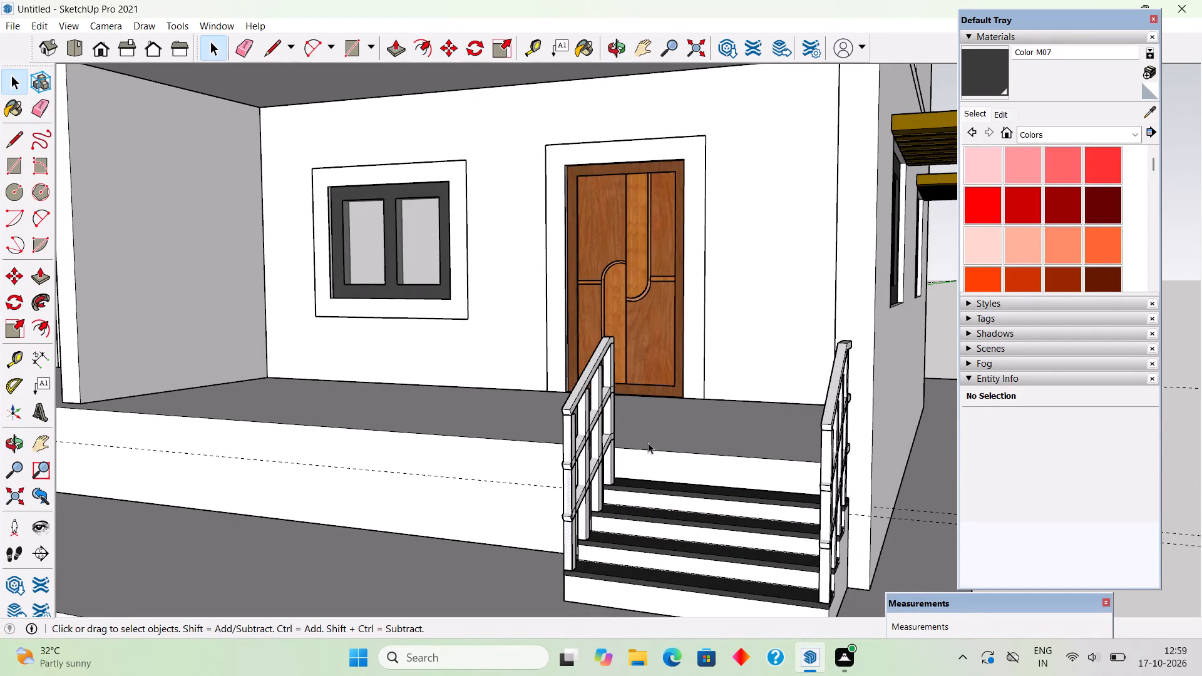
Paint the wall-side stair handrail with Color M08.
scroll(1064, 249, "down", 4)
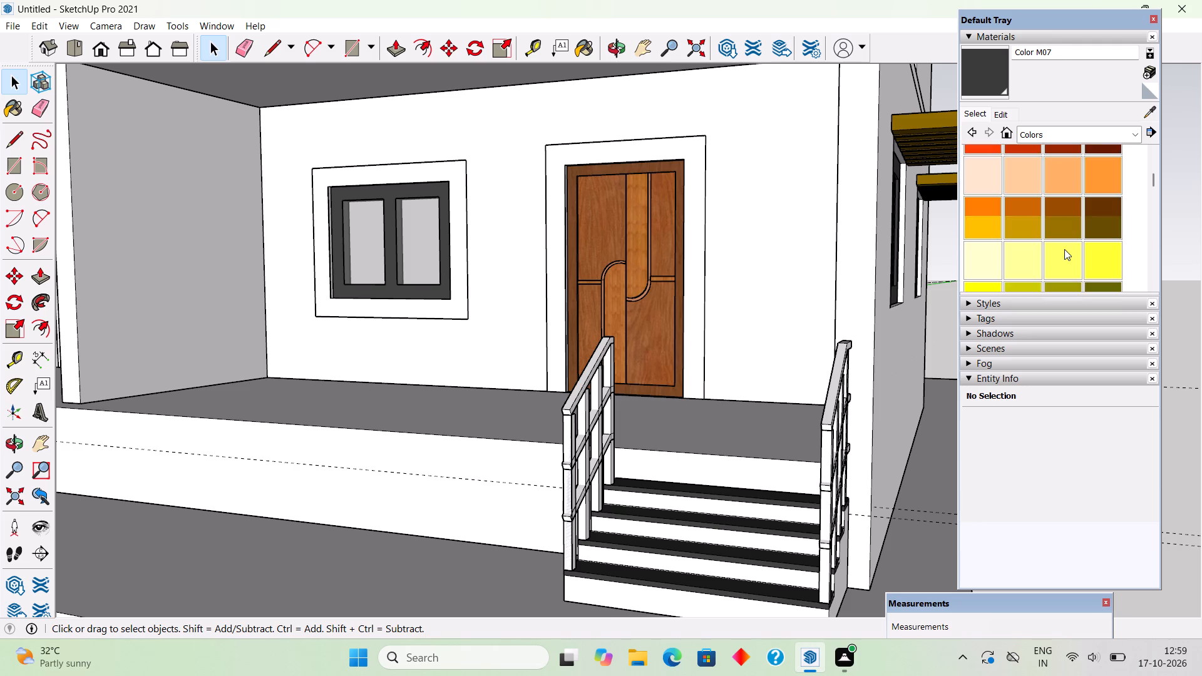
scroll(1064, 249, "down", 9)
left_click(968, 234)
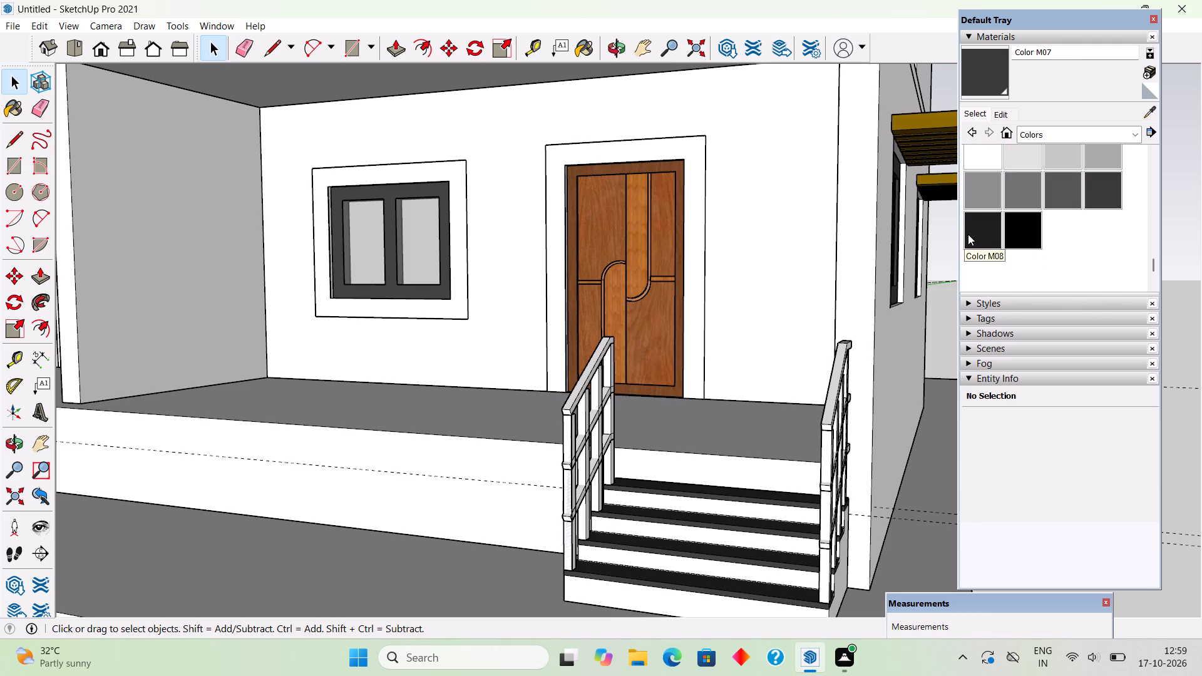
left_click(828, 411)
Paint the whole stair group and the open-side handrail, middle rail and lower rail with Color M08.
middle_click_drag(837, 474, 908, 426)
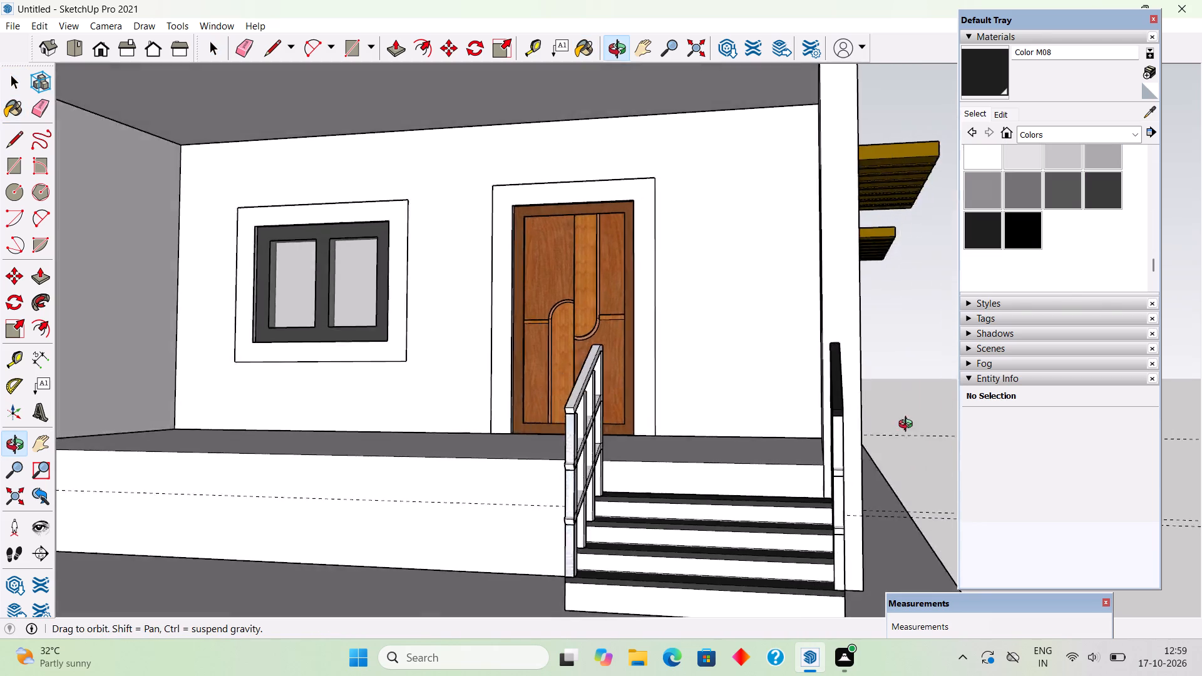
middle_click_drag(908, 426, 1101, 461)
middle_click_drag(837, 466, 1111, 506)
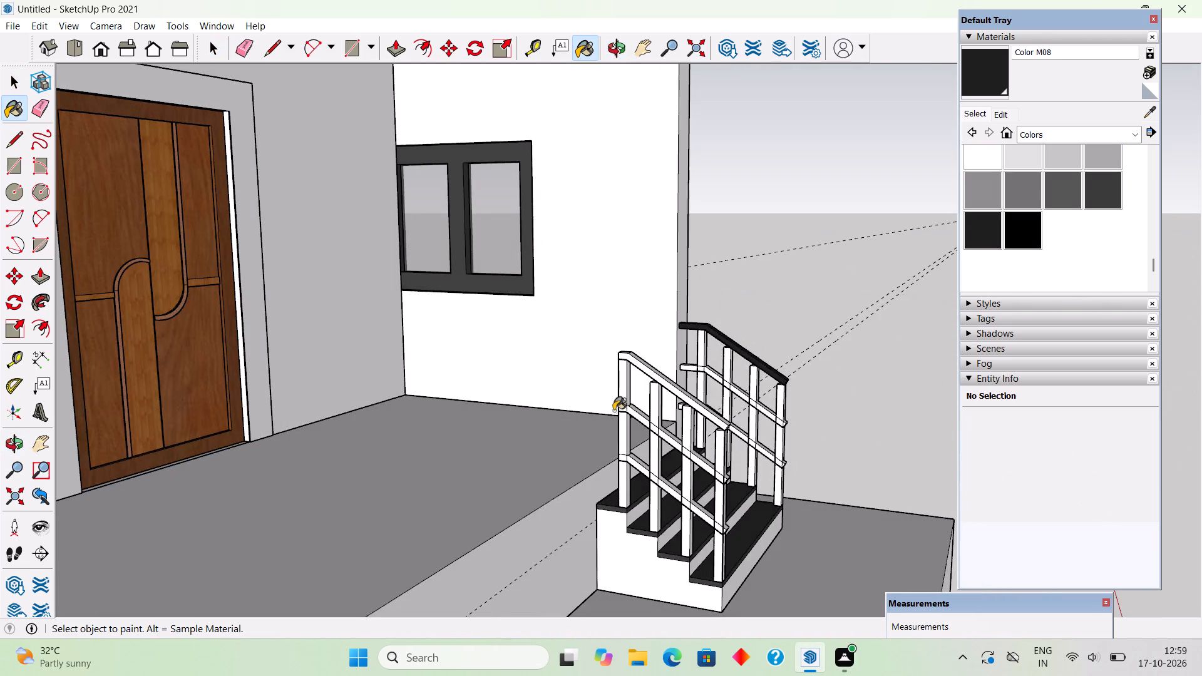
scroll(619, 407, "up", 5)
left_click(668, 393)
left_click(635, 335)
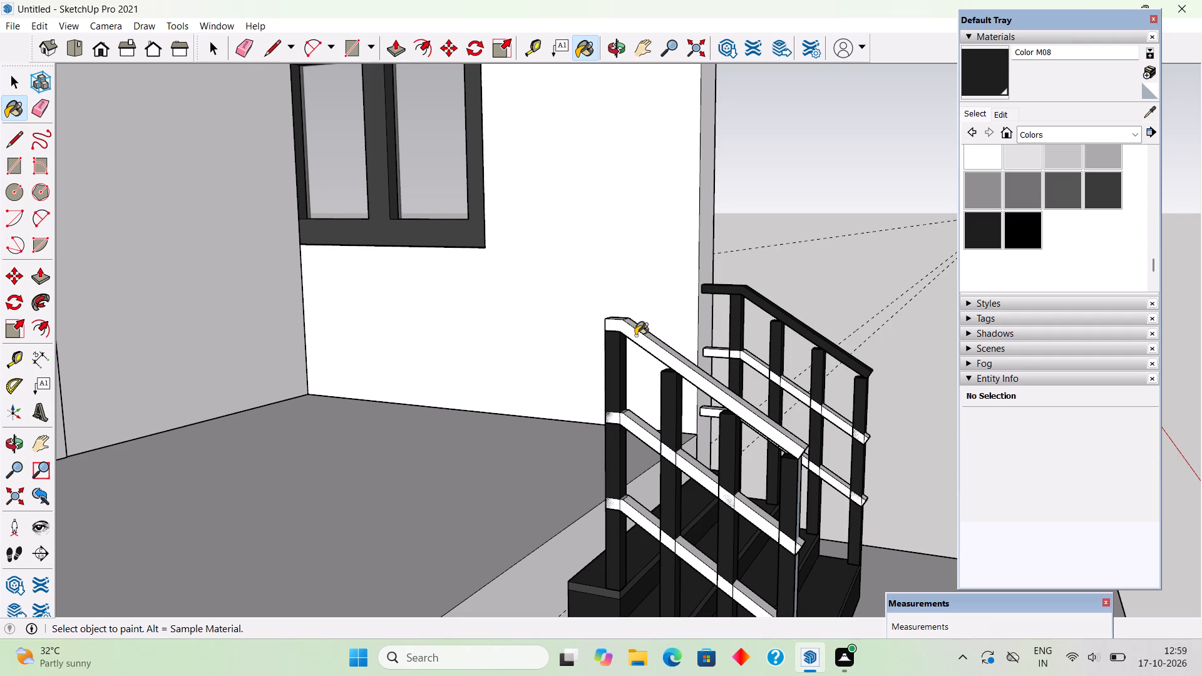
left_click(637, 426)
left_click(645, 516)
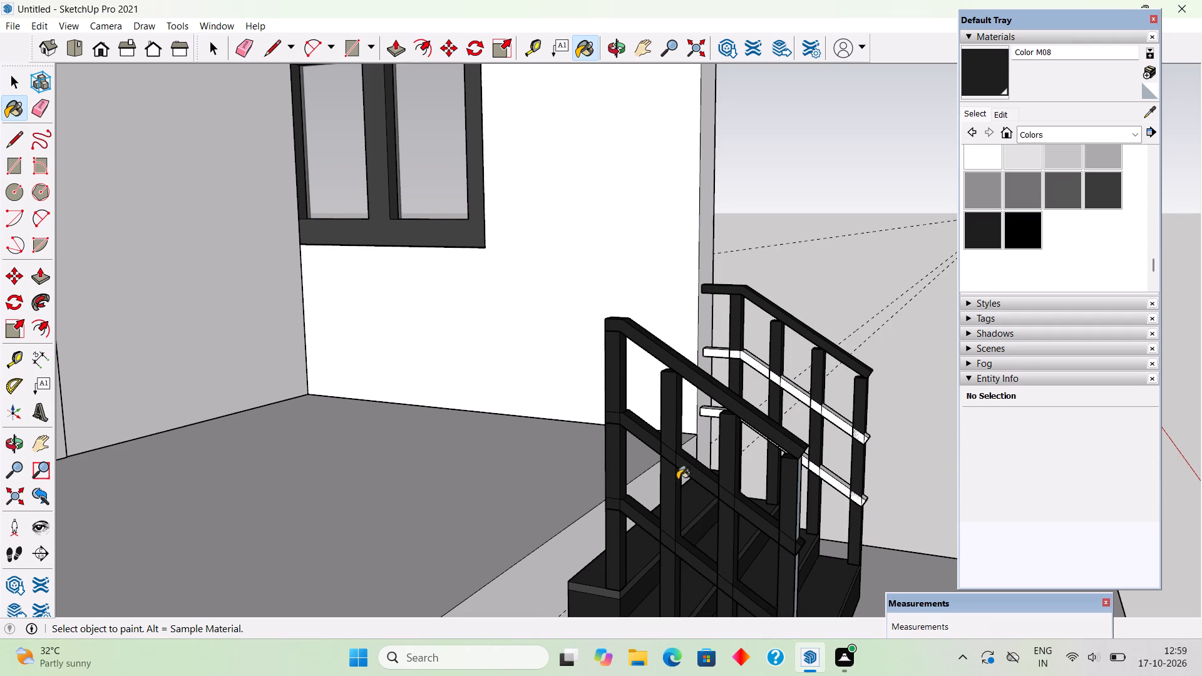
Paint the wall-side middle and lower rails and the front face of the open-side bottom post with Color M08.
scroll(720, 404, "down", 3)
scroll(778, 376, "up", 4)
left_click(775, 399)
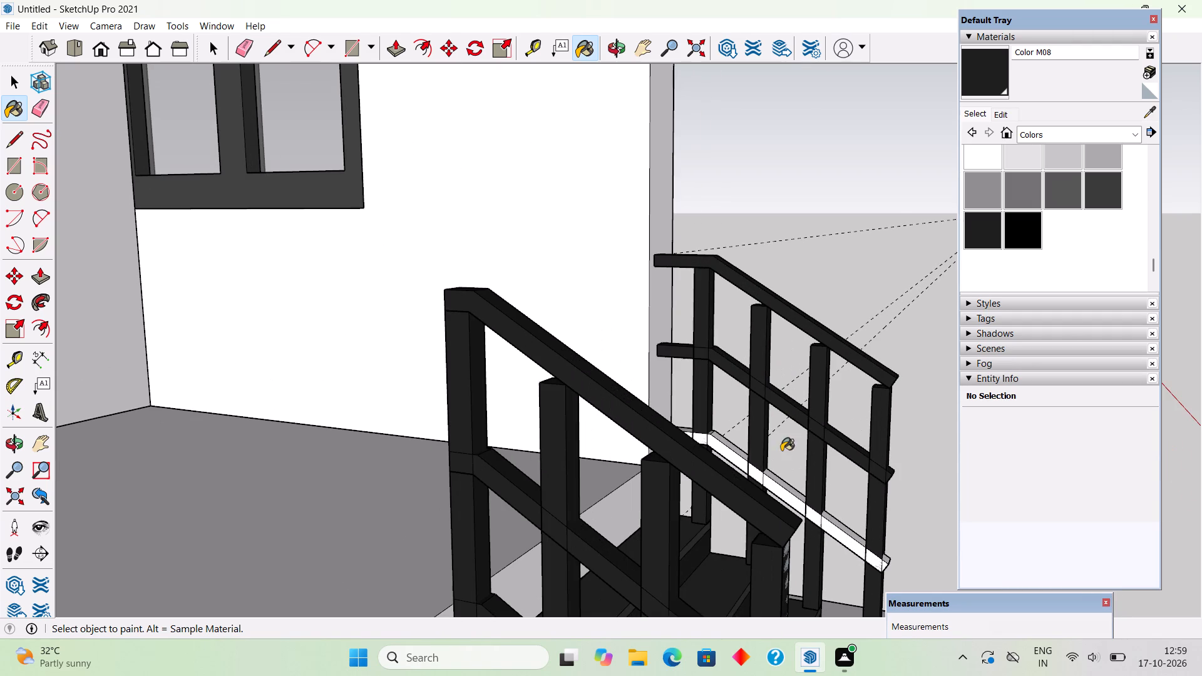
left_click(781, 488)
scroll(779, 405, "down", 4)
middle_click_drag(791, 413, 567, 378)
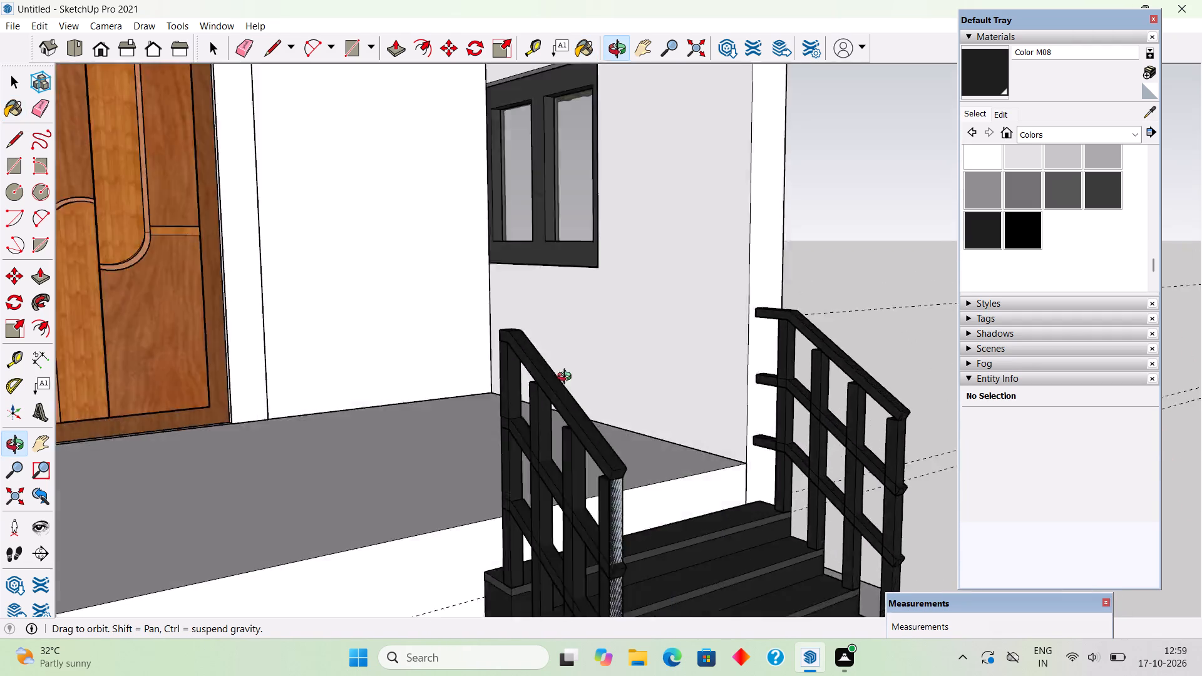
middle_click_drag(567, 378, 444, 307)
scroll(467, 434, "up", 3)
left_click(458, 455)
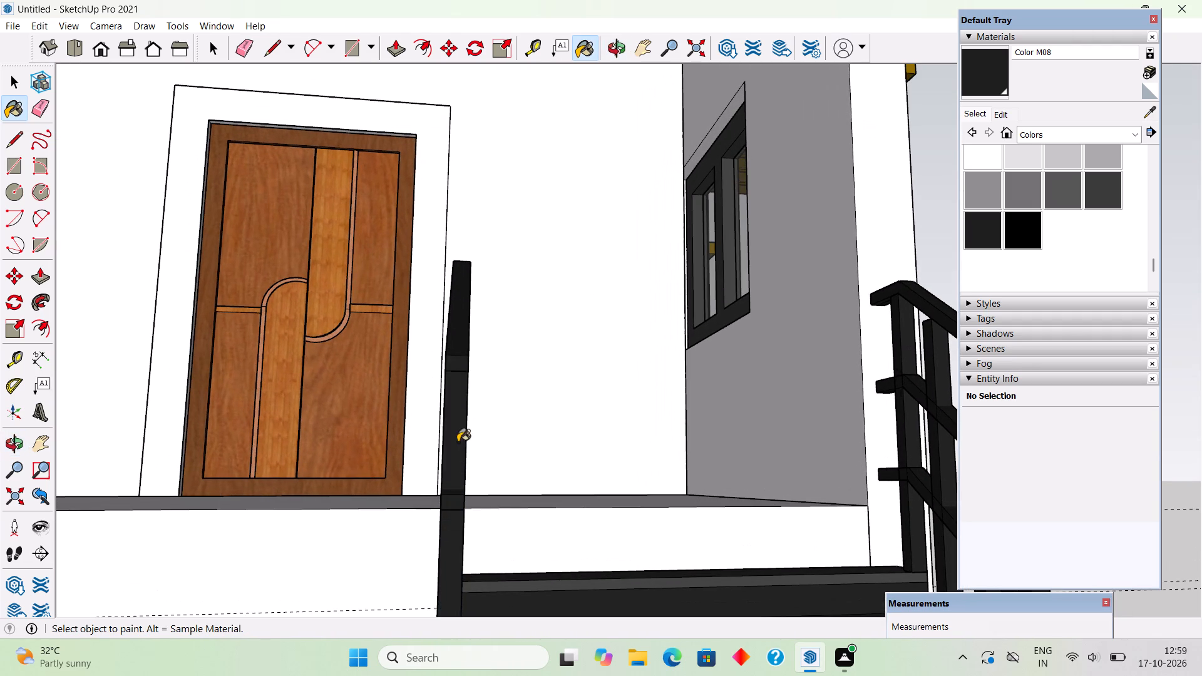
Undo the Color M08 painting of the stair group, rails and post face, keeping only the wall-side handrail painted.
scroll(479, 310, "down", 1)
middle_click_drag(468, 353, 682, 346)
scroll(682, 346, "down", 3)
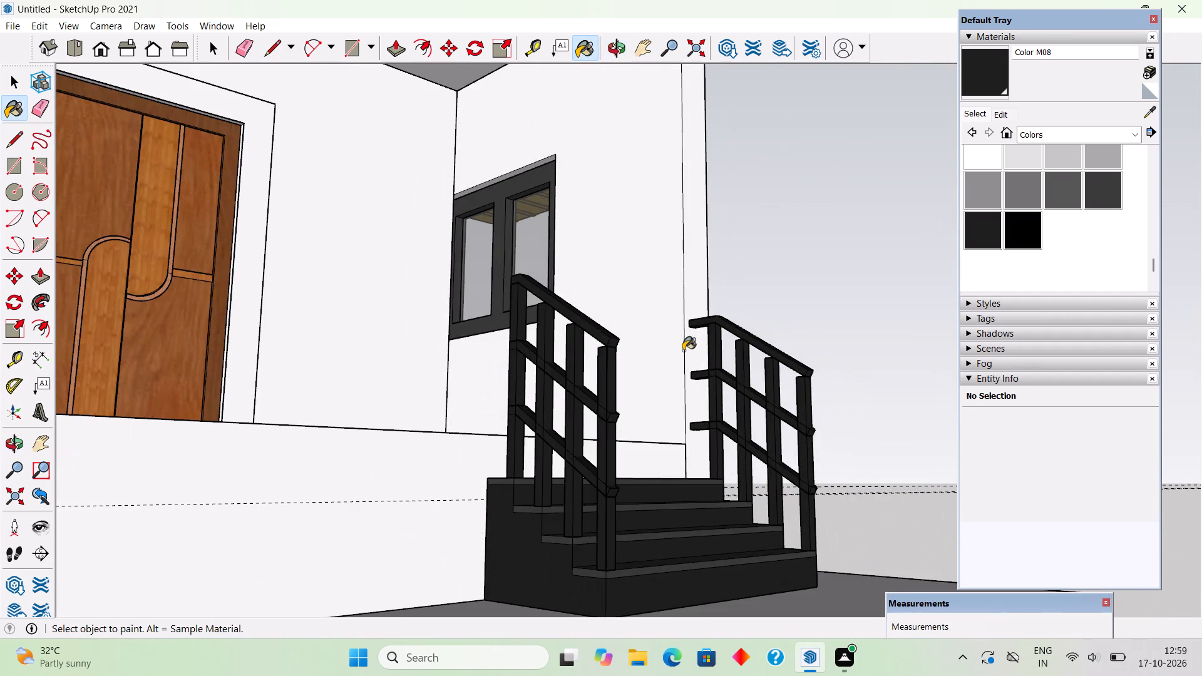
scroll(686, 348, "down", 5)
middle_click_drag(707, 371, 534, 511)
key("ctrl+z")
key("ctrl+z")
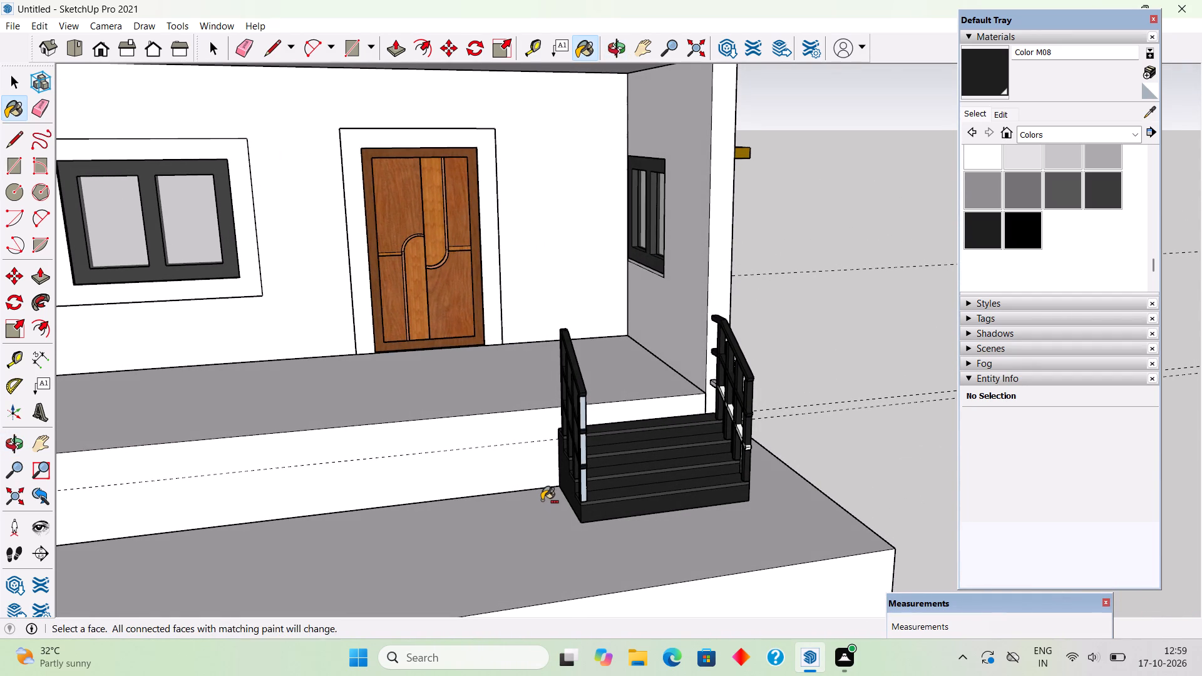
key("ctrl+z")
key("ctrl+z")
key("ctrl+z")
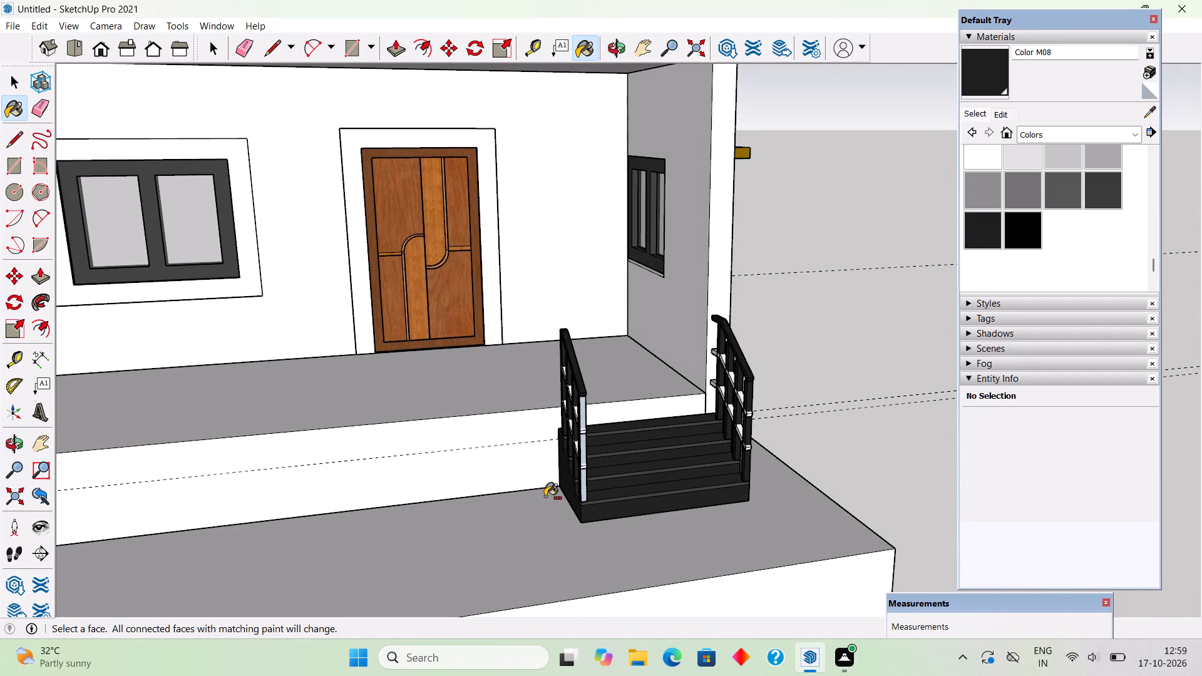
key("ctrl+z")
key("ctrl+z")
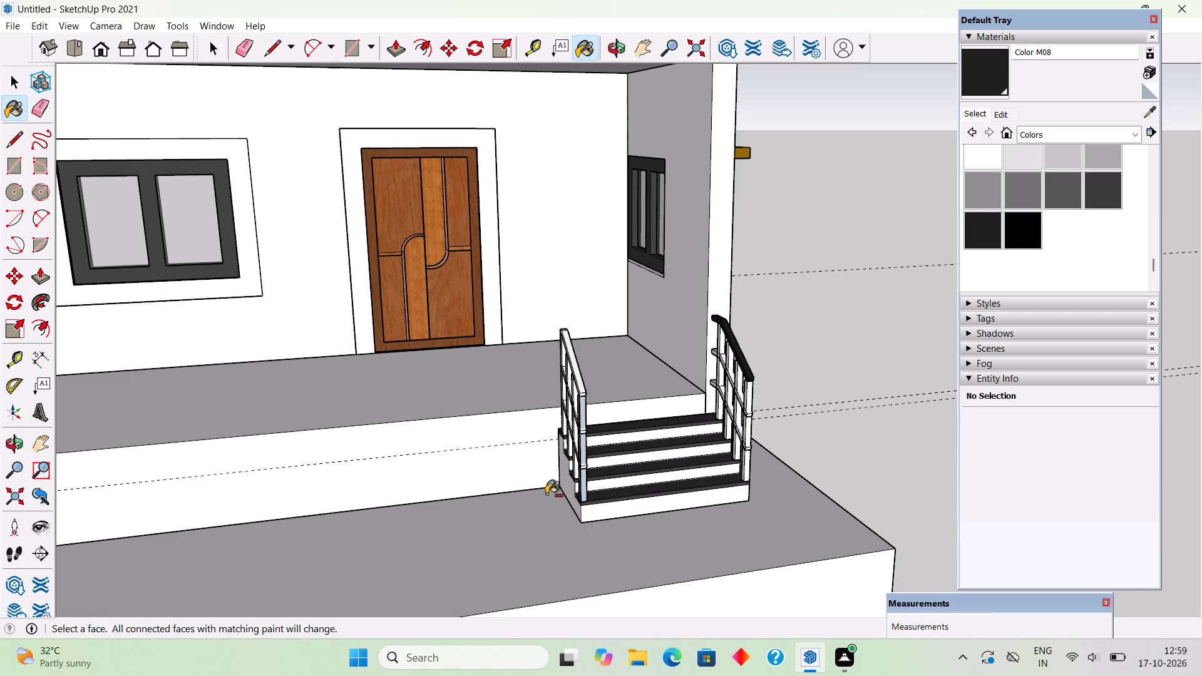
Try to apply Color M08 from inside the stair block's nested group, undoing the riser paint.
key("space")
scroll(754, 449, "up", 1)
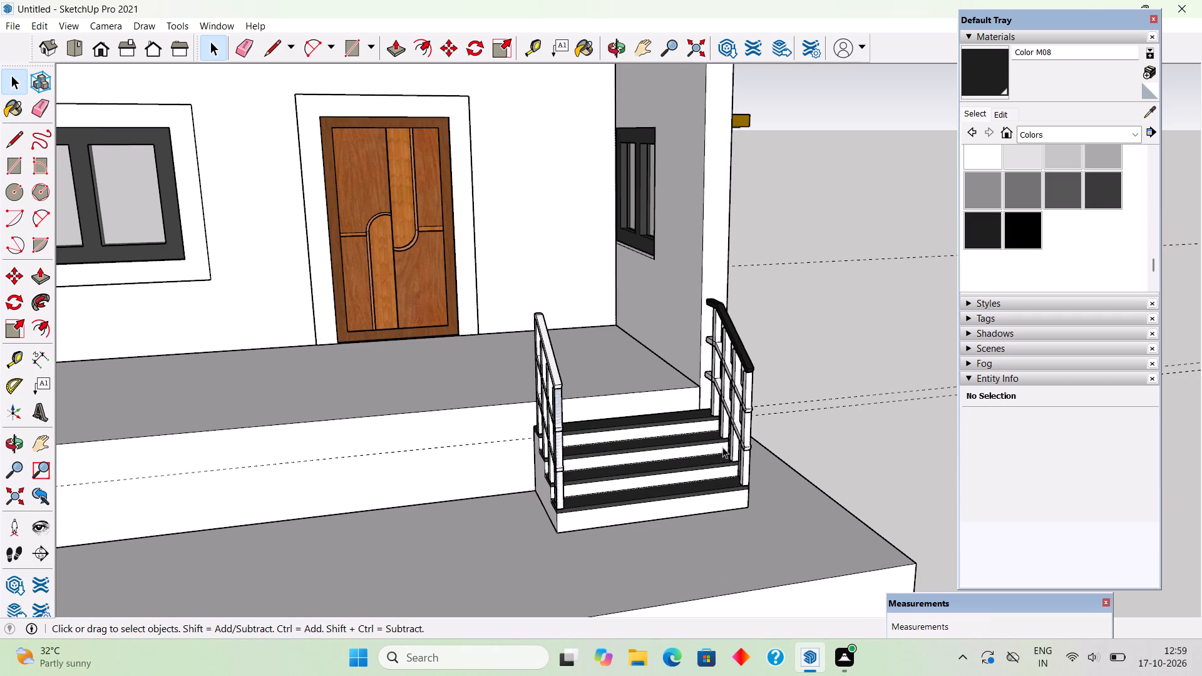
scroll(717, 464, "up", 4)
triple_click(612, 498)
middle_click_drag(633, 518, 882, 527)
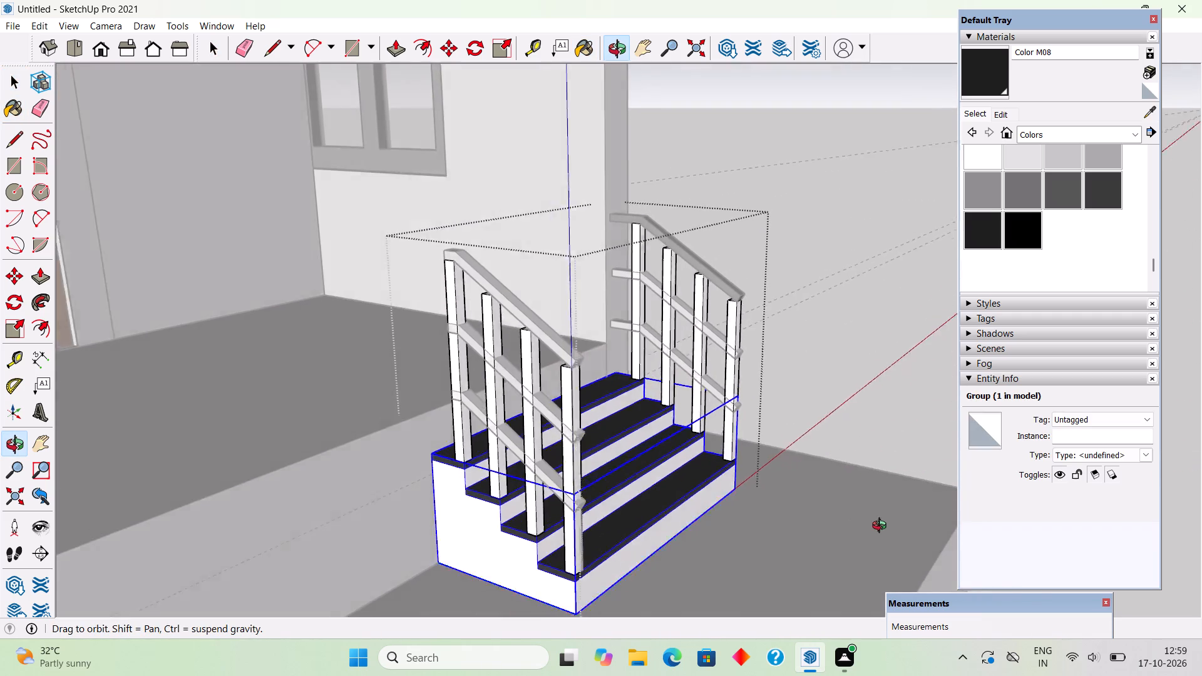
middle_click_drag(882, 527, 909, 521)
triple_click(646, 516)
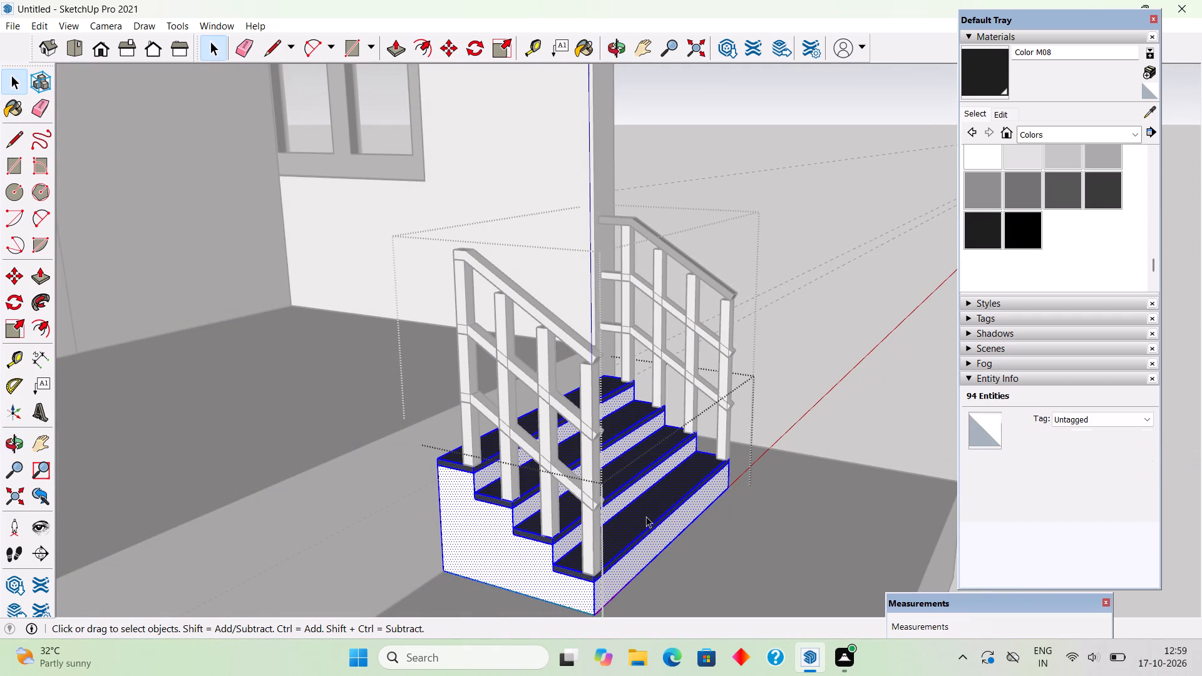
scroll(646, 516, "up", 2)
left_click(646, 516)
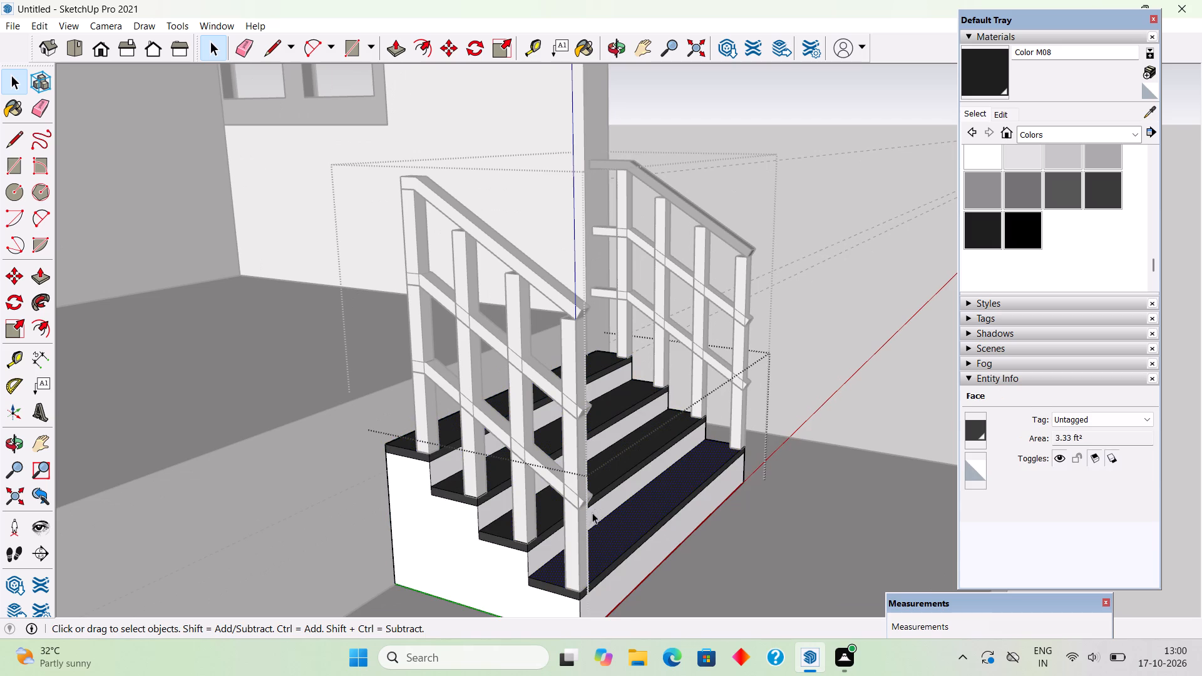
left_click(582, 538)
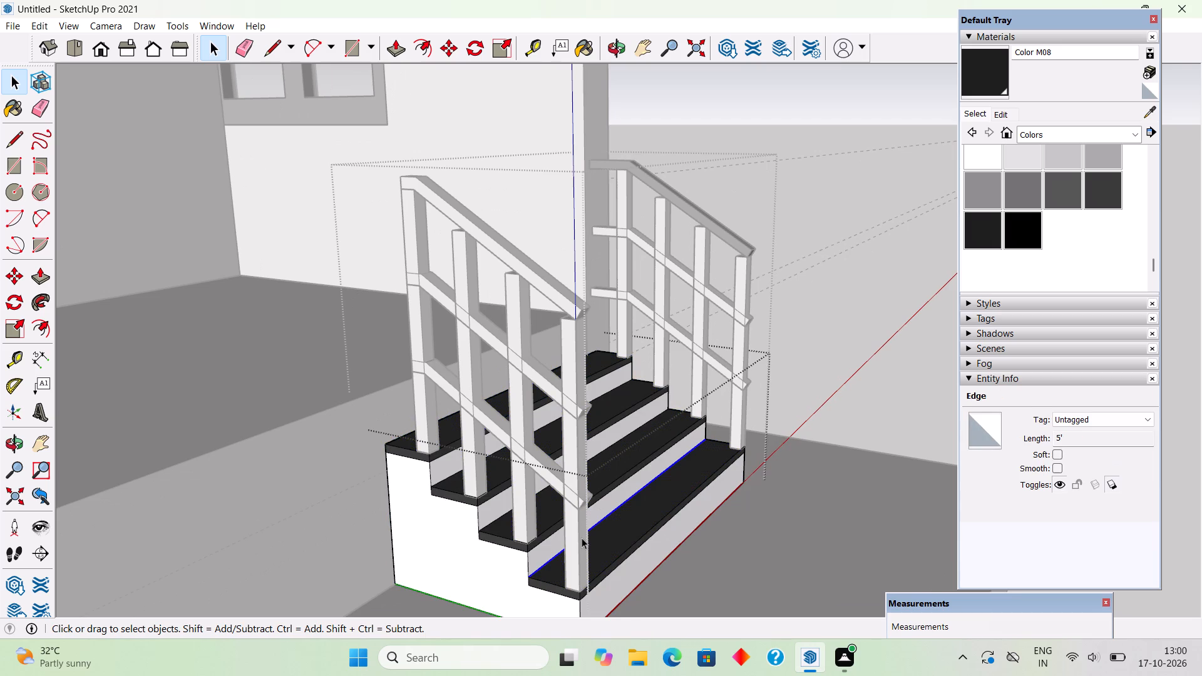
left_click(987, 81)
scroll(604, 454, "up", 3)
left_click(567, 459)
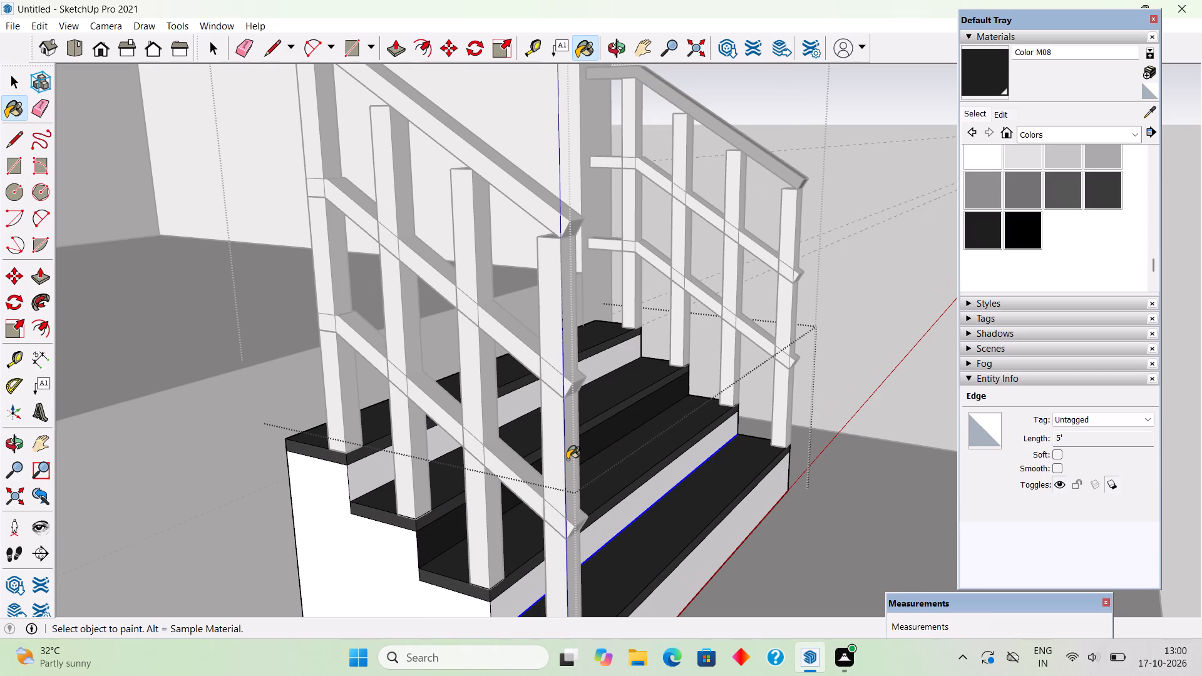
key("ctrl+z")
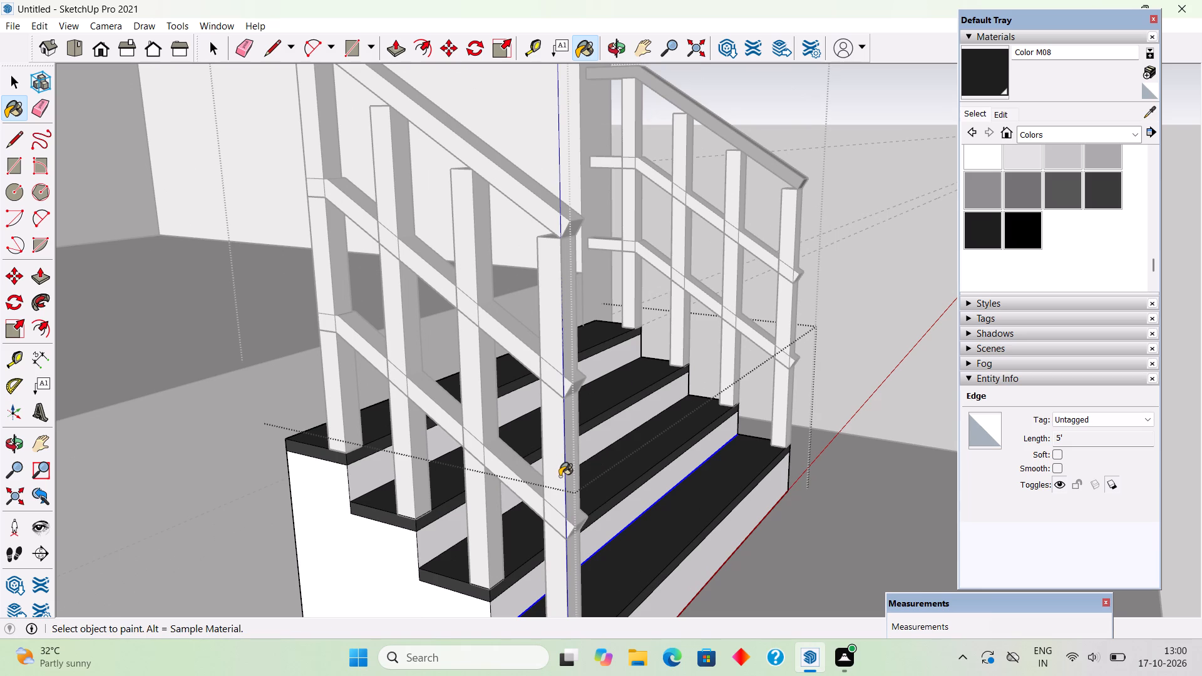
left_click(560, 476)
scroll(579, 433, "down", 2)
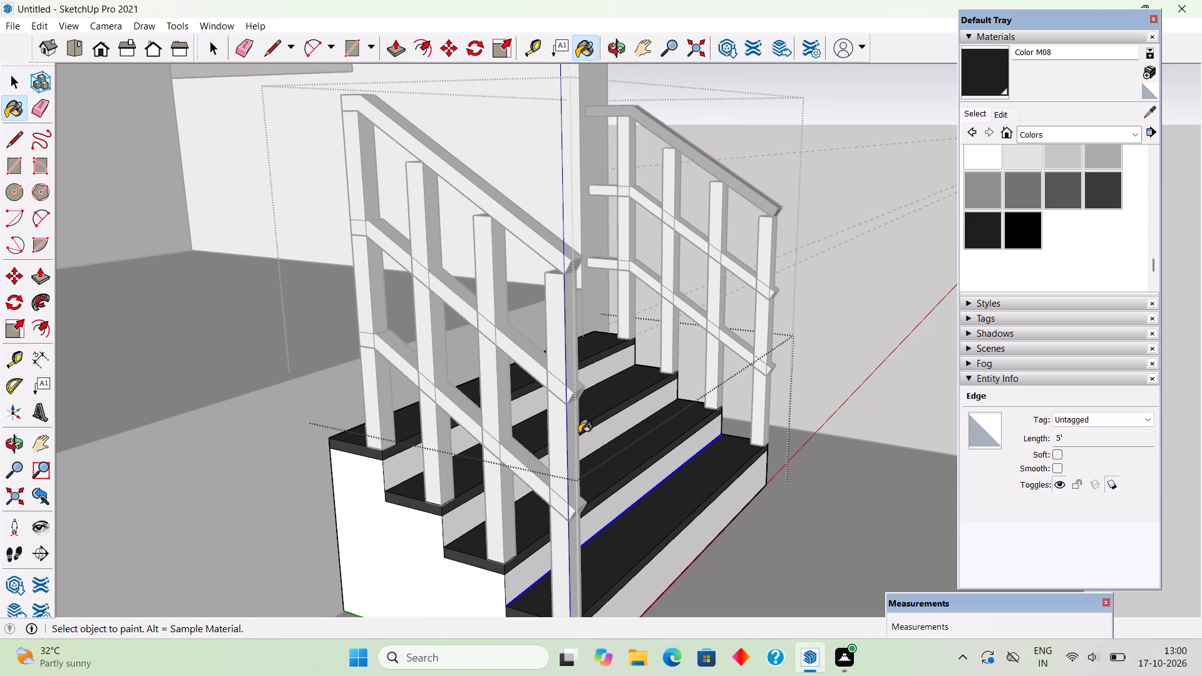
Paint all the geometry of the open-side bottom post with Color M08, working inside the post's group.
key("space")
triple_click(564, 438)
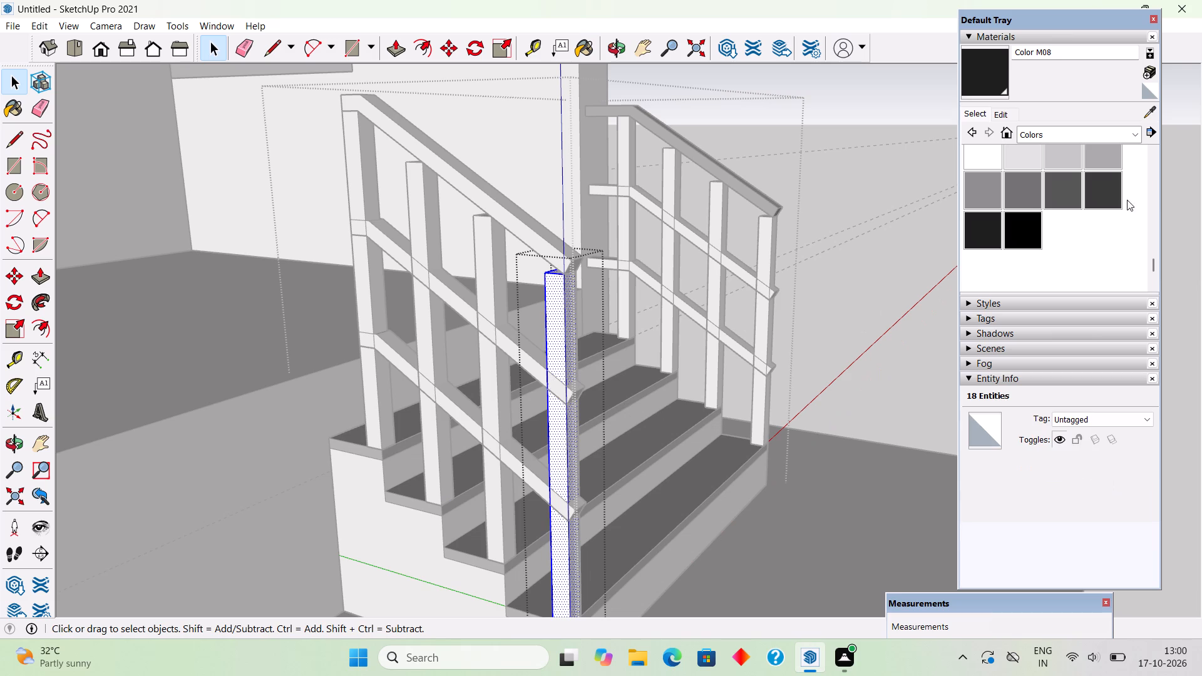
left_click(990, 225)
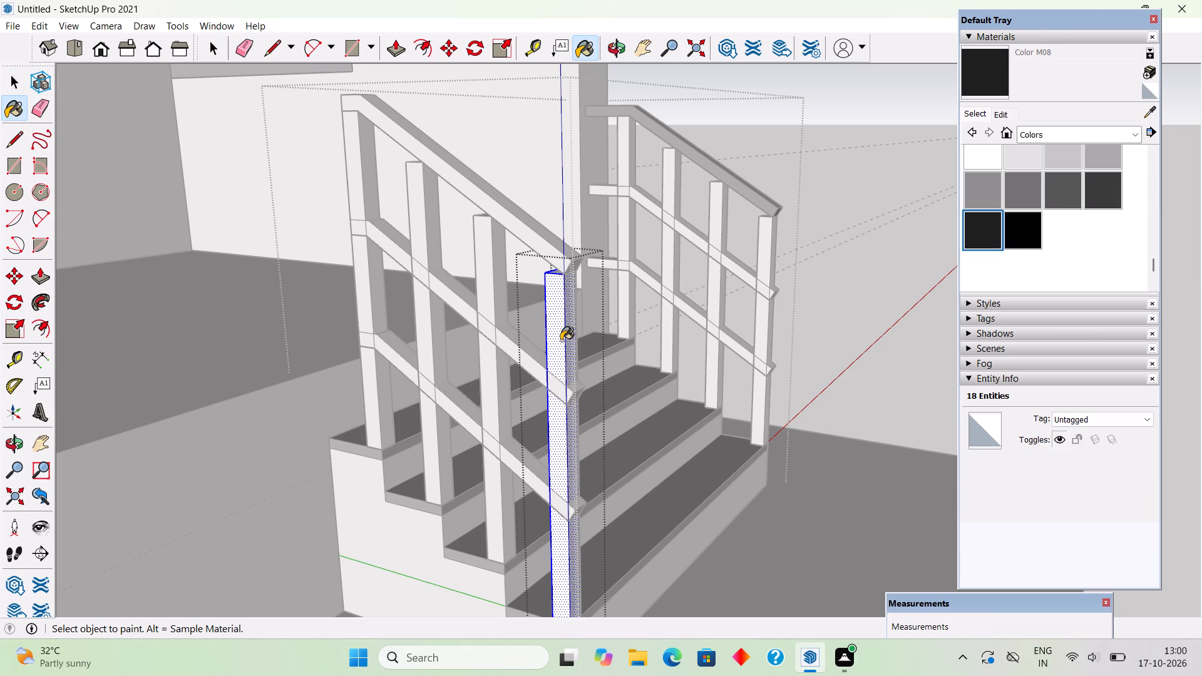
left_click(561, 341)
key("space")
Paint the other three open-side railing posts with Color M08 from inside the stair group.
left_click(871, 182)
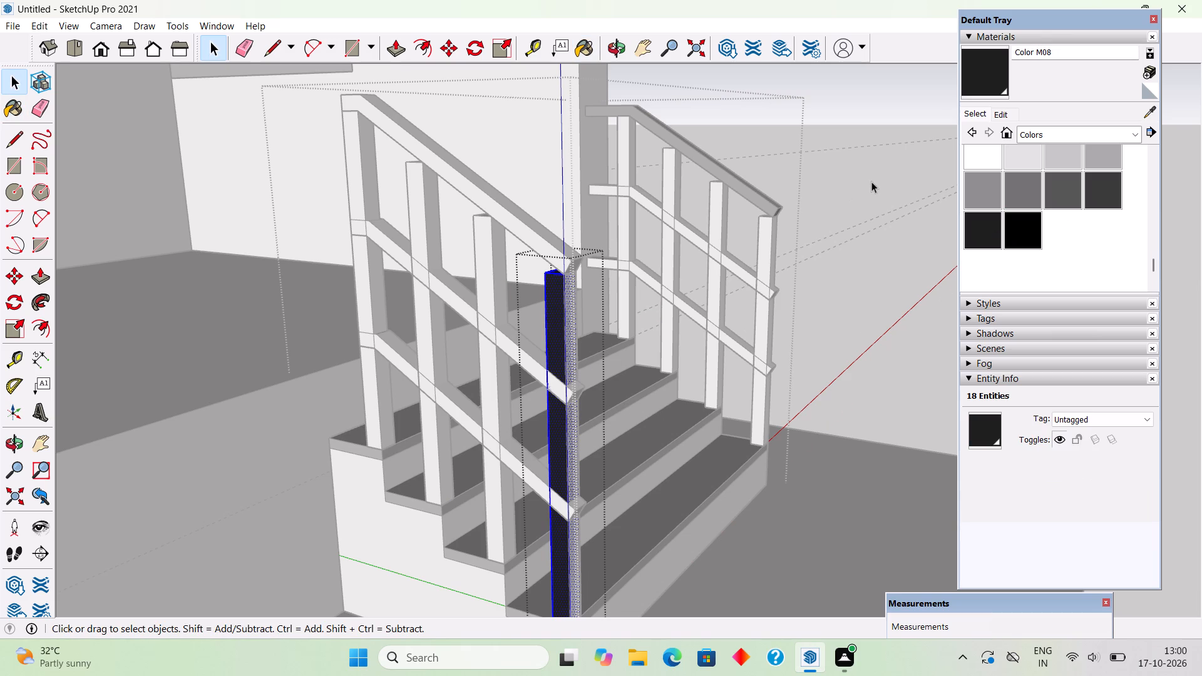
left_click(1004, 83)
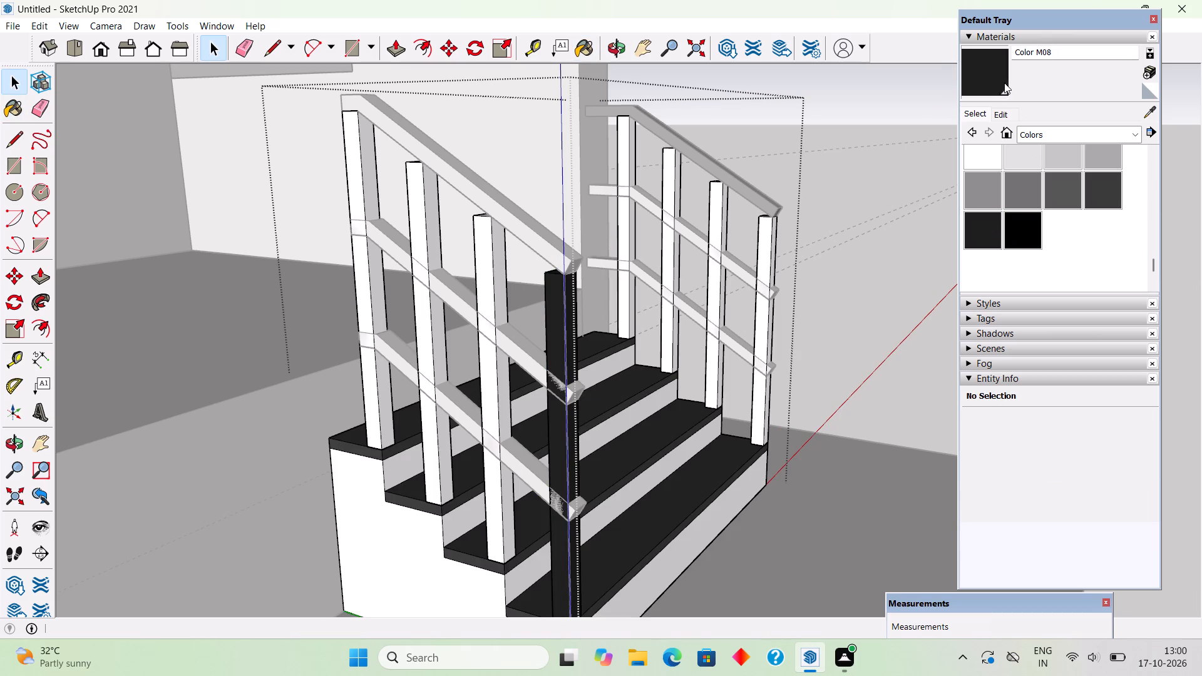
left_click(490, 272)
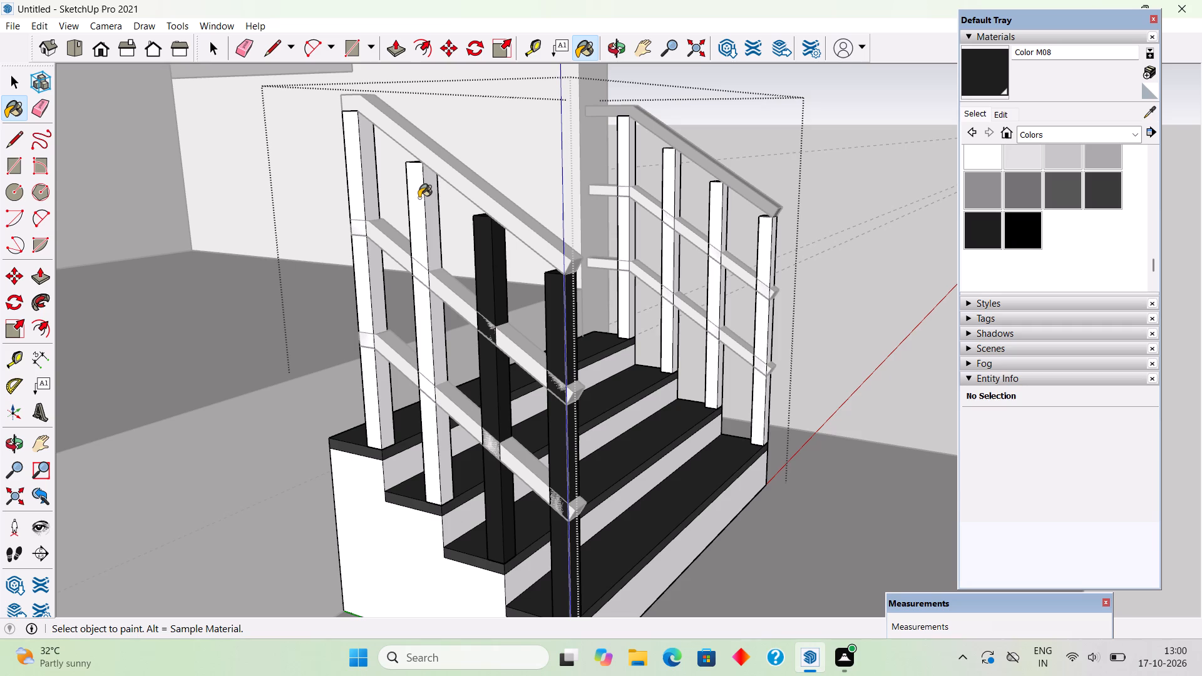
left_click(419, 198)
left_click(354, 164)
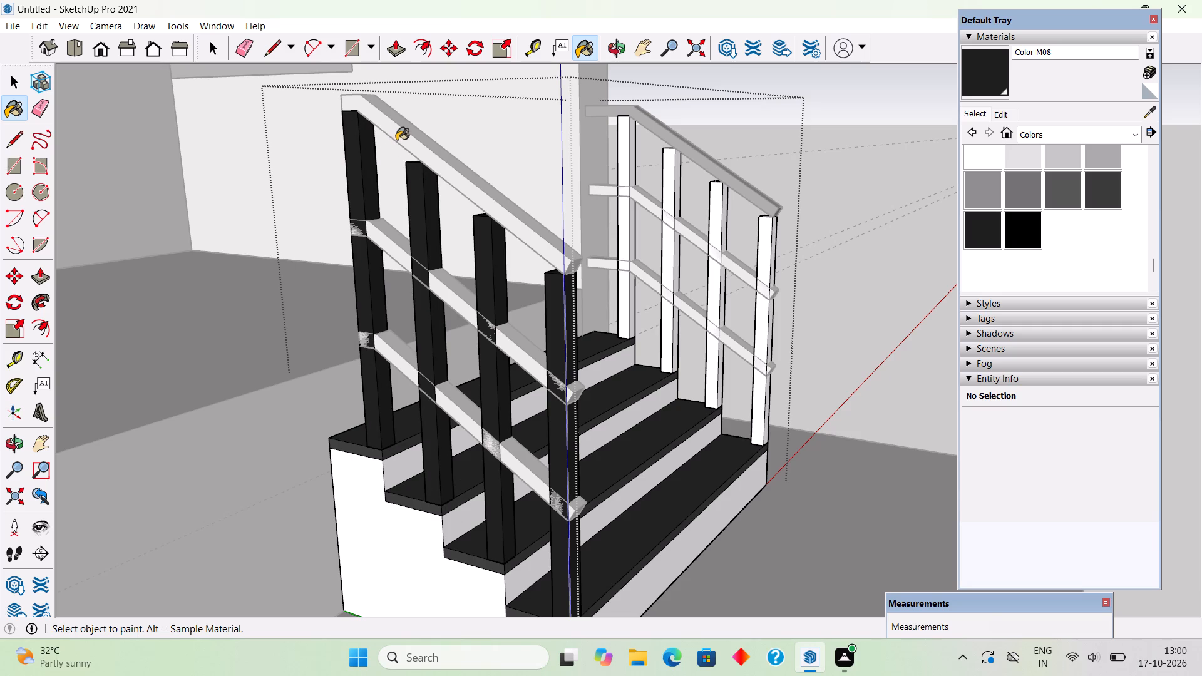
left_click(397, 140)
left_click(391, 251)
Paint the four wall-side railing posts with Color M08 and leave the stair group.
left_click(627, 227)
left_click(667, 238)
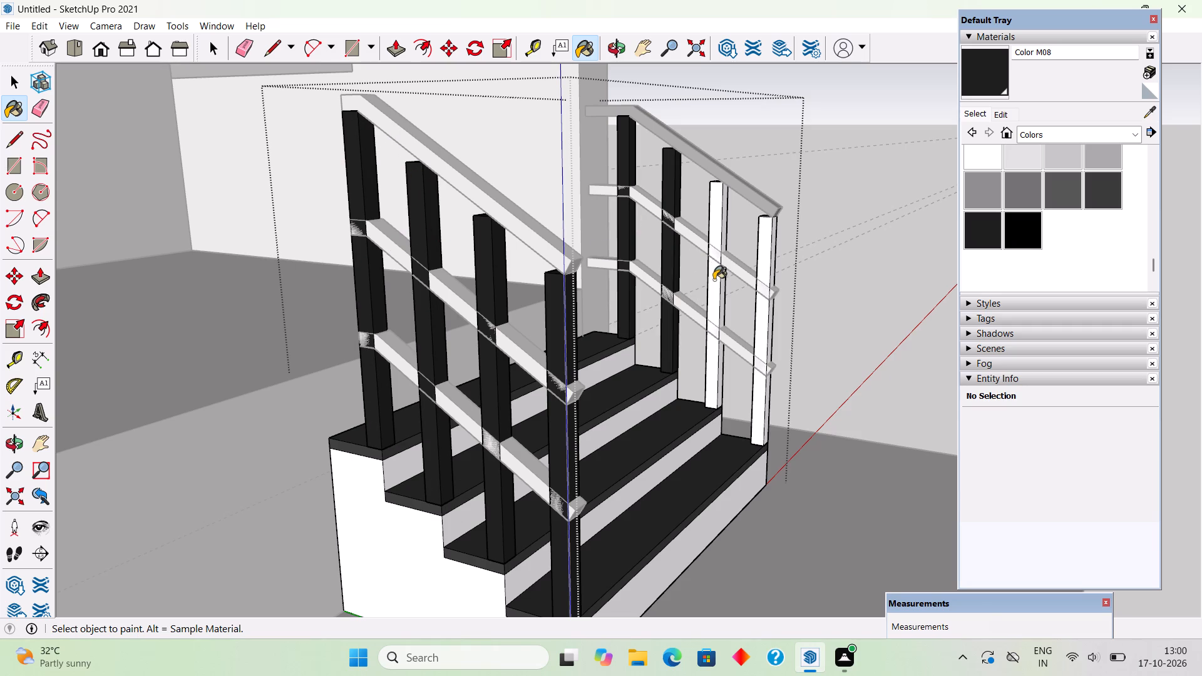
left_click(714, 280)
left_click(764, 315)
key("space")
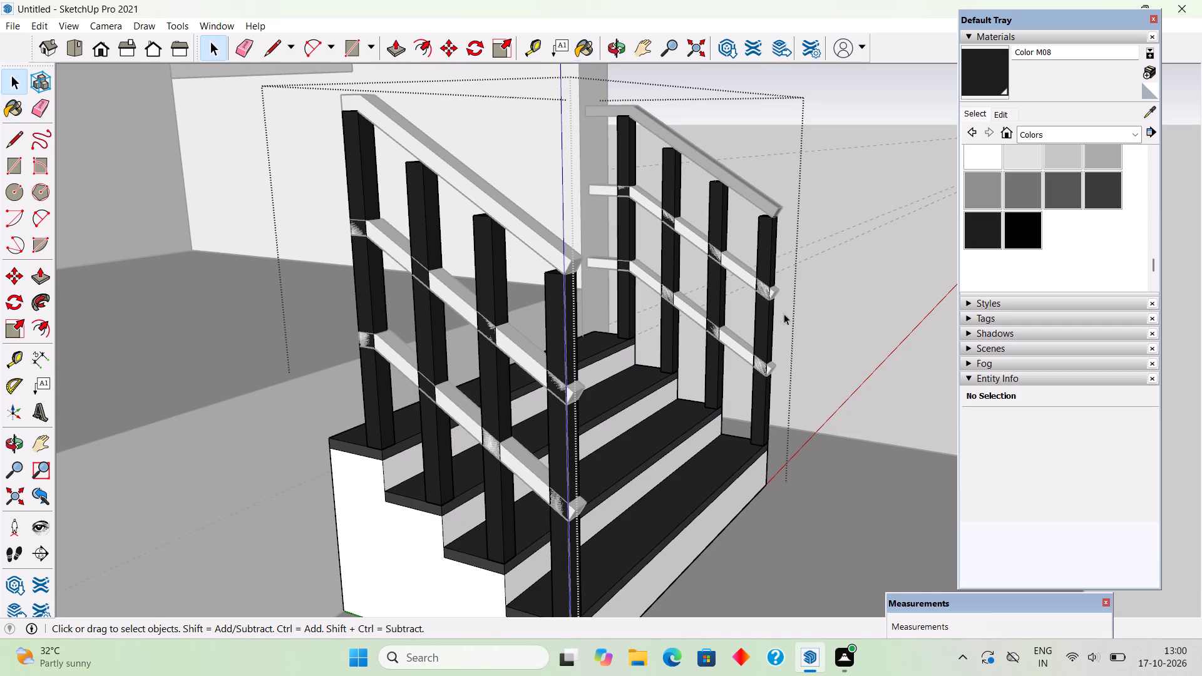
left_click(806, 315)
Paint the open-side handrail, middle rail and lower rail with Color M08.
scroll(809, 309, "down", 3)
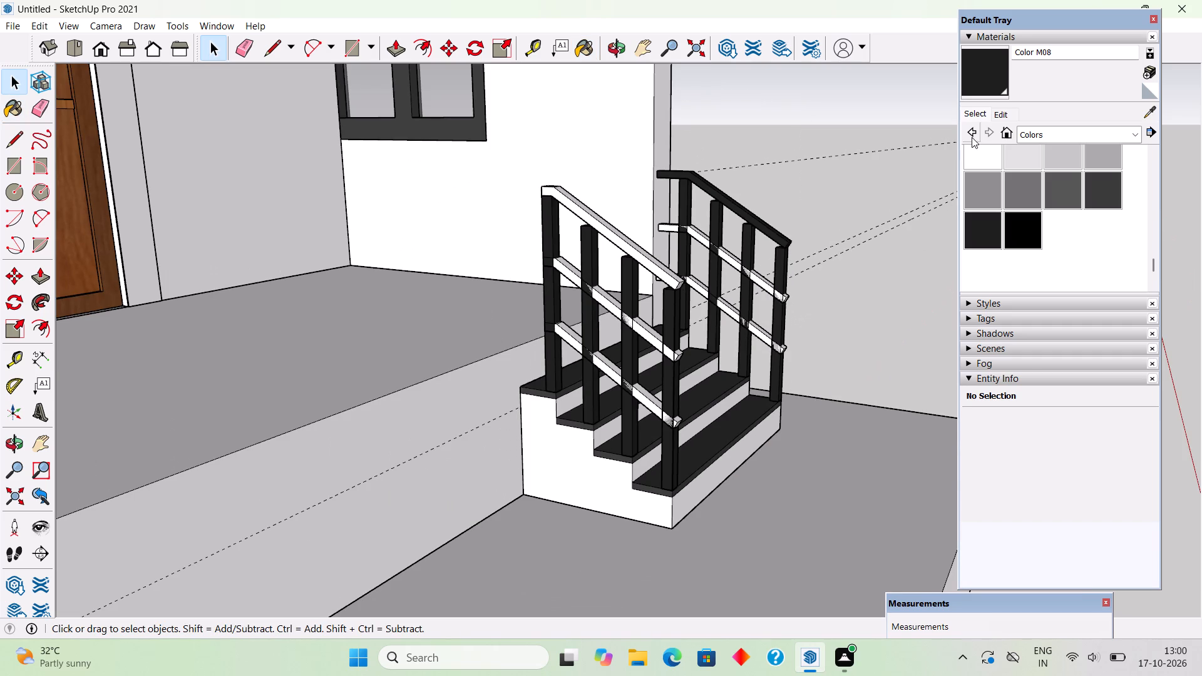
scroll(993, 103, "up", 4)
left_click(987, 73)
scroll(612, 243, "up", 3)
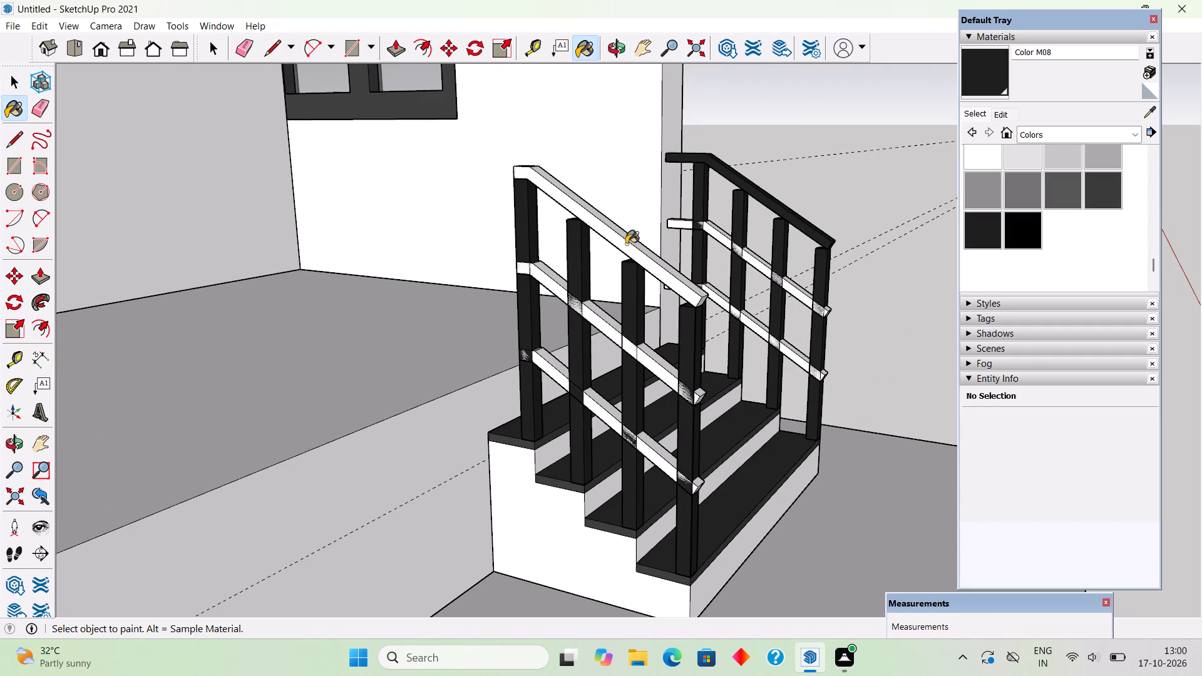
left_click(626, 244)
left_click(600, 322)
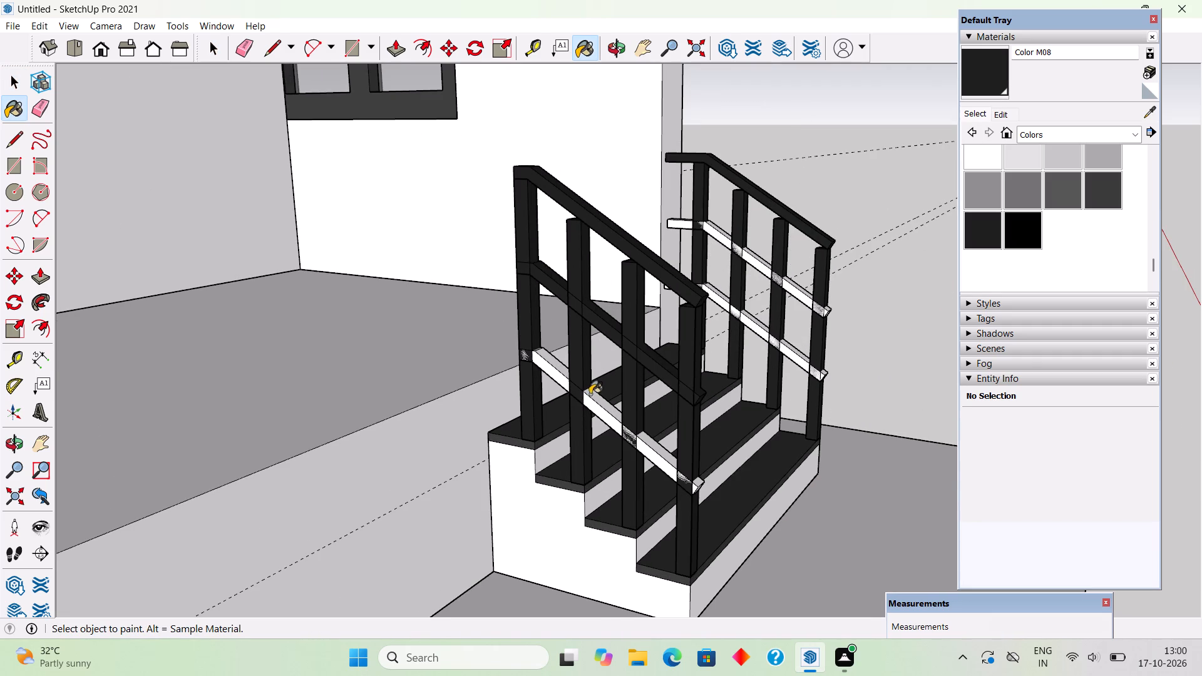
left_click(592, 404)
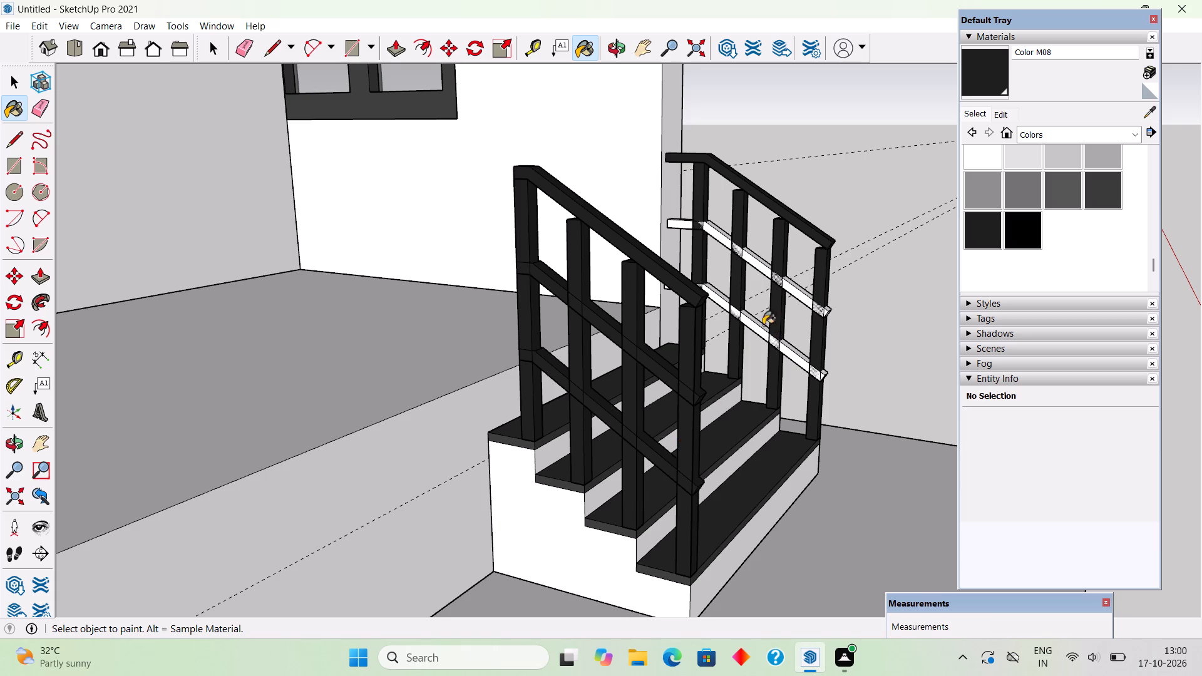
Paint the wall-side lower rail with Color M08.
scroll(745, 323, "up", 2)
left_click(754, 323)
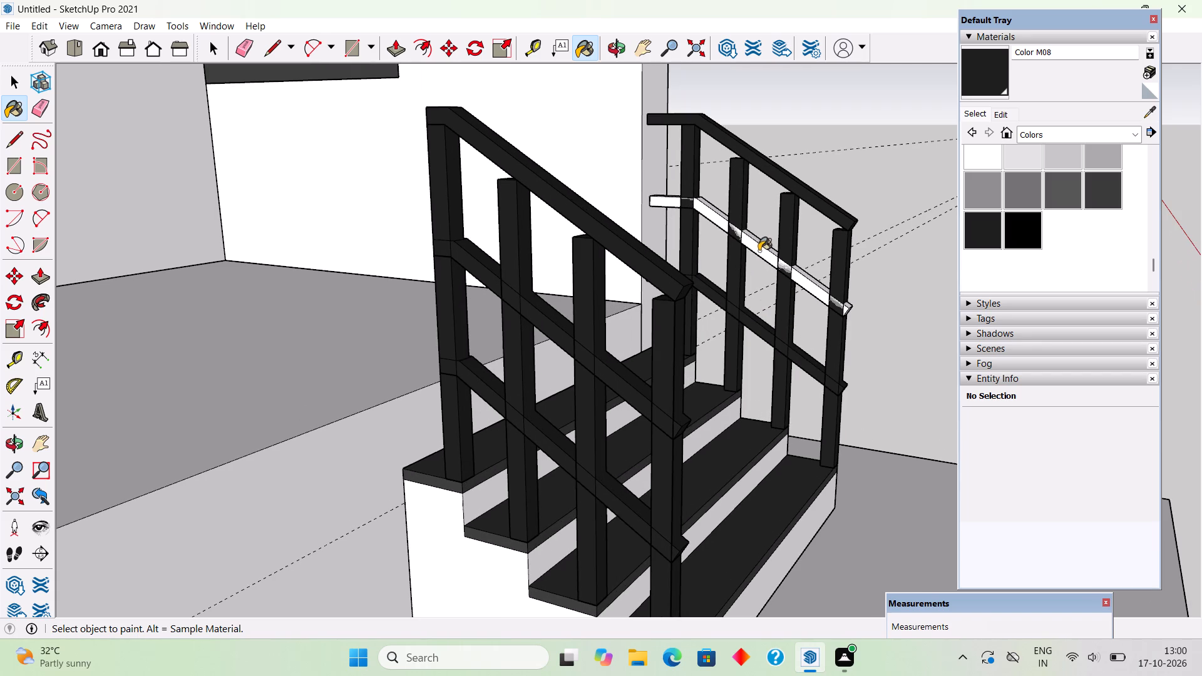
Paint the wall-side middle rail and the front open-side post's outer surface with Color M08.
left_click(759, 251)
middle_click_drag(809, 381, 595, 310)
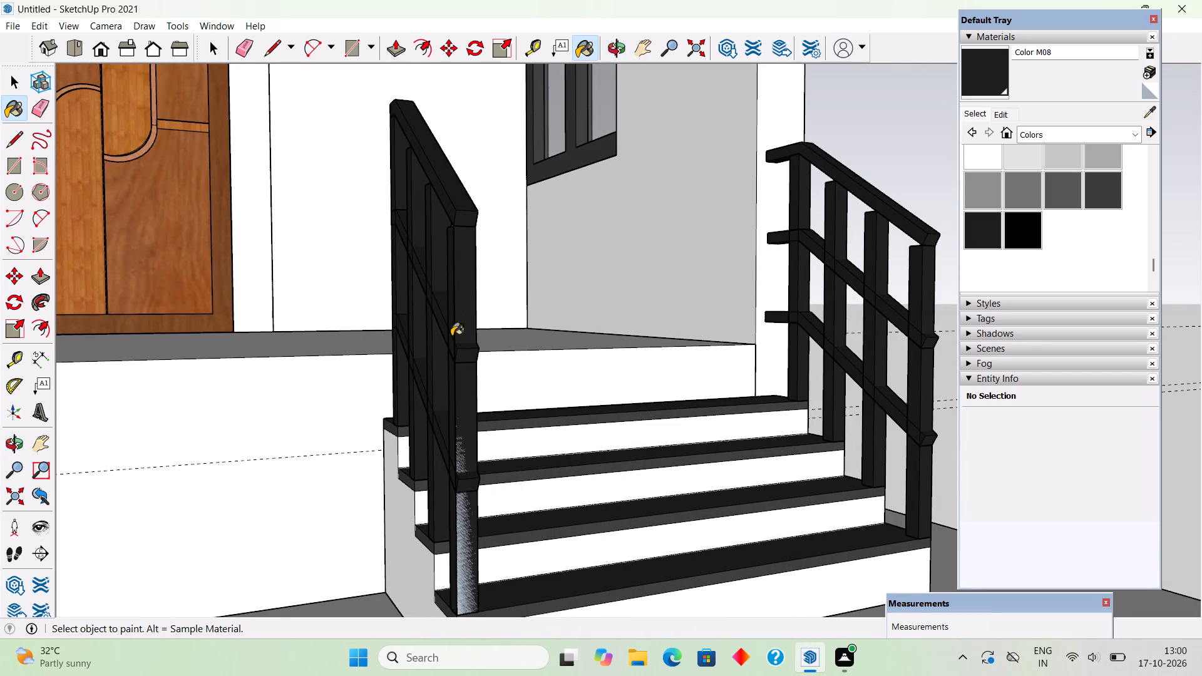
left_click(470, 421)
scroll(472, 419, "down", 5)
middle_click_drag(790, 545, 304, 406)
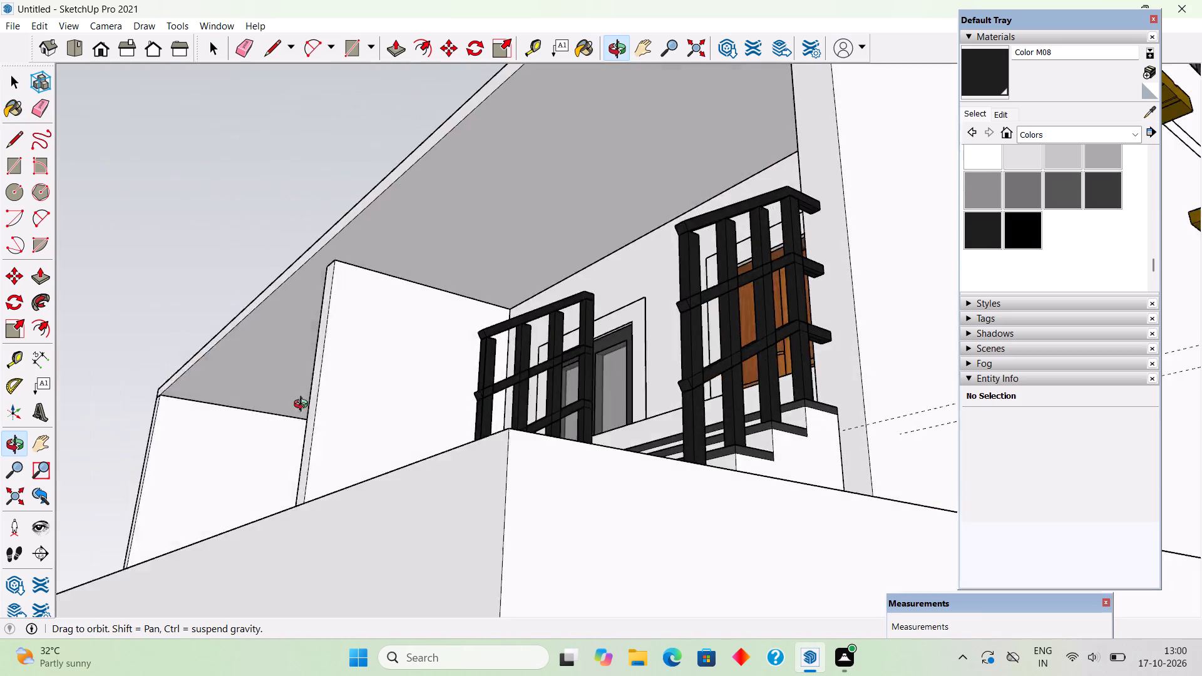
middle_click_drag(304, 406, 1201, 630)
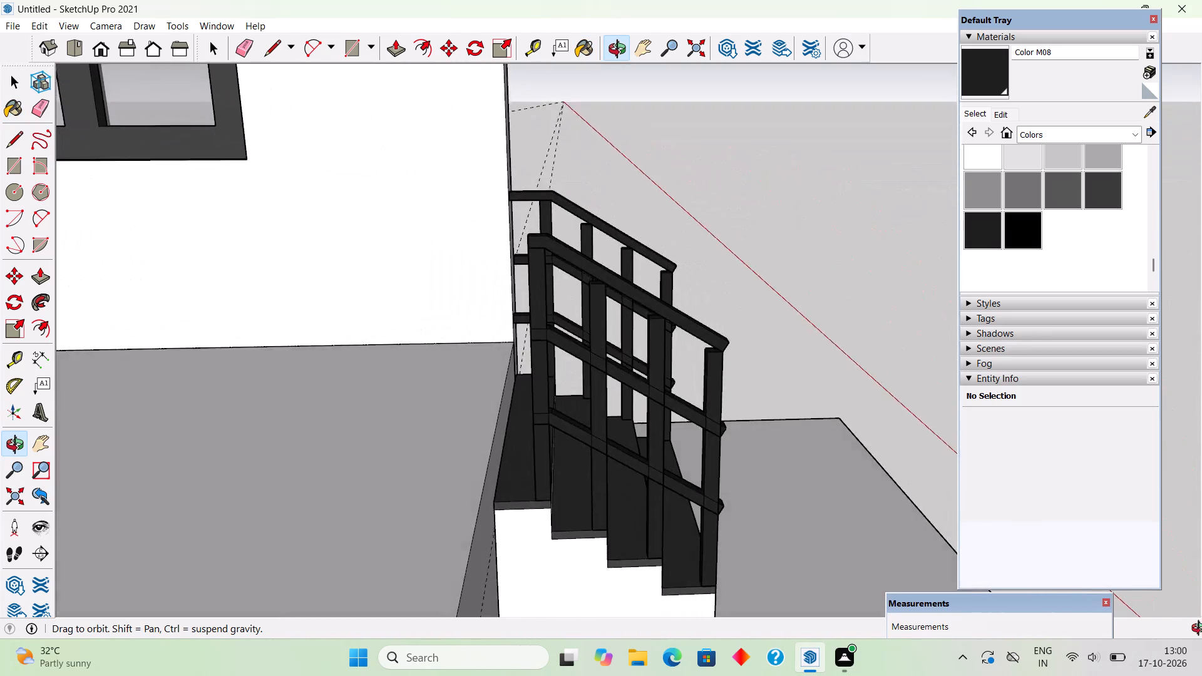
middle_click_drag(1201, 630, 675, 525)
key("space")
Examine the whole house and its porch front from above, from the front and from the stair corner.
scroll(576, 216, "down", 2)
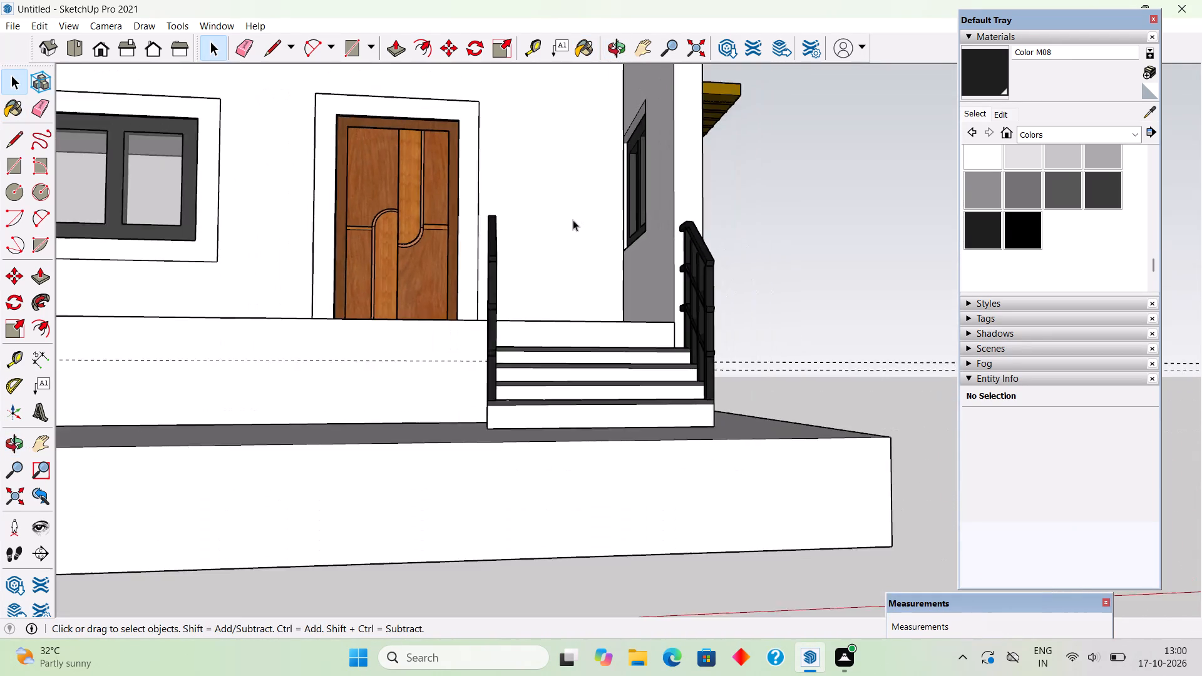
scroll(573, 220, "down", 2)
middle_click_drag(573, 338, 581, 632)
scroll(598, 218, "down", 5)
middle_click_drag(597, 402, 166, 417)
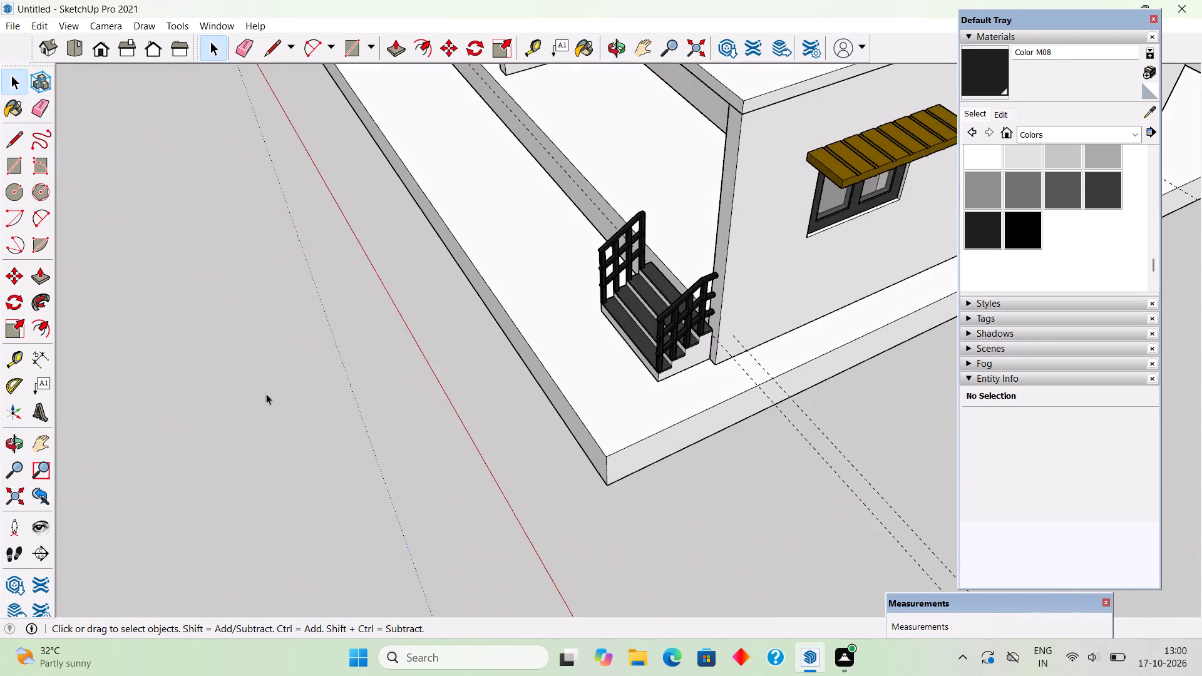
scroll(562, 391, "up", 8)
middle_click_drag(727, 367, 649, 243)
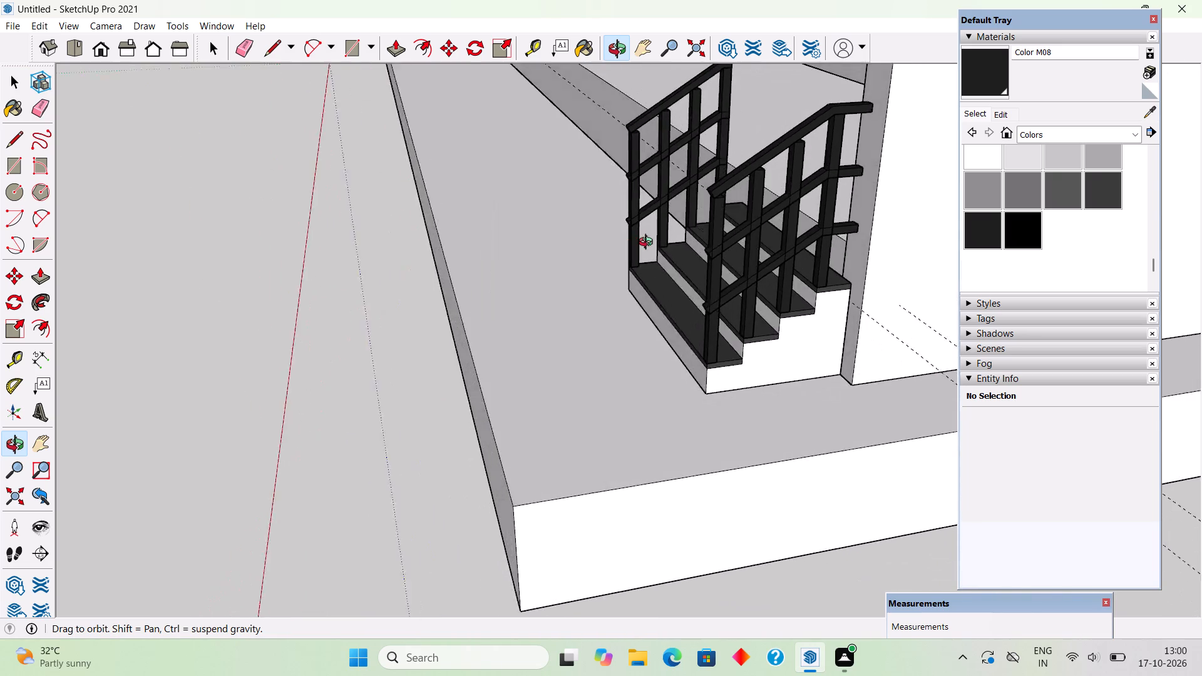
middle_click_drag(649, 243, 694, 244)
scroll(694, 246, "down", 6)
scroll(480, 307, "down", 3)
middle_click_drag(481, 365, 598, 383)
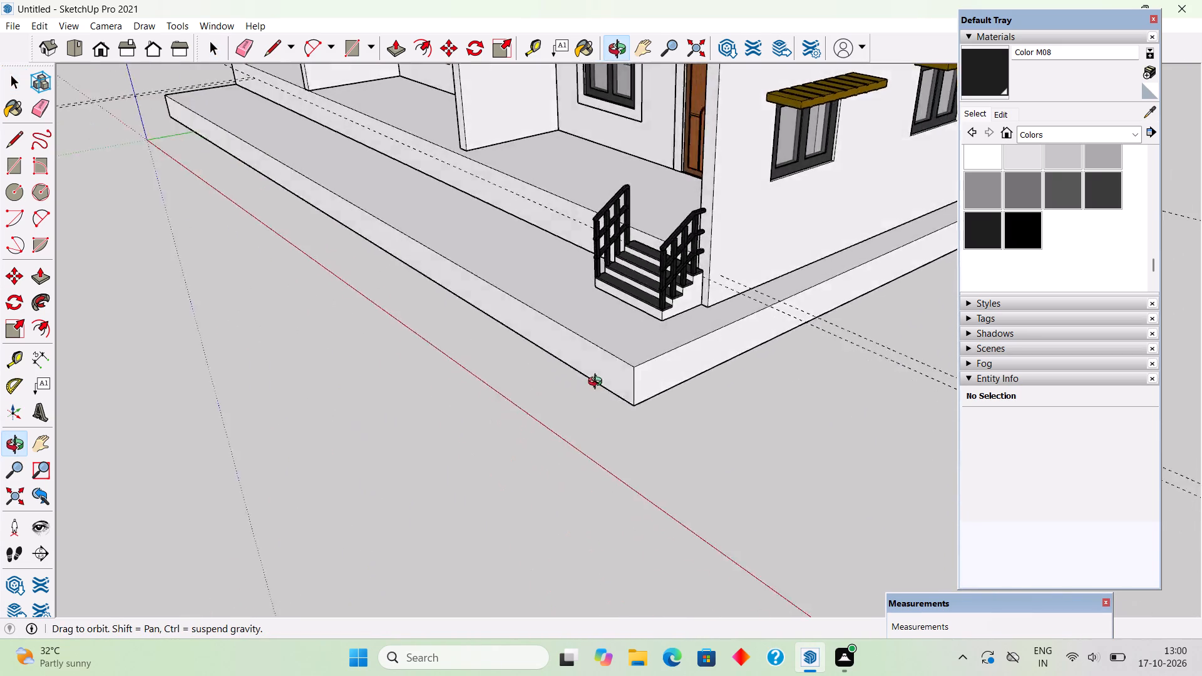
middle_click_drag(598, 383, 912, 381)
middle_click_drag(503, 333, 932, 307)
middle_click_drag(525, 324, 506, 349)
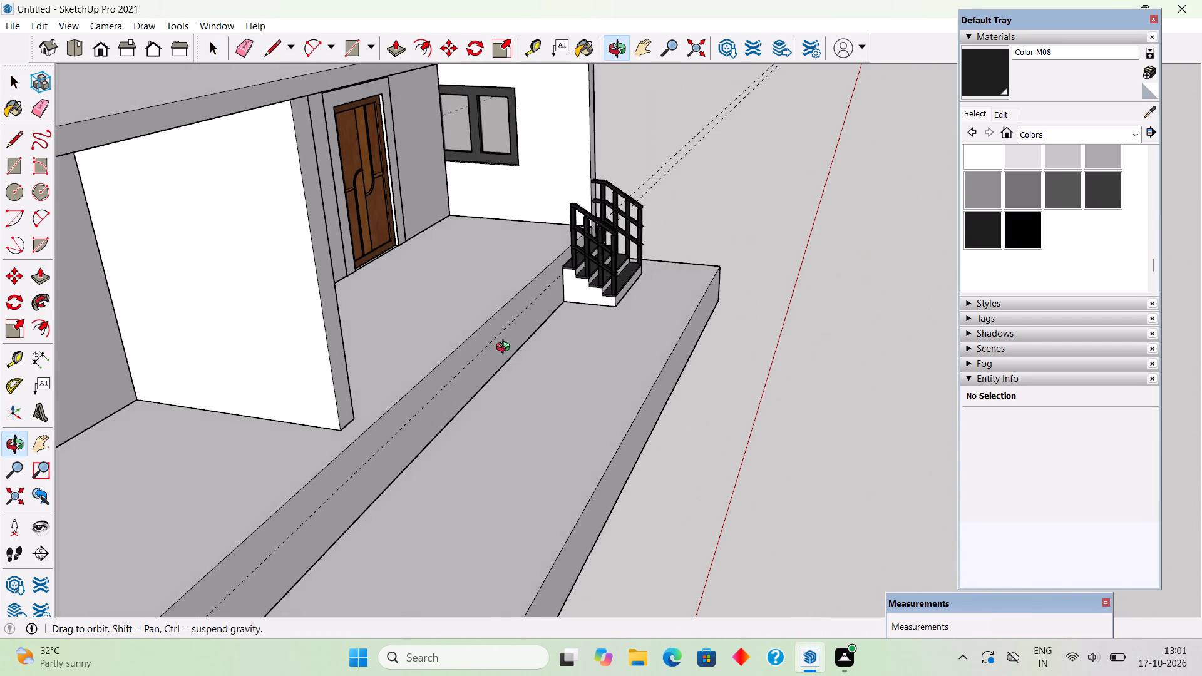
middle_click_drag(506, 349, 284, 417)
scroll(284, 417, "down", 14)
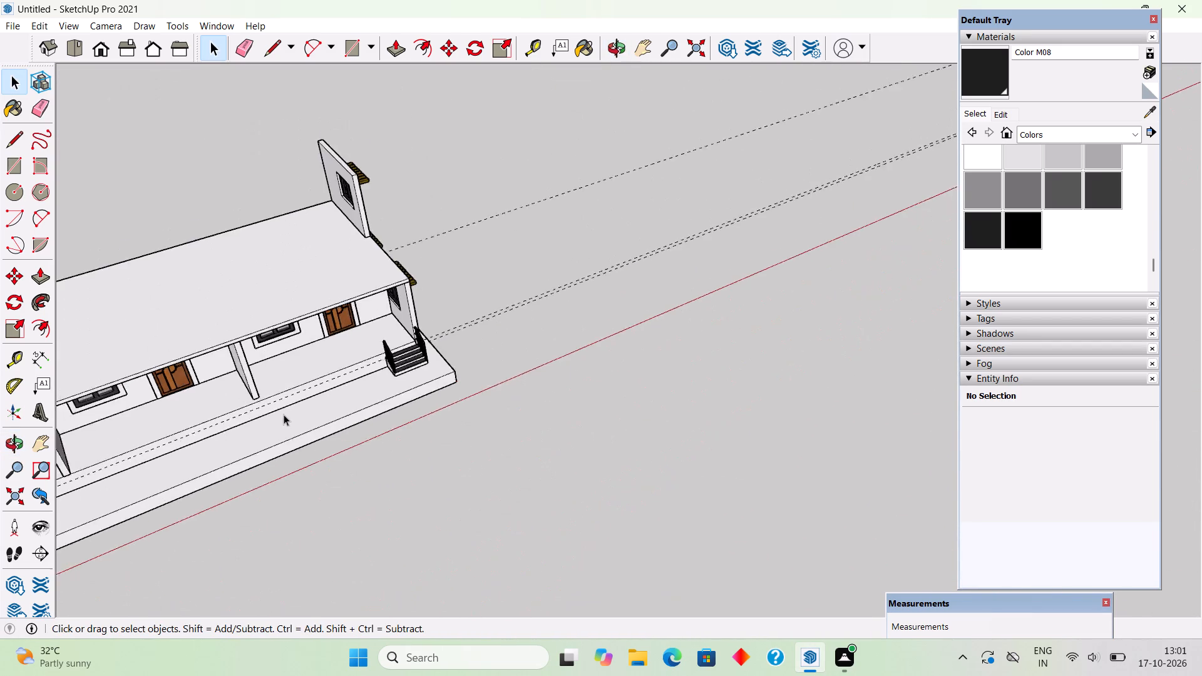
scroll(284, 414, "down", 3)
scroll(171, 468, "up", 4)
scroll(170, 465, "down", 18)
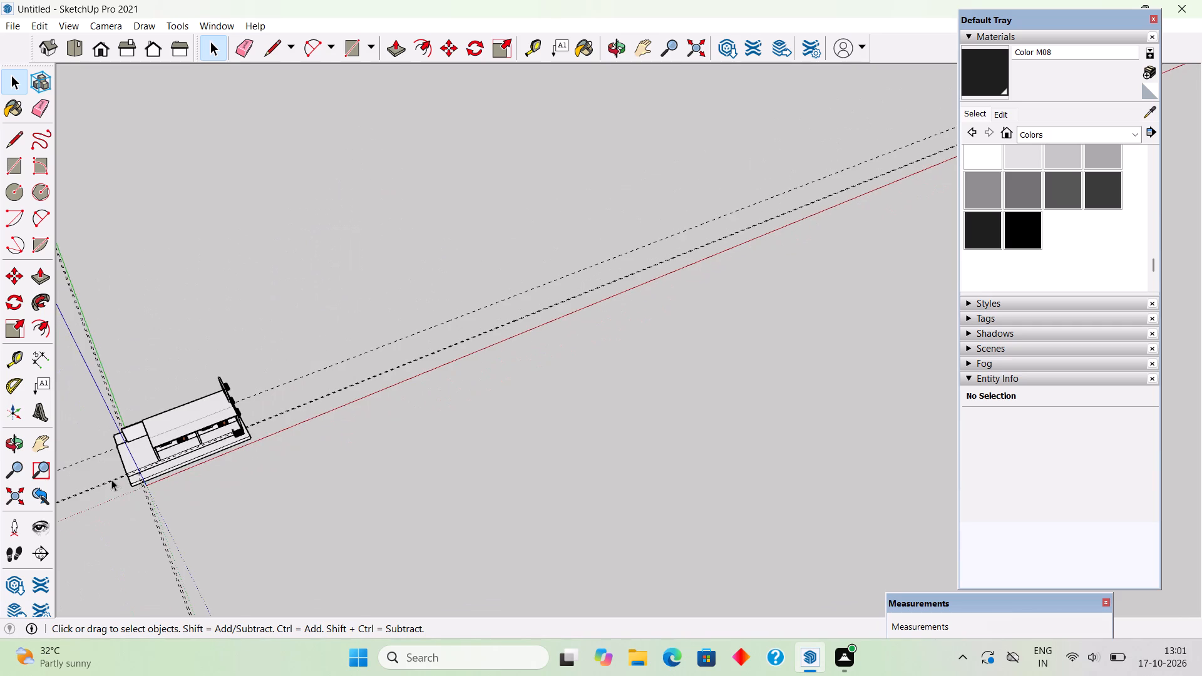
middle_click_drag(108, 476, 67, 387)
scroll(67, 391, "up", 19)
scroll(242, 450, "down", 6)
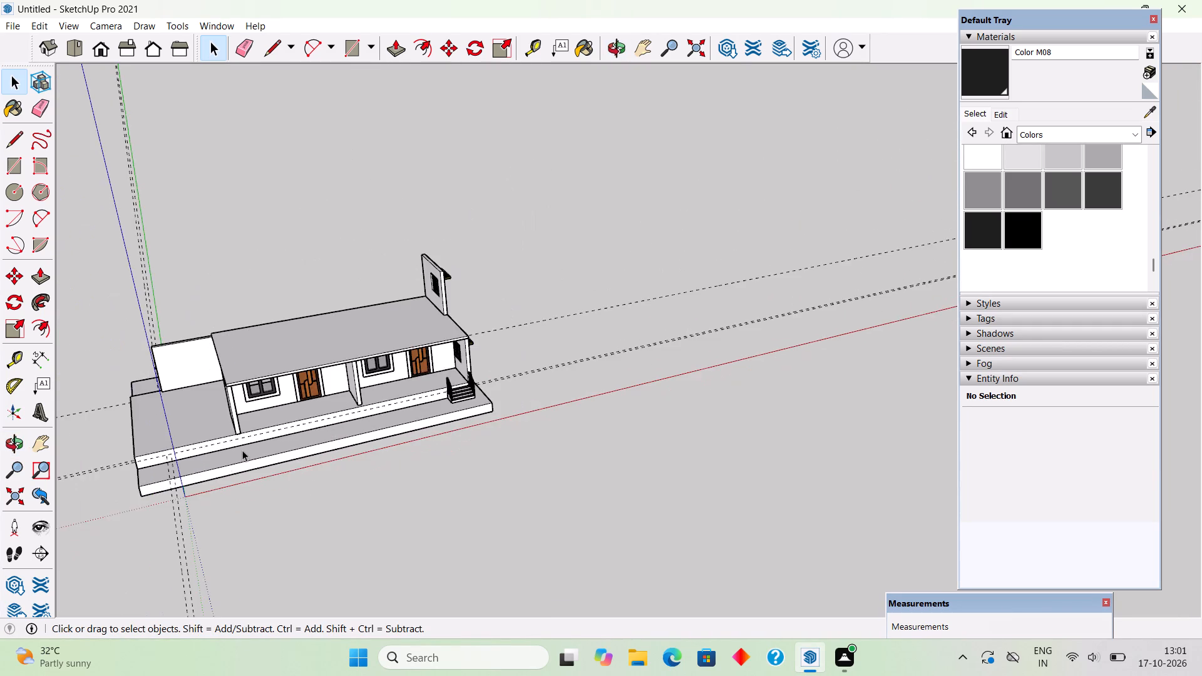
middle_click_drag(118, 489, 95, 371)
scroll(95, 372, "up", 3)
middle_click_drag(356, 401, 209, 406)
scroll(135, 386, "up", 2)
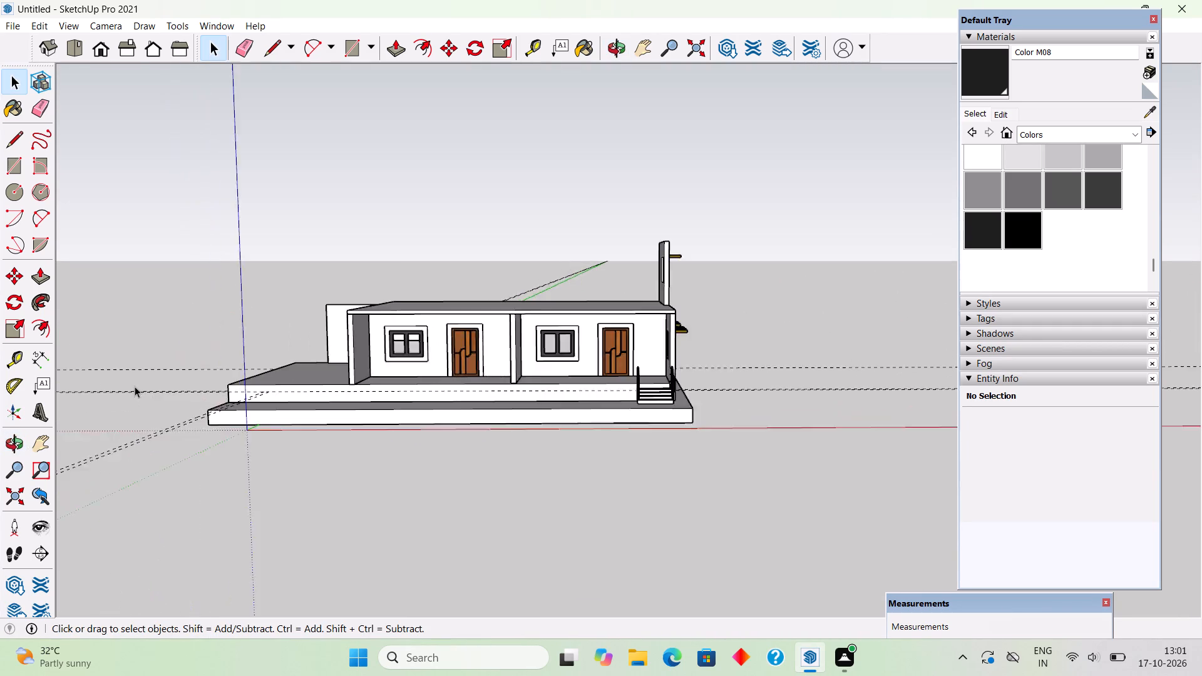
scroll(135, 386, "up", 7)
scroll(314, 369, "down", 4)
middle_click_drag(355, 369, 379, 449)
scroll(590, 339, "up", 2)
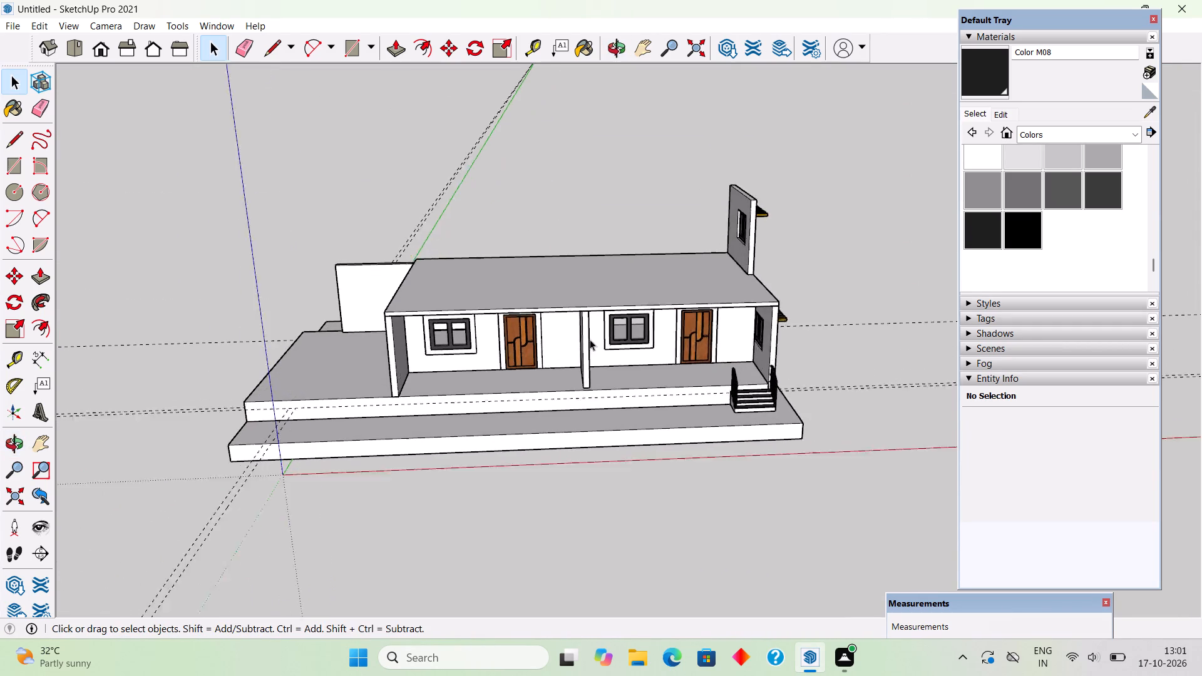
scroll(590, 339, "up", 2)
middle_click_drag(697, 351, 627, 310)
scroll(654, 349, "up", 1)
scroll(696, 399, "up", 1)
middle_click_drag(600, 397, 644, 405)
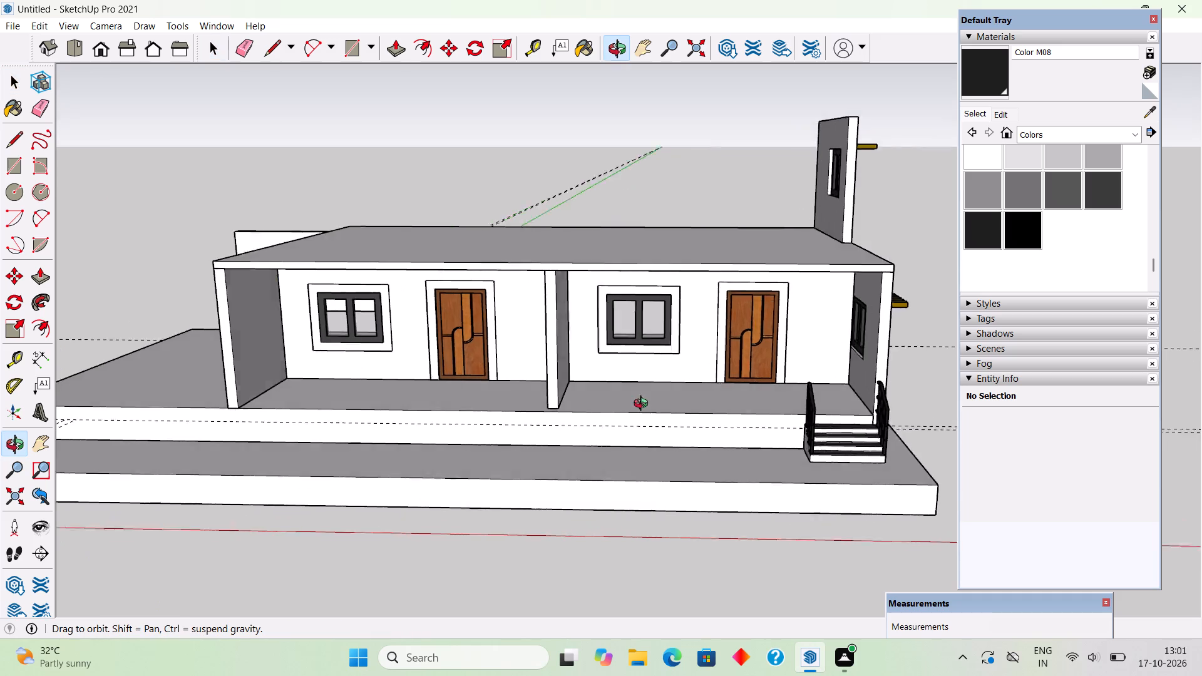
middle_click_drag(644, 405, 361, 327)
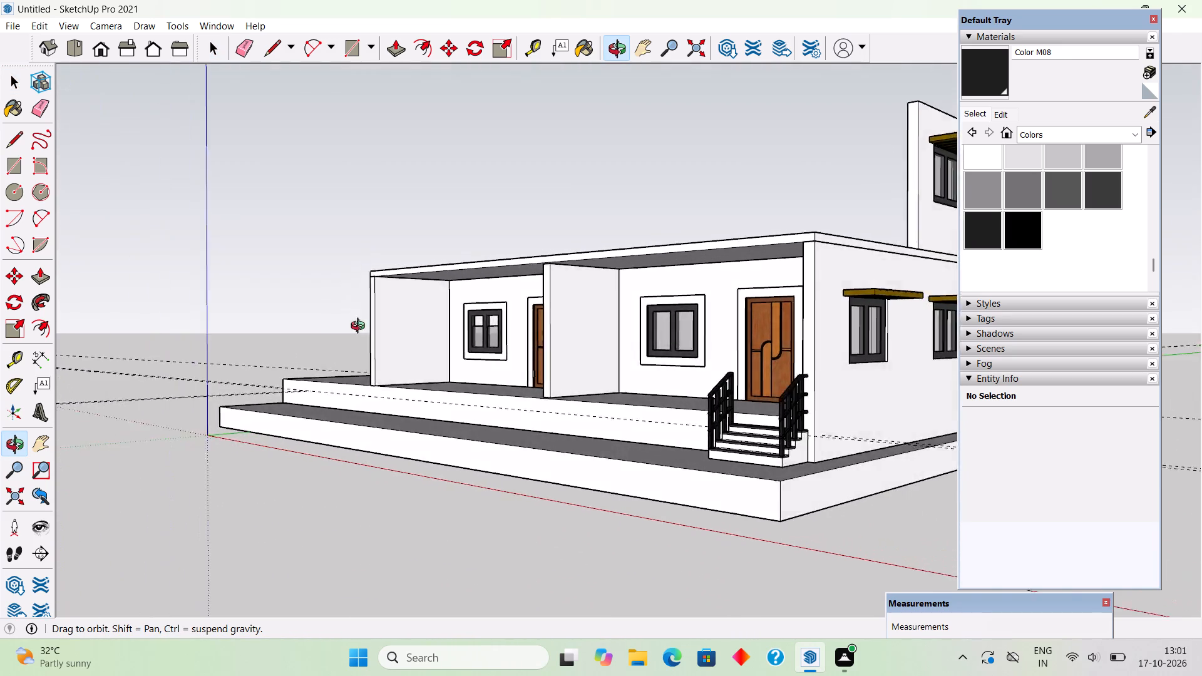
middle_click_drag(361, 327, 339, 342)
Inspect the painted stair railings and the porch entrance around them from several angles.
scroll(760, 403, "up", 2)
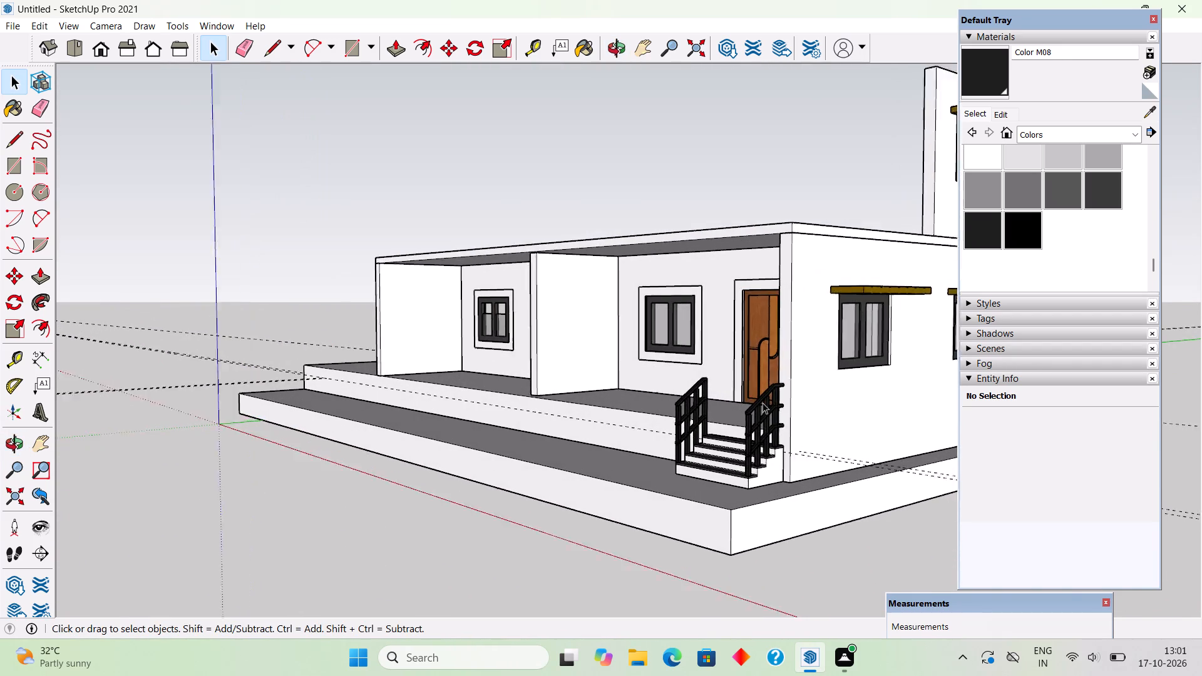
scroll(763, 402, "up", 3)
scroll(826, 416, "up", 7)
middle_click_drag(689, 458, 521, 449)
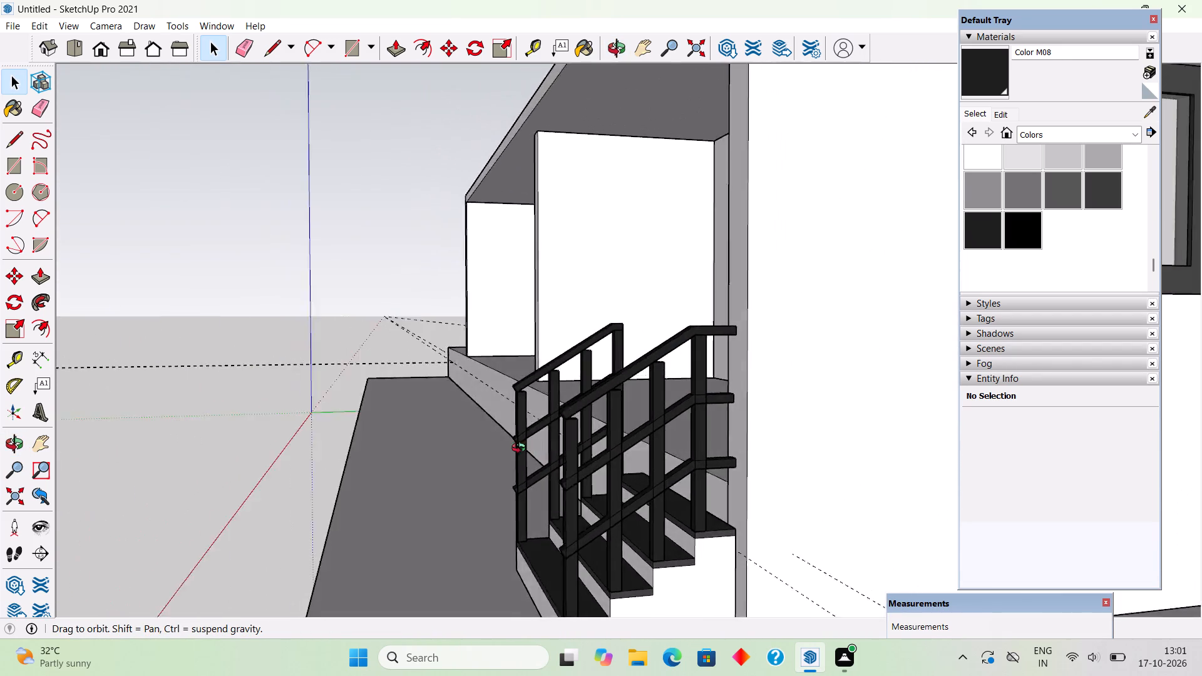
middle_click_drag(521, 449, 1201, 503)
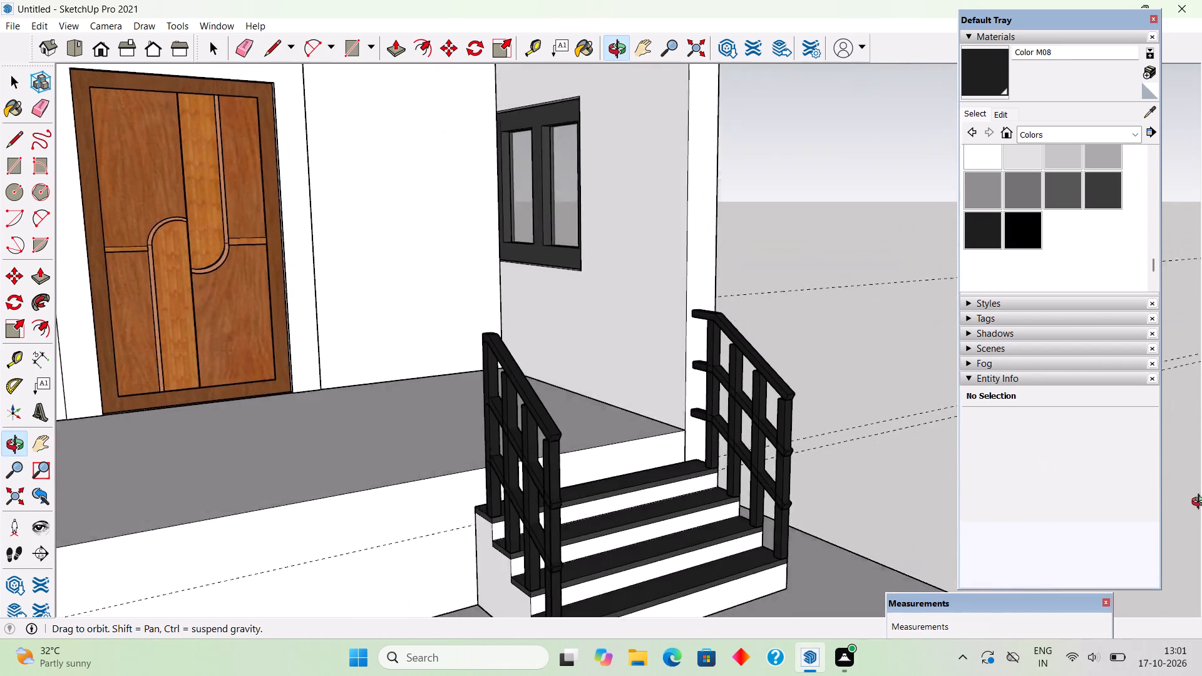
middle_click_drag(1201, 503, 528, 411)
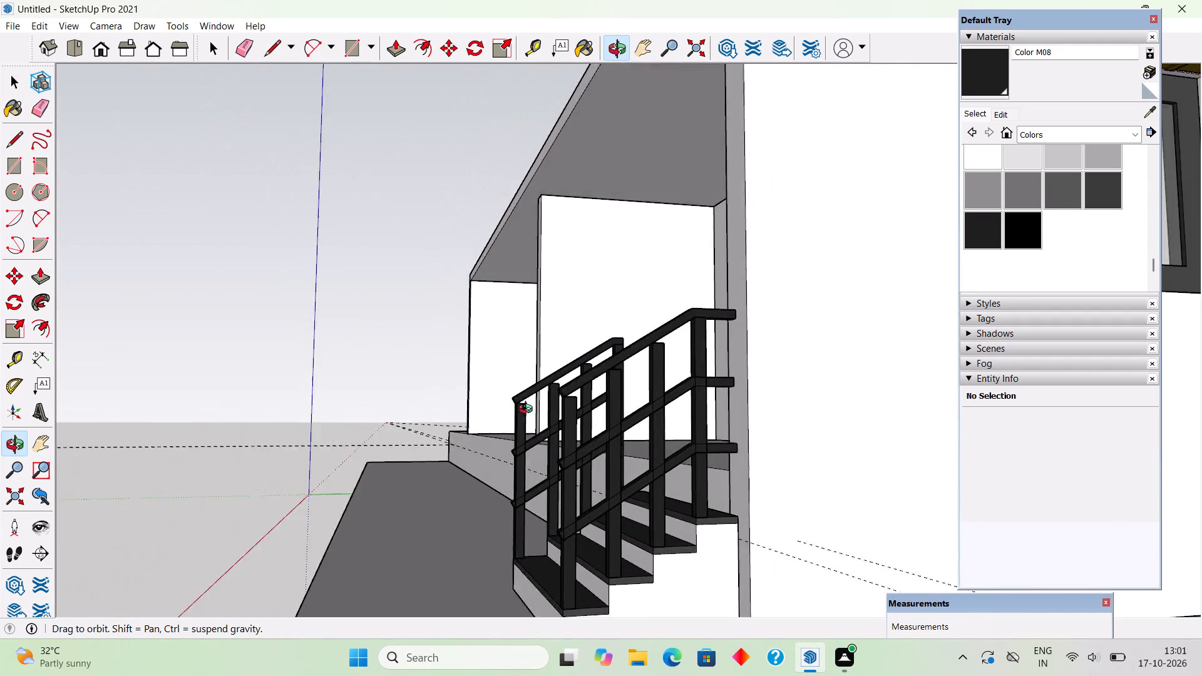
middle_click_drag(528, 411, 942, 496)
scroll(942, 496, "down", 3)
scroll(732, 413, "down", 3)
middle_click_drag(778, 447, 997, 469)
scroll(978, 463, "up", 5)
scroll(583, 409, "up", 5)
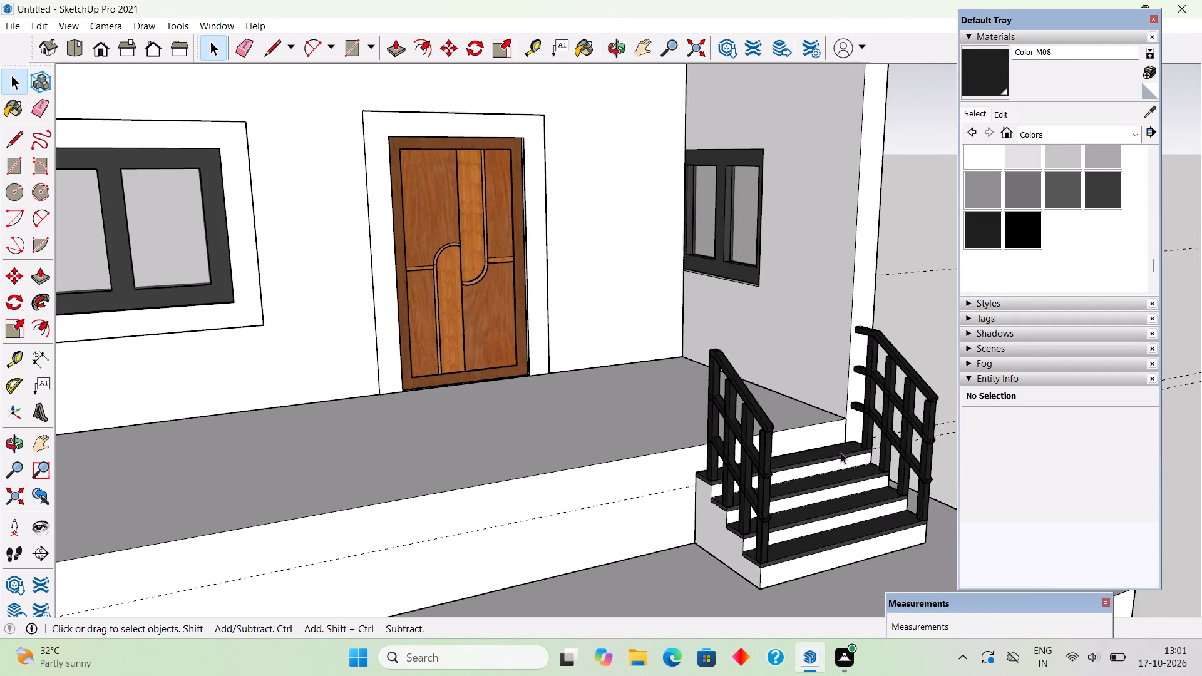
scroll(841, 453, "up", 2)
middle_click_drag(740, 347, 893, 386)
scroll(891, 377, "down", 4)
scroll(783, 421, "up", 4)
middle_click_drag(814, 420, 364, 367)
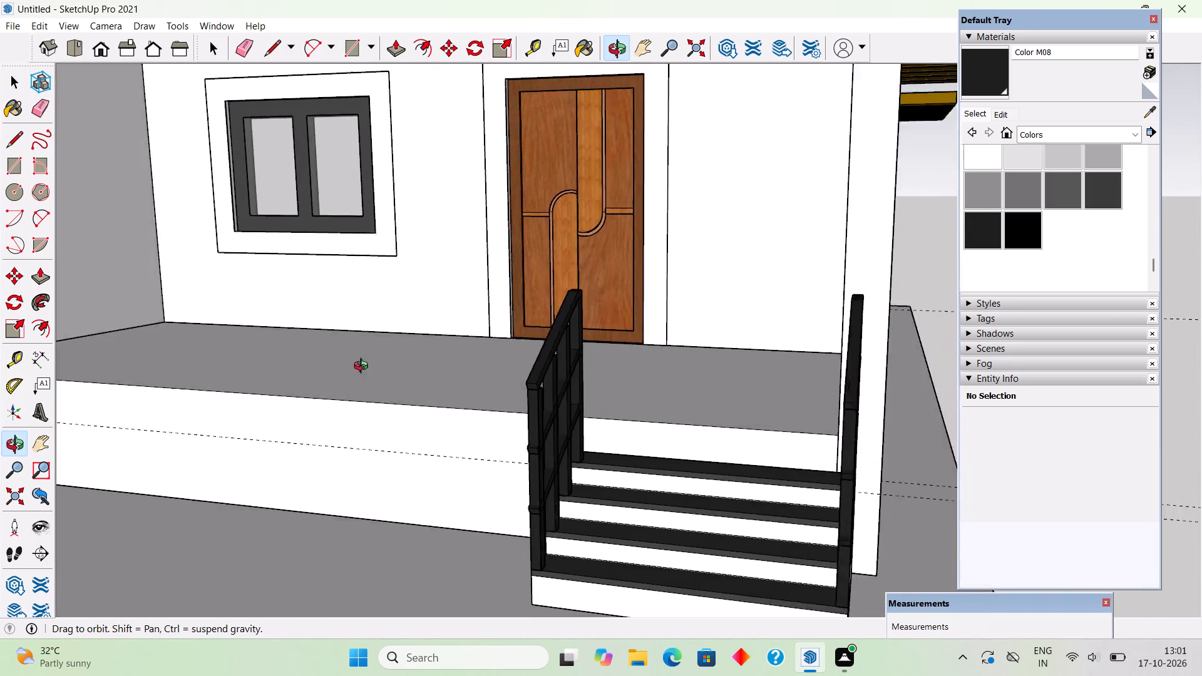
middle_click_drag(364, 367, 376, 357)
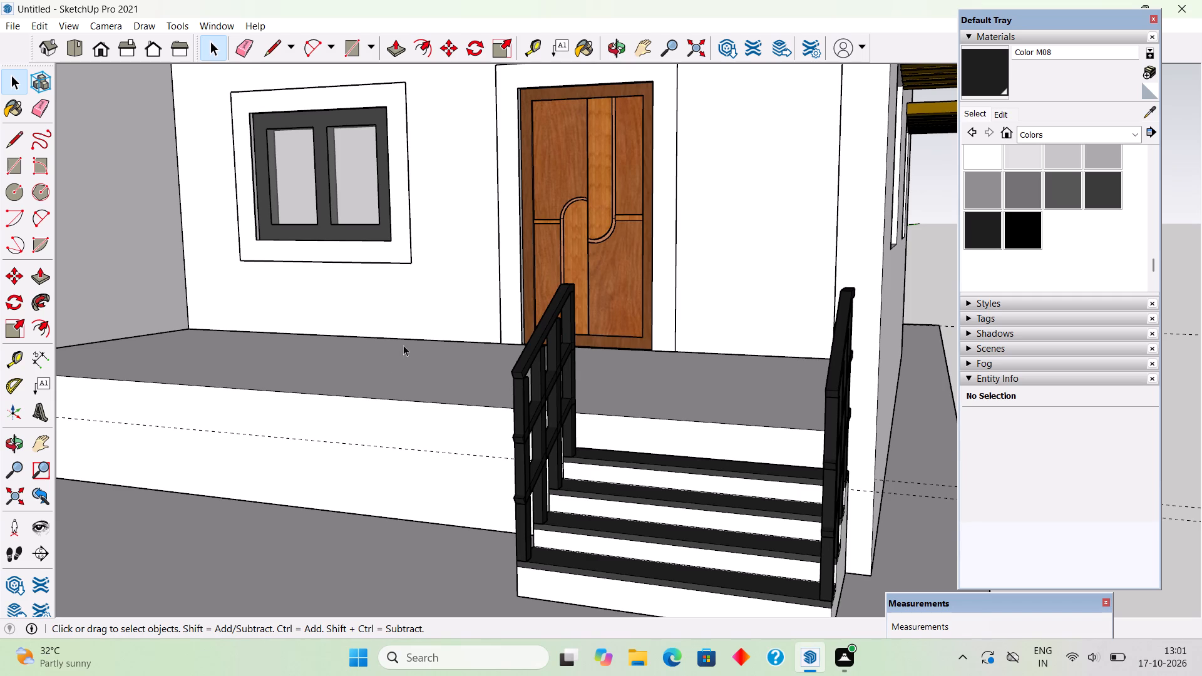
scroll(470, 344, "down", 3)
scroll(548, 347, "down", 2)
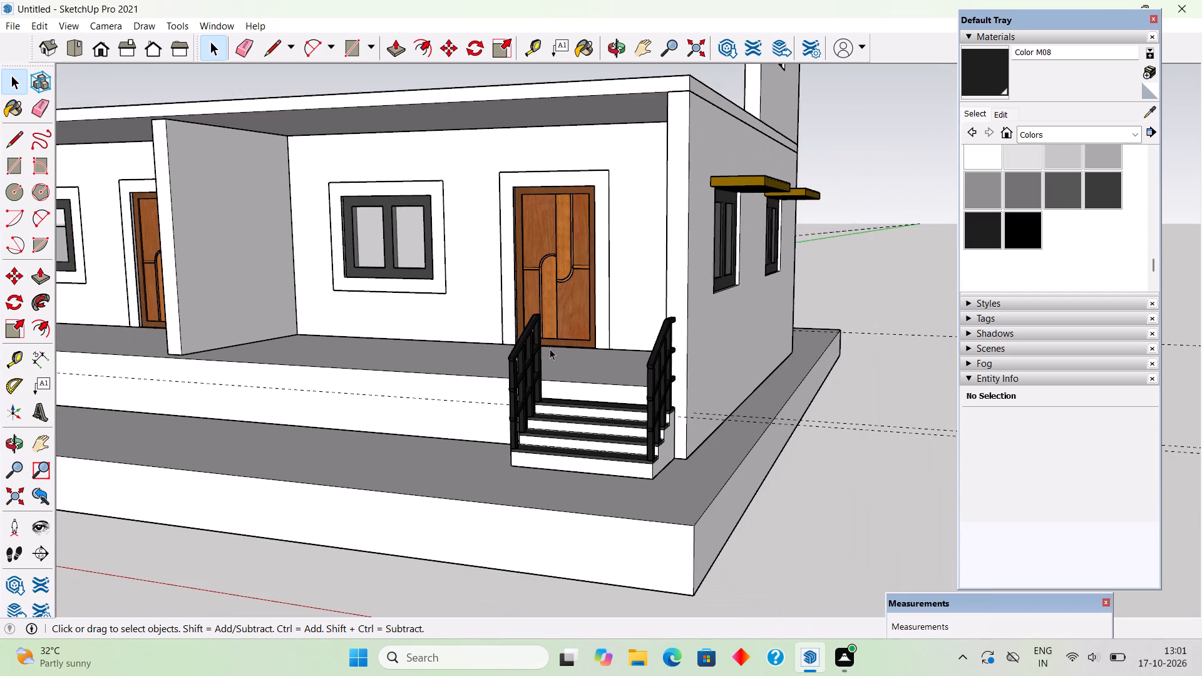
middle_click_drag(558, 372, 706, 444)
scroll(706, 444, "up", 2)
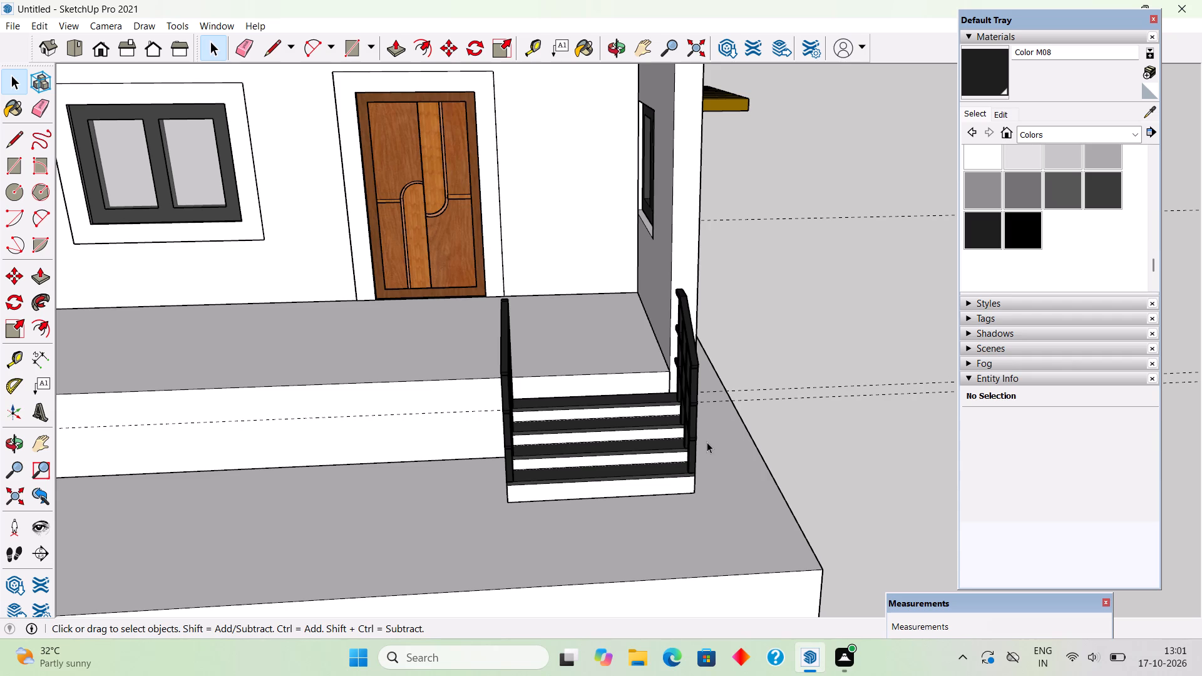
scroll(593, 390, "down", 7)
middle_click_drag(545, 267, 550, 369)
scroll(550, 369, "down", 3)
middle_click_drag(605, 330, 437, 290)
scroll(437, 290, "up", 2)
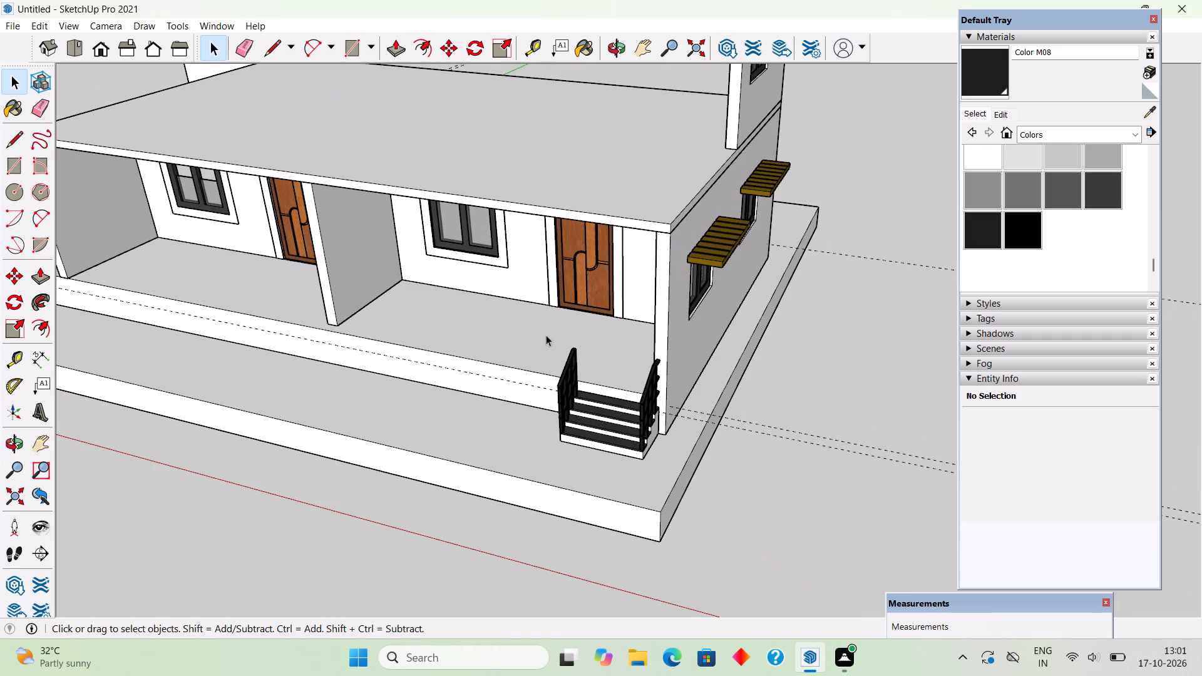
middle_click_drag(572, 342, 519, 338)
scroll(519, 338, "up", 1)
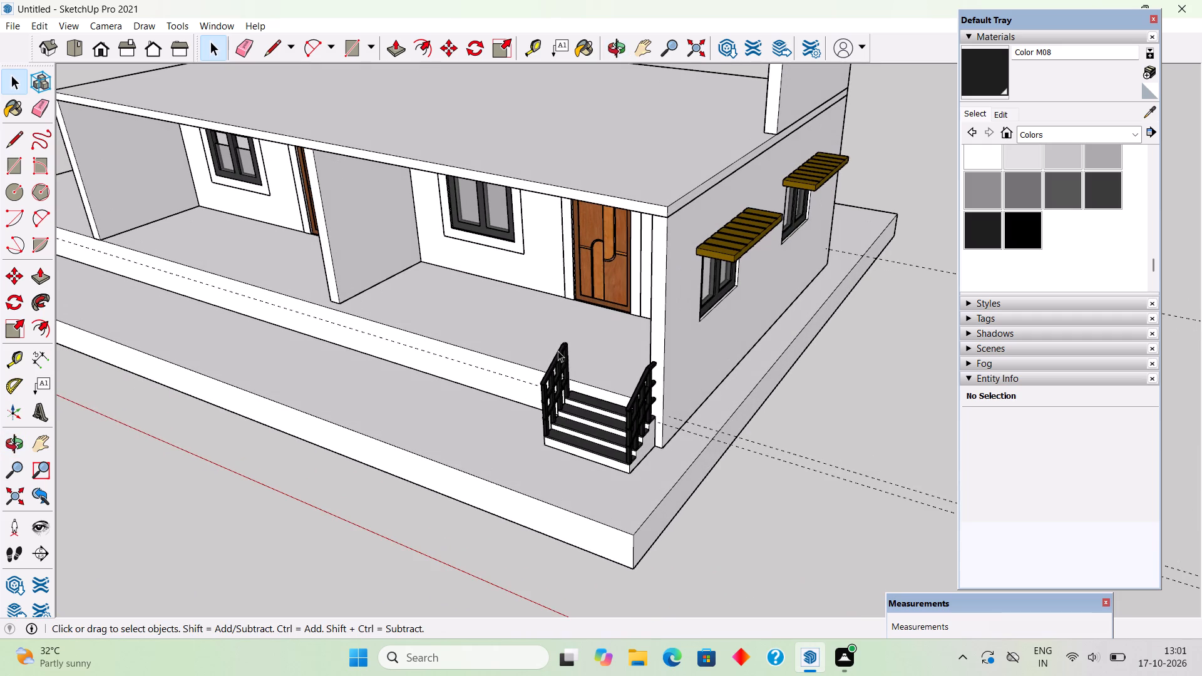
scroll(558, 351, "up", 3)
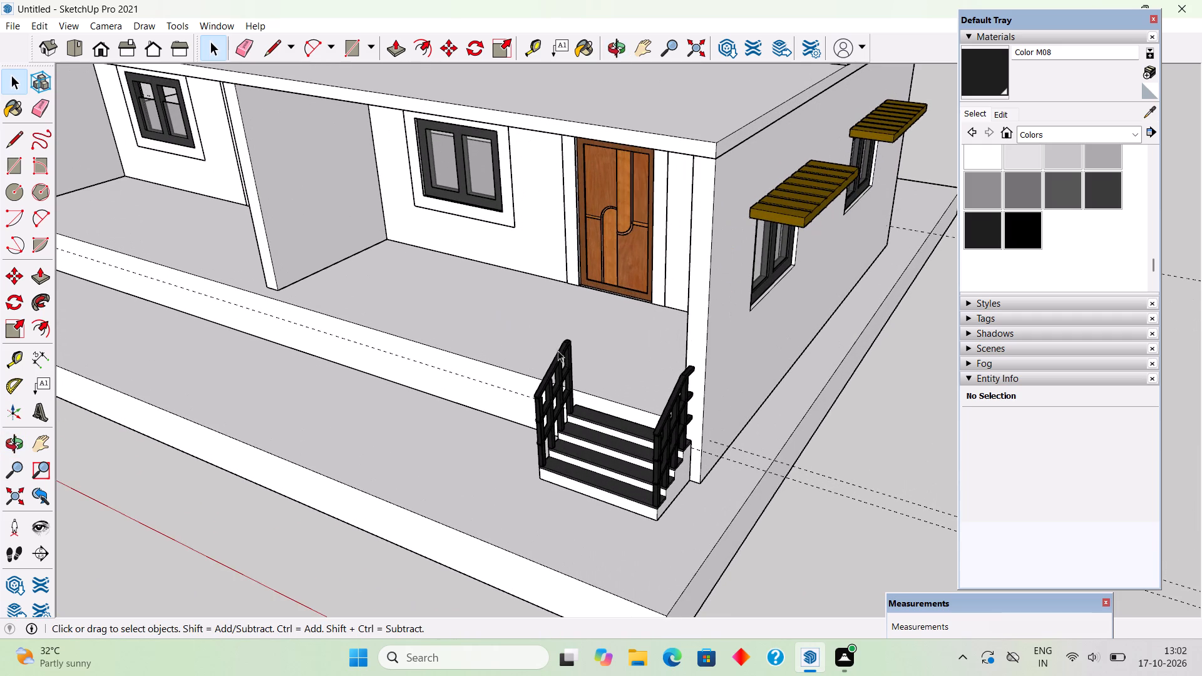
Place a guide on the porch floor parallel to its front edge, offset 9" inward.
middle_click_drag(498, 309, 670, 423)
scroll(660, 400, "down", 3)
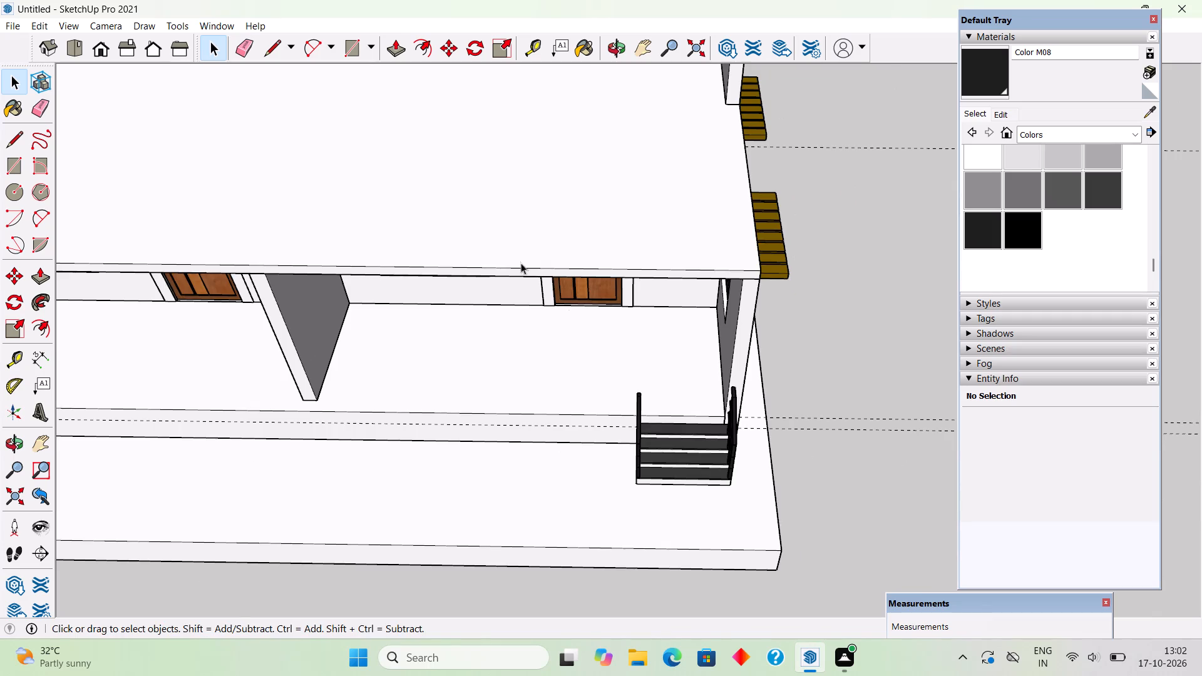
middle_click_drag(521, 266, 520, 371)
scroll(527, 392, "up", 3)
key("t")
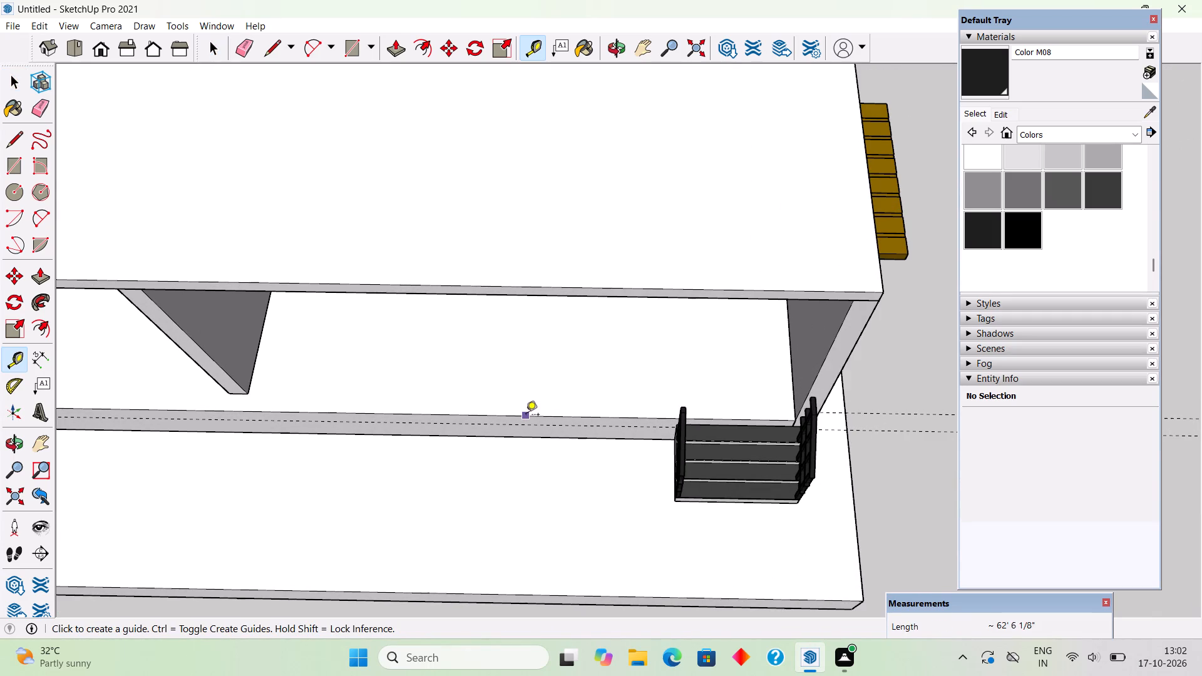
left_click(526, 416)
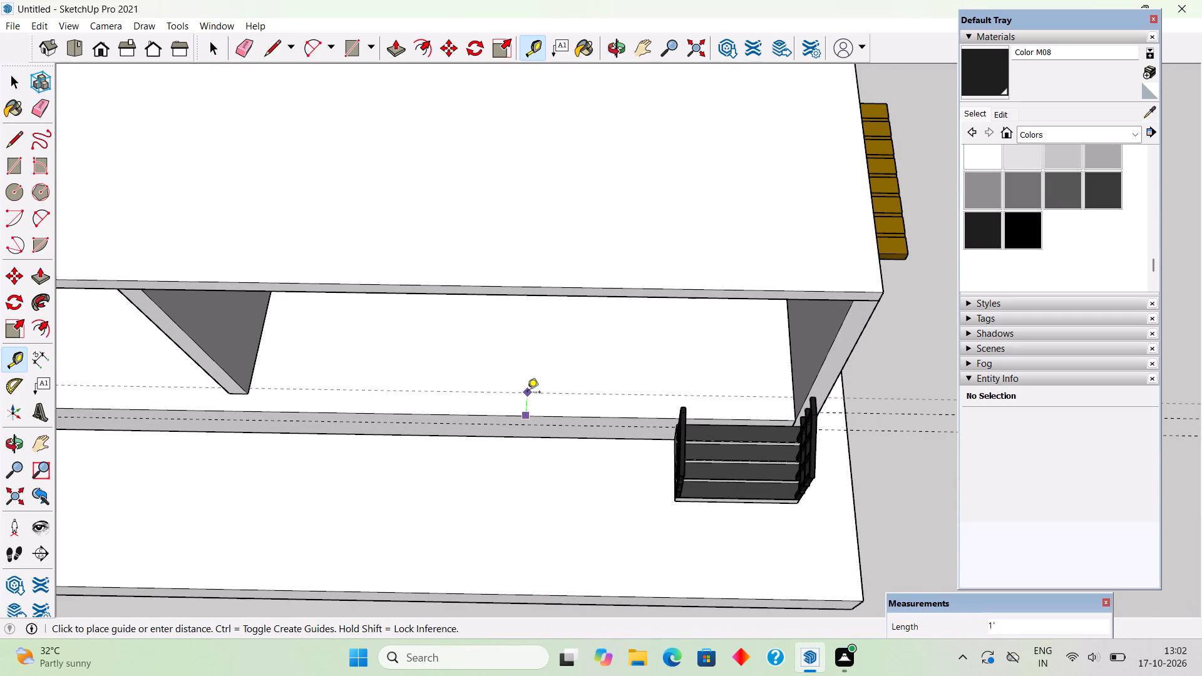
type("9\"")
key("Return")
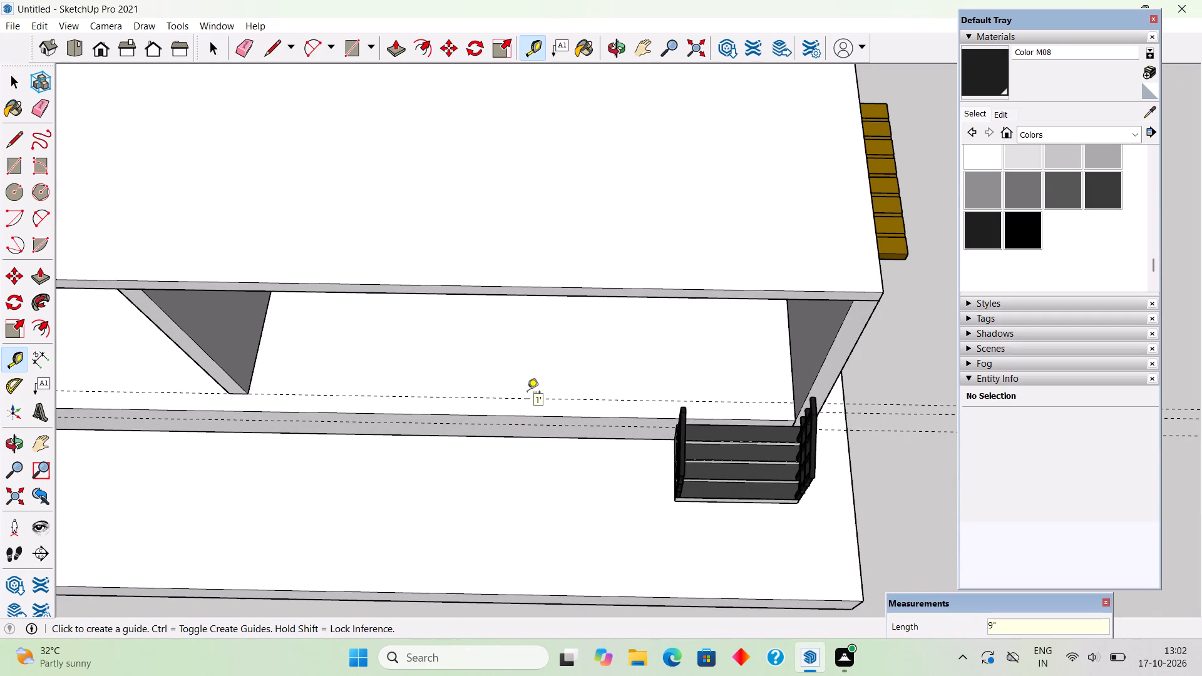
Place a guide along the base edge of the middle partition wall's face farther from the stairs, extending across the porch front.
scroll(231, 396, "up", 4)
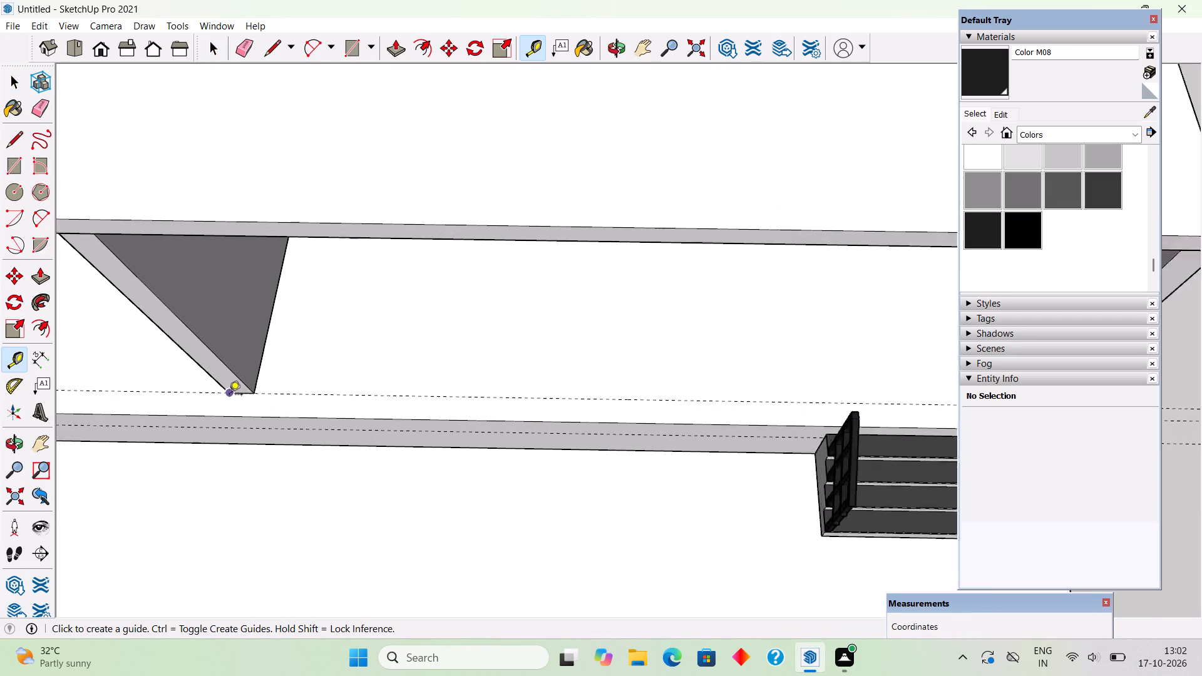
scroll(215, 405, "up", 3)
middle_click_drag(249, 399, 488, 298)
scroll(489, 299, "down", 4)
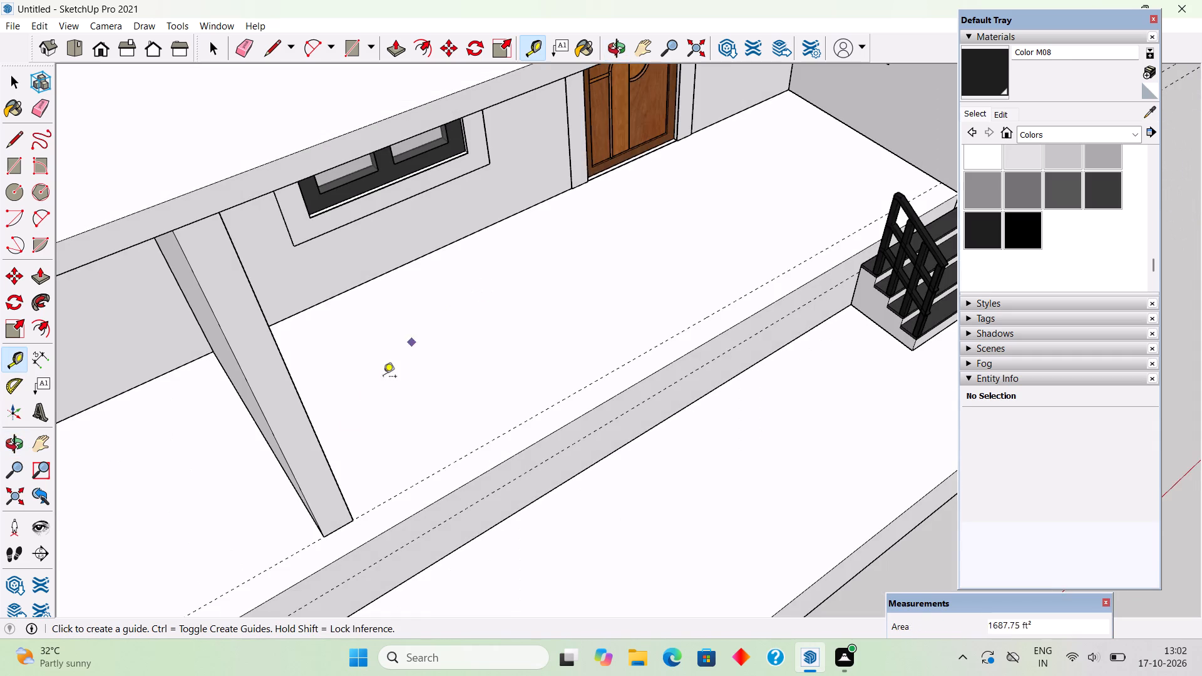
scroll(285, 510, "up", 4)
middle_click_drag(300, 480, 338, 442)
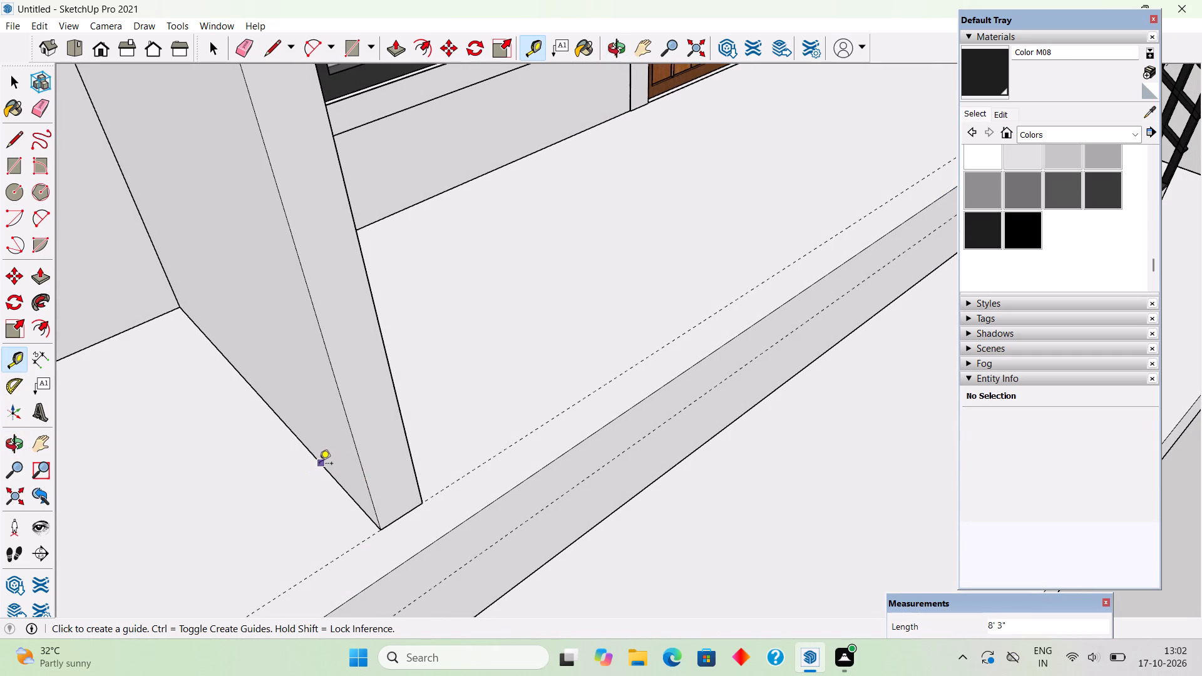
double_click(320, 464)
middle_click_drag(496, 541, 351, 574)
scroll(351, 574, "down", 3)
middle_click_drag(495, 511, 439, 525)
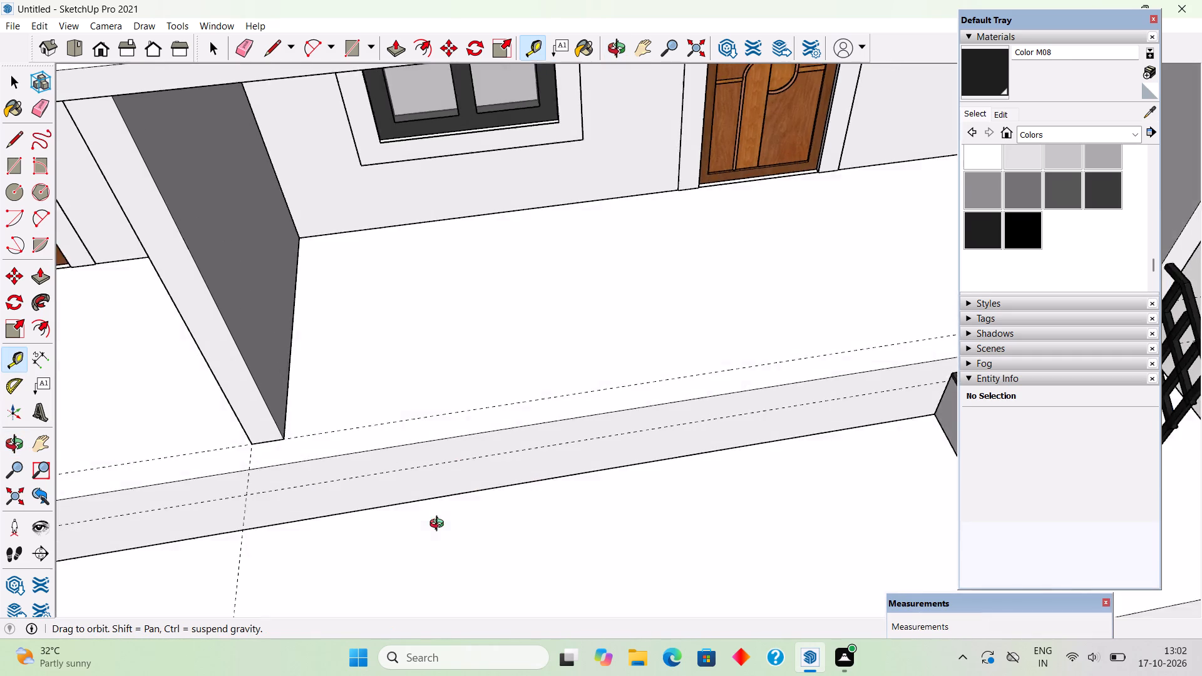
Place a guide on the porch floor 4' in from the base edge of the end wall beside the stairs.
middle_click_drag(439, 525, 404, 586)
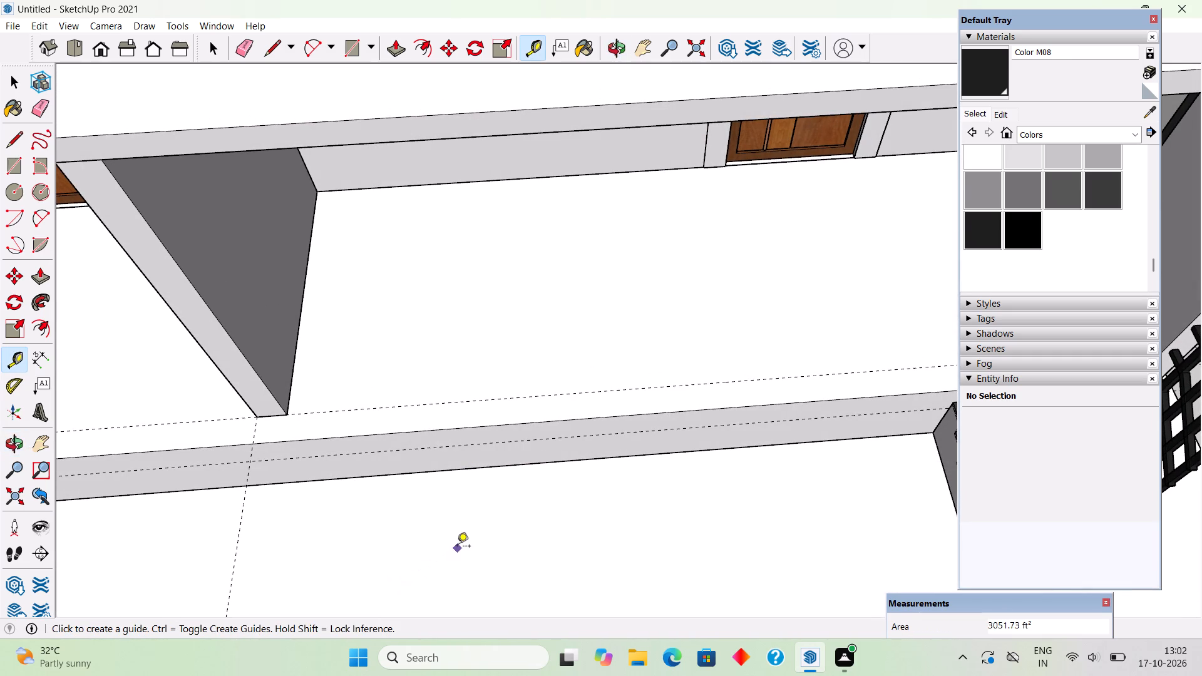
scroll(457, 547, "down", 4)
middle_click_drag(806, 446, 766, 444)
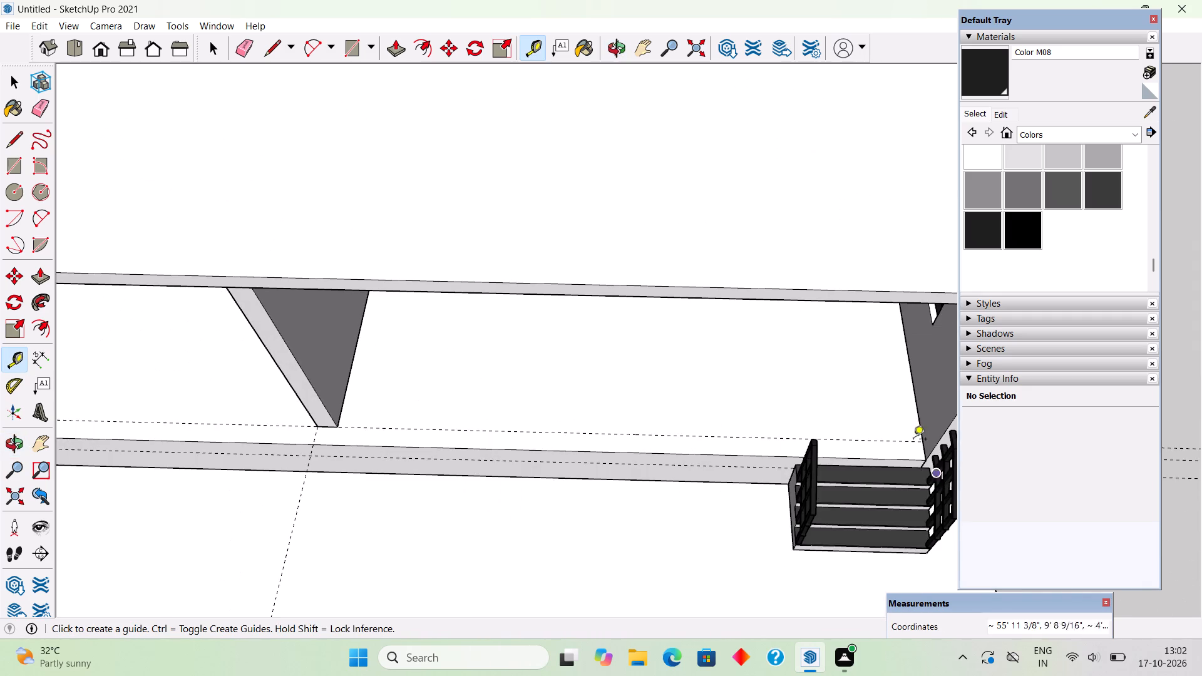
scroll(903, 414, "up", 3)
left_click(927, 426)
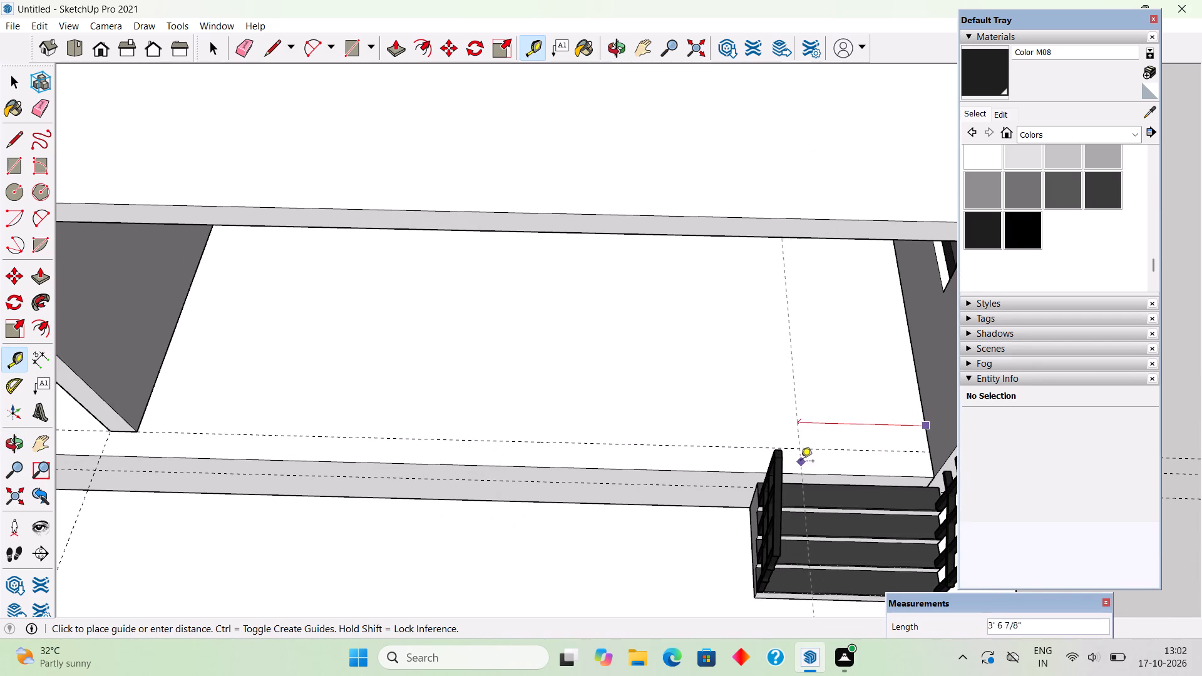
scroll(777, 453, "up", 3)
middle_click_drag(712, 444, 538, 380)
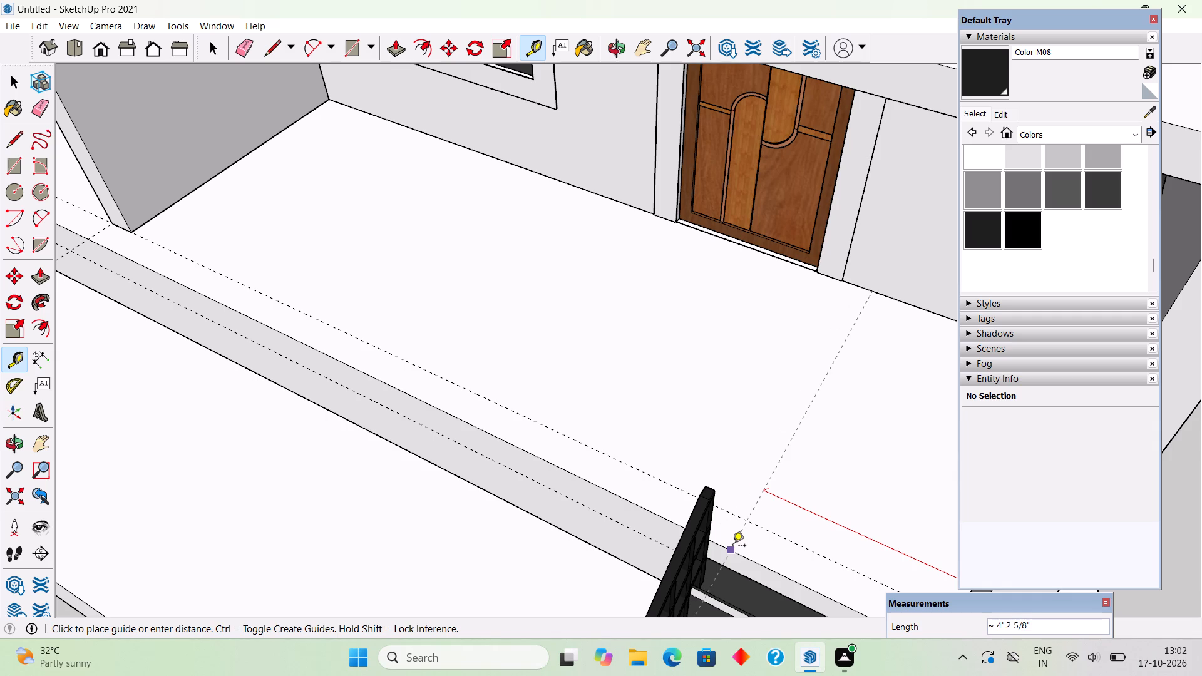
type("4'")
key("Return")
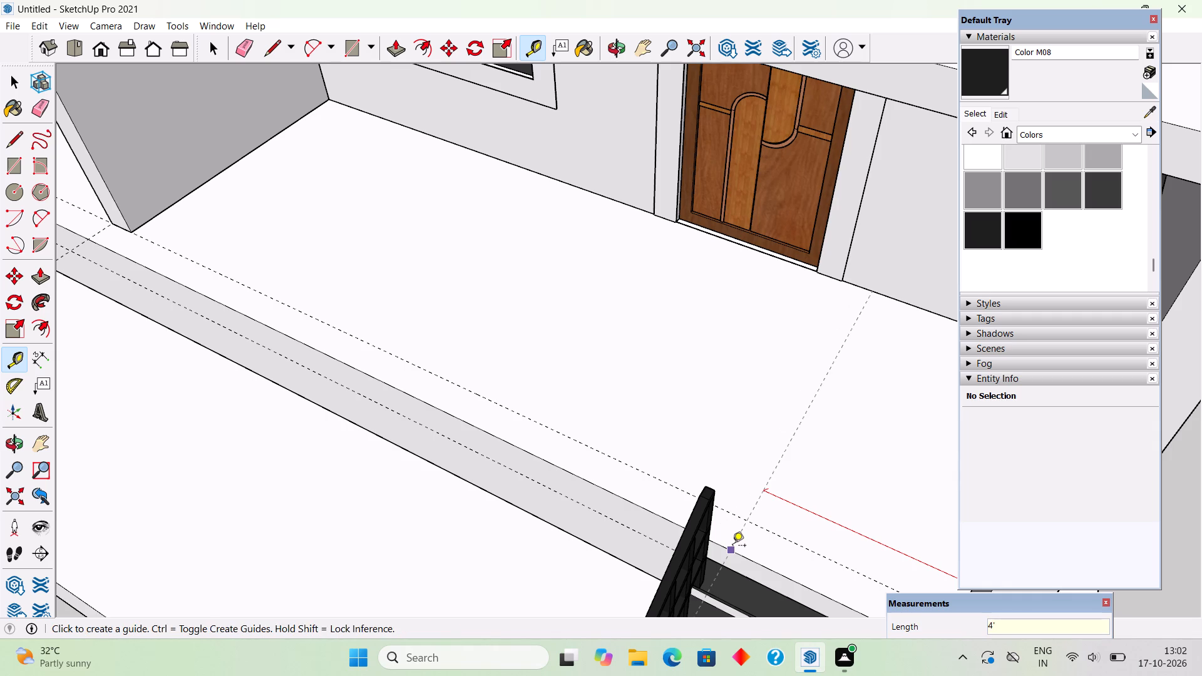
key("space")
Draw a 9" deep rectangle along the porch front edge, from the middle partition wall's outer corner to the 4' guide.
scroll(701, 448, "down", 8)
middle_click_drag(618, 541, 654, 583)
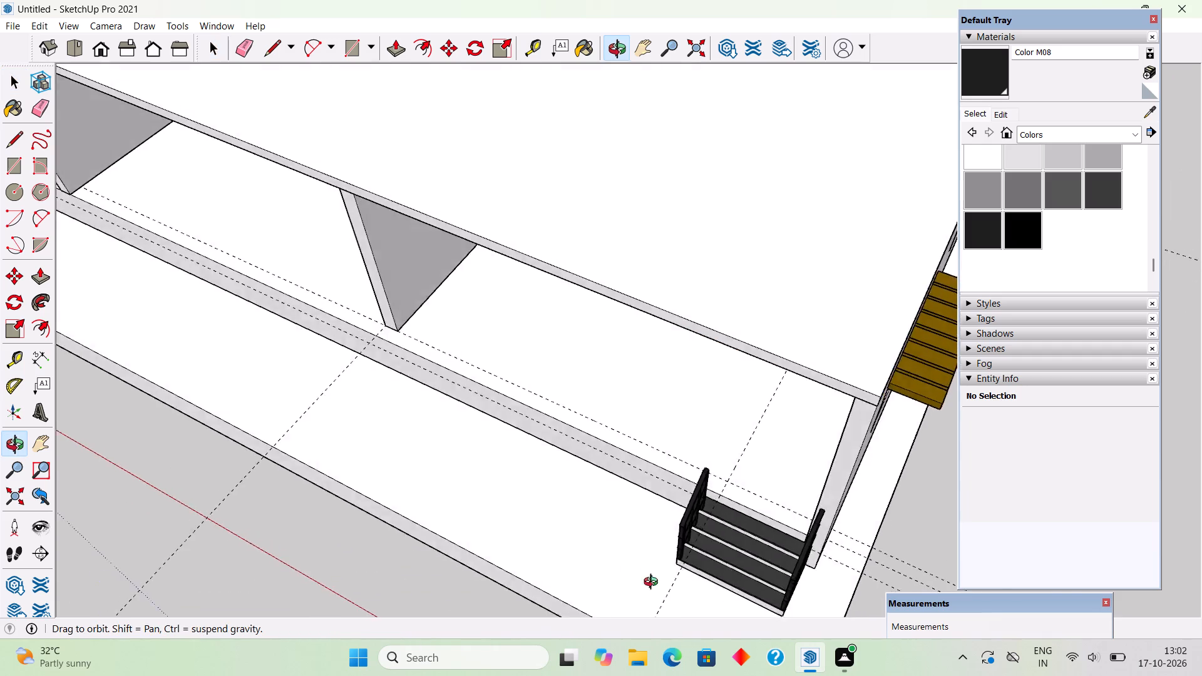
middle_click_drag(654, 583, 828, 517)
middle_click_drag(748, 444, 767, 573)
scroll(731, 454, "up", 2)
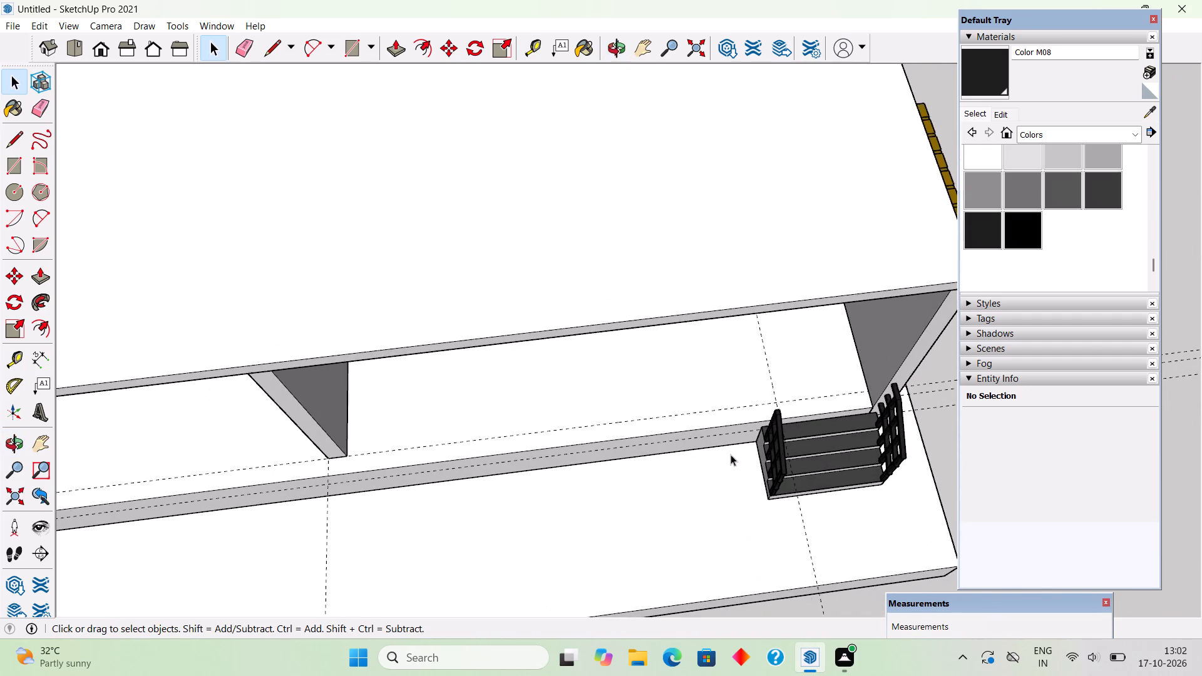
scroll(731, 454, "up", 2)
key("r")
left_click(167, 464)
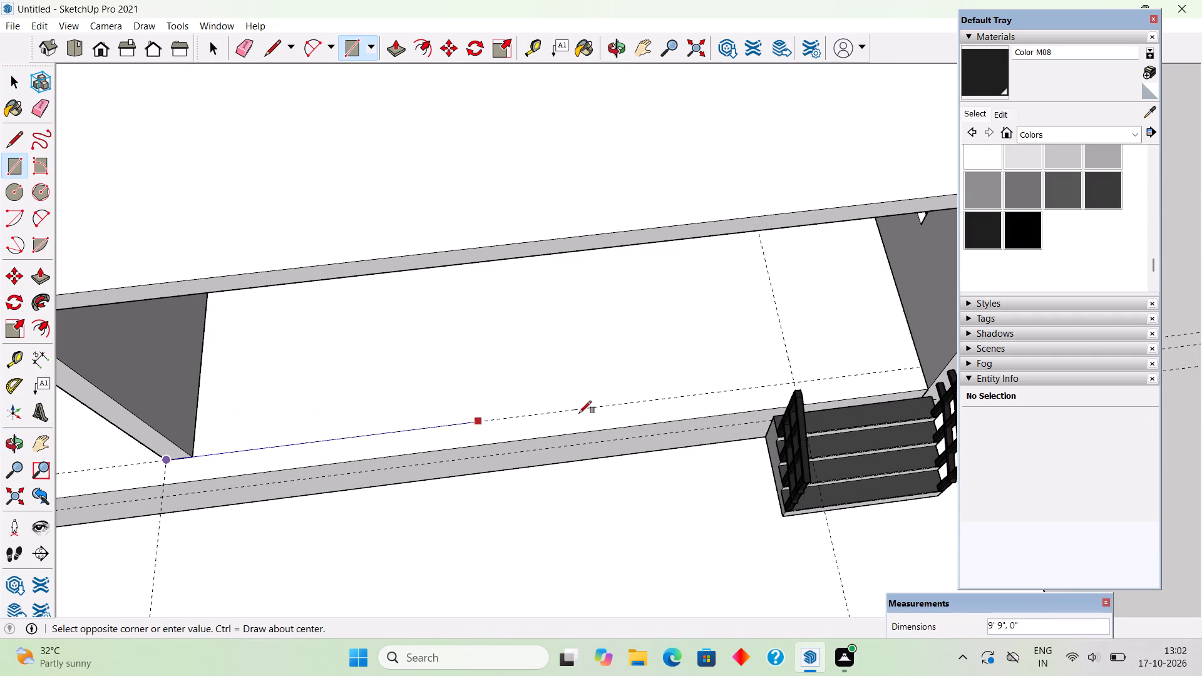
middle_click_drag(789, 396, 800, 490)
scroll(817, 368, "up", 6)
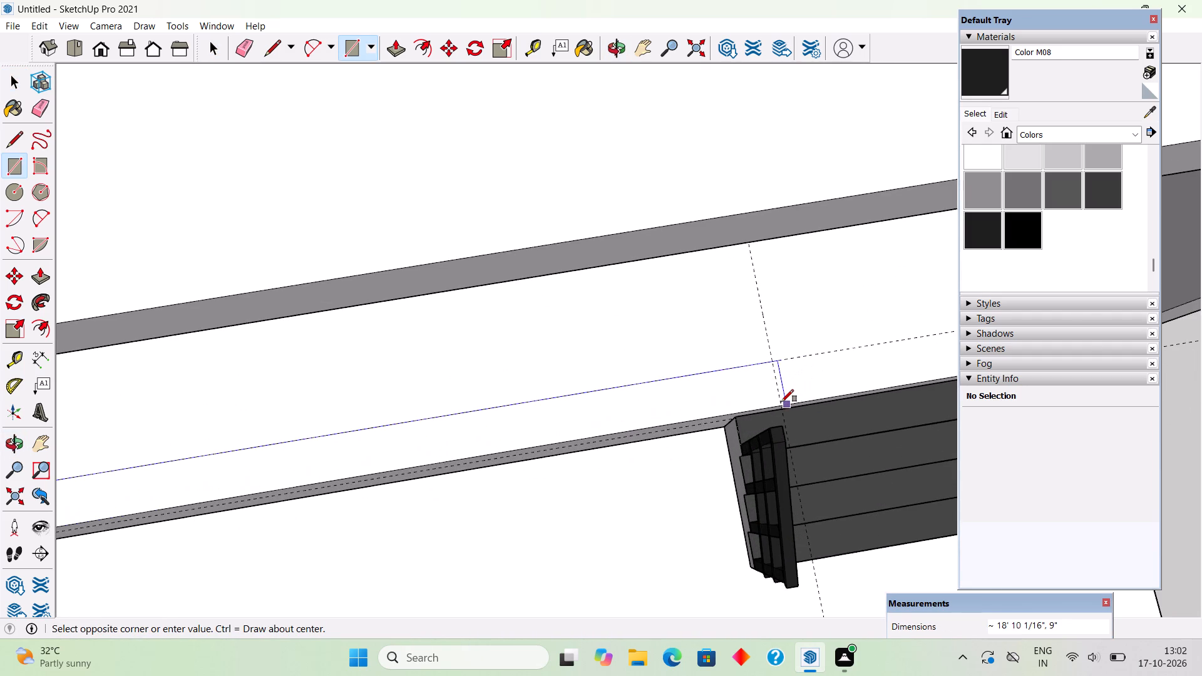
left_click(781, 402)
Push/Pull the 9" strip along the porch front edge up 3.2' to form a low parapet wall.
key("p")
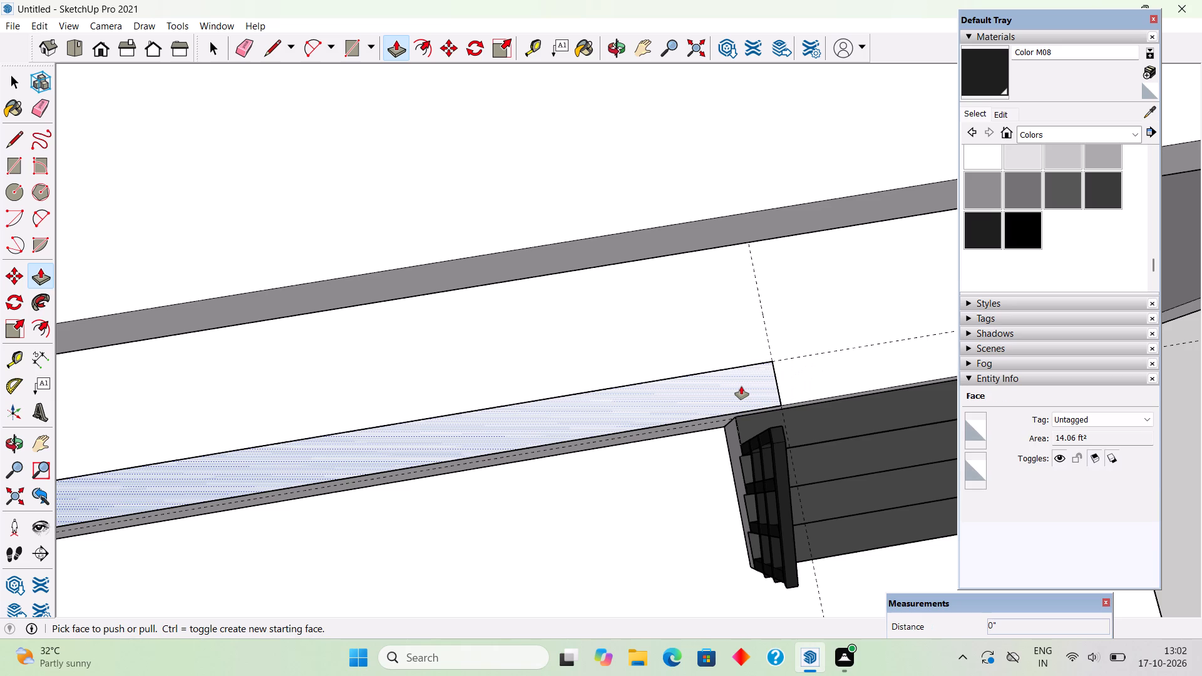
left_click(741, 386)
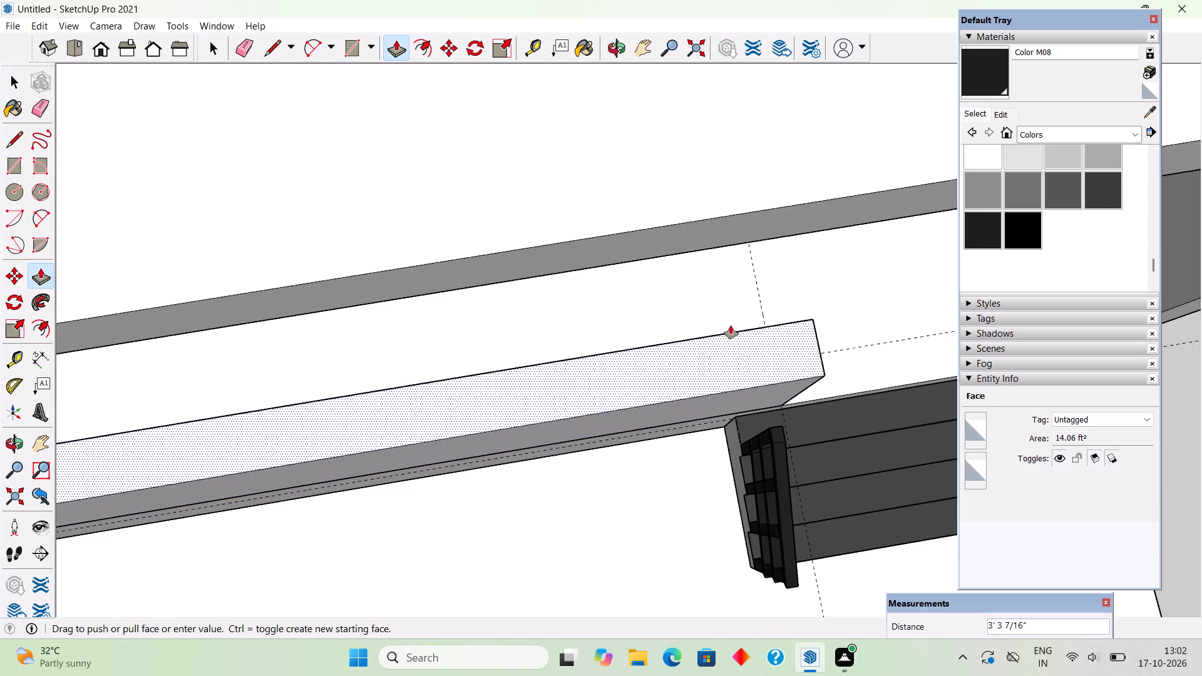
scroll(731, 325, "down", 3)
middle_click_drag(729, 325, 650, 143)
scroll(668, 285, "down", 3)
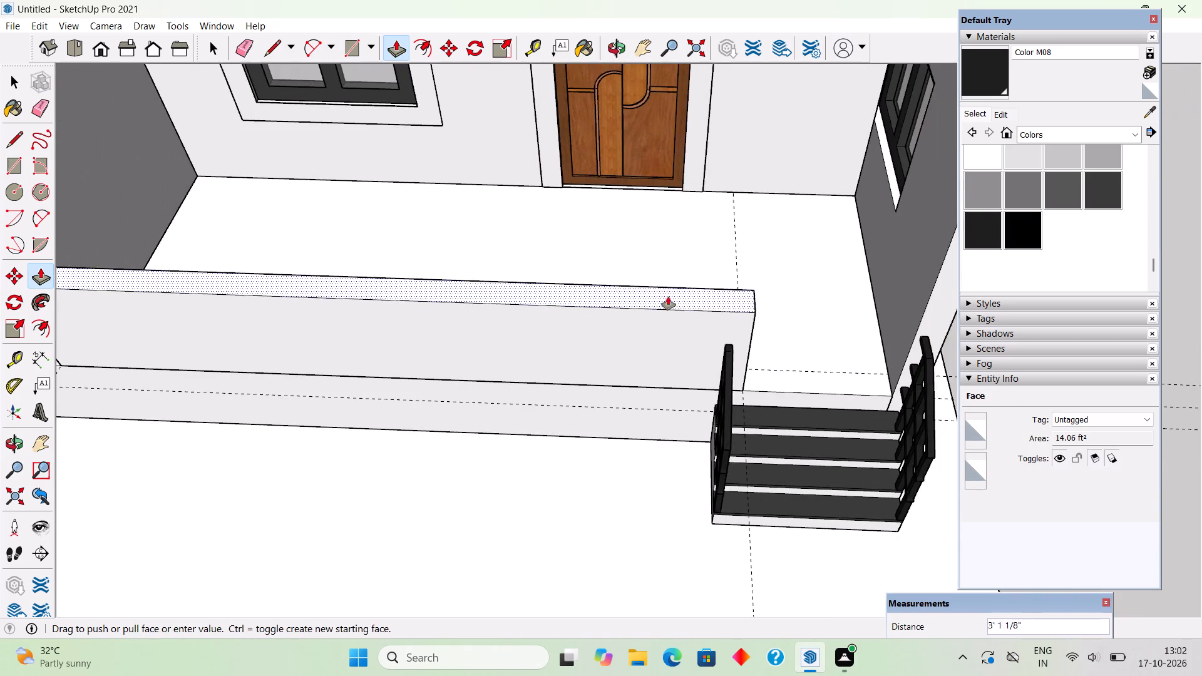
middle_click_drag(668, 297, 690, 173)
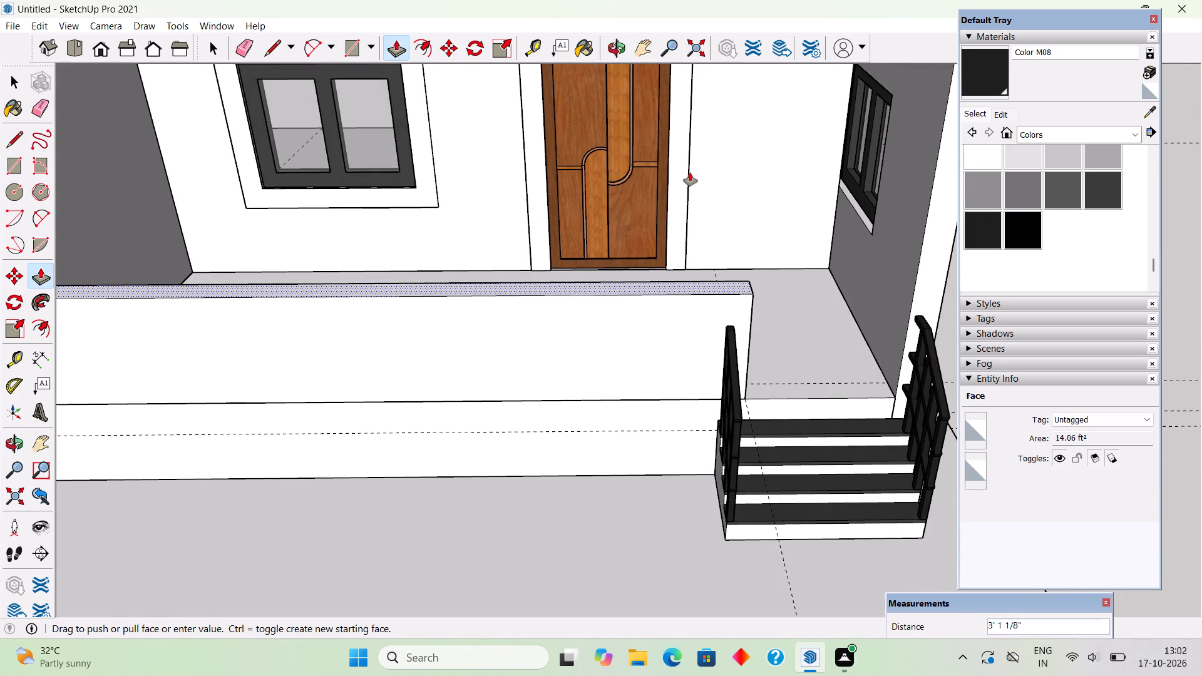
type("3.")
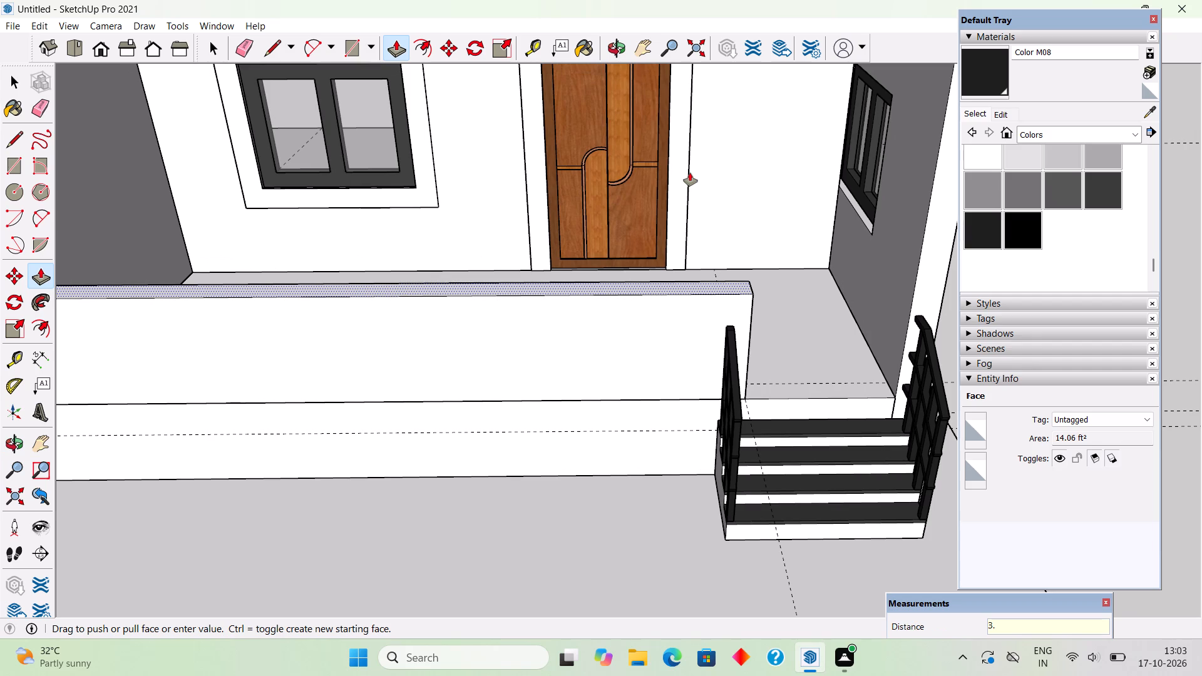
type("2'")
key("Return")
key("space")
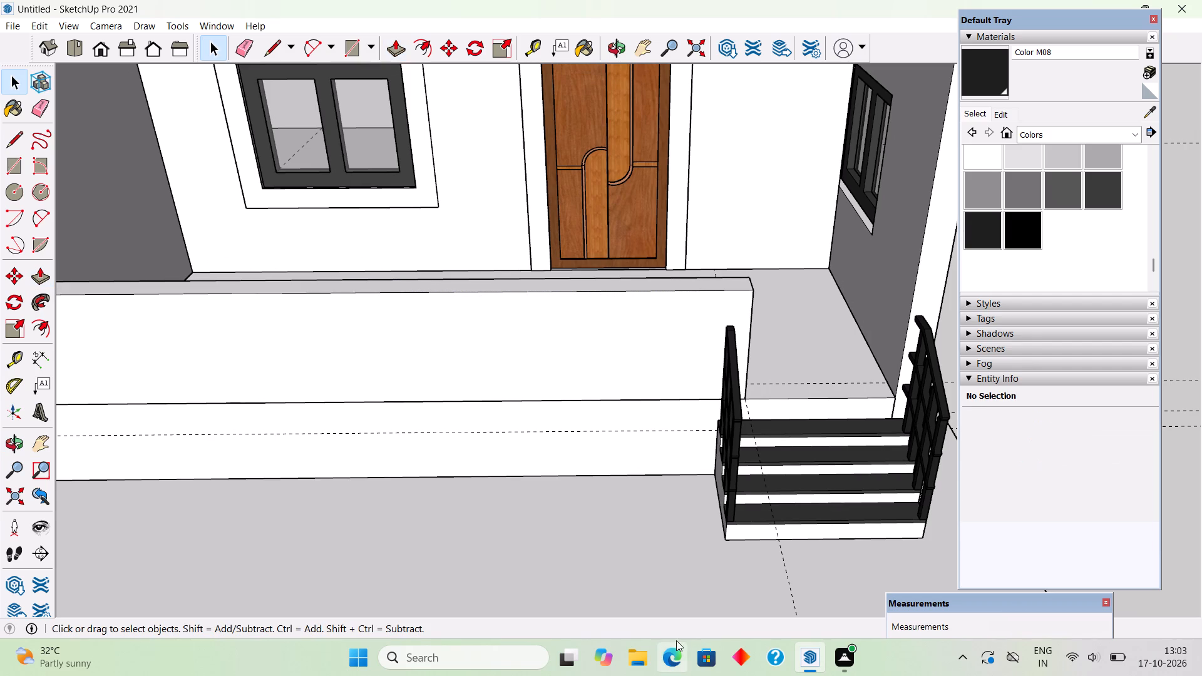
Select the whole low parapet wall along the porch front and make it a group.
scroll(639, 530, "down", 3)
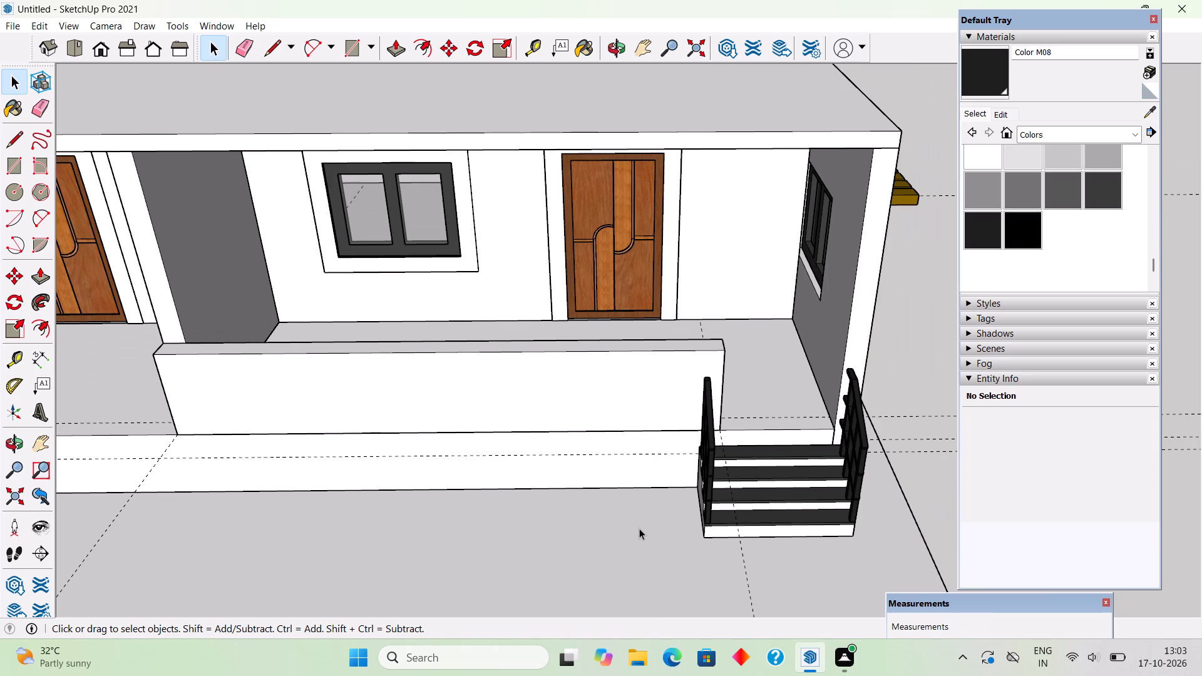
scroll(639, 534, "down", 2)
middle_click_drag(625, 527, 565, 335)
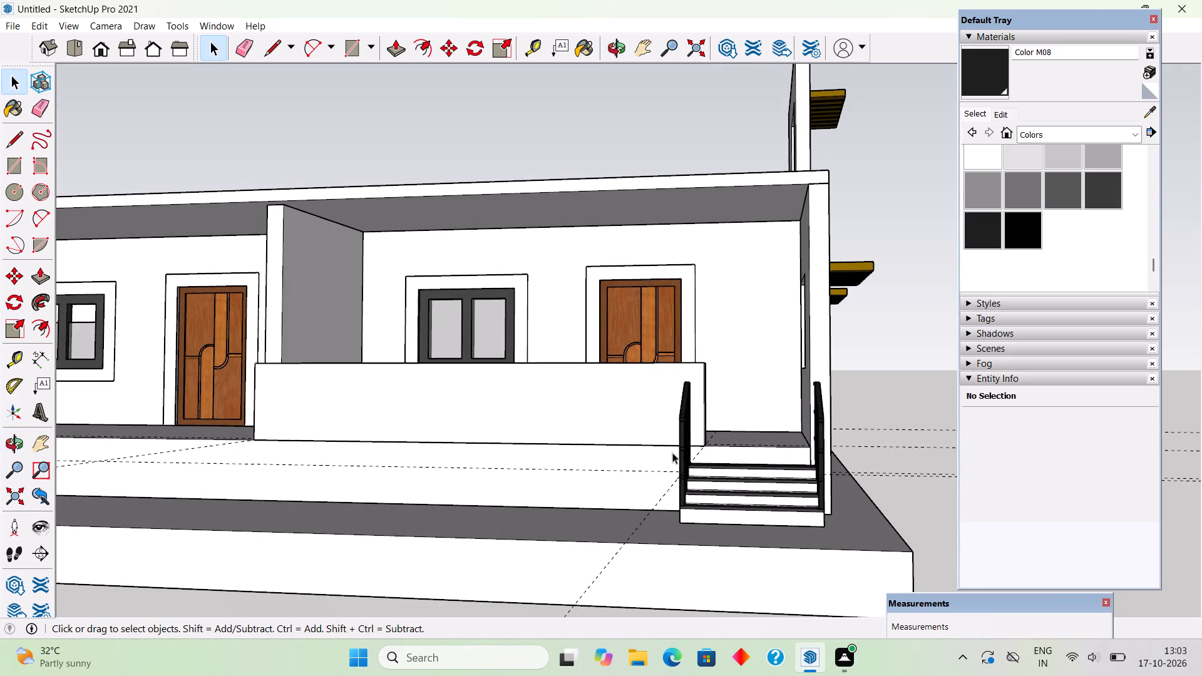
middle_click_drag(673, 454, 798, 508)
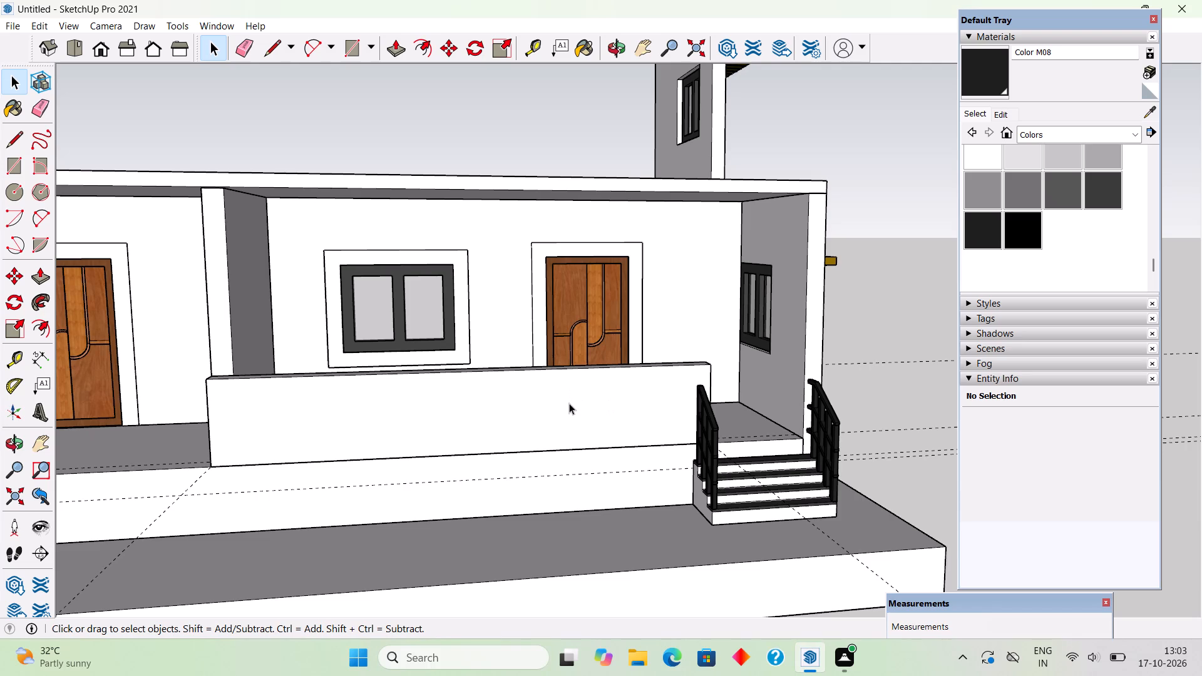
triple_click(569, 403)
right_click(569, 403)
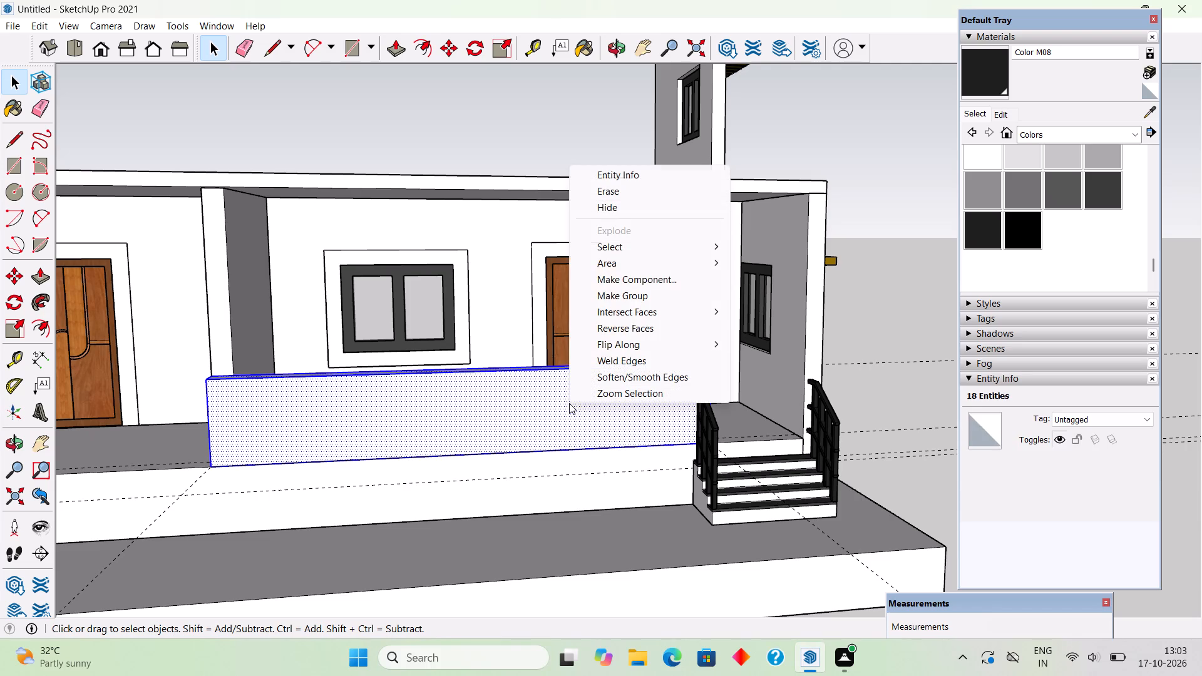
left_click(654, 289)
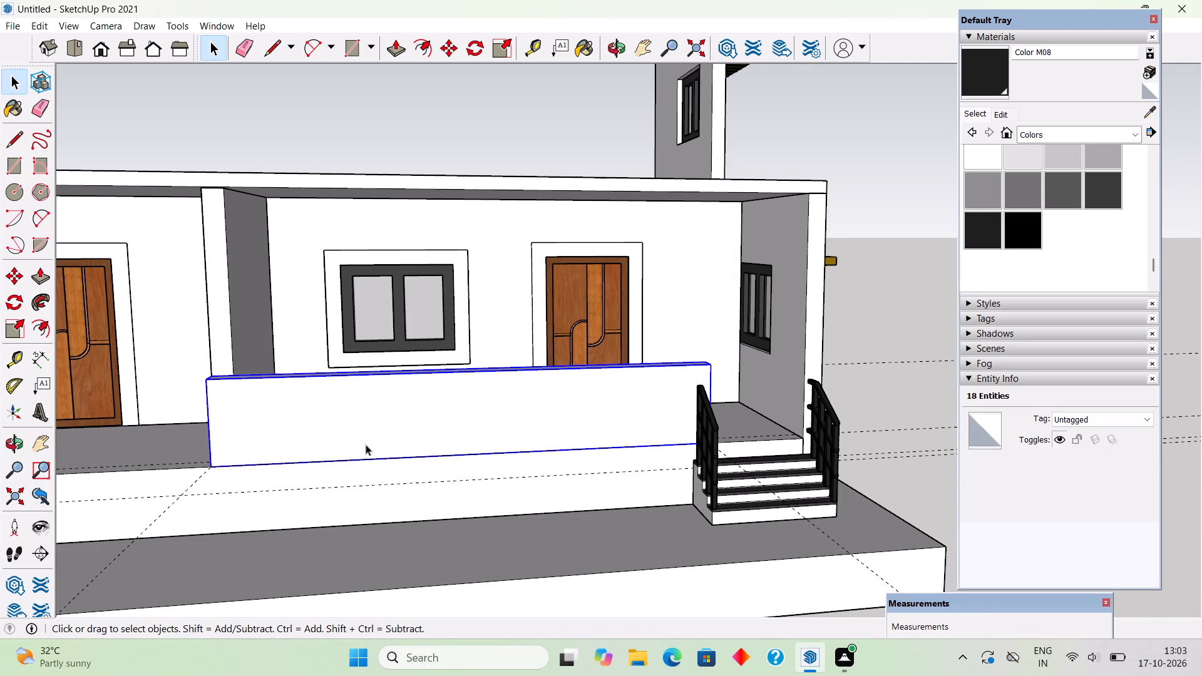
Open the parapet wall group and place a vertical guide on its front face 1' from the partition-side end edge.
scroll(362, 444, "down", 2)
scroll(244, 493, "up", 2)
middle_click_drag(306, 515, 603, 531)
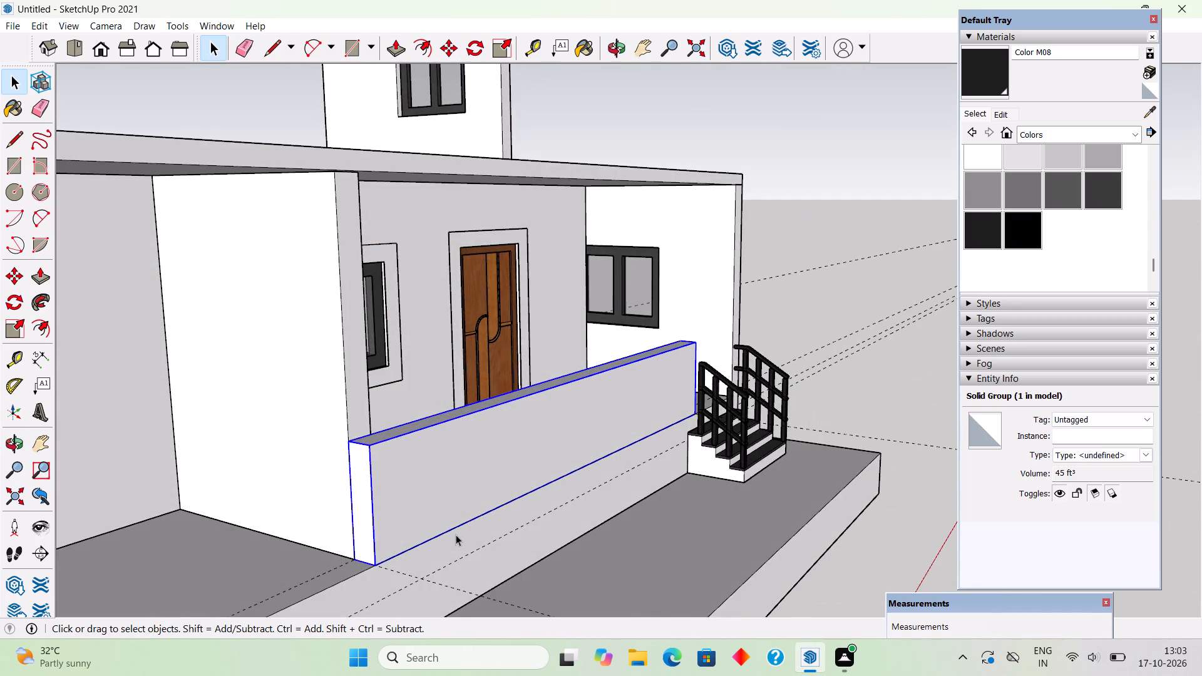
scroll(455, 535, "up", 4)
middle_click_drag(461, 513, 414, 543)
scroll(287, 518, "down", 2)
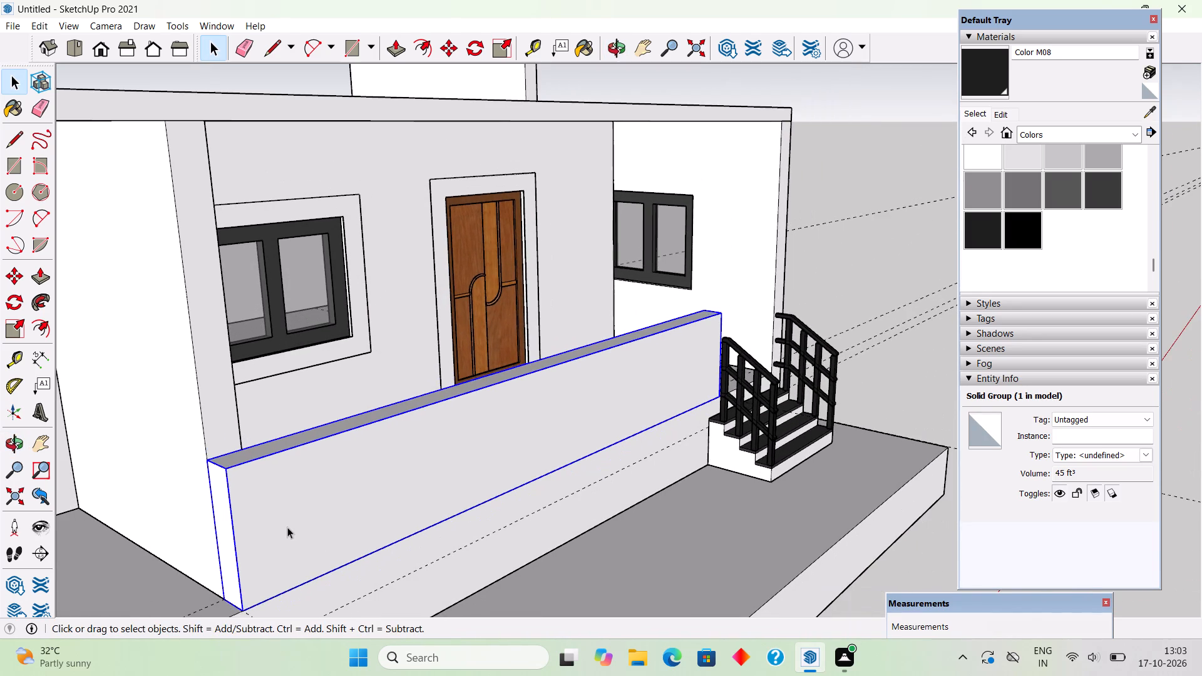
scroll(328, 459, "down", 2)
scroll(322, 580, "up", 2)
triple_click(306, 514)
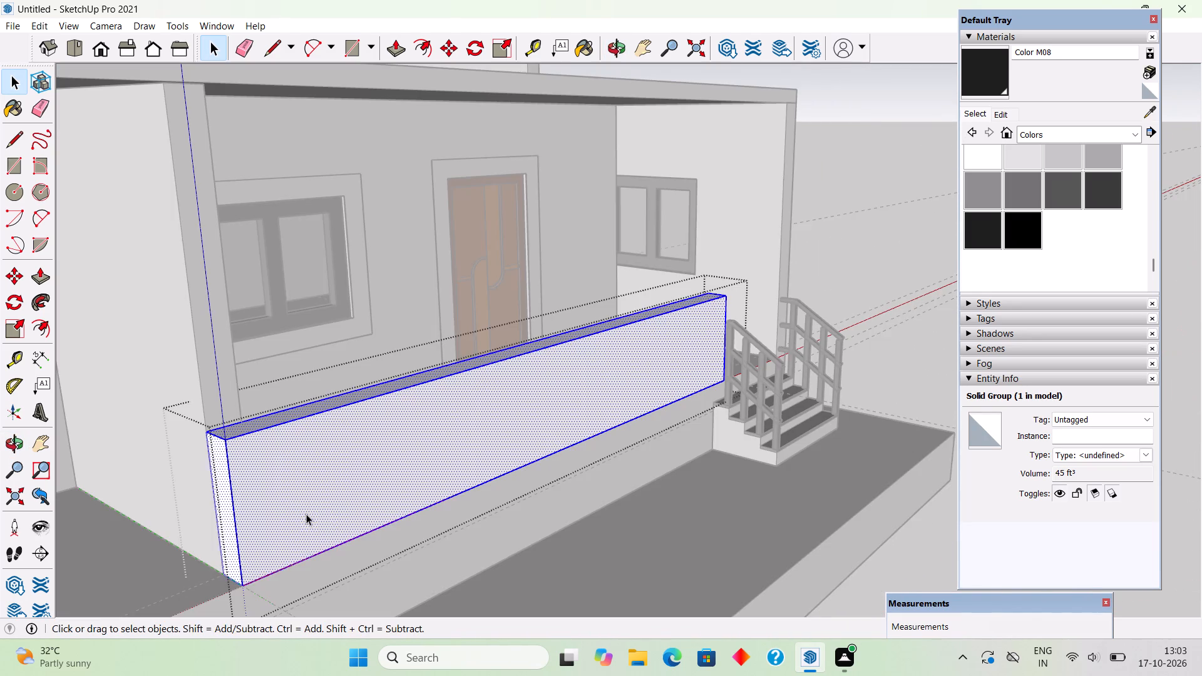
middle_click_drag(419, 552, 346, 564)
key("t")
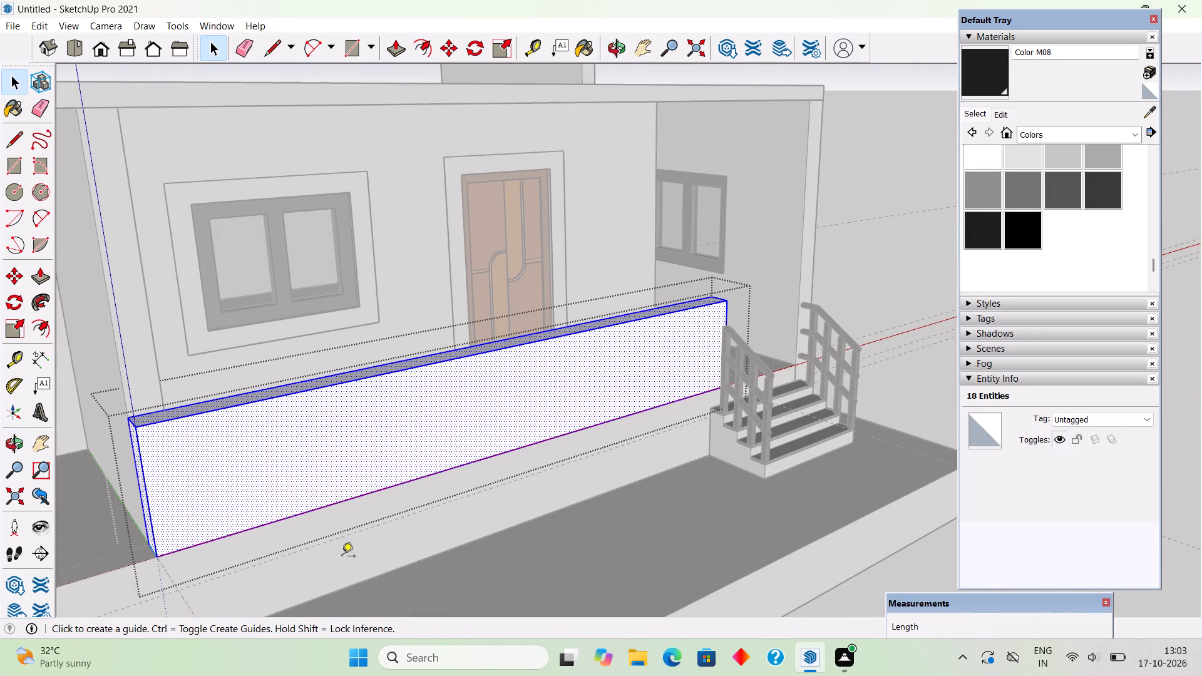
left_click(155, 516)
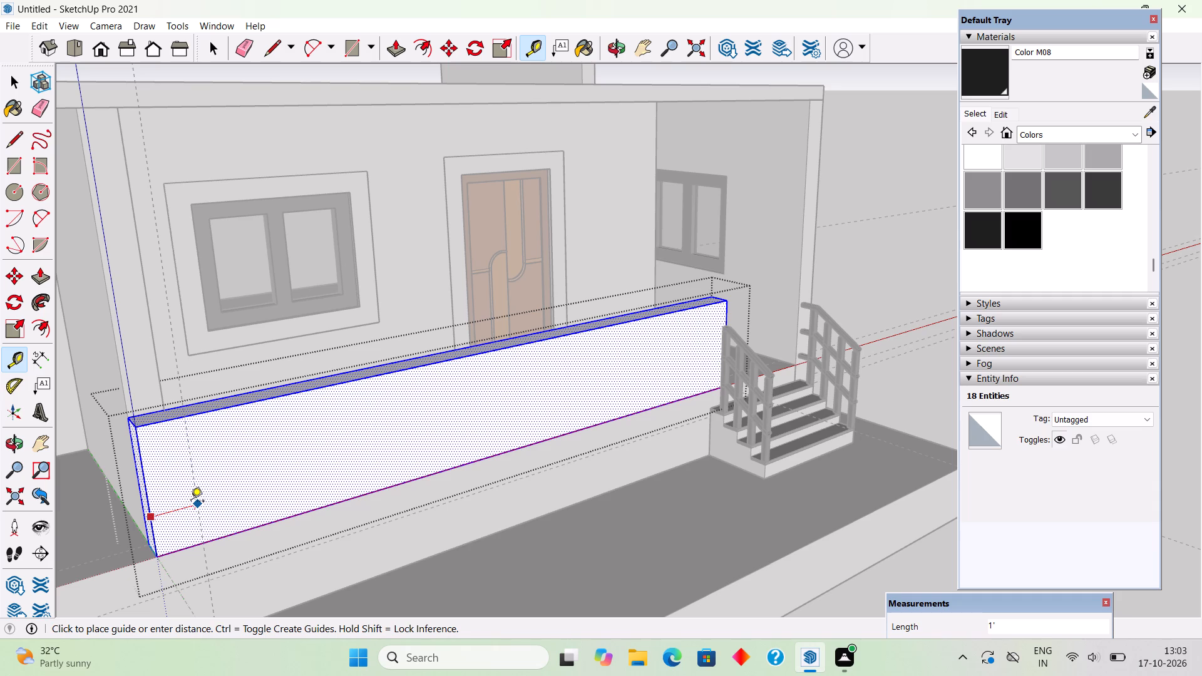
type("1'")
key("Return")
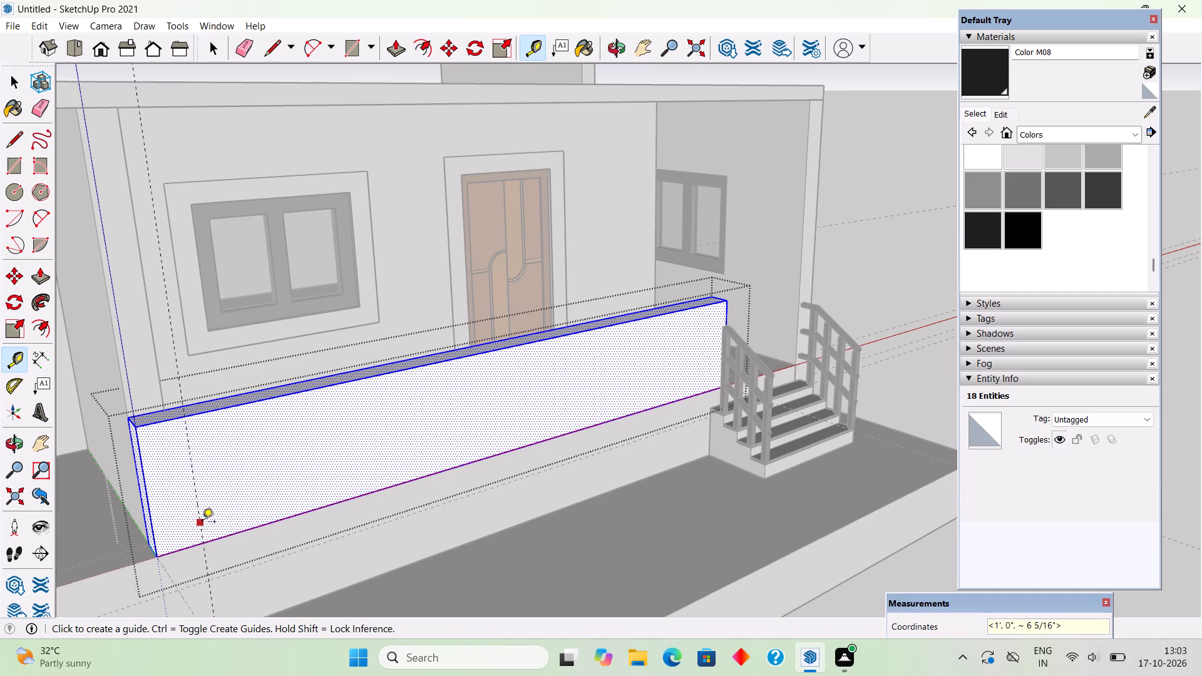
Place a second vertical guide on the parapet's front face, 1" beyond the first toward the stairs.
left_click(202, 523)
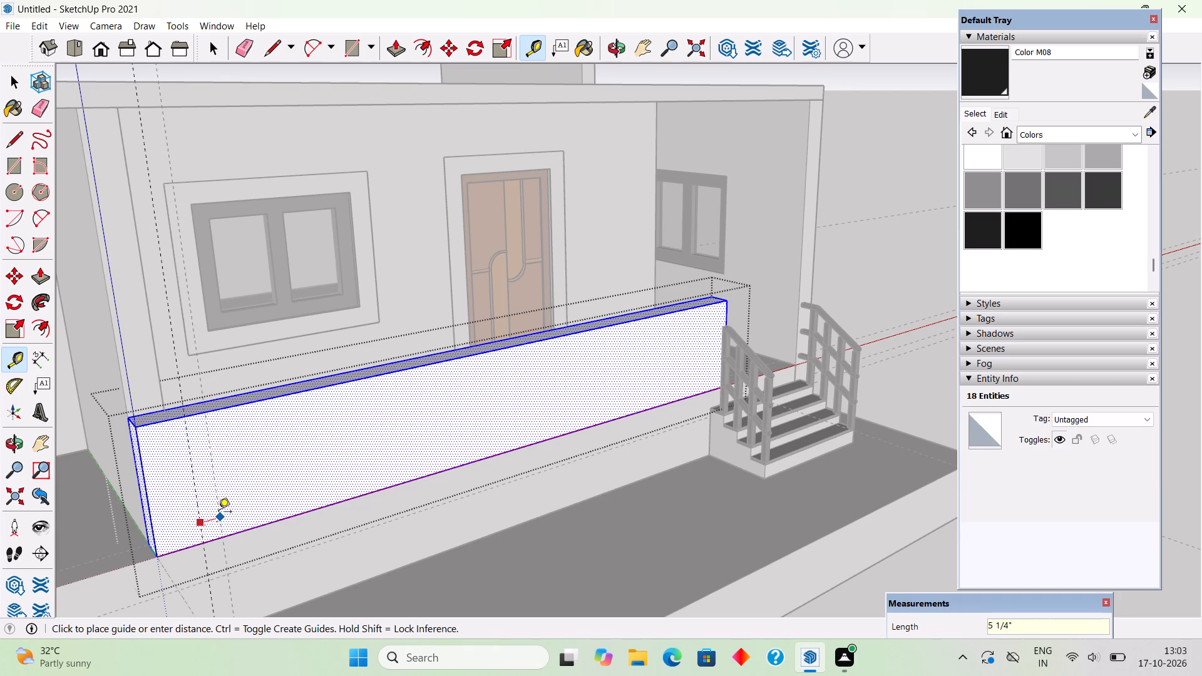
type("1\"")
key("Return")
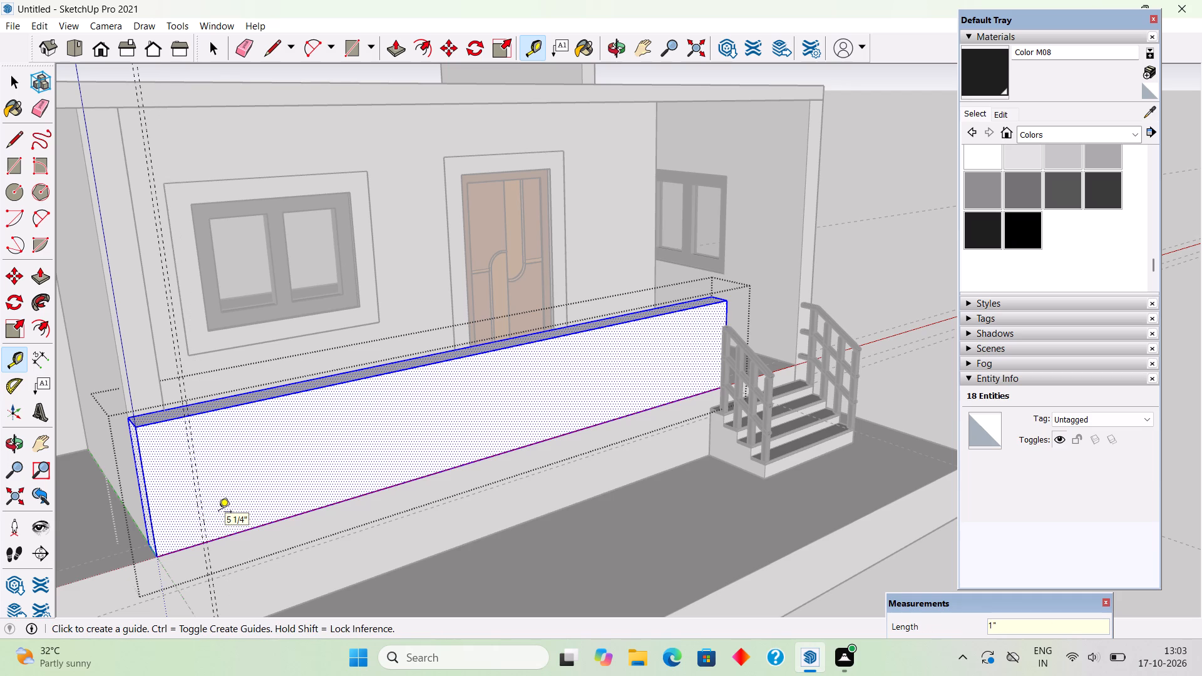
Copy the pair of vertical guides along the parapet face toward the stairs at 1'1" spacing, making 12 copies.
scroll(565, 414, "down", 5)
middle_click_drag(630, 466, 401, 456)
scroll(292, 422, "up", 5)
scroll(511, 431, "up", 1)
middle_click_drag(879, 509, 966, 500)
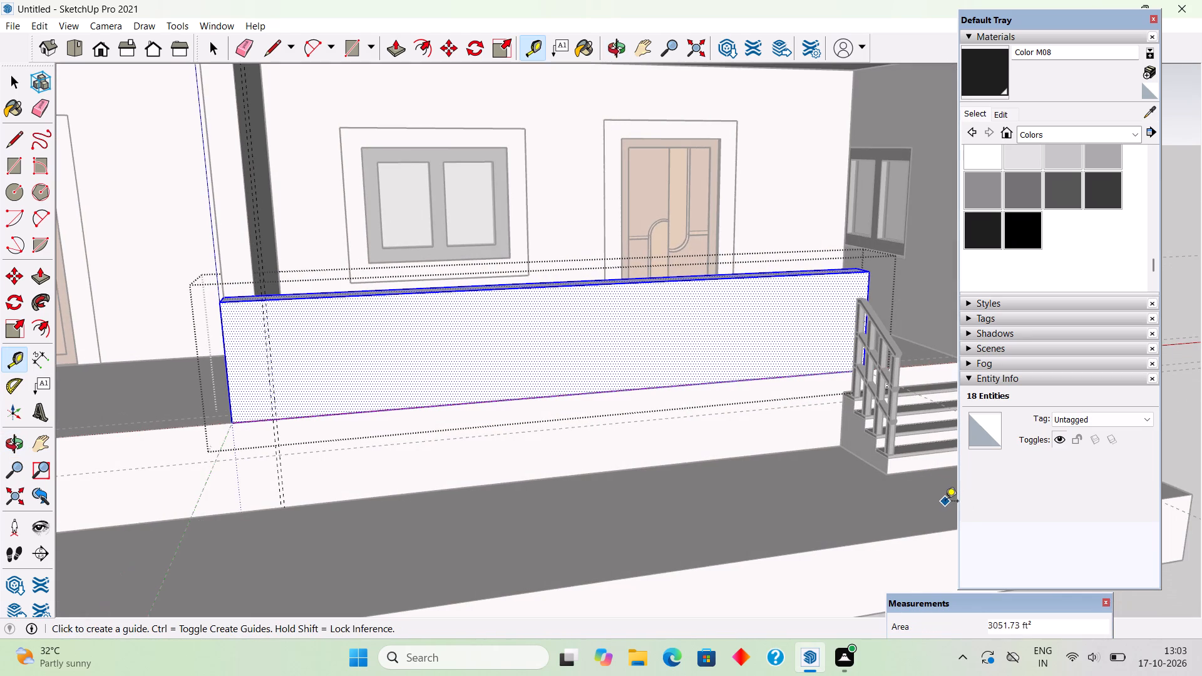
key("space")
scroll(286, 354, "up", 7)
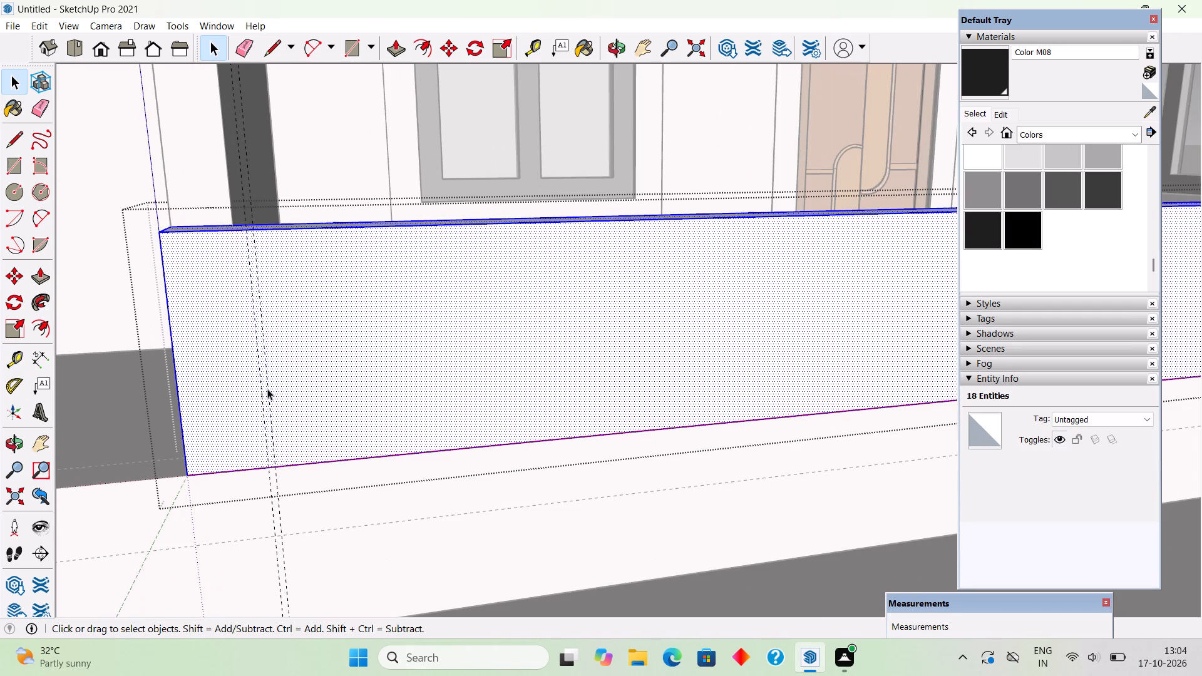
left_click(270, 422)
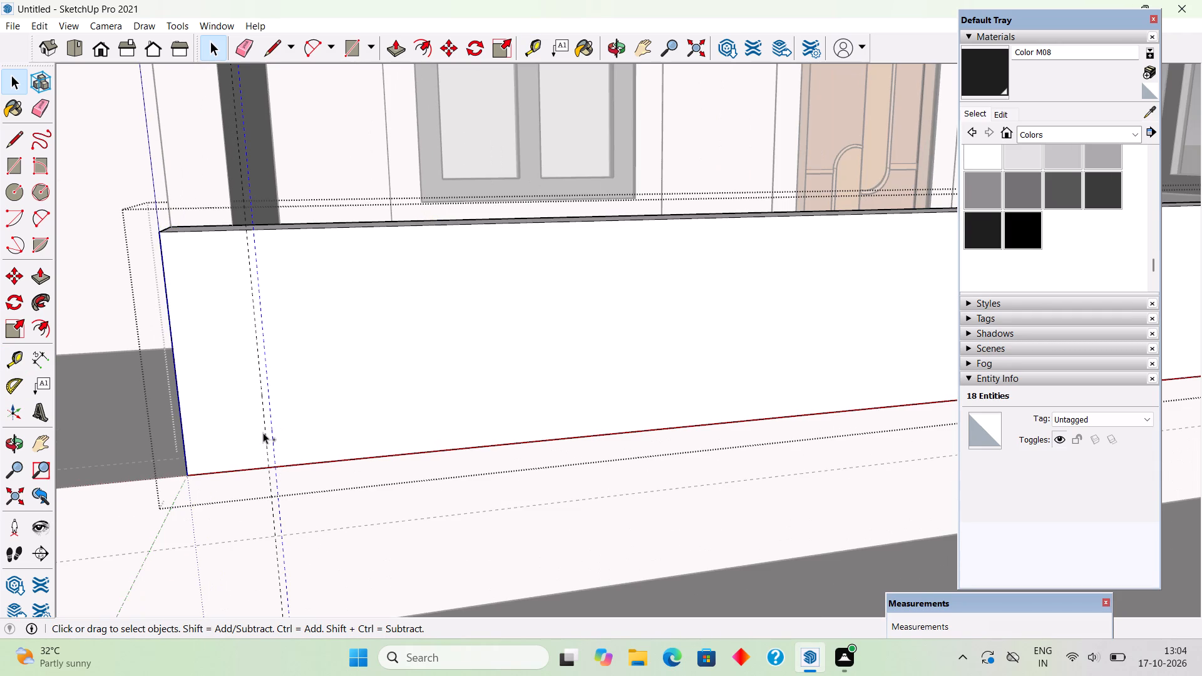
left_click(267, 453, "ctrl")
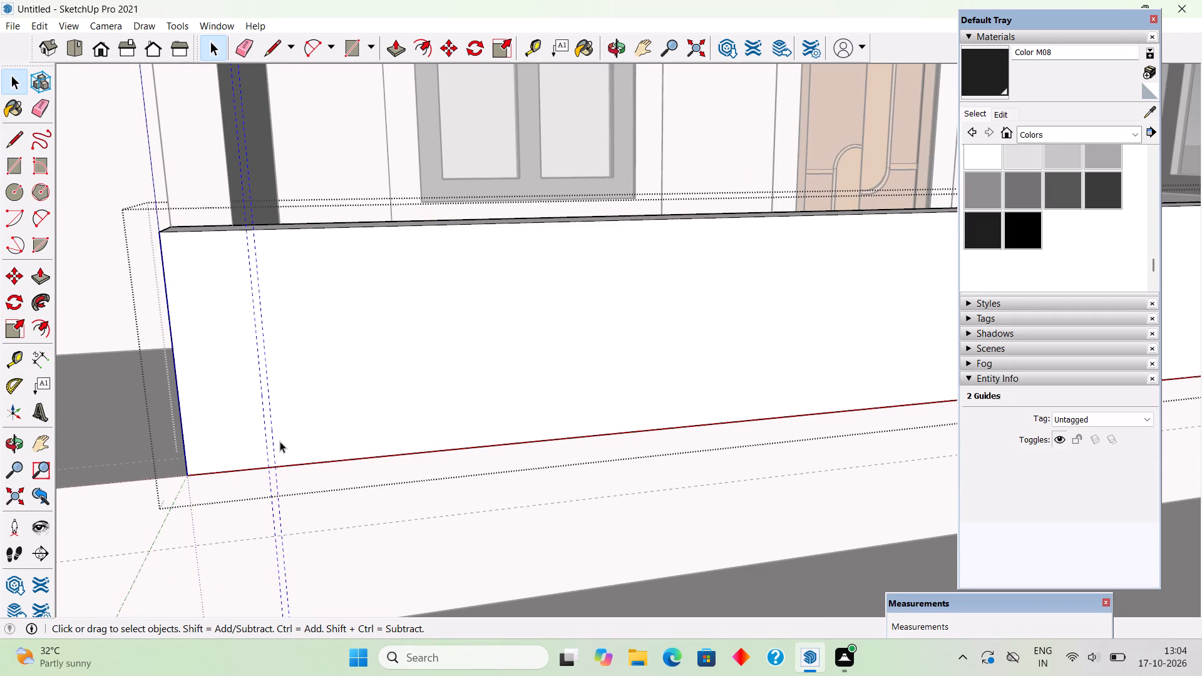
key("m")
left_click(270, 437)
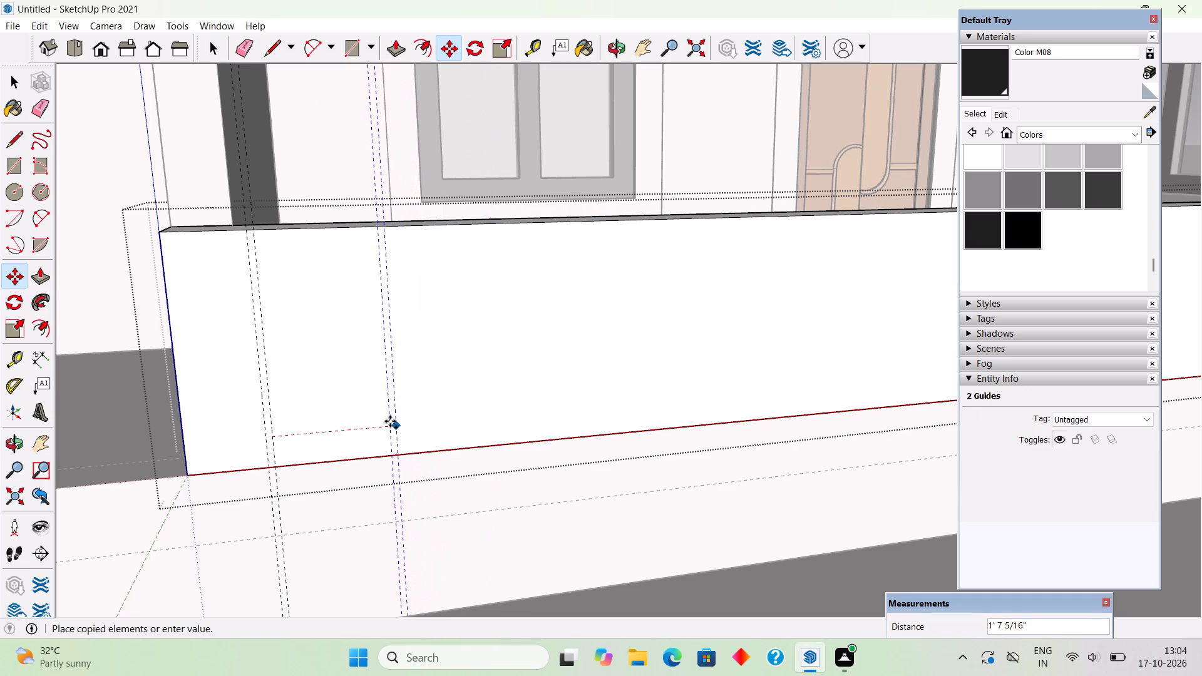
type("1'1\"")
key("Return")
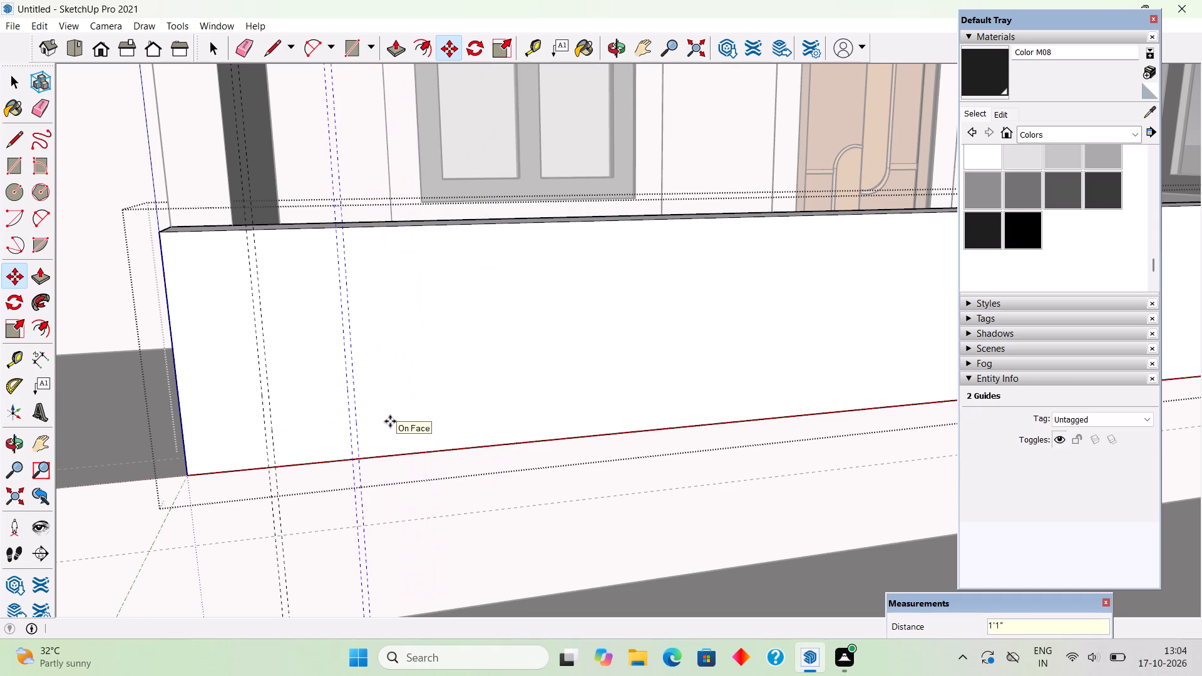
key("x")
type("12")
key("Return")
scroll(389, 421, "down", 11)
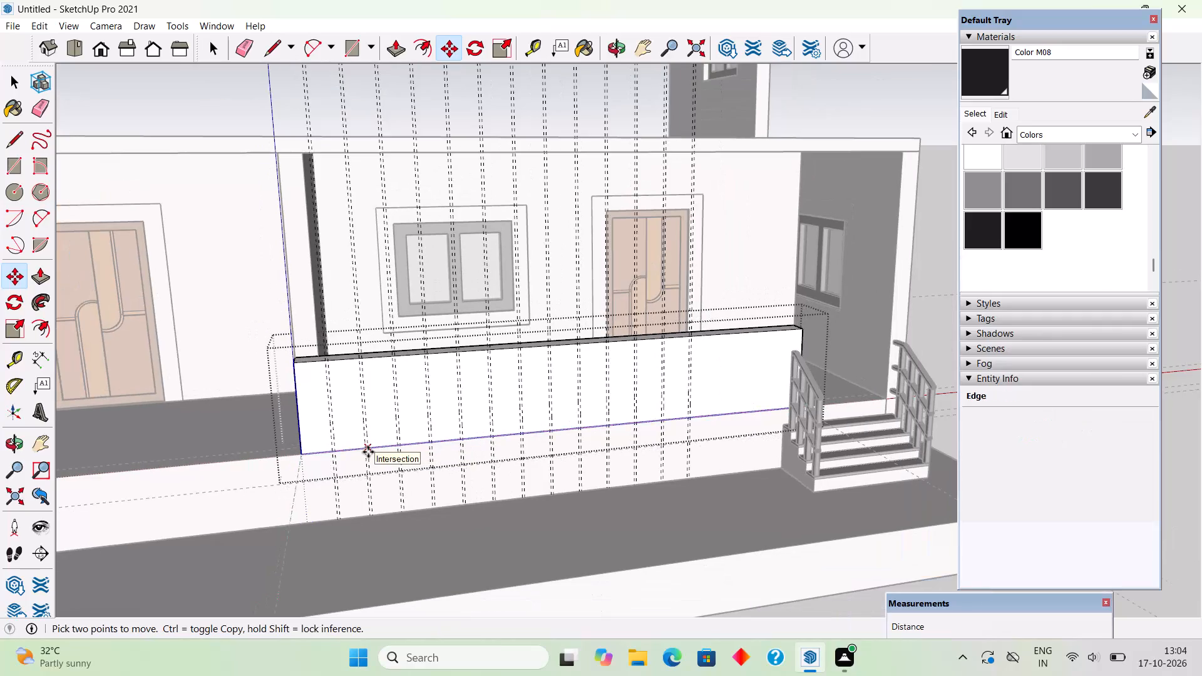
key("space")
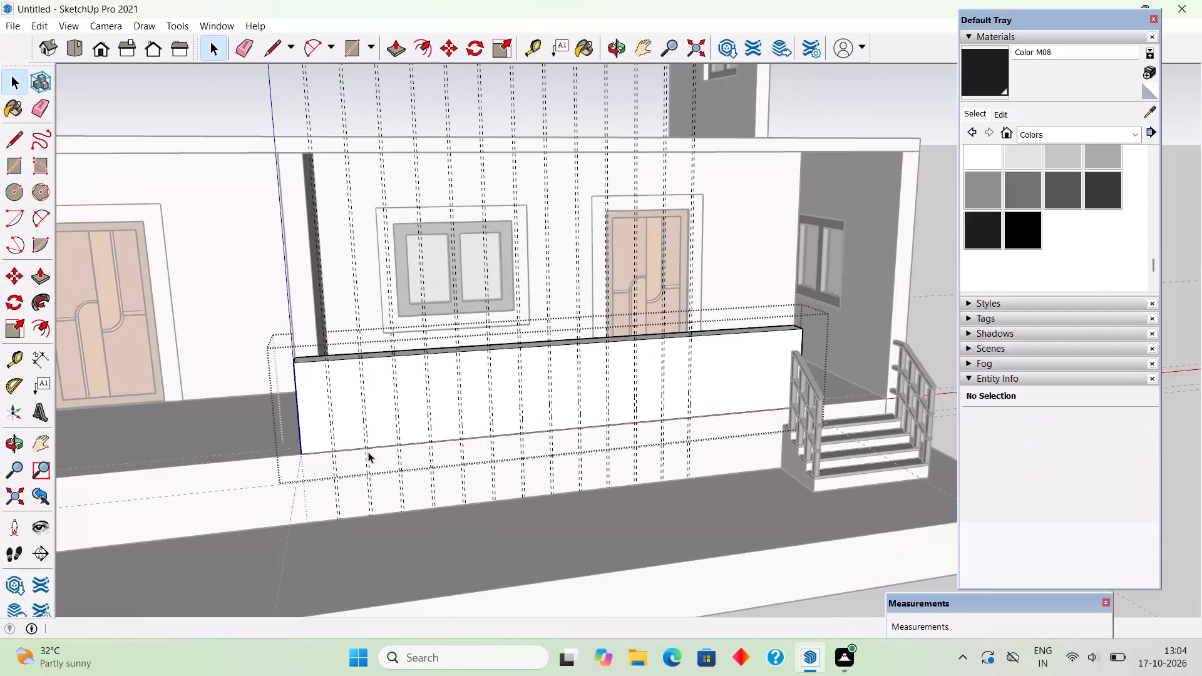
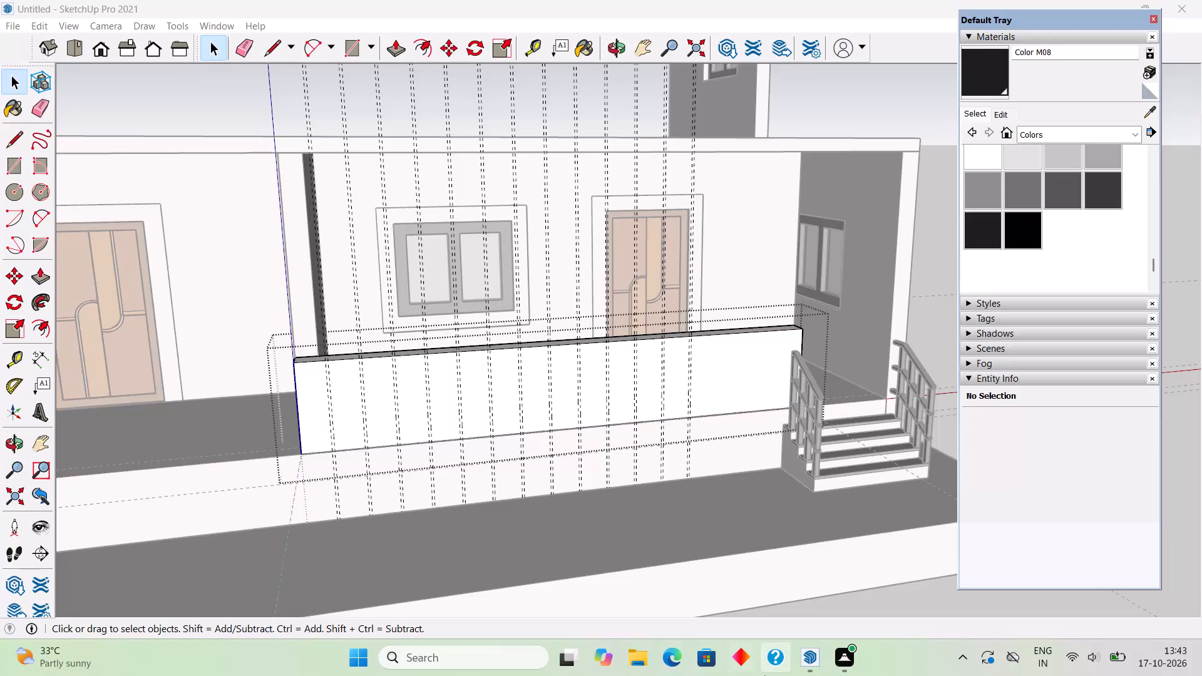
Switch back to the SketchUp window with the house model.
left_click(819, 658)
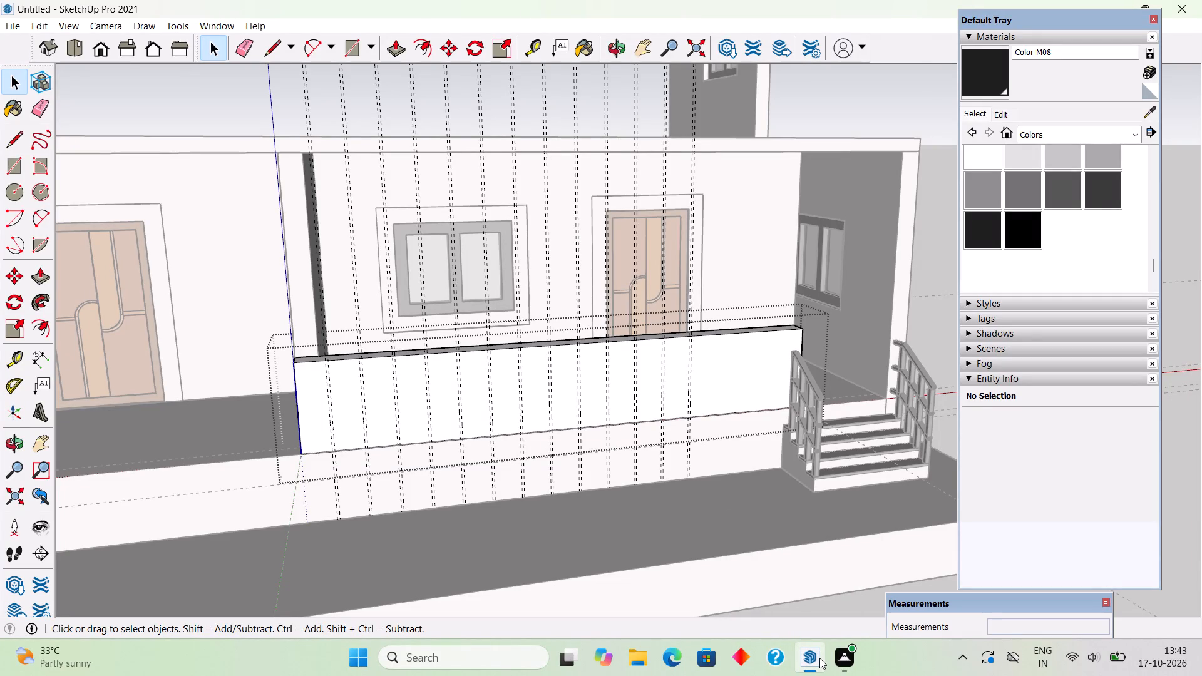
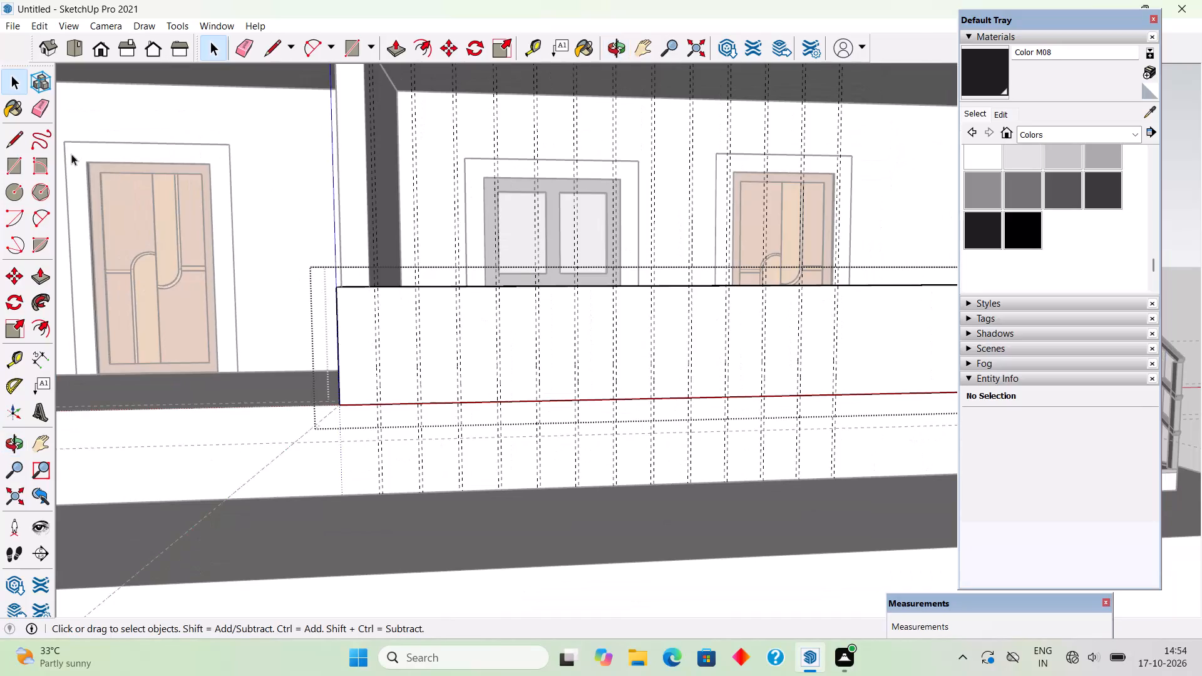
Copy the last vertical guide pair on the parapet face toward the stairs at 1'1" spacing, making three copies.
scroll(69, 154, "down", 6)
scroll(687, 225, "up", 3)
middle_click_drag(511, 289, 535, 321)
scroll(535, 321, "down", 4)
scroll(436, 205, "down", 3)
scroll(391, 177, "up", 7)
scroll(571, 328, "up", 9)
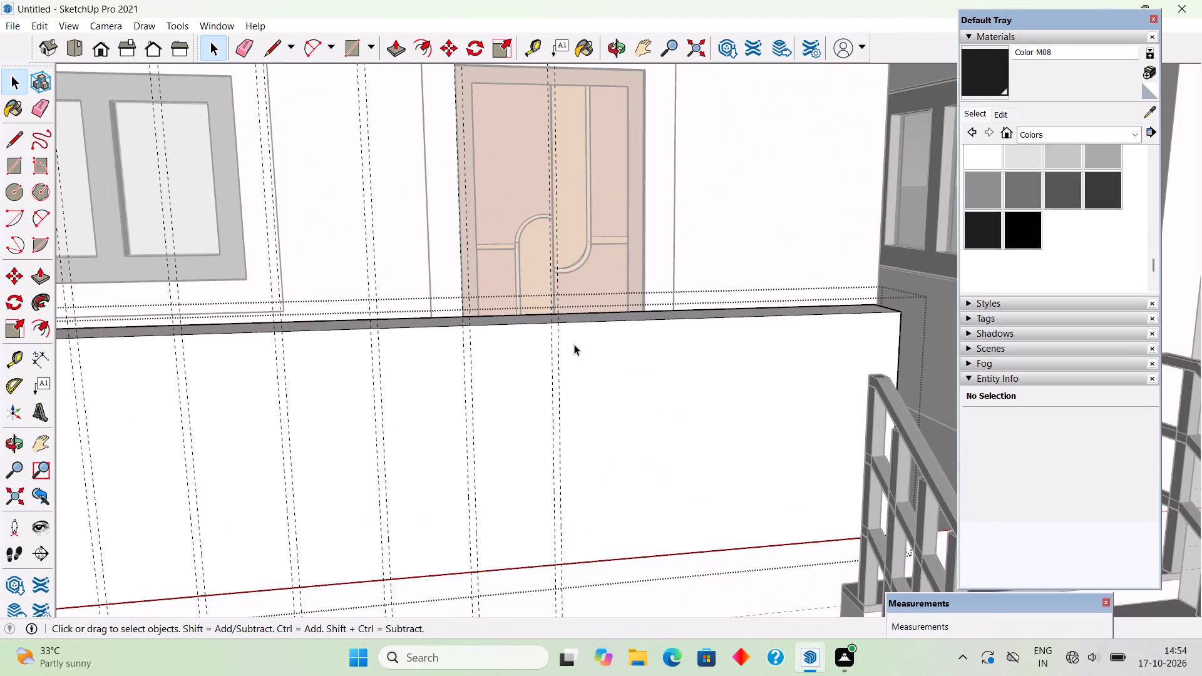
scroll(547, 391, "up", 4, "shift")
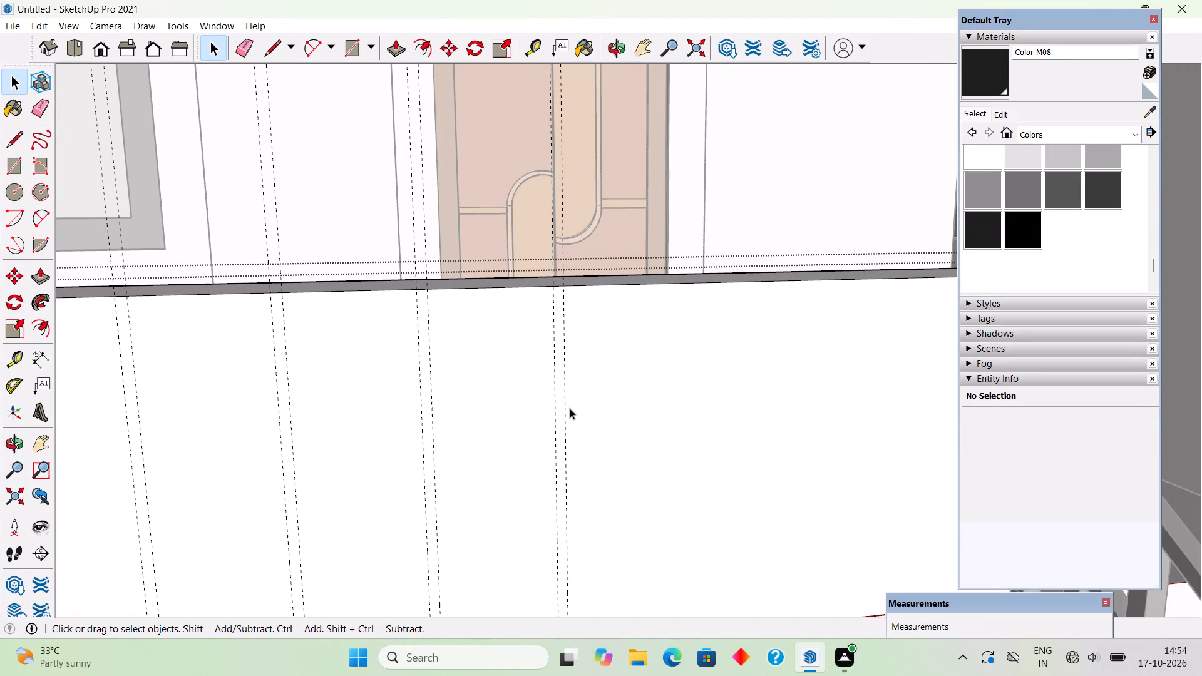
left_click(567, 437)
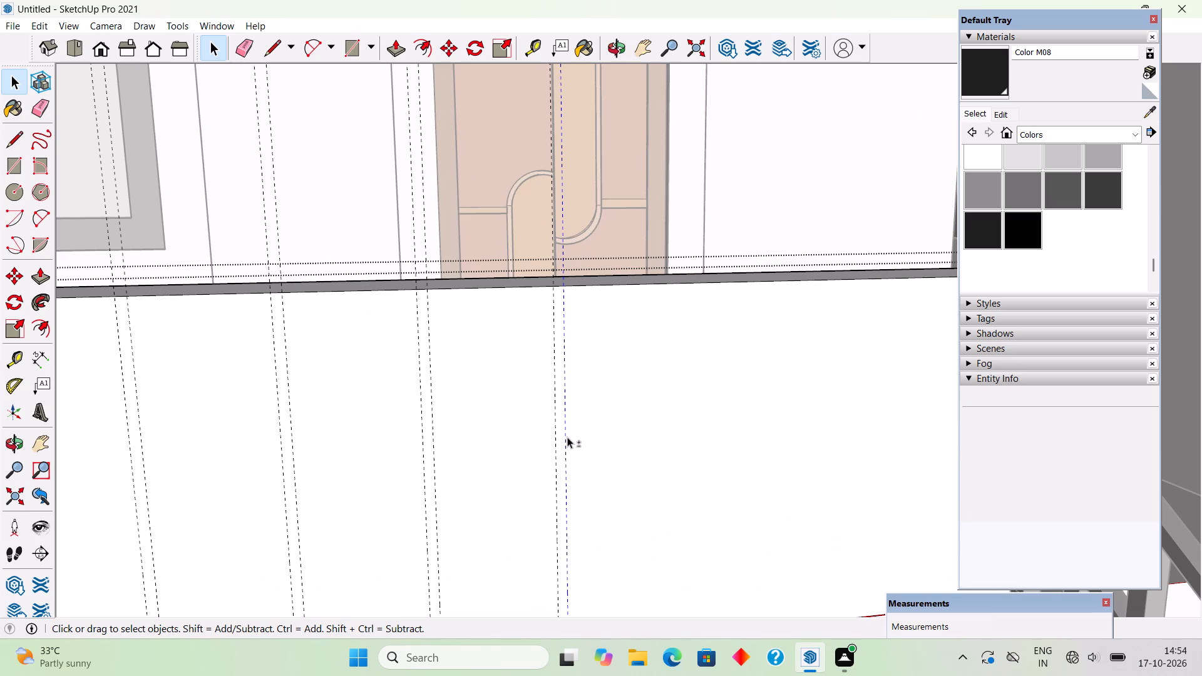
left_click(557, 440, "shift")
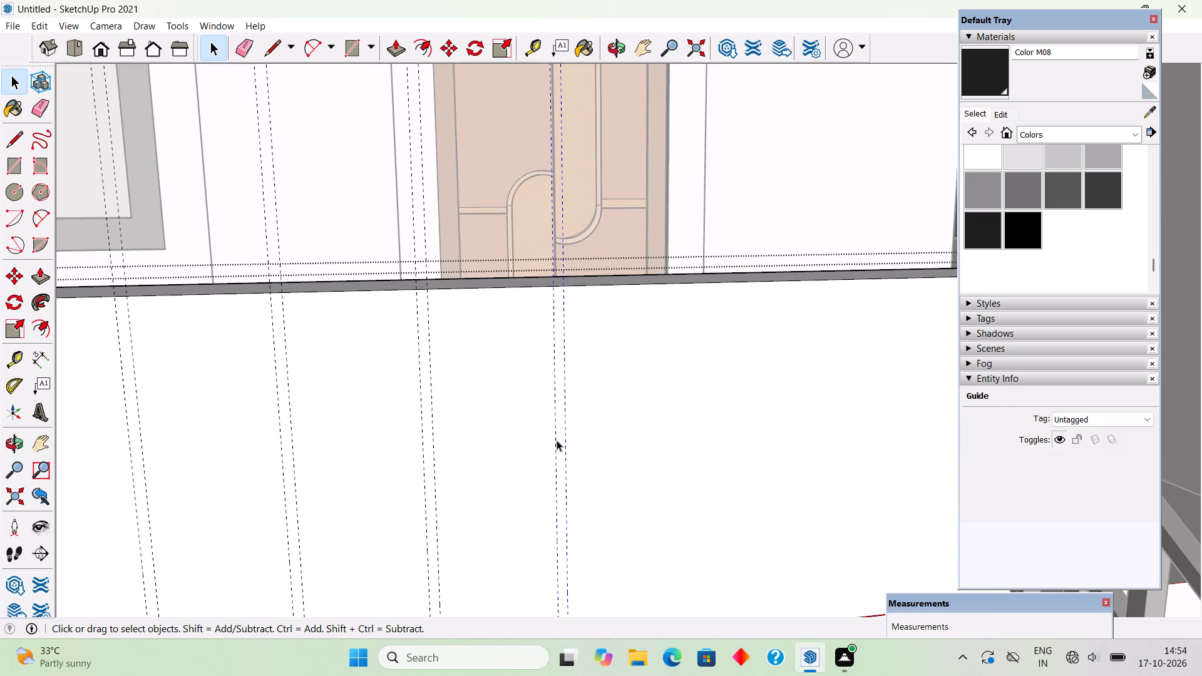
key("m")
left_click(557, 440)
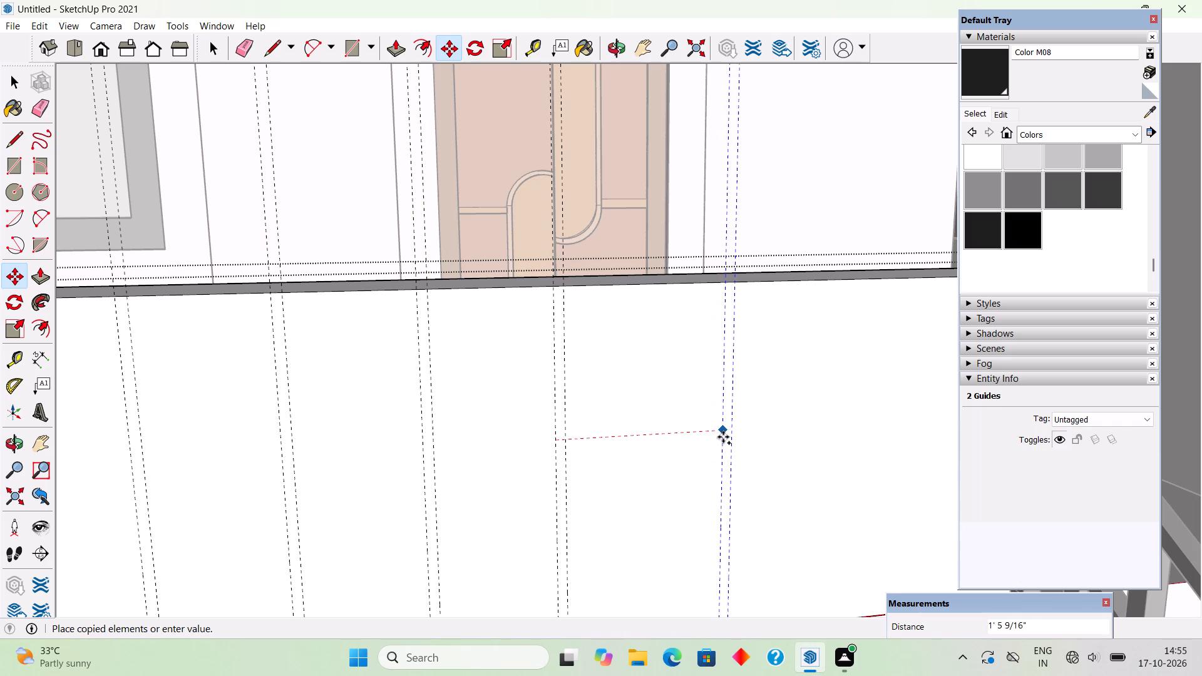
type("1'1'")
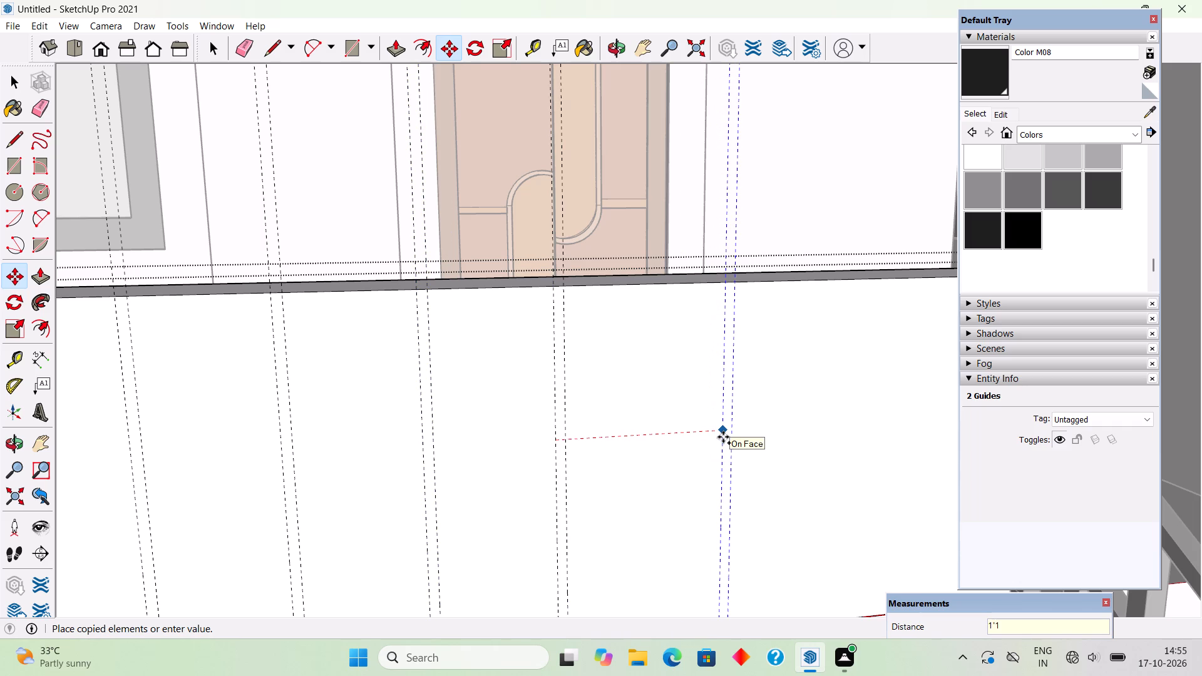
key("BackSpace")
key("shift+quotedbl")
key("Return")
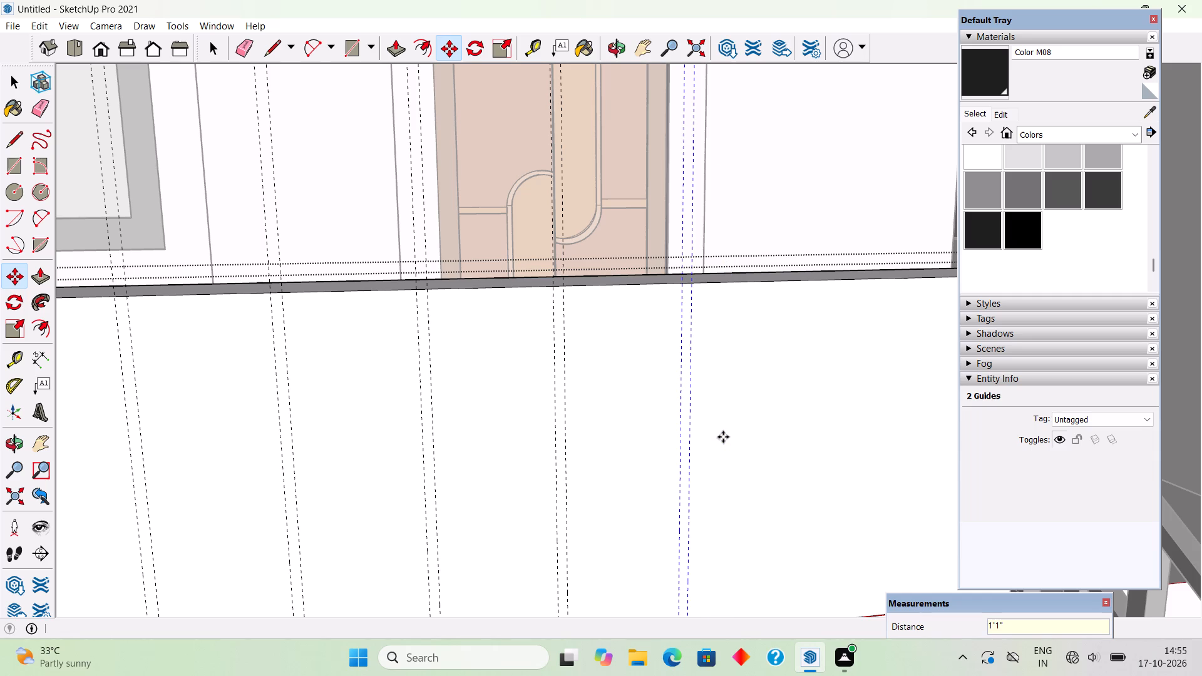
type("x3")
key("Return")
Copy the guide pair nearest the stairs another 1'1" toward the stair end of the parapet.
scroll(723, 437, "down", 8)
scroll(654, 437, "down", 2)
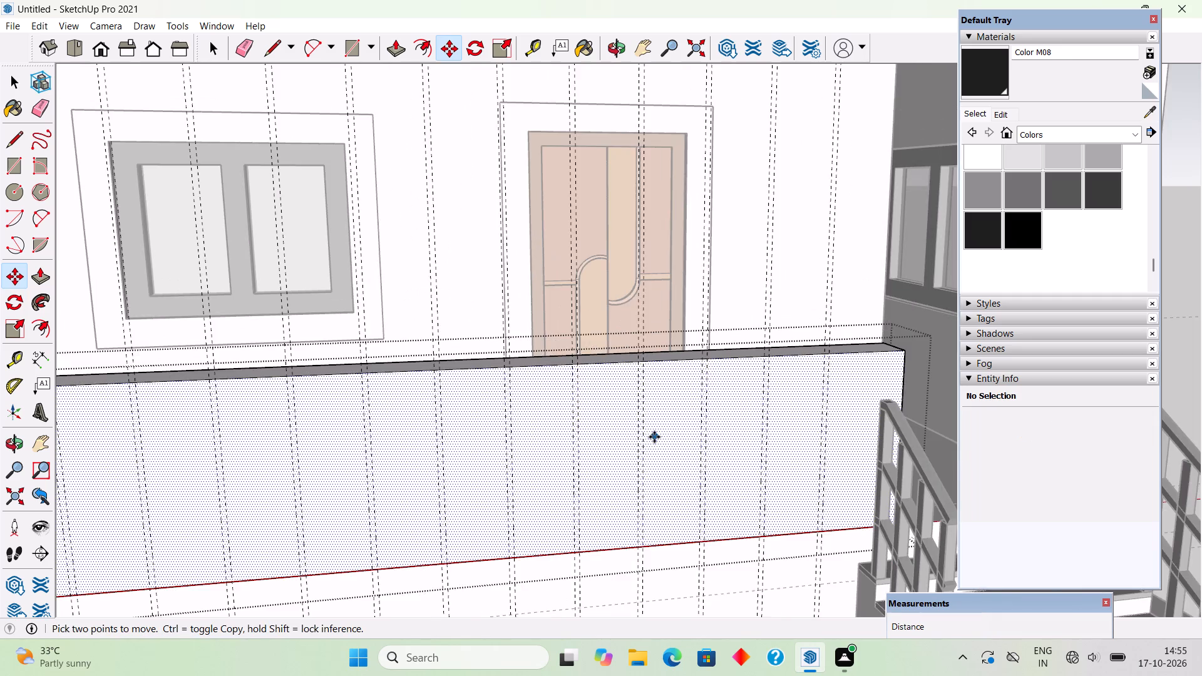
scroll(667, 439, "down", 5)
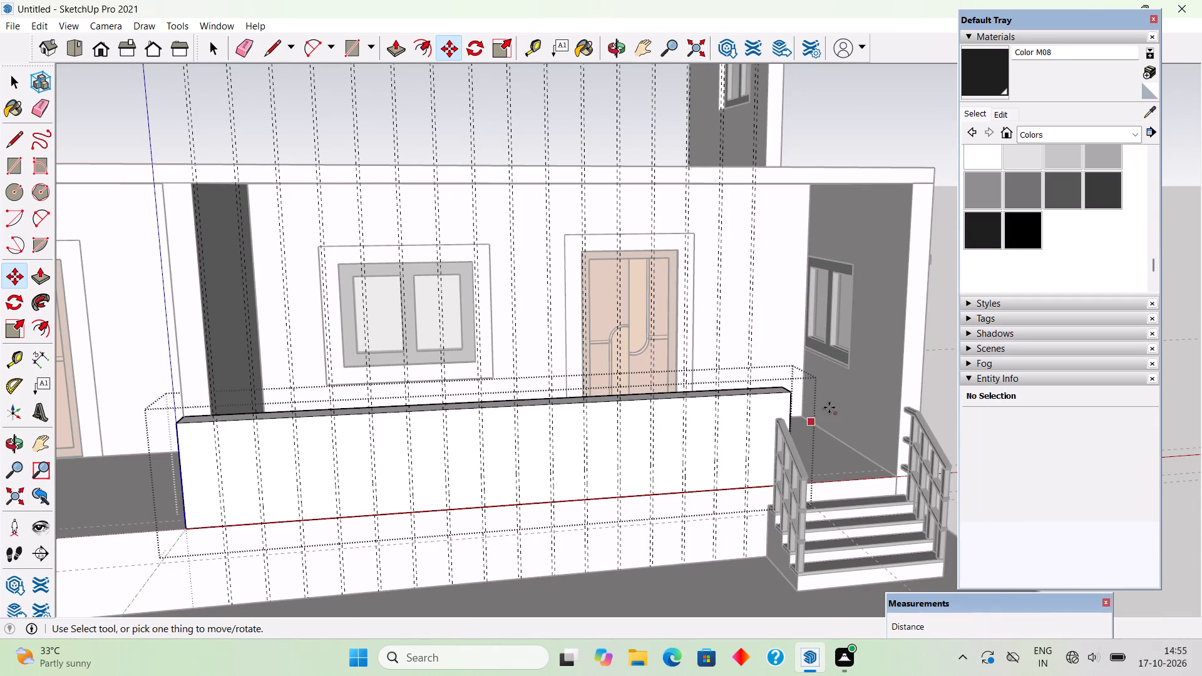
scroll(837, 403, "up", 5)
scroll(789, 439, "up", 6)
scroll(788, 440, "down", 2)
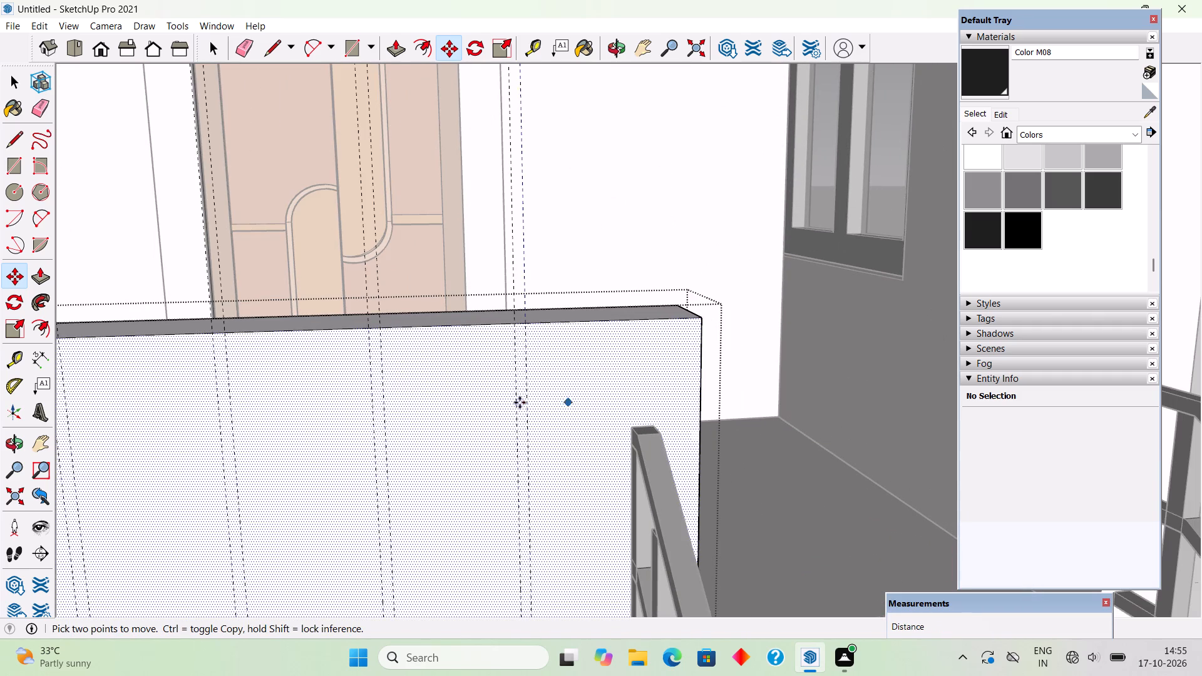
key("space")
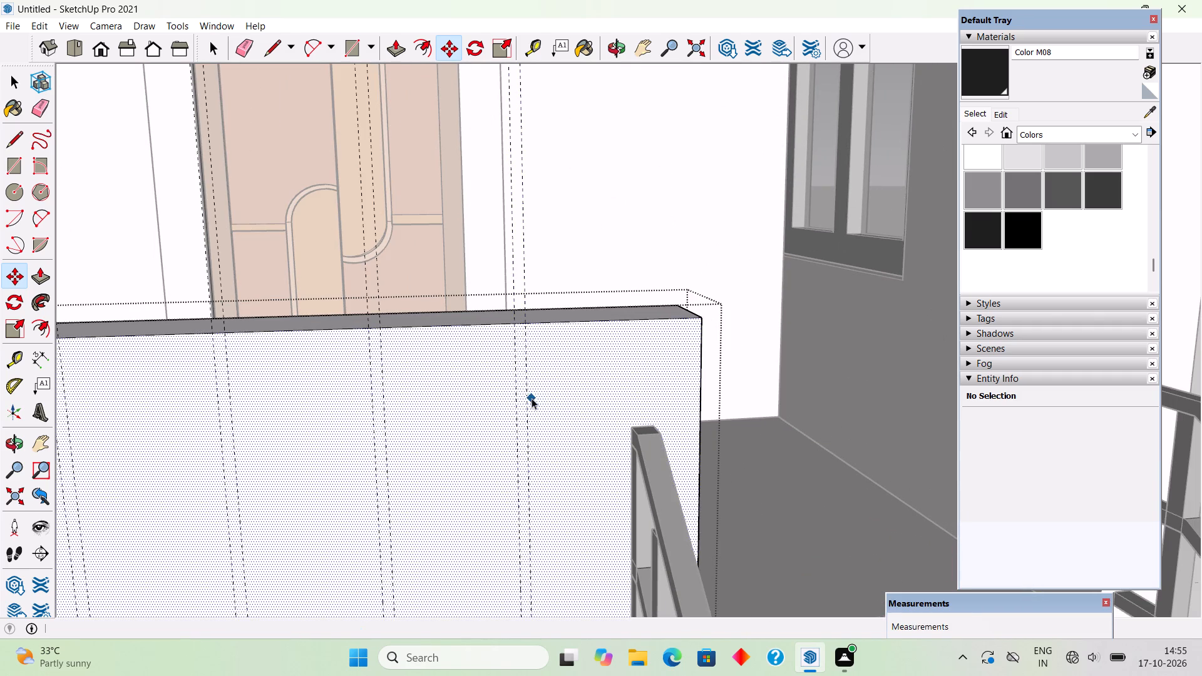
left_click(528, 399)
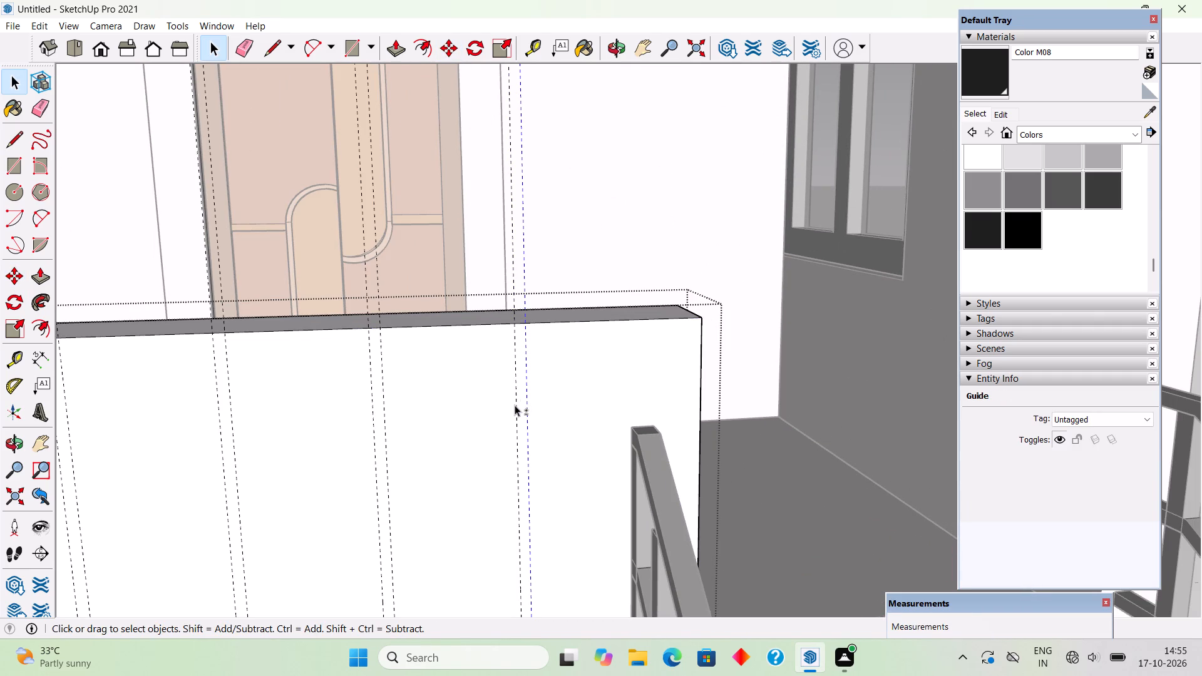
left_click(515, 405, "shift")
key("m")
left_click(515, 405)
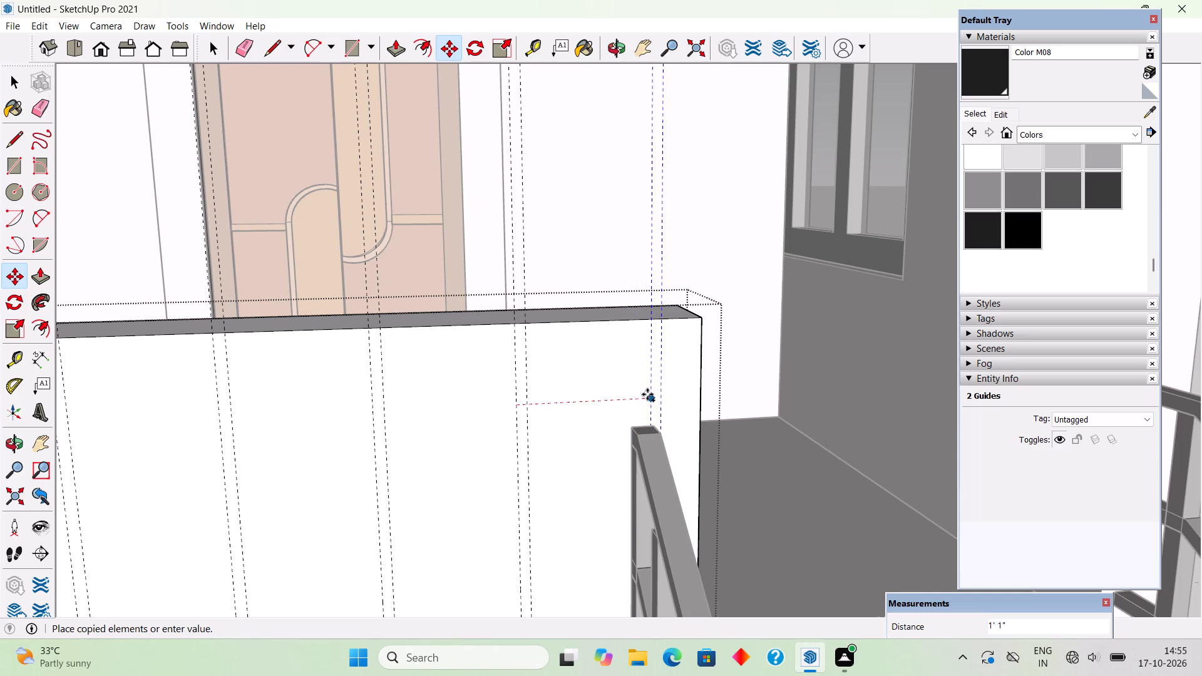
type("1'1\"")
key("Return")
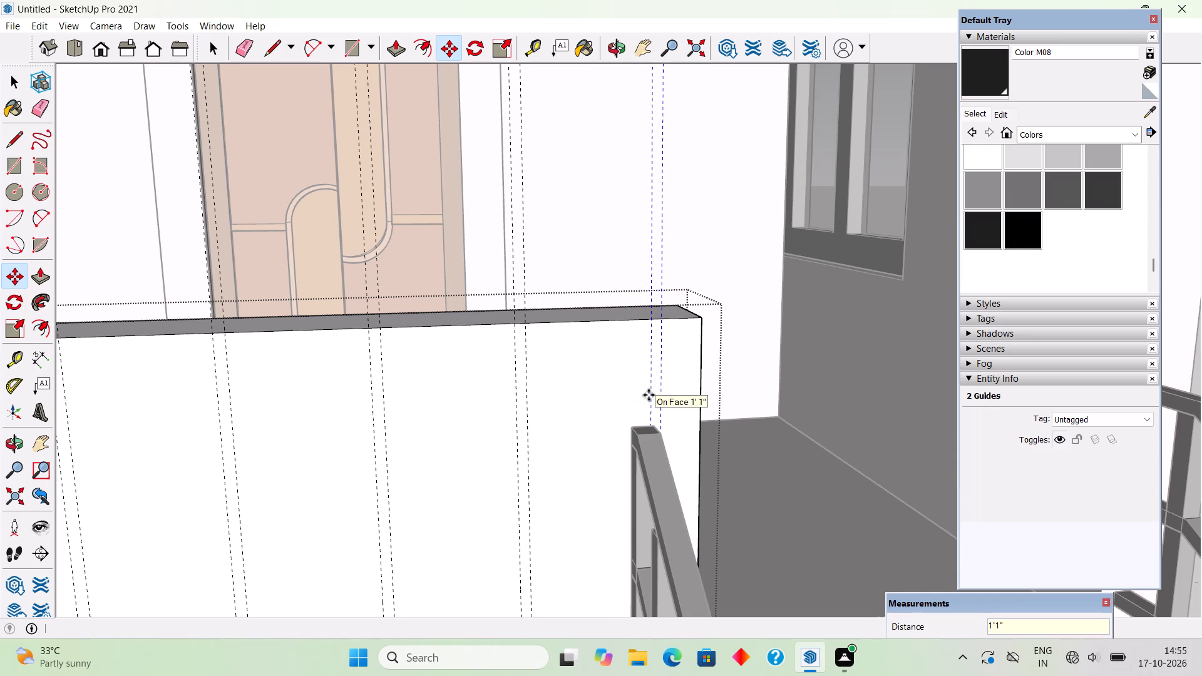
key("space")
Draw full-height rectangles 1" wide between the first four guide pairs, starting at the parapet end away from the stairs.
scroll(649, 395, "down", 9)
scroll(649, 402, "up", 1)
scroll(649, 402, "down", 4)
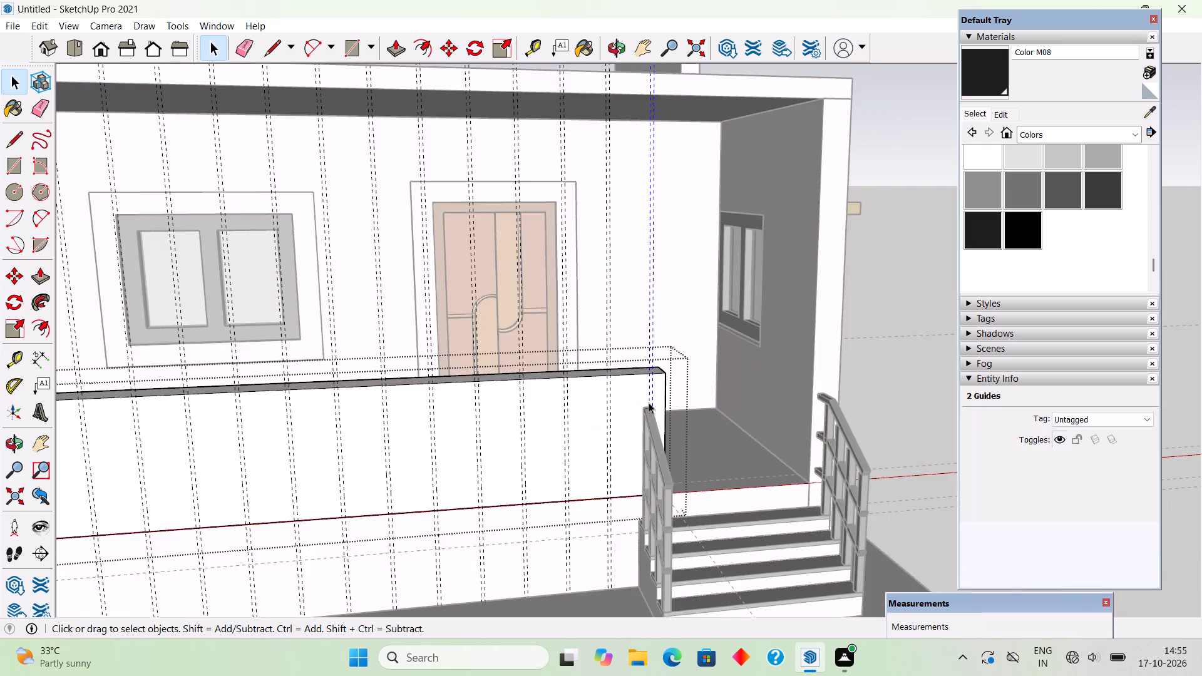
scroll(649, 402, "down", 5)
scroll(206, 504, "up", 12)
triple_click(366, 330)
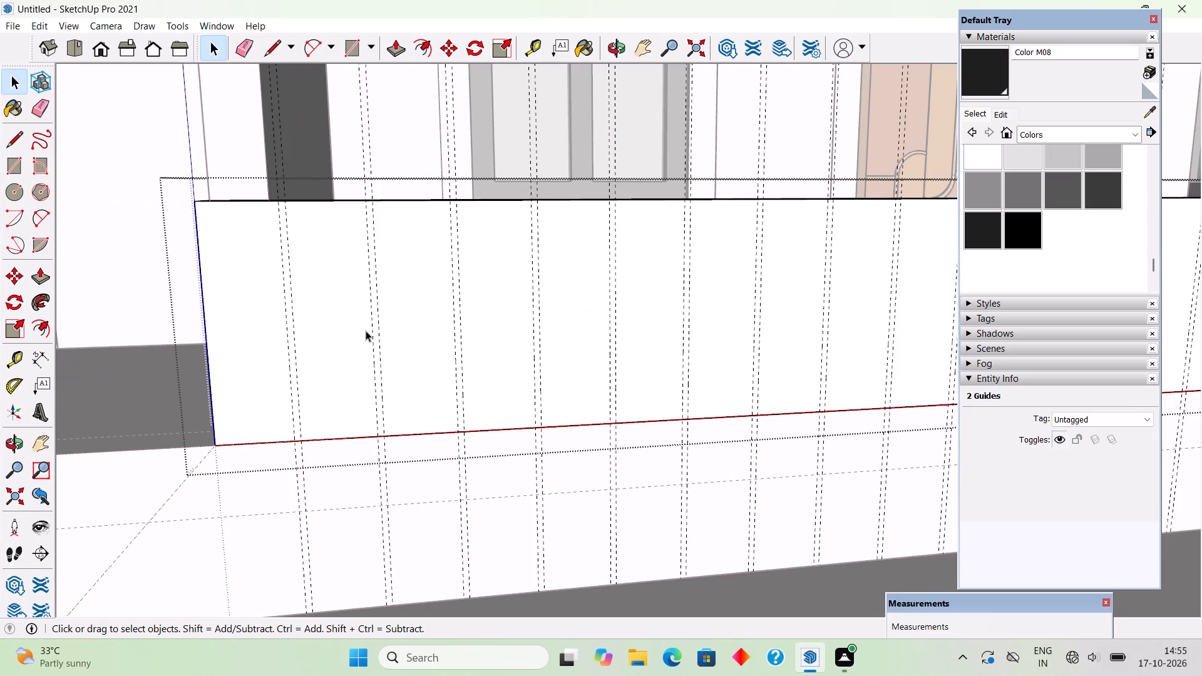
scroll(262, 403, "up", 6)
scroll(329, 443, "down", 5)
middle_click_drag(359, 322, 375, 367)
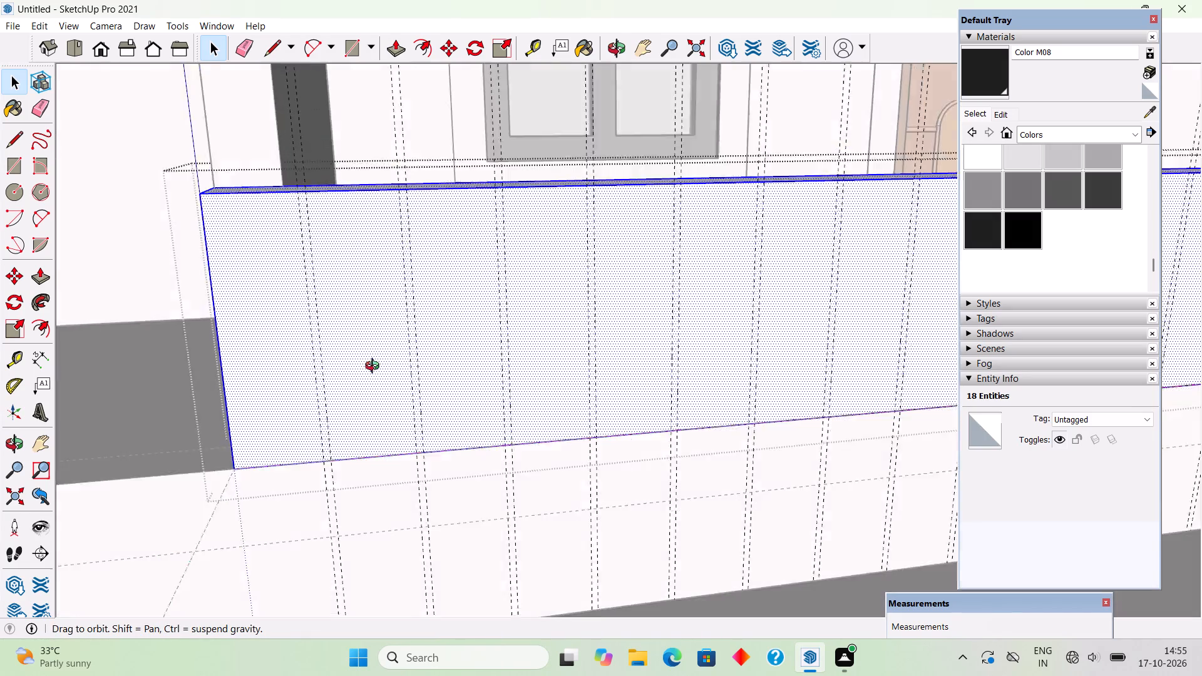
middle_click_drag(375, 367, 426, 488)
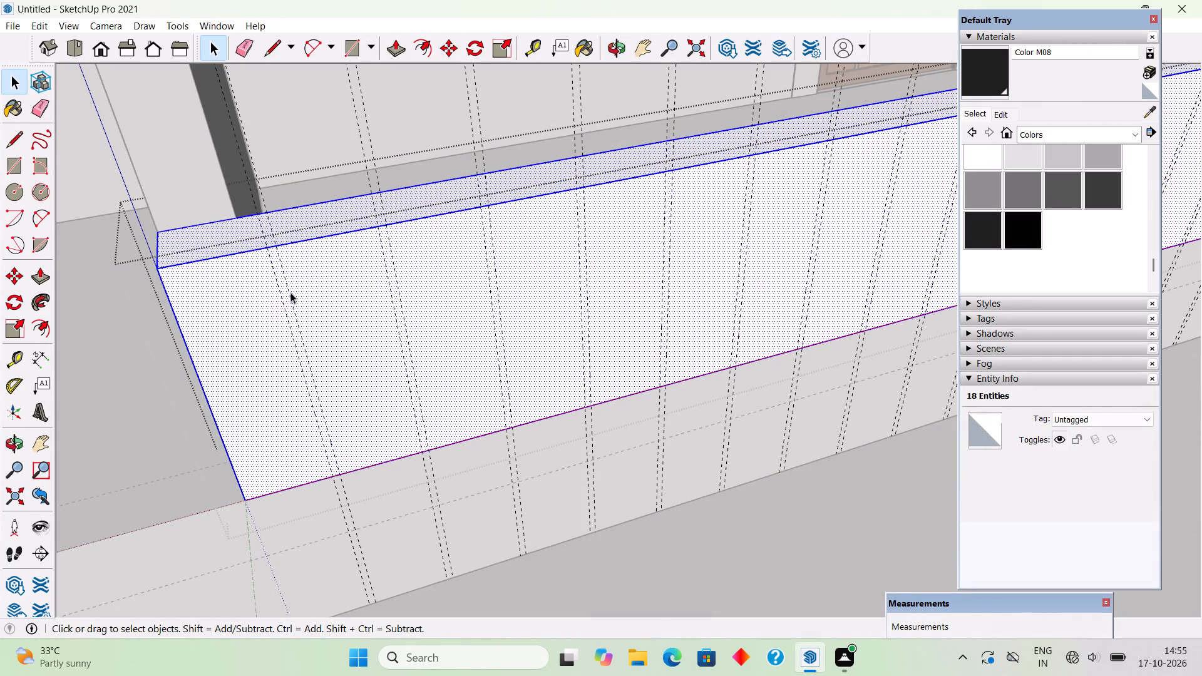
key("r")
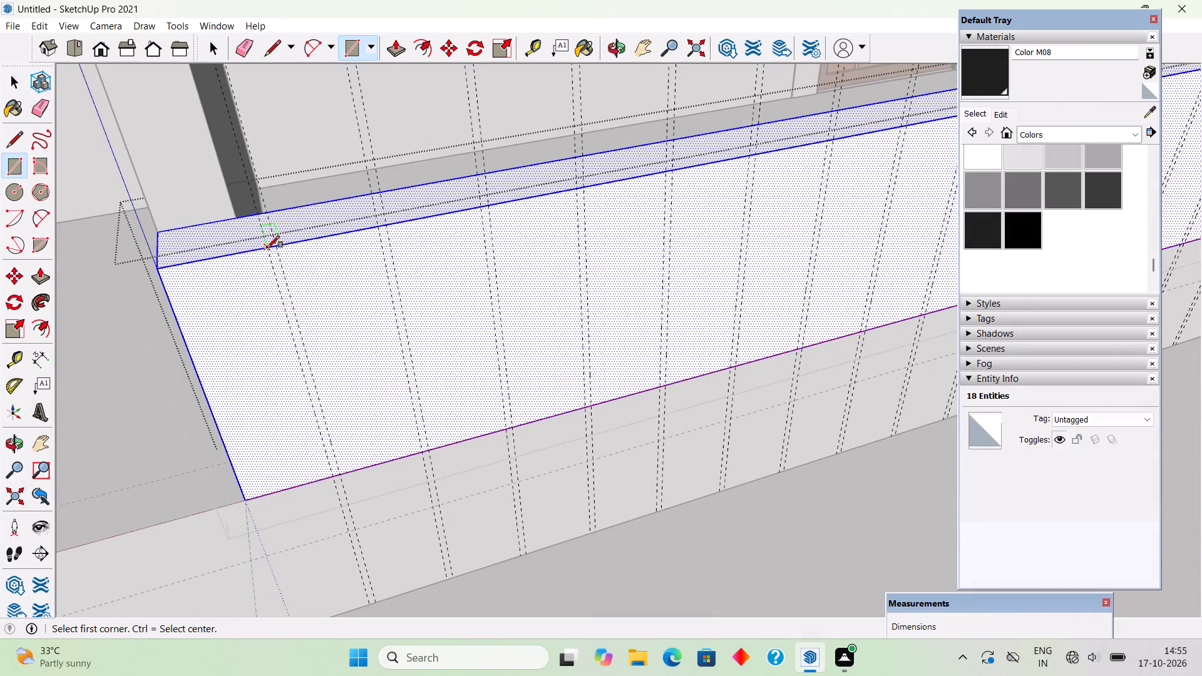
left_click(267, 248)
left_click(341, 477)
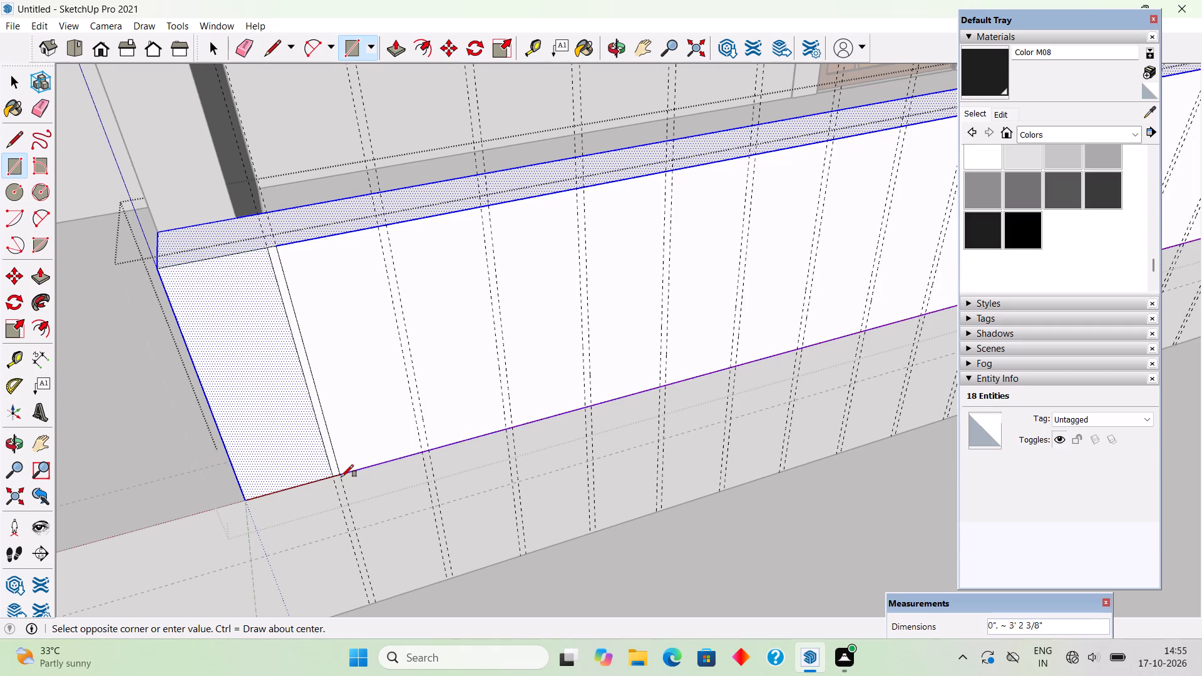
left_click(376, 226)
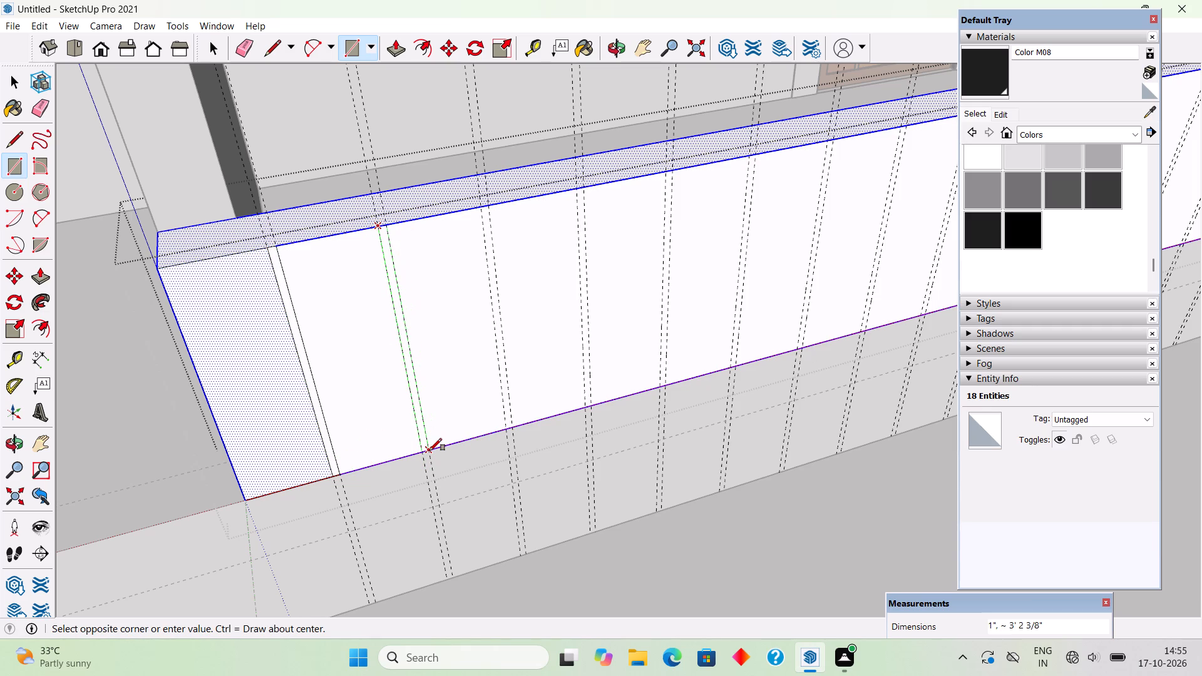
left_click(429, 451)
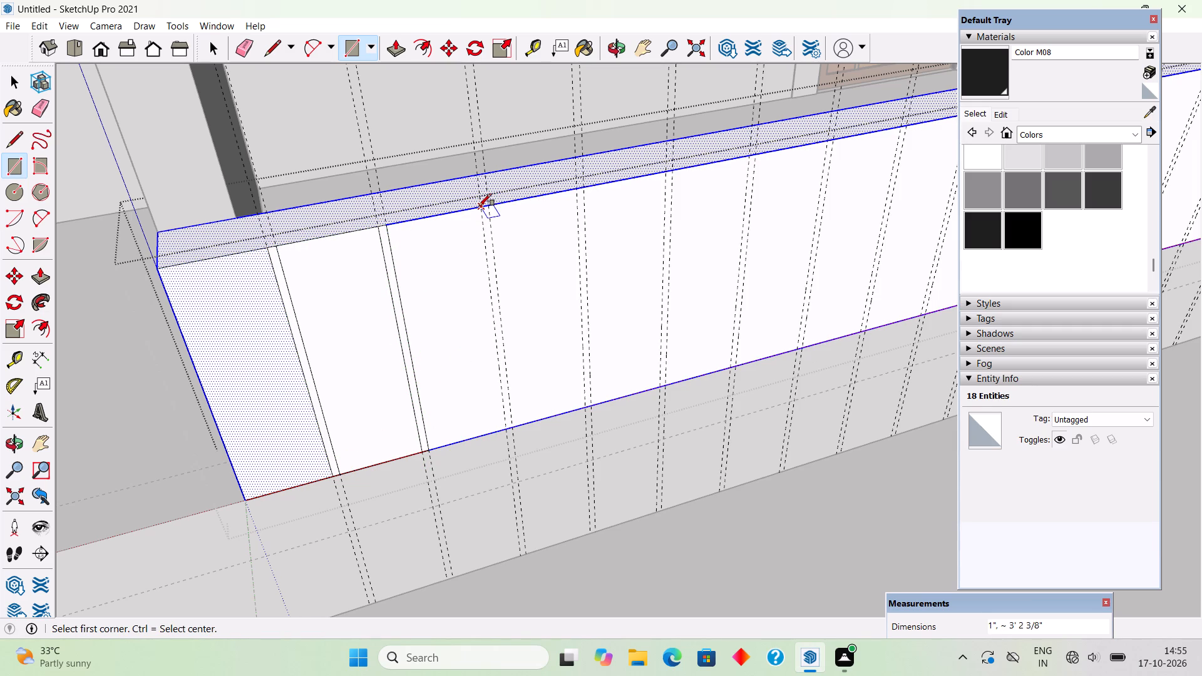
left_click(479, 206)
left_click(512, 428)
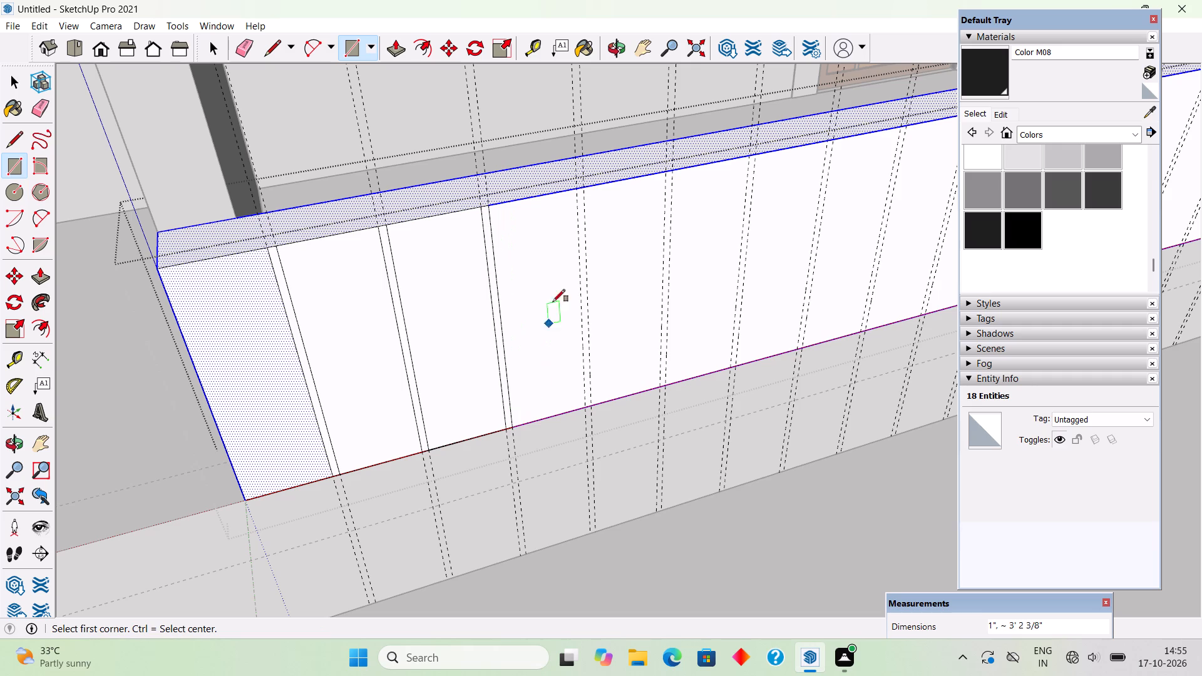
left_click(575, 190)
left_click(592, 403)
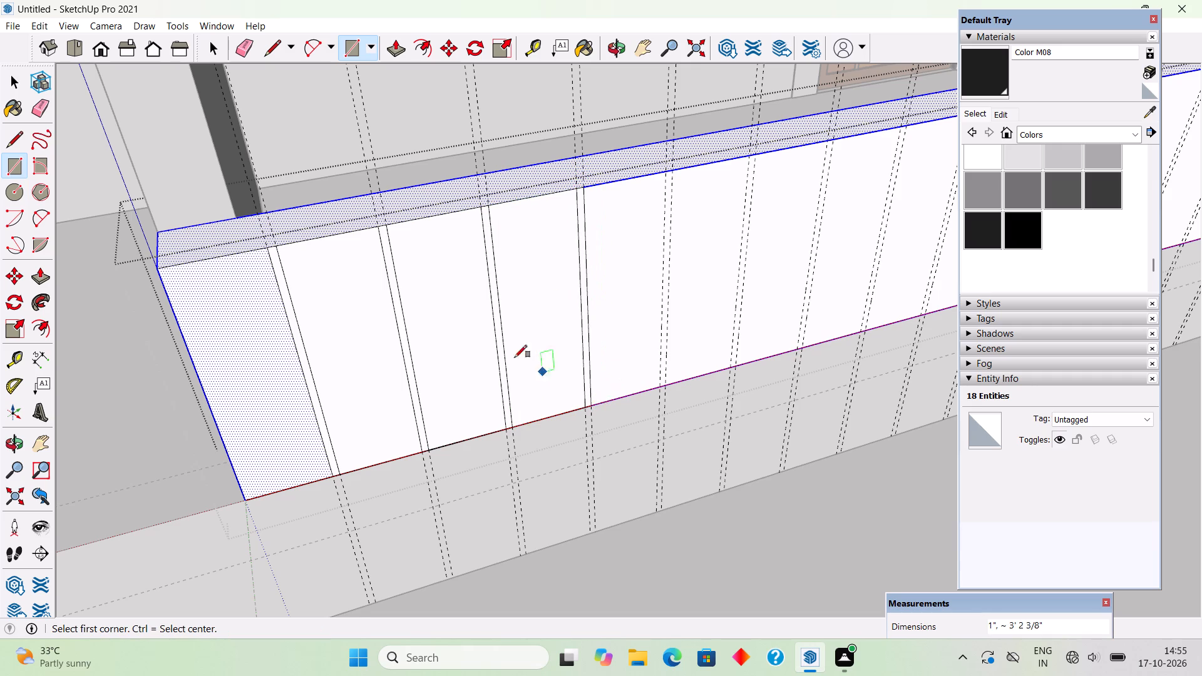
Draw full-height rectangles 1" wide between the fifth to eighth guide pairs on the parapet face, continuing toward the stairs.
scroll(437, 324, "down", 9)
scroll(913, 191, "up", 4)
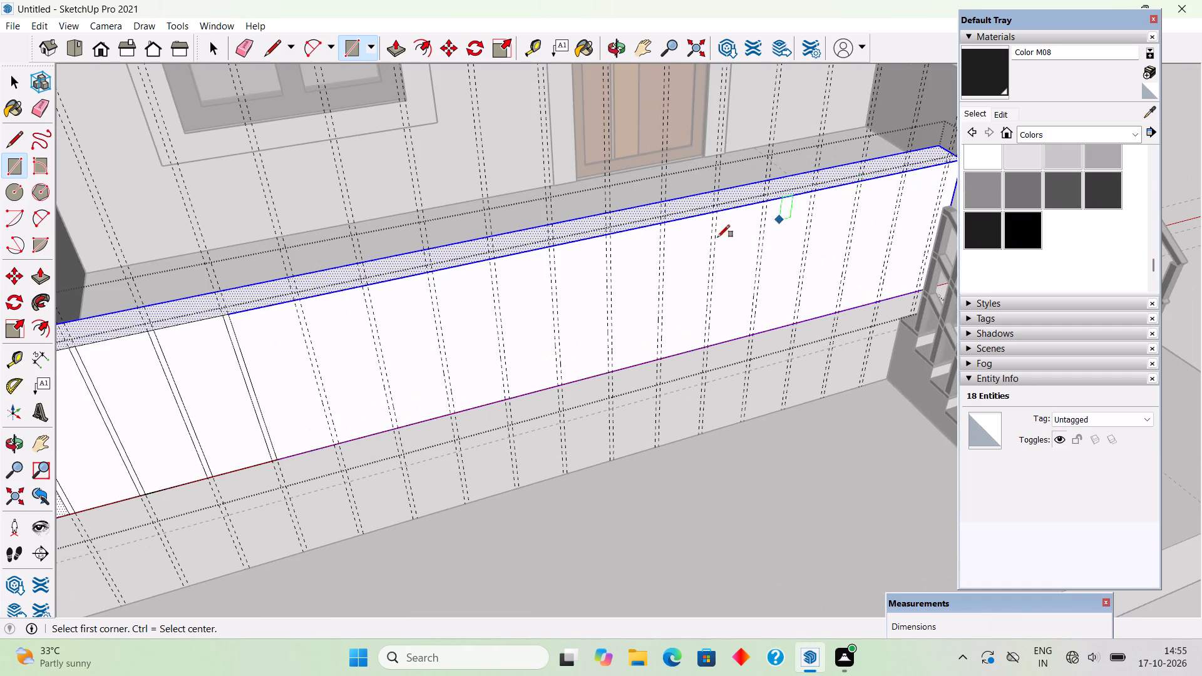
middle_click_drag(292, 334, 299, 261)
scroll(306, 246, "up", 5)
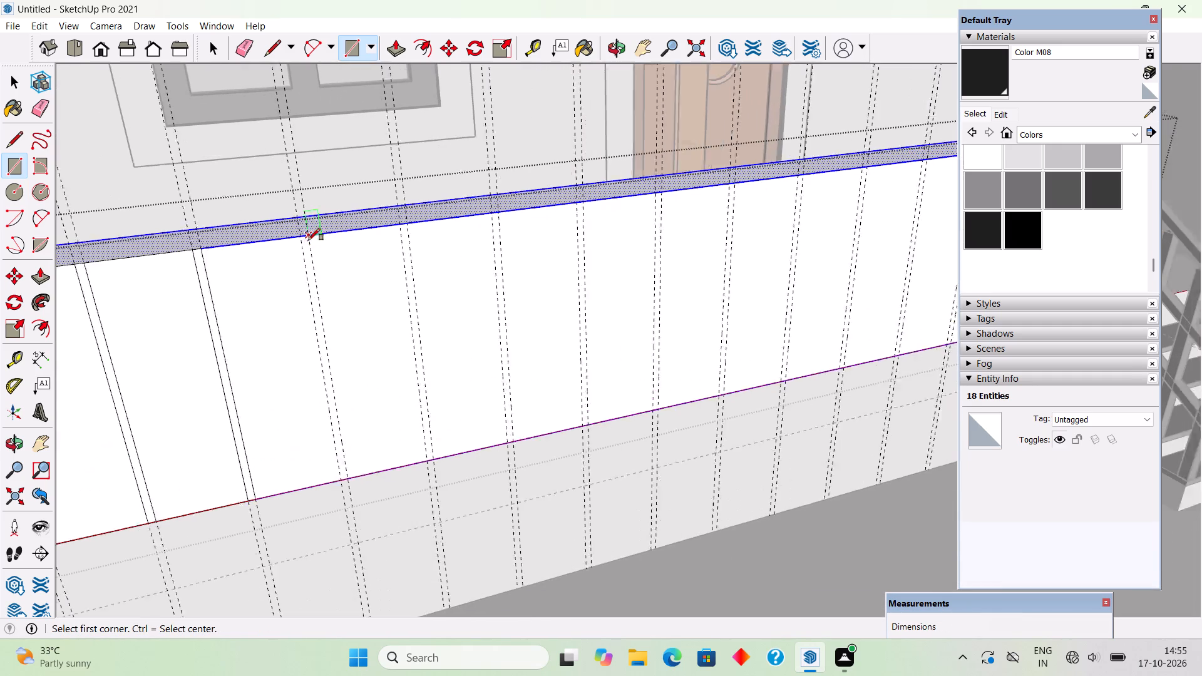
left_click(304, 237)
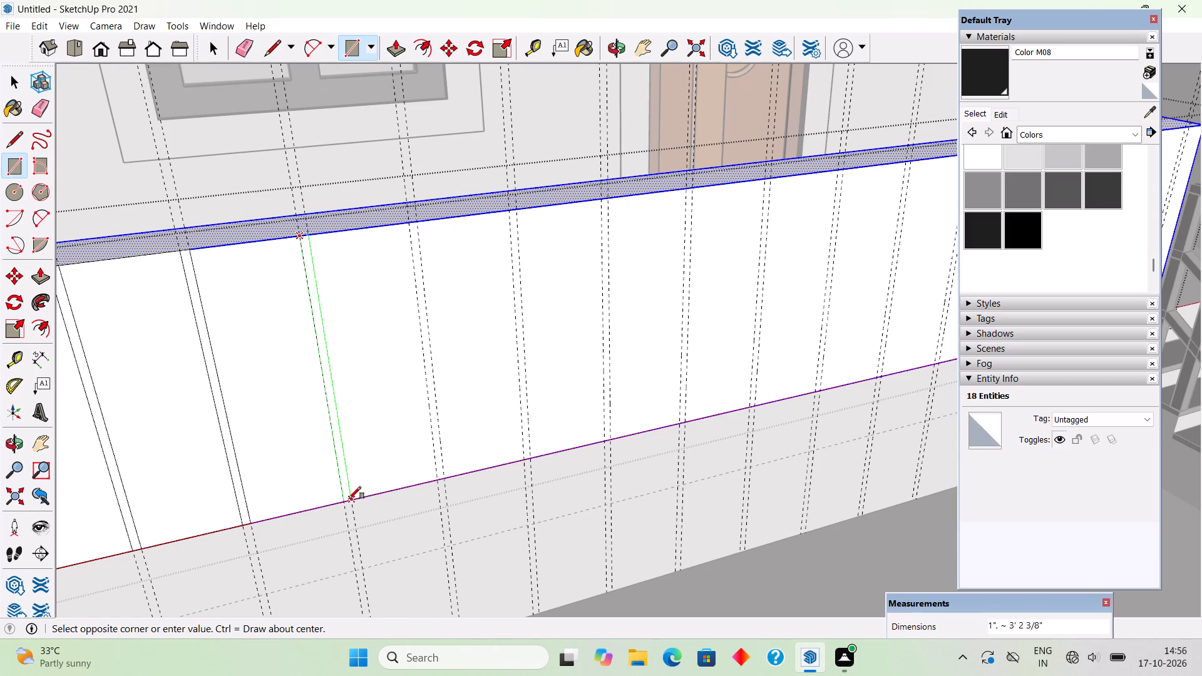
left_click(349, 499)
left_click(409, 223)
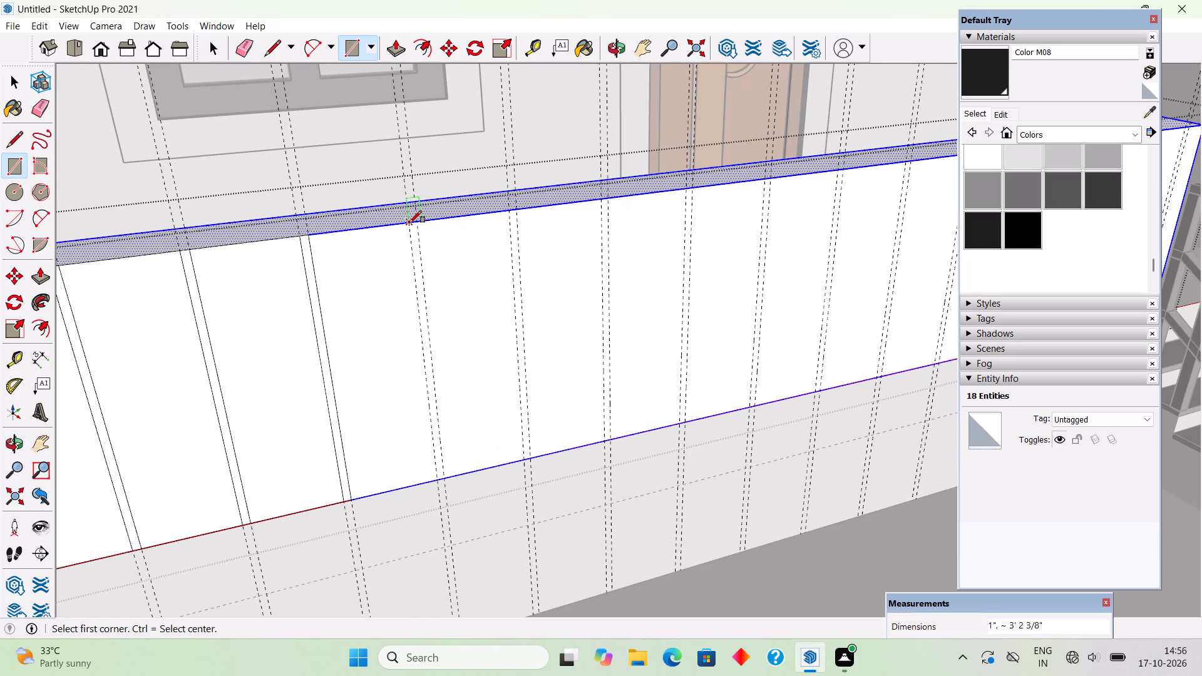
left_click(445, 481)
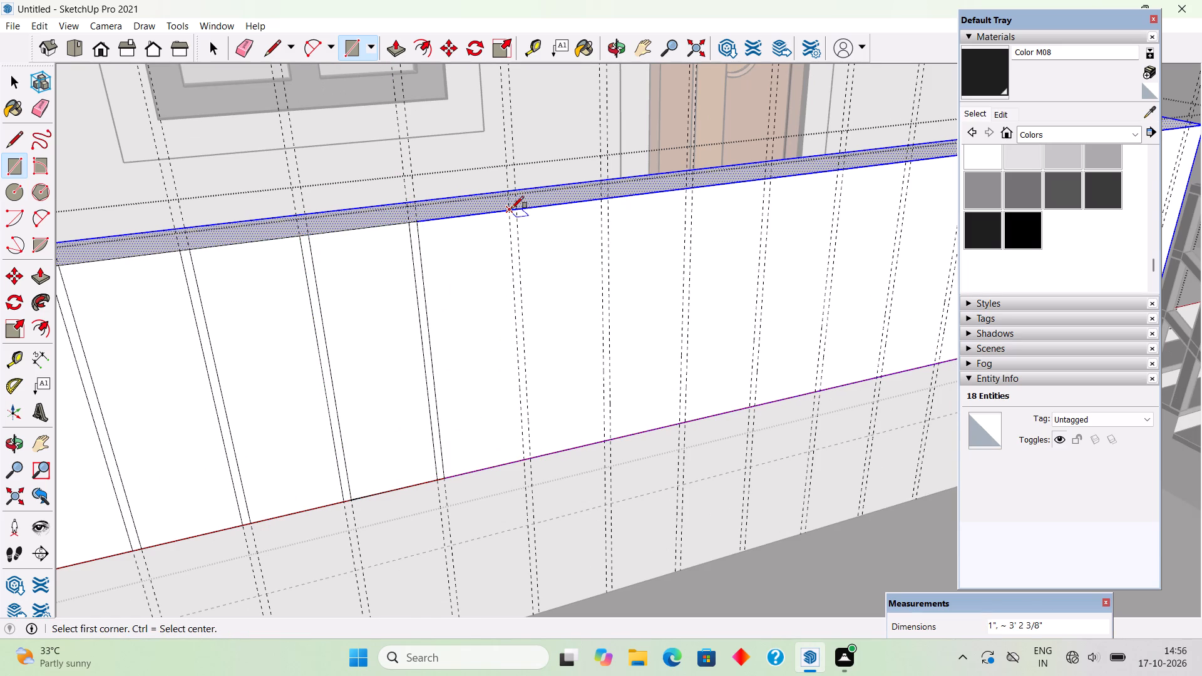
left_click(511, 208)
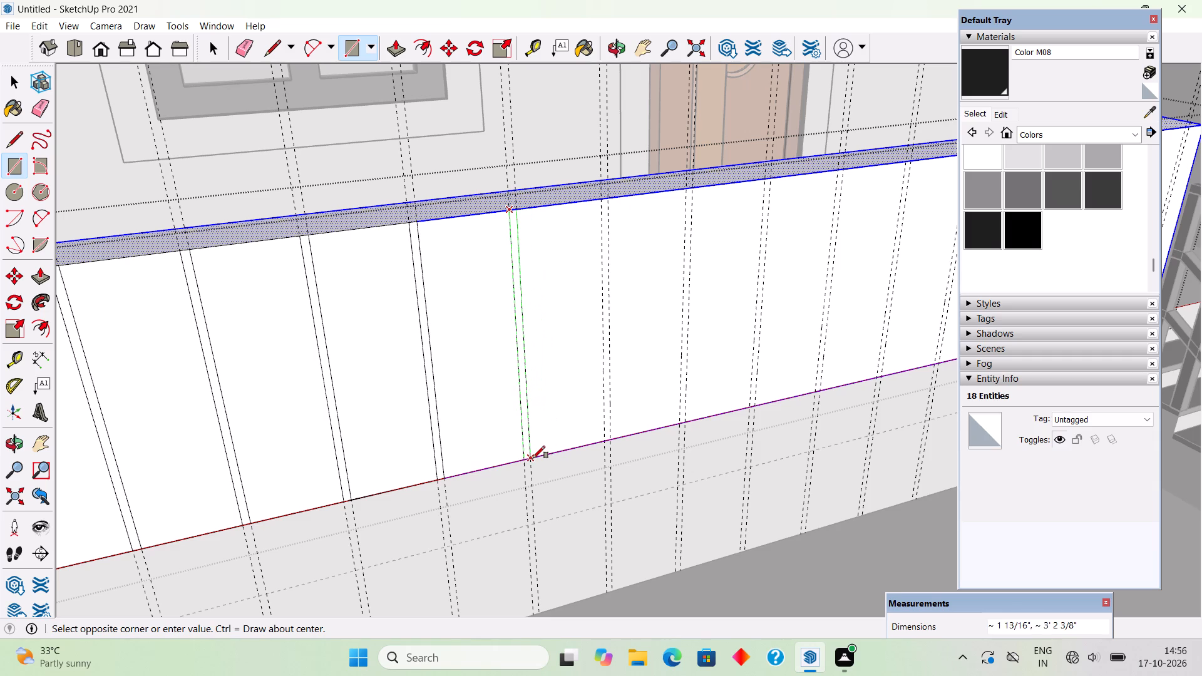
left_click(533, 458)
left_click(601, 198)
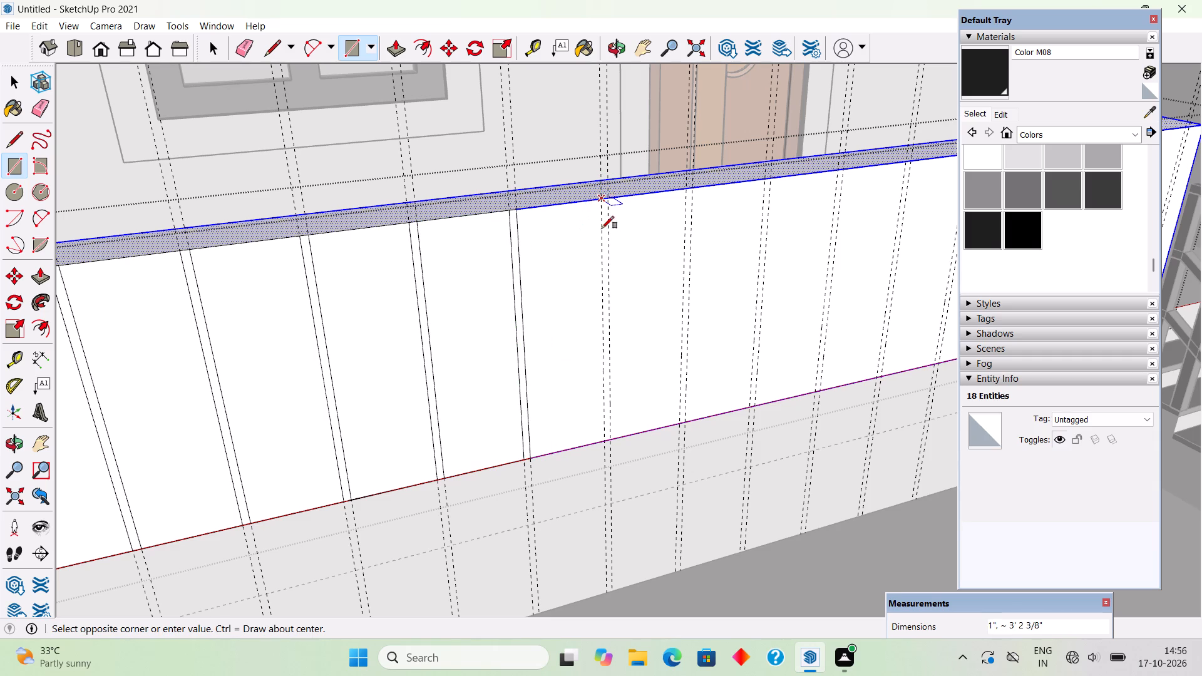
left_click(609, 436)
scroll(406, 289, "down", 5)
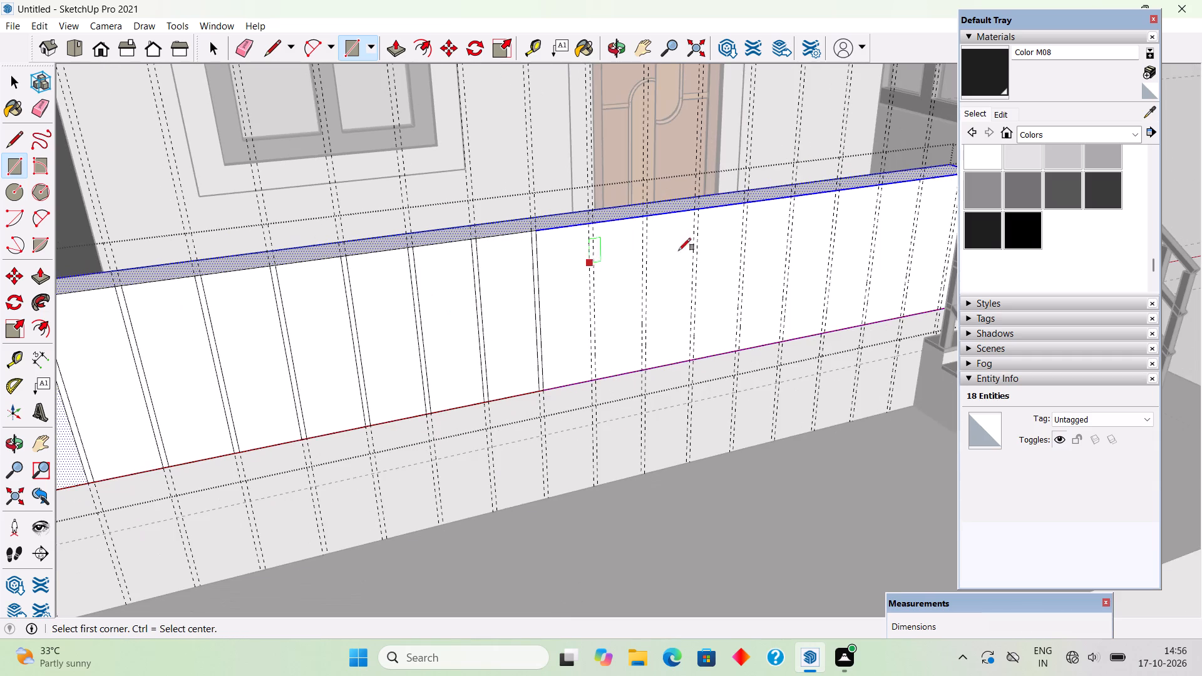
Draw full-height rectangles 1" wide between the ninth to twelfth guide pairs on the parapet face, continuing toward the stairs.
scroll(783, 215, "down", 4)
scroll(937, 153, "up", 5)
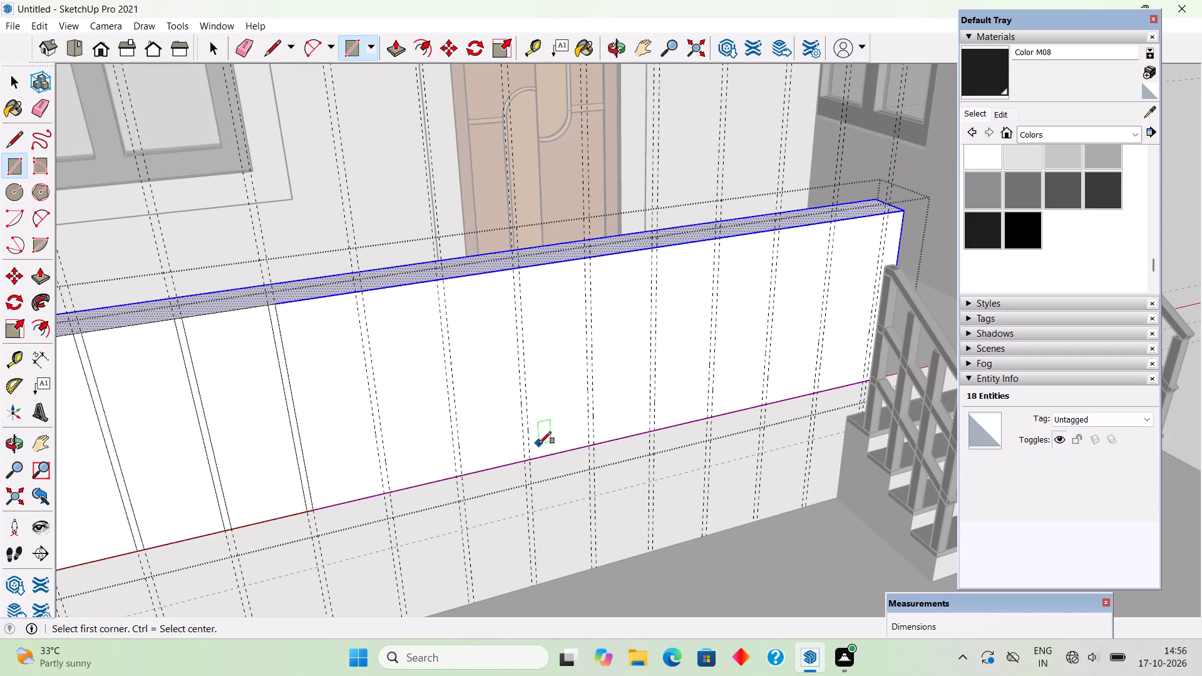
left_click(354, 291)
left_click(392, 488)
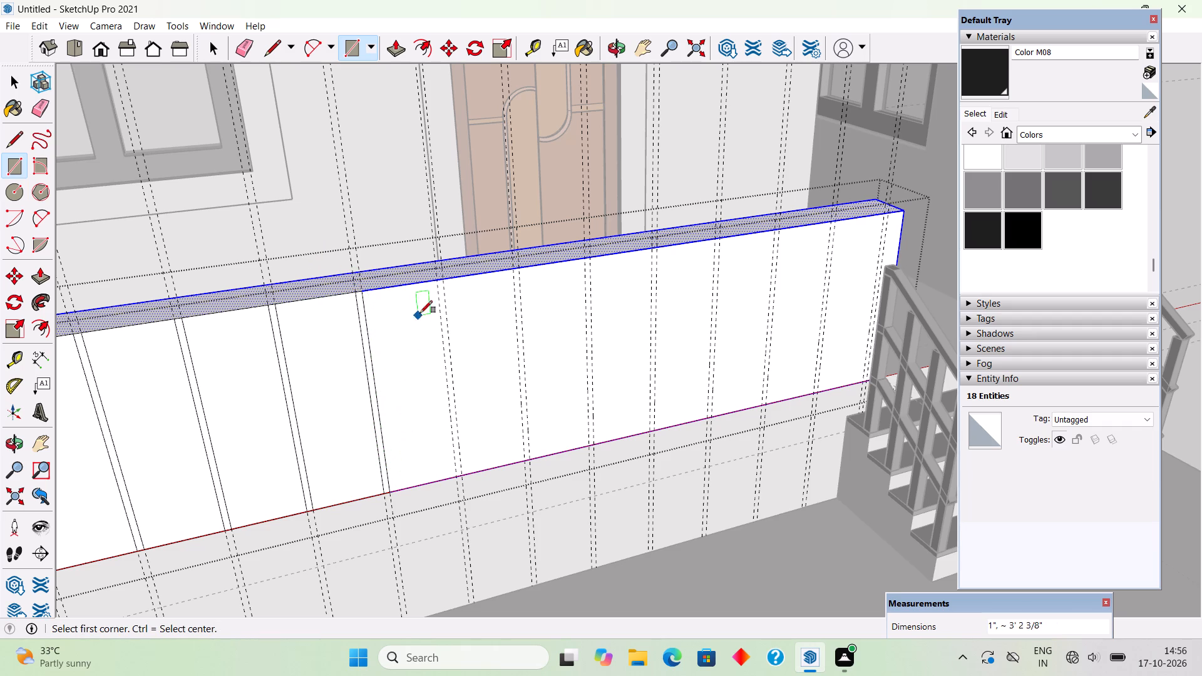
left_click(438, 279)
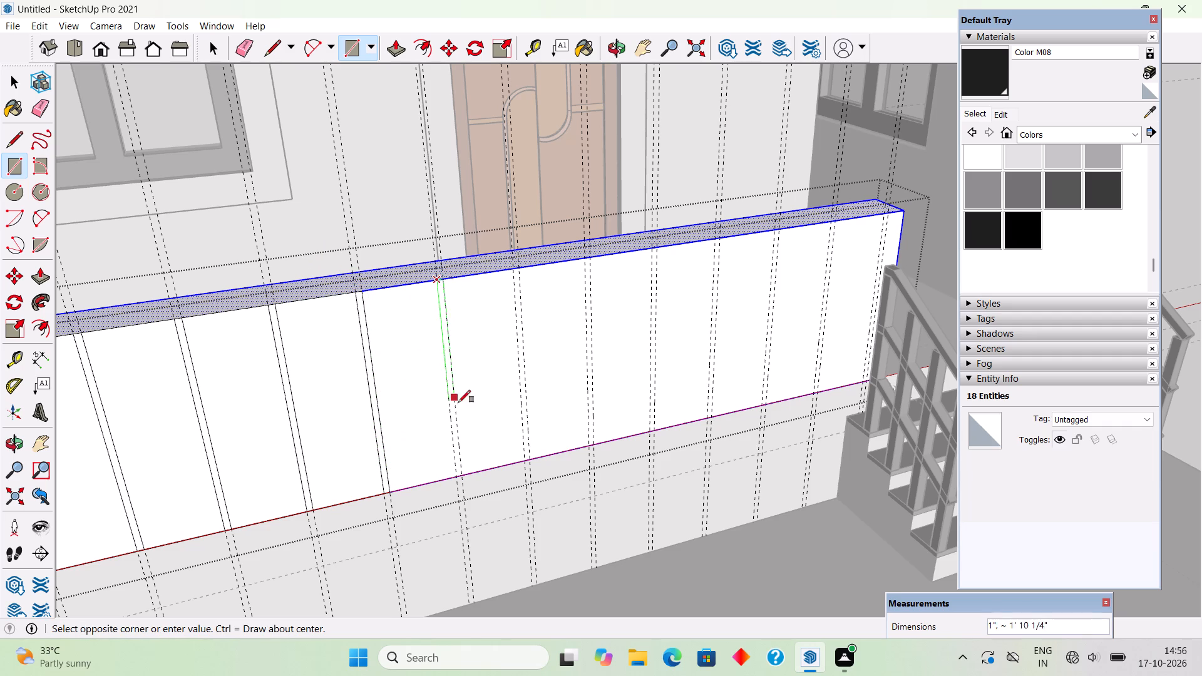
left_click(464, 475)
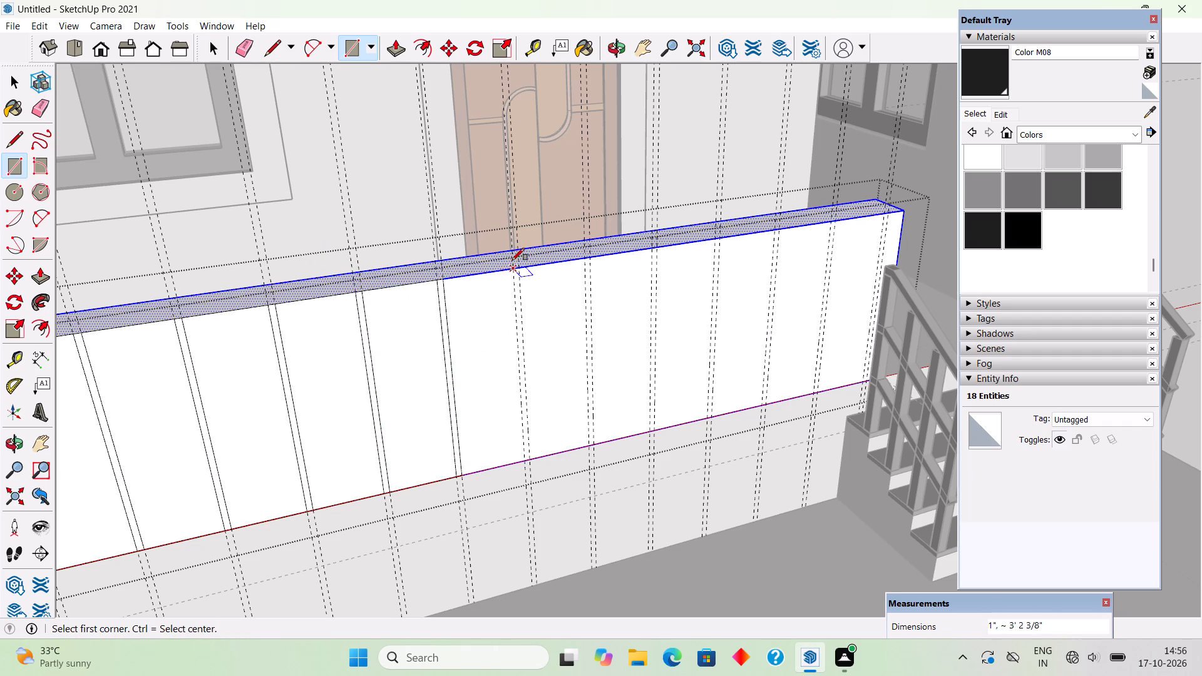
left_click(513, 273)
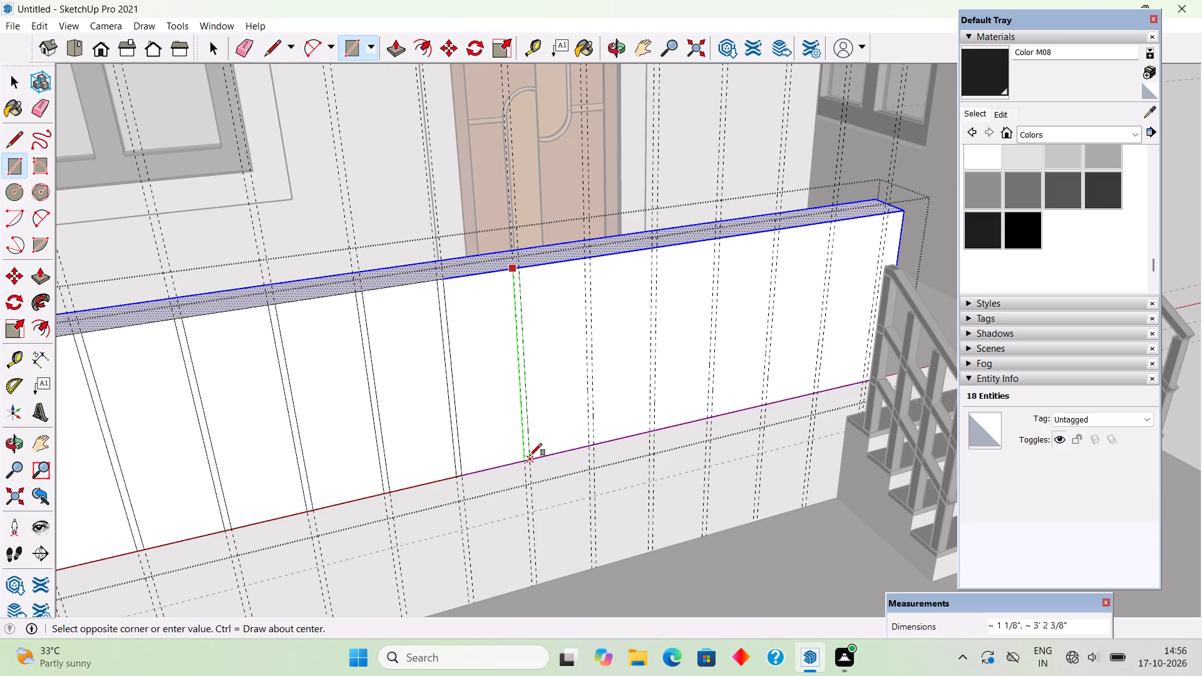
key("space")
key("r")
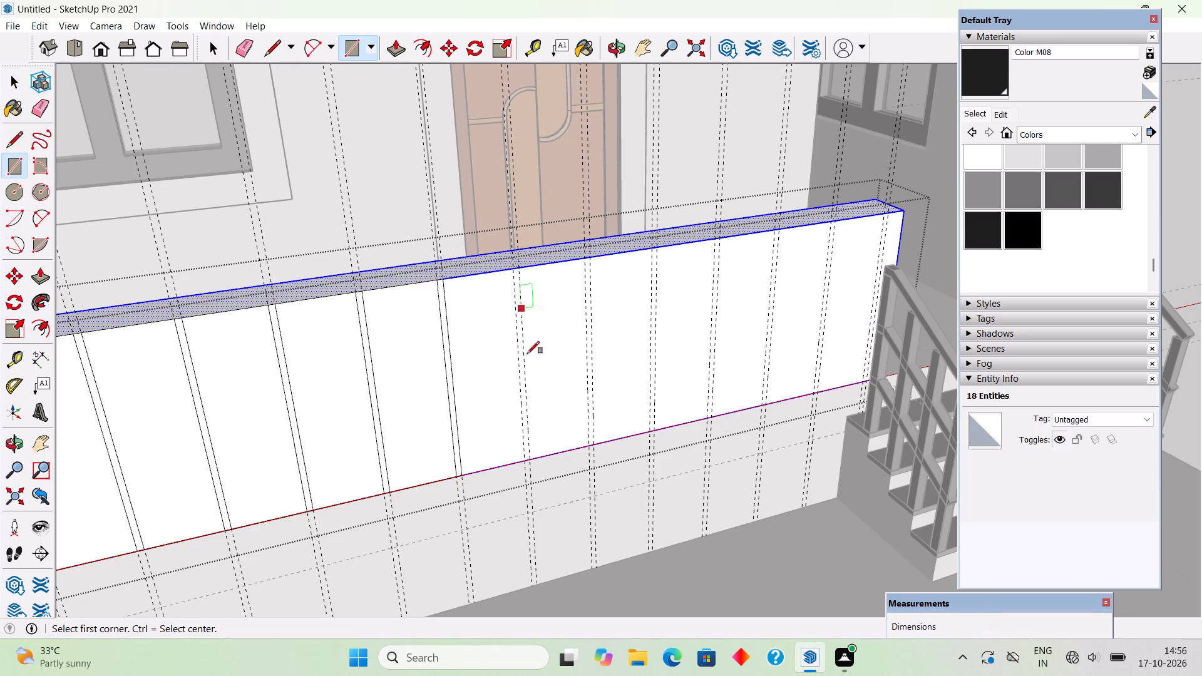
middle_click_drag(545, 367, 535, 325)
scroll(533, 307, "up", 5)
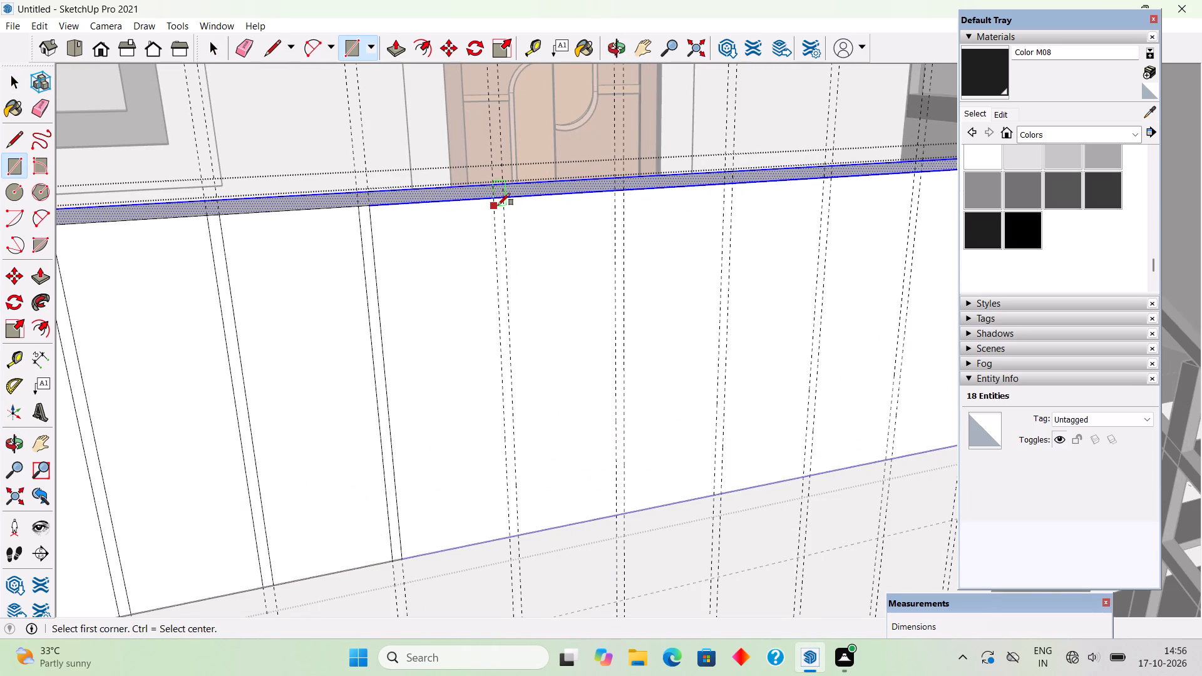
left_click(495, 198)
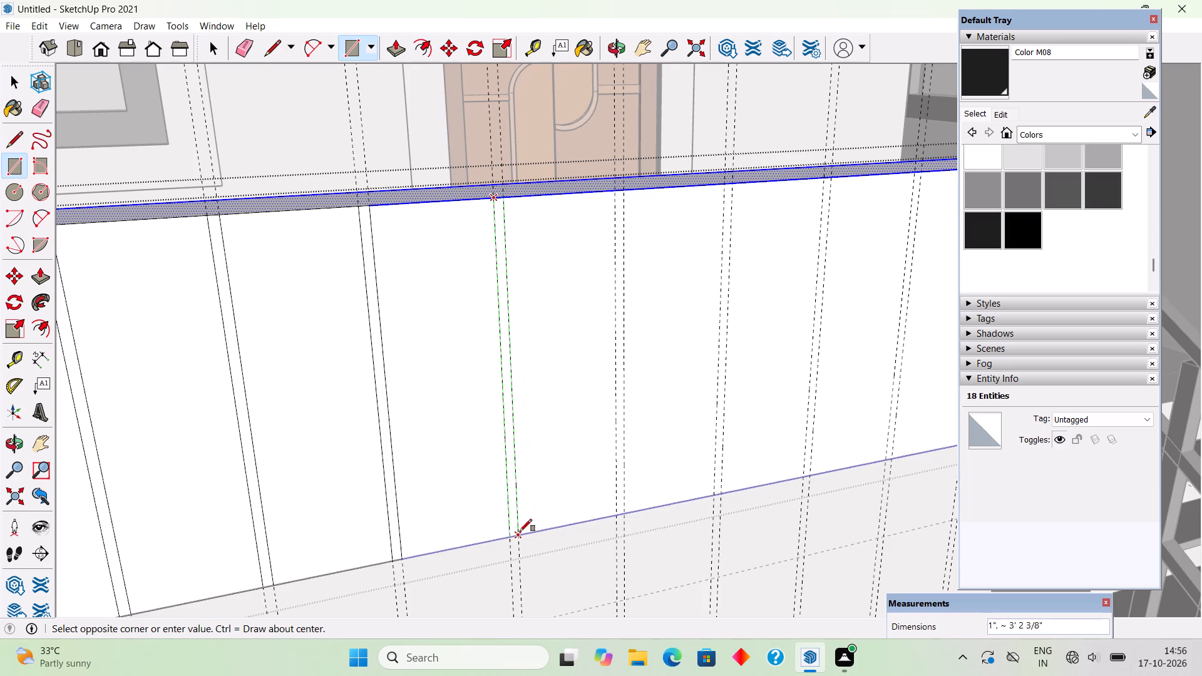
left_click(520, 531)
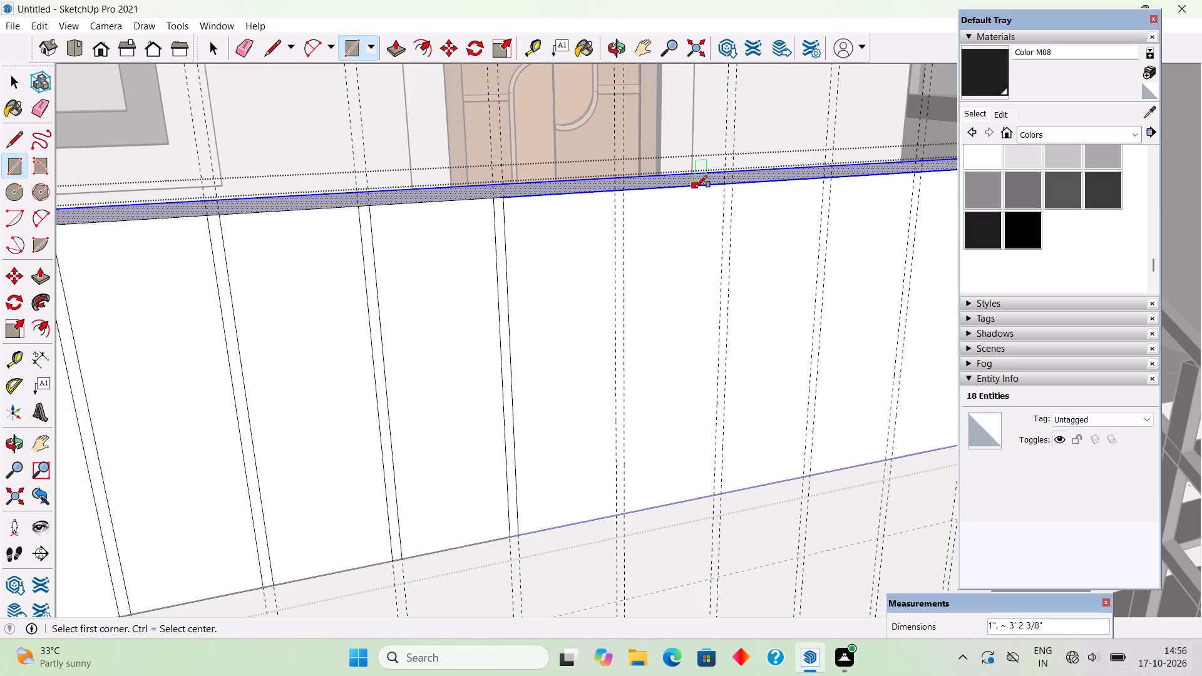
left_click(616, 190)
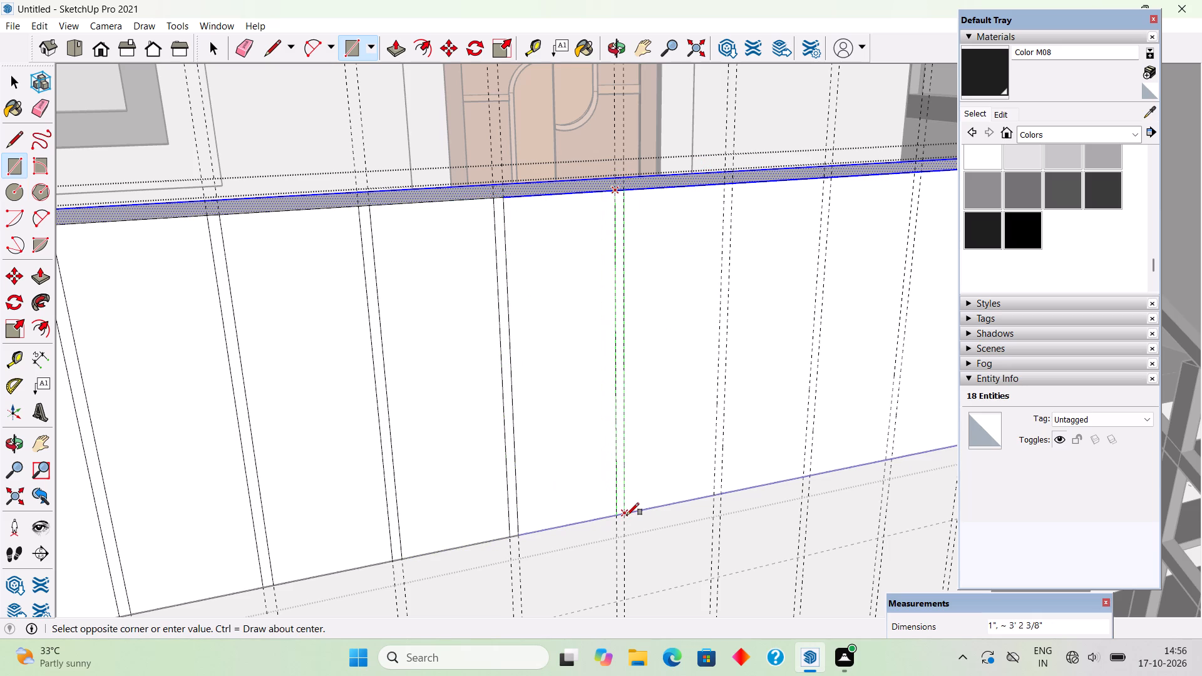
left_click(627, 515)
Draw full-height rectangles 1" wide between the next four guide pairs on the parapet face, leaving only the pair behind the stair railing.
scroll(364, 372, "down", 5)
scroll(441, 374, "down", 4)
scroll(766, 302, "up", 5)
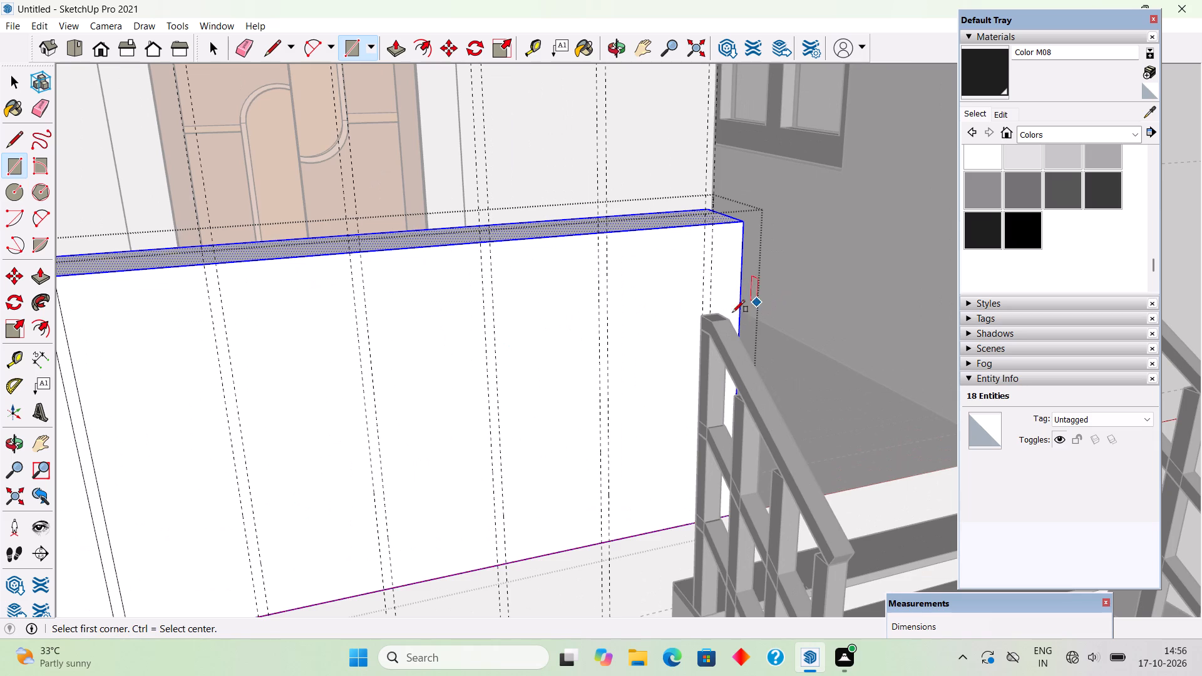
left_click(206, 266)
scroll(237, 541, "down", 3)
scroll(252, 585, "up", 3)
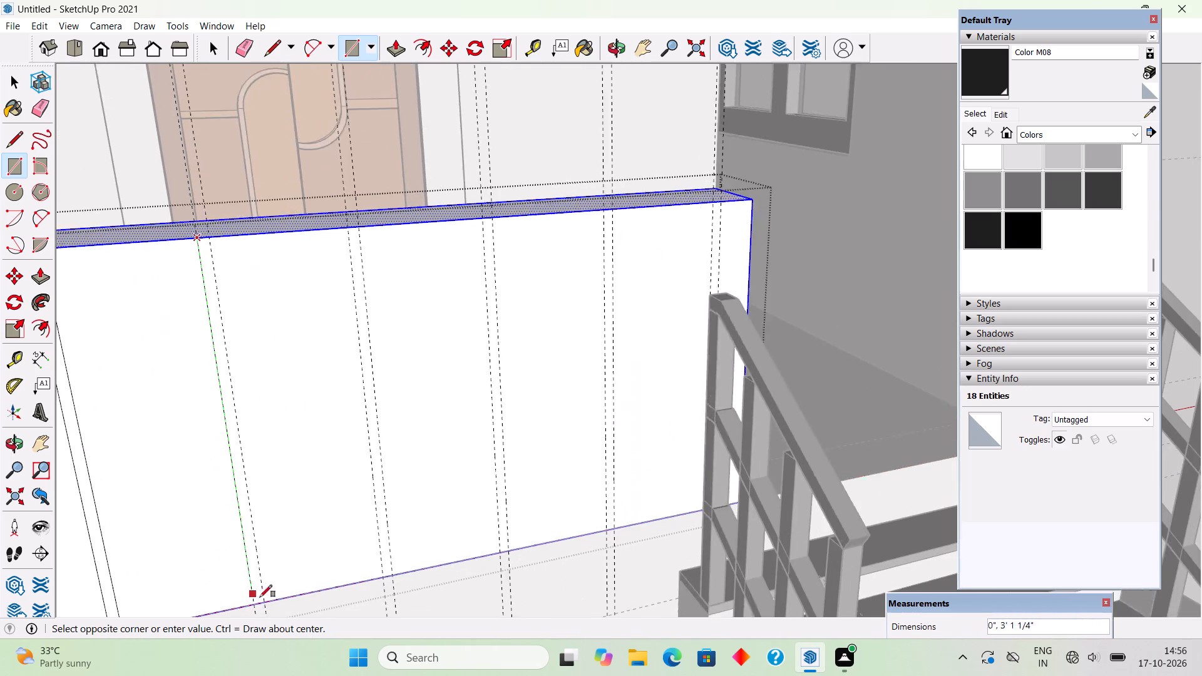
scroll(260, 597, "up", 1)
left_click(267, 602)
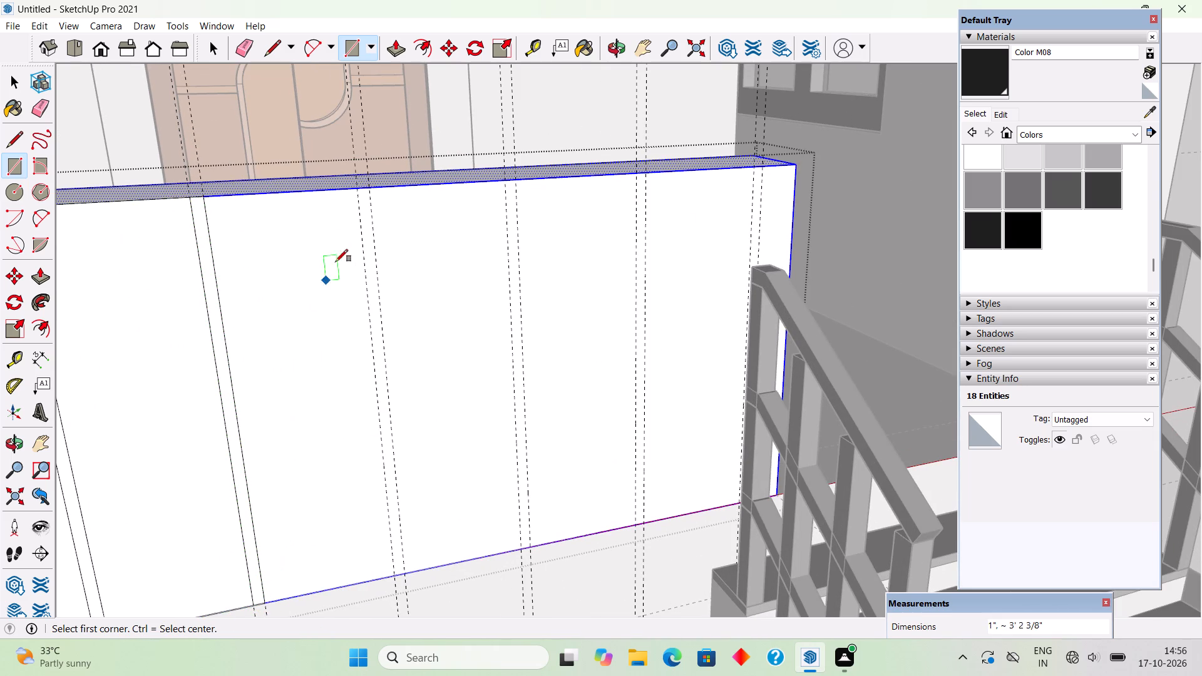
left_click(357, 192)
left_click(401, 571)
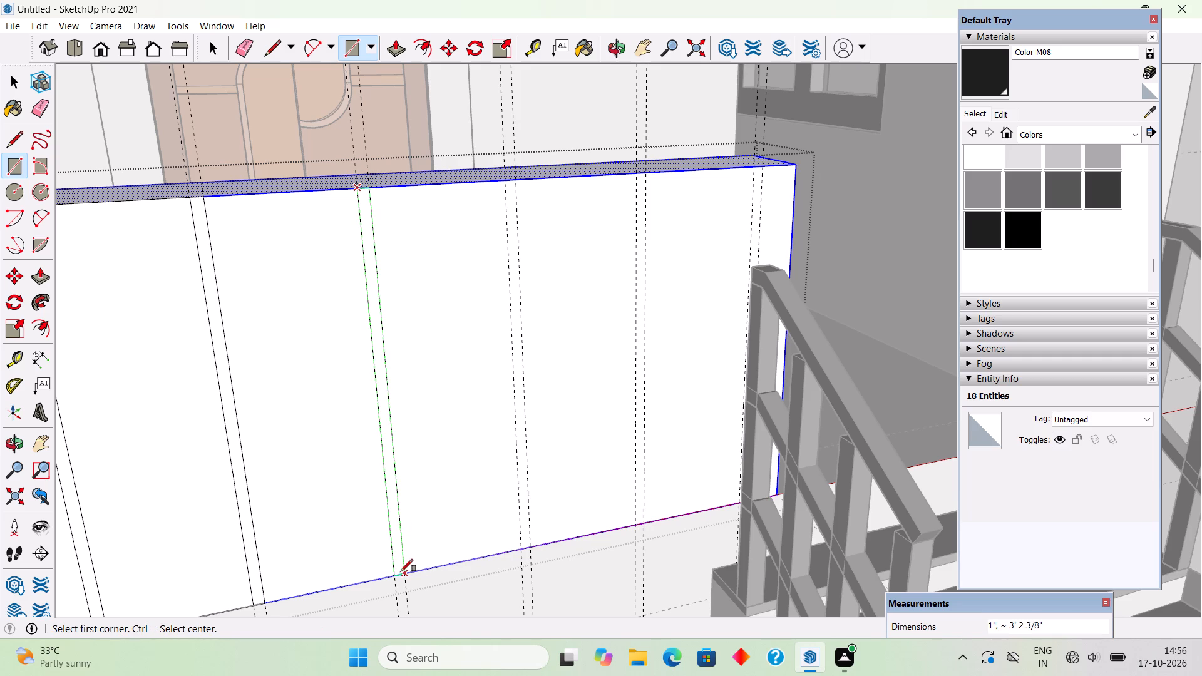
left_click(508, 177)
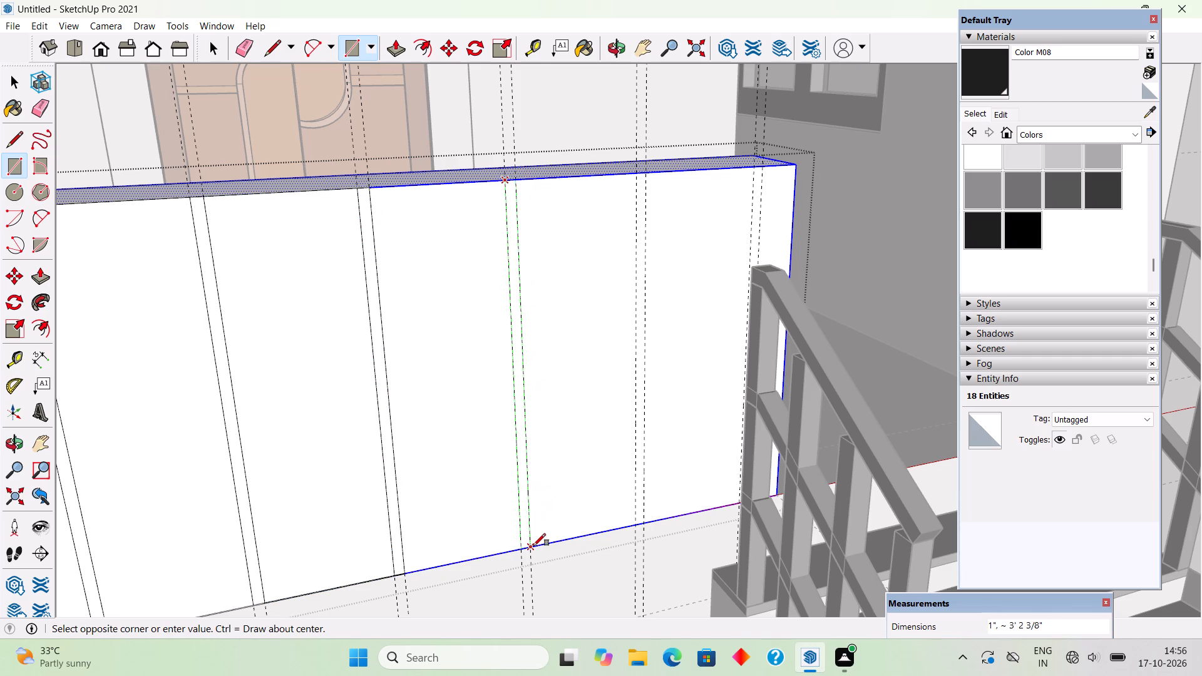
left_click(533, 546)
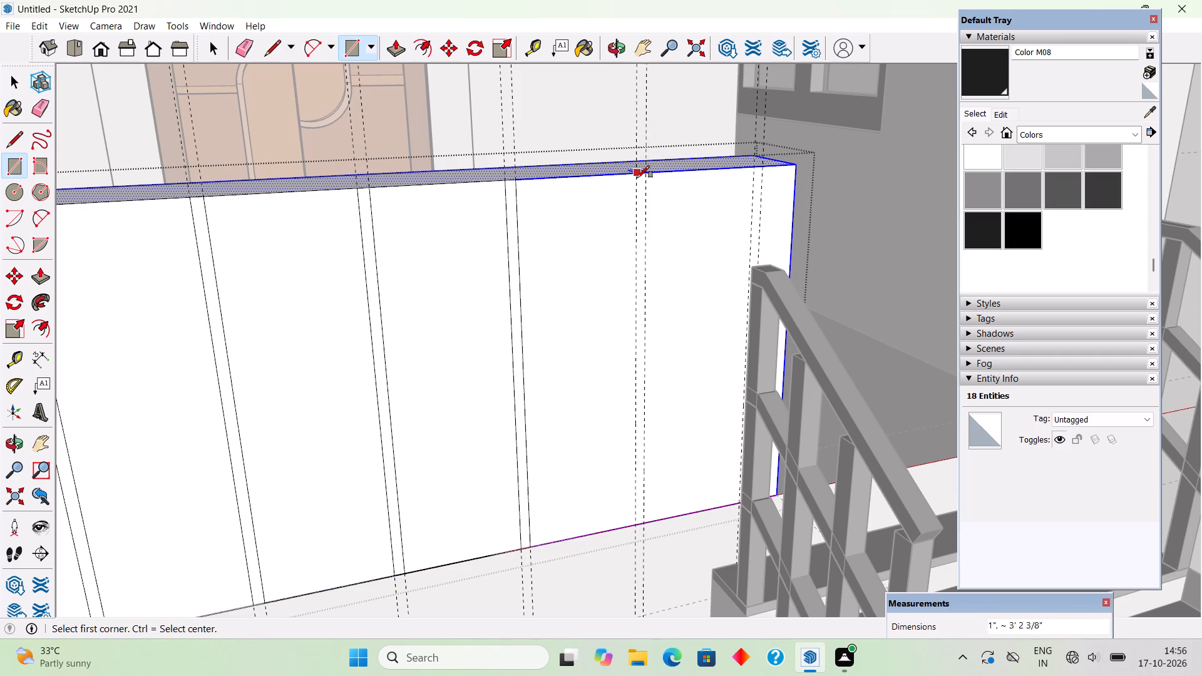
left_click(637, 170)
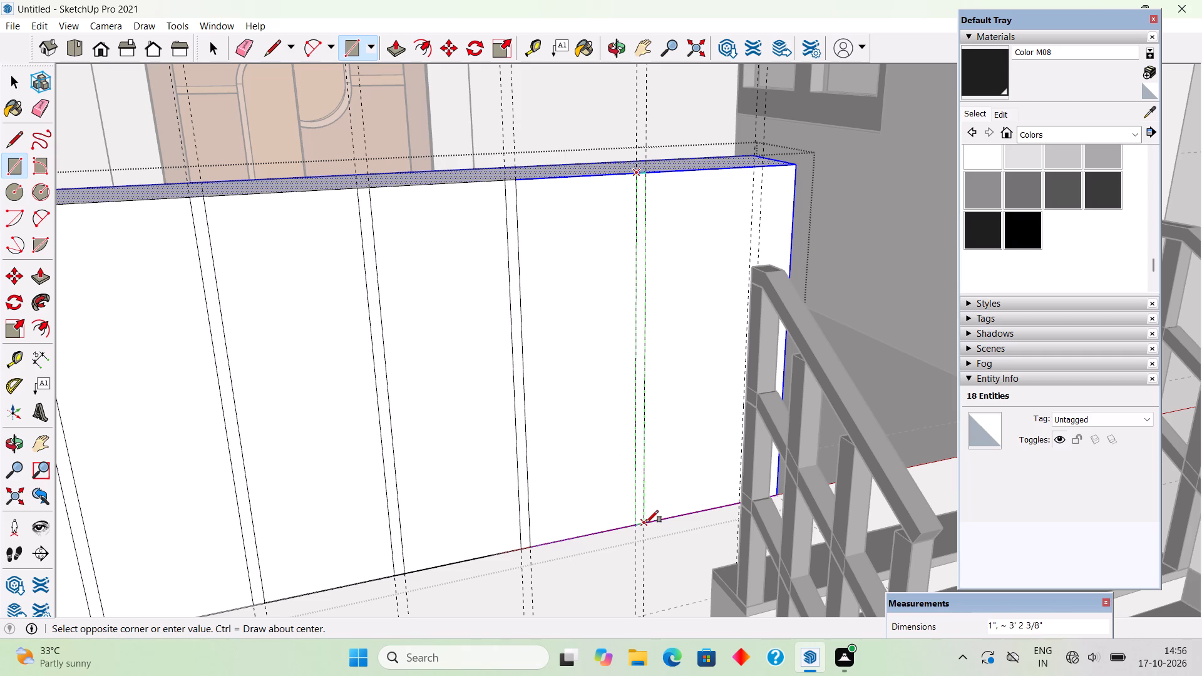
left_click(646, 523)
Start a rectangle at the top edge of the parapet face on the last guide pair, behind the stair railing.
scroll(615, 455, "down", 5)
middle_click_drag(762, 368, 589, 345)
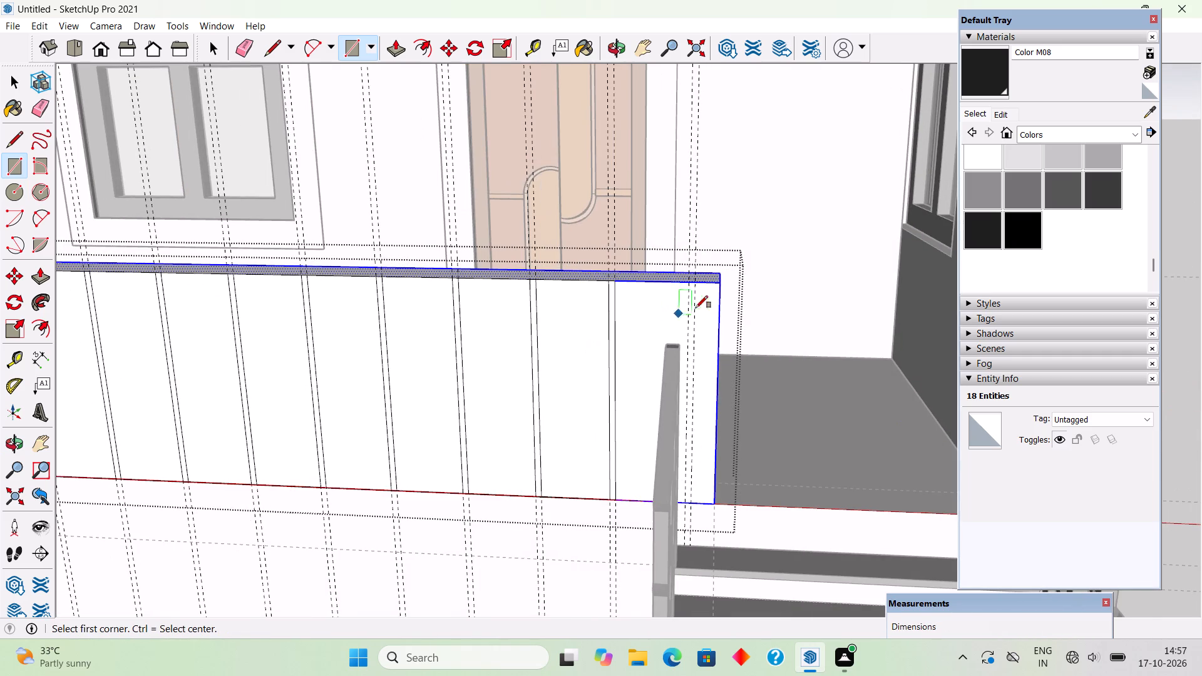
scroll(700, 297, "up", 3)
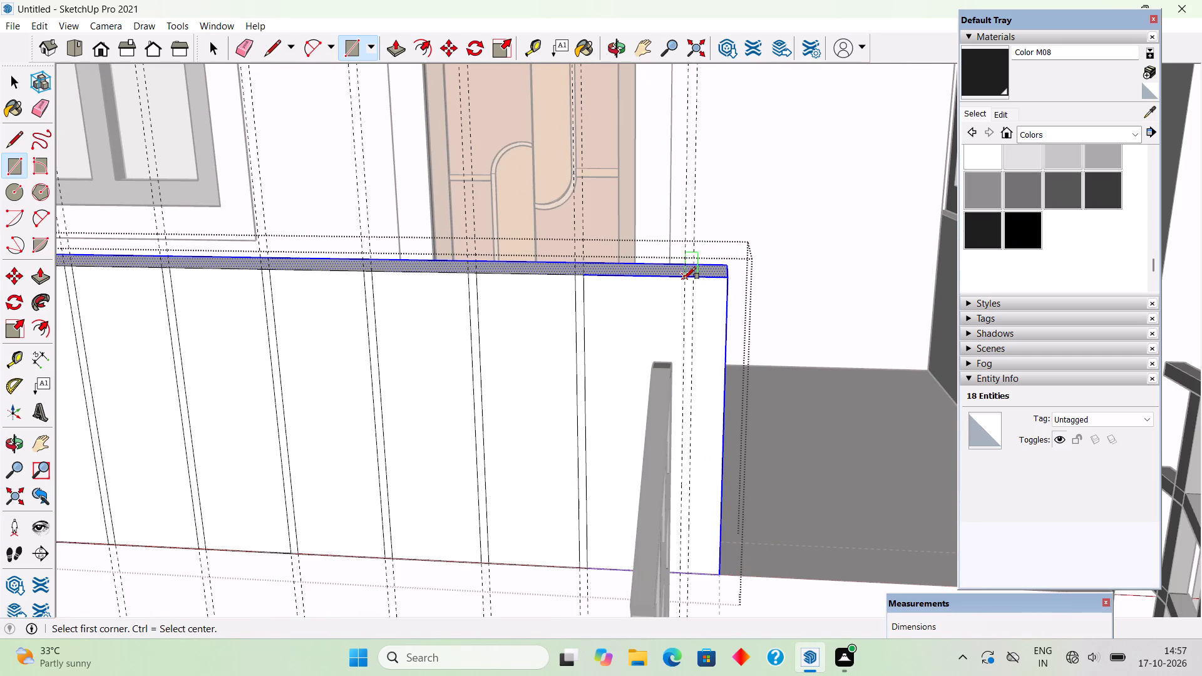
left_click(684, 279)
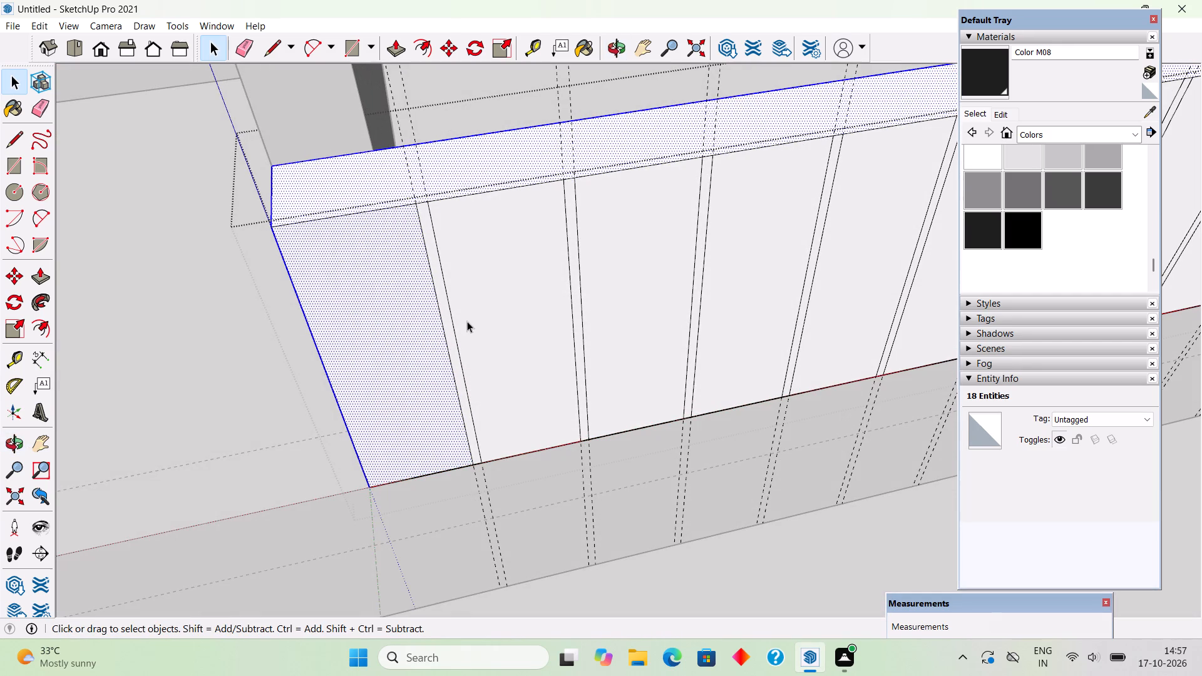
Push the first two strips 1" into the parapet wall with Push/Pull, starting at the end away from the stairs.
key("p")
left_click(443, 296)
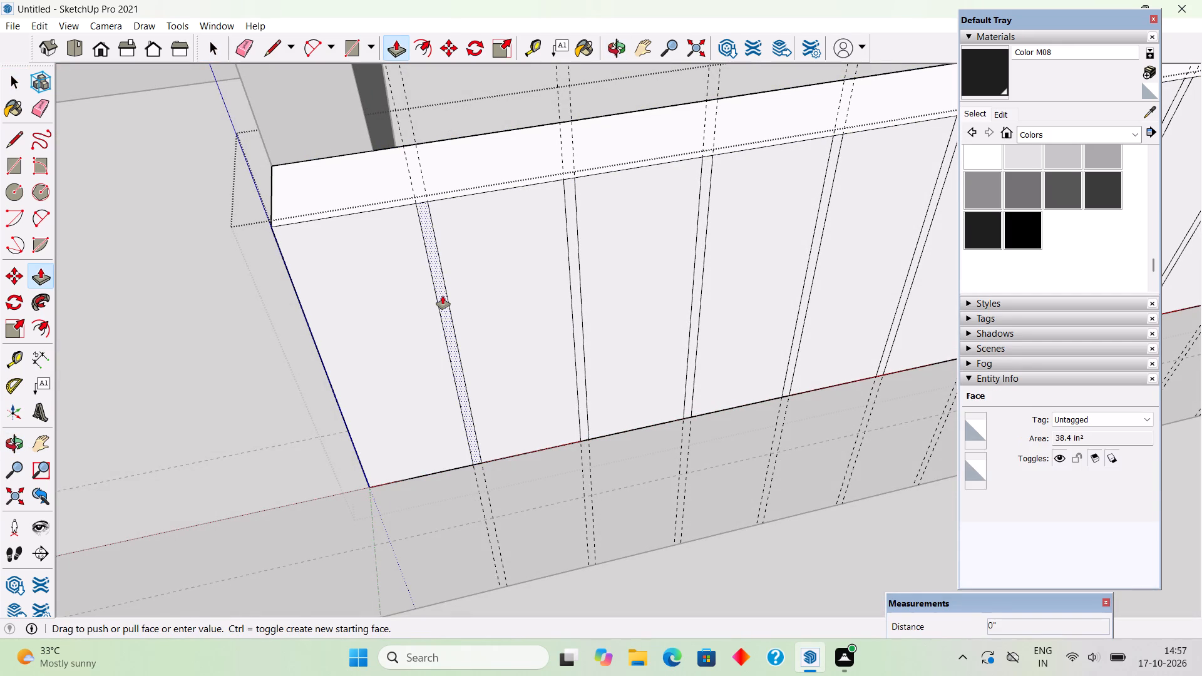
type("1\"")
key("Return")
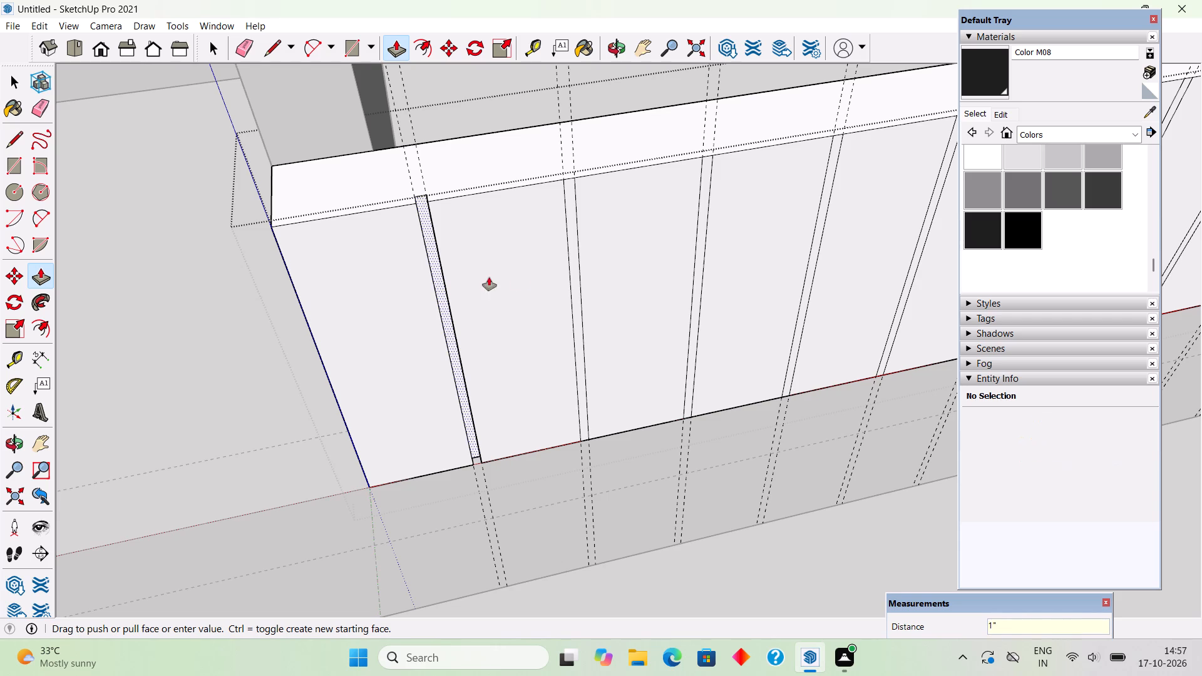
double_click(575, 233)
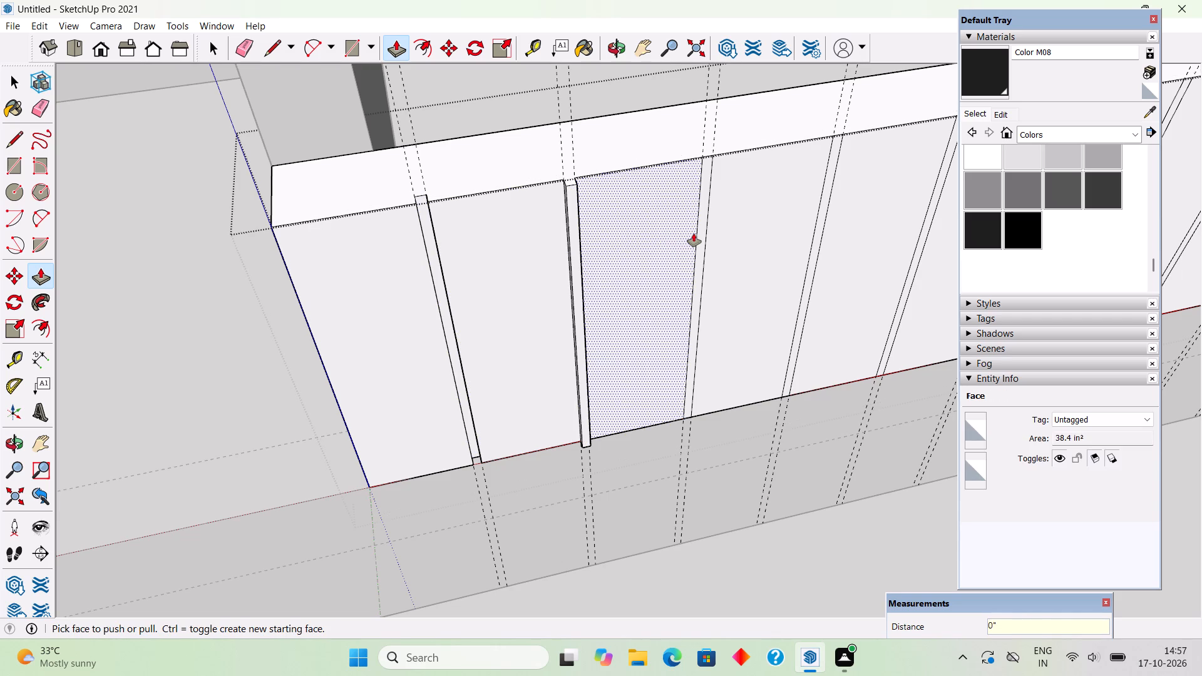
key("ctrl+z")
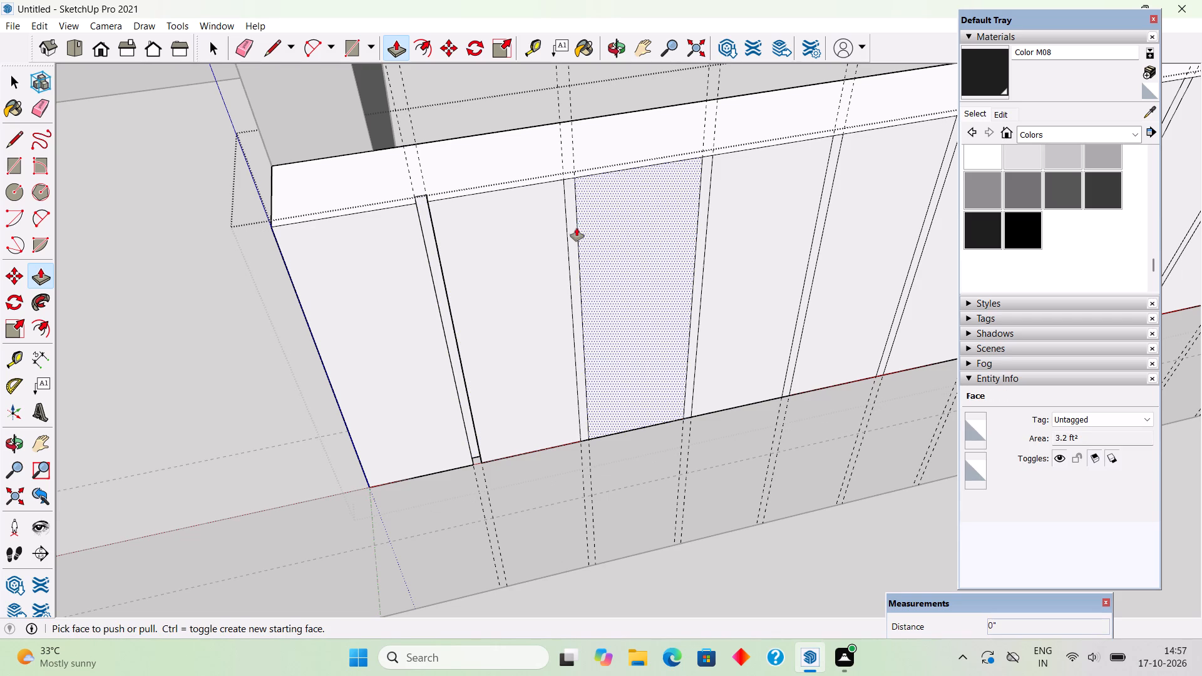
left_click(577, 228)
type("1\"")
key("Return")
Push the third strip from the far end of the parapet 1" into the wall.
scroll(568, 207, "down", 10)
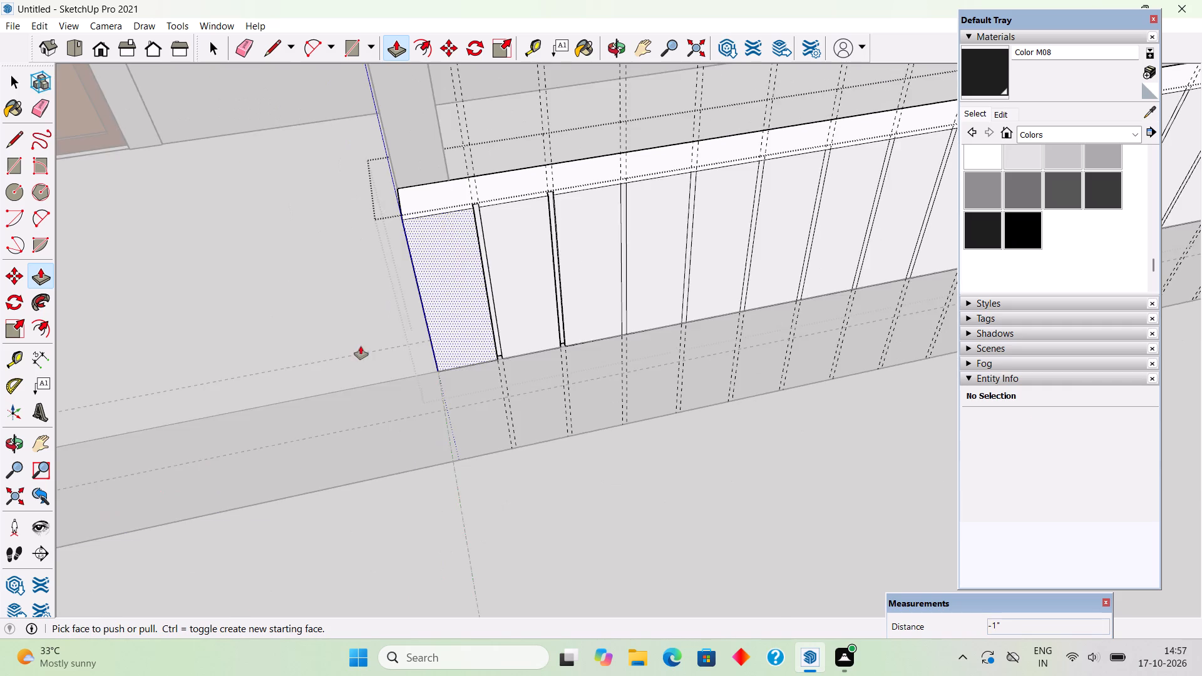
scroll(361, 346, "down", 2)
scroll(814, 212, "up", 5)
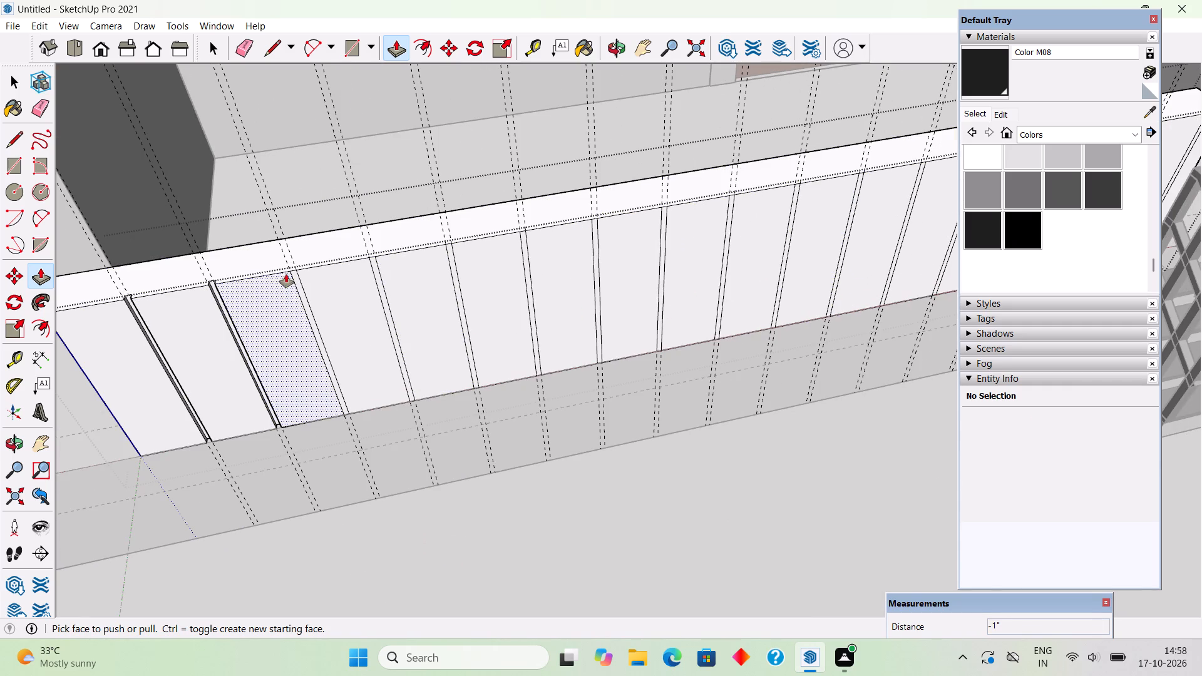
double_click(300, 289)
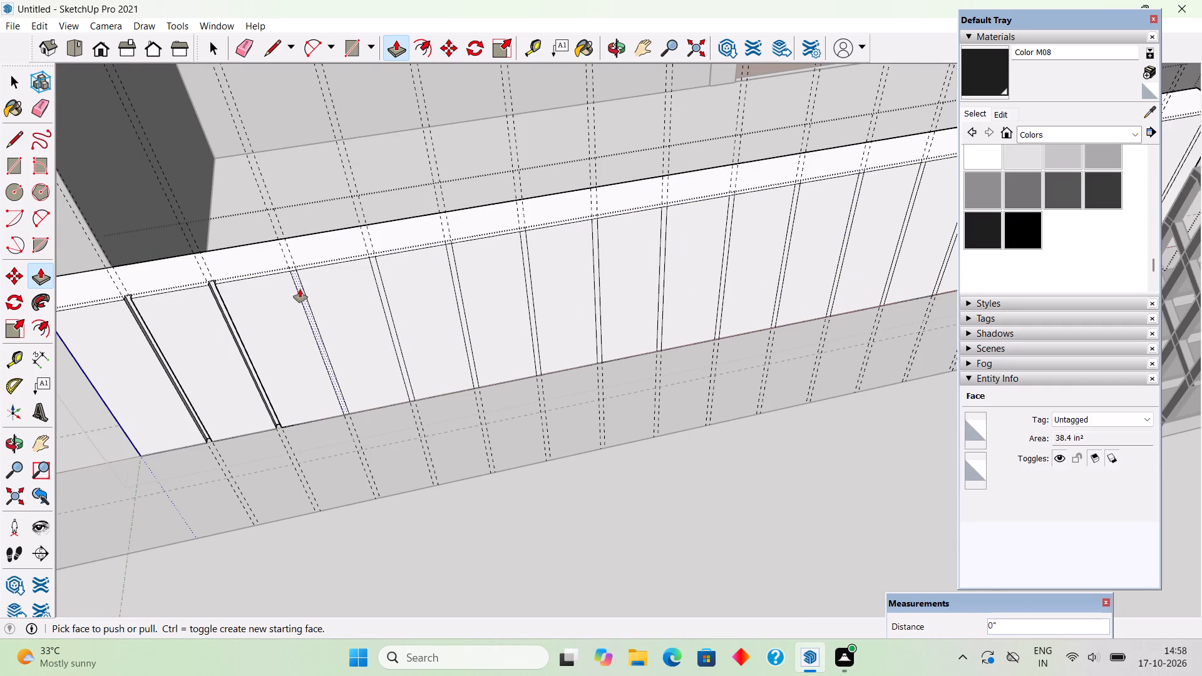
key("ctrl+z")
left_click(300, 289)
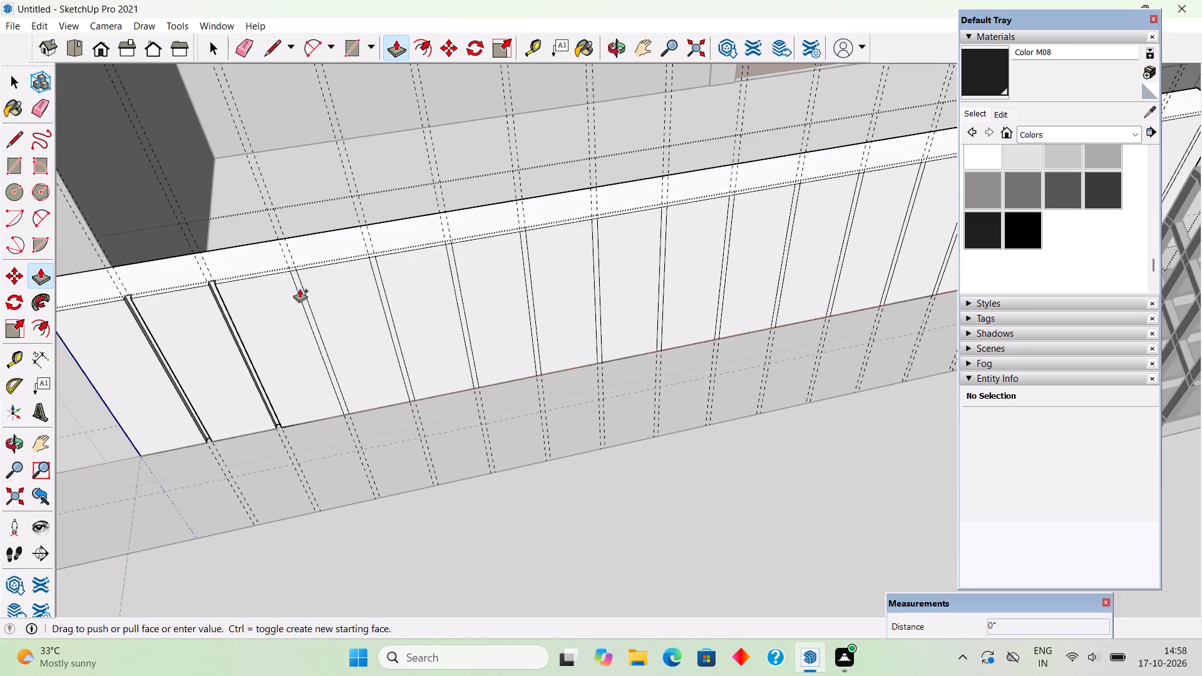
type("1\"")
key("Return")
Push the fourth strip from the far end of the parapet 1" into the wall.
middle_click_drag(347, 287, 498, 314)
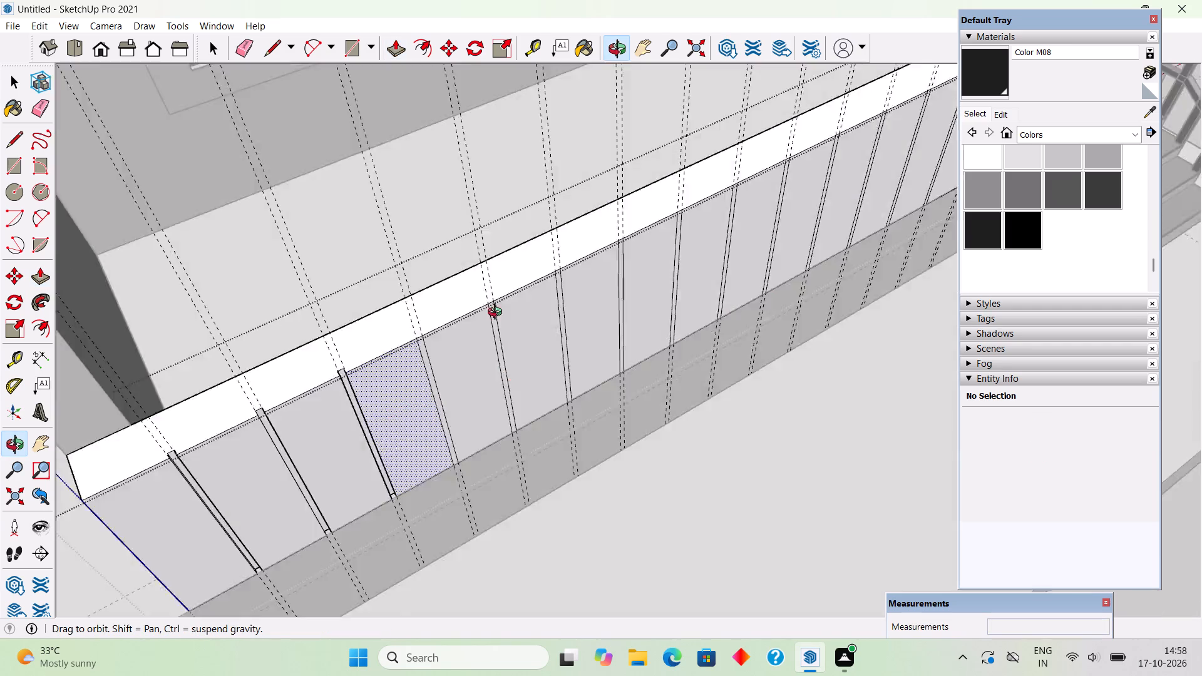
middle_click_drag(498, 314, 788, 236)
middle_click_drag(725, 327, 678, 308)
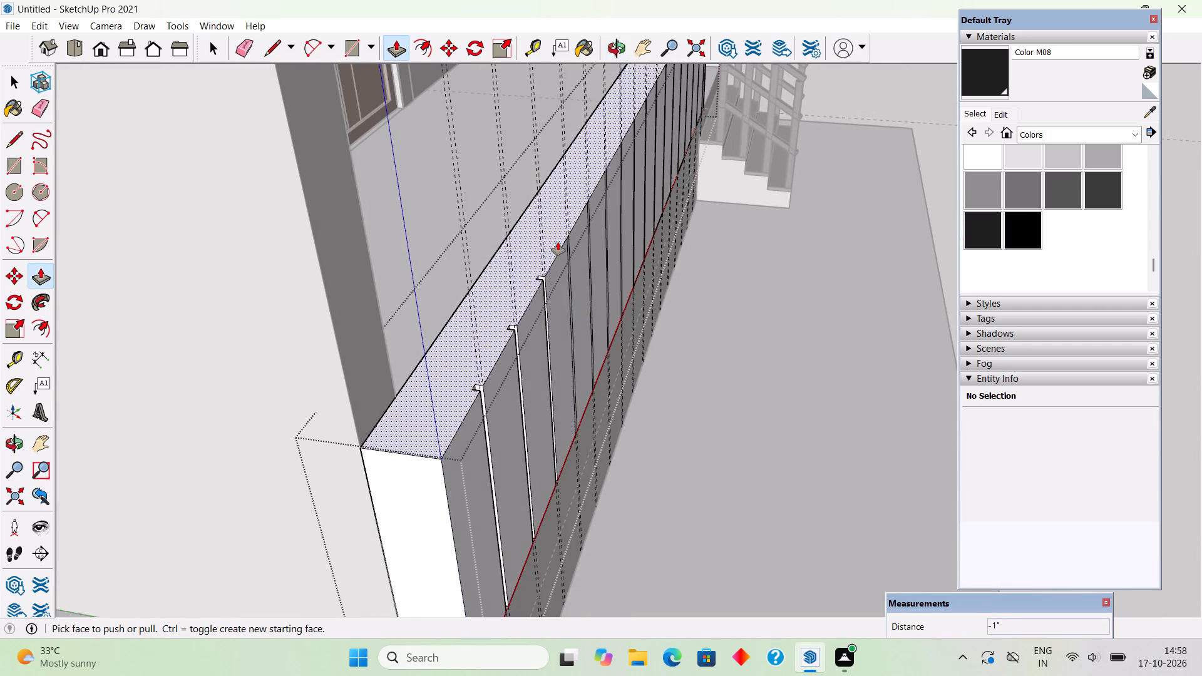
scroll(558, 242, "up", 15)
double_click(568, 253)
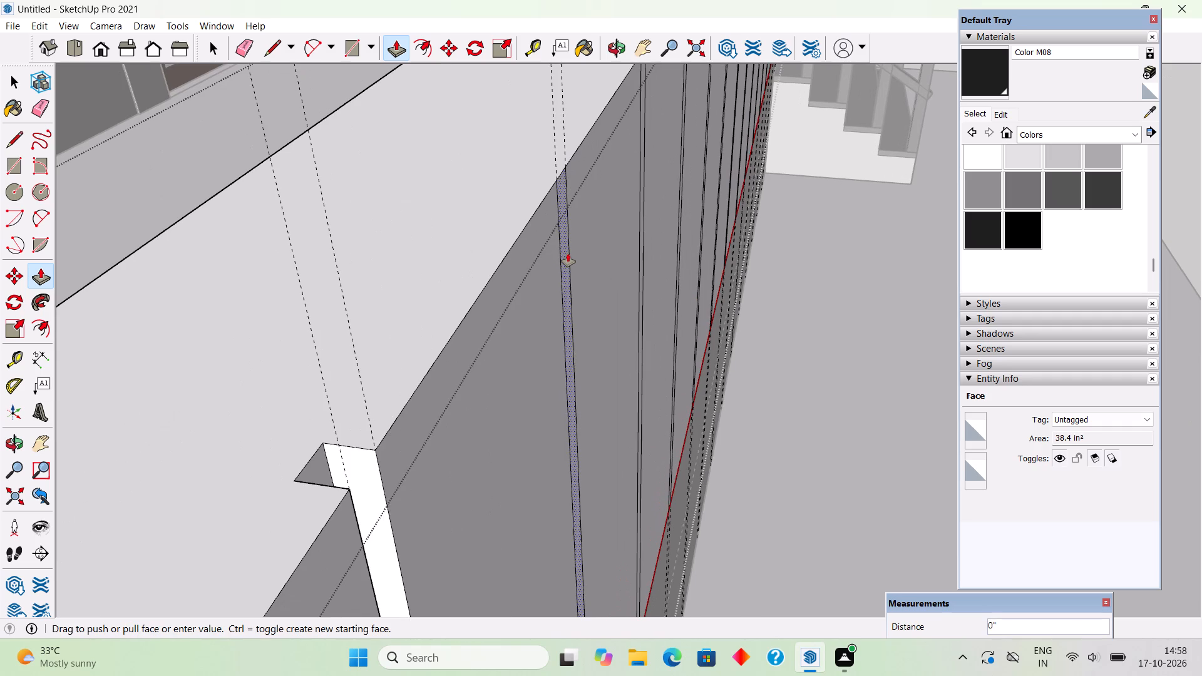
key("ctrl+z")
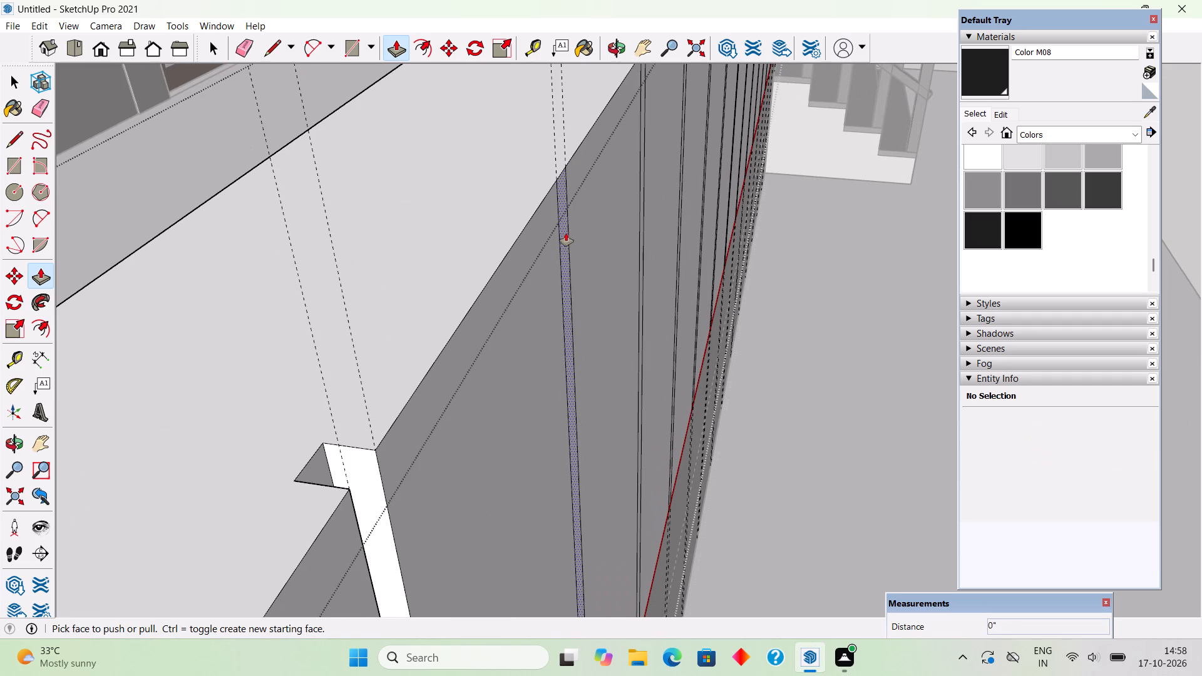
left_click(566, 233)
type("1\"")
key("Return")
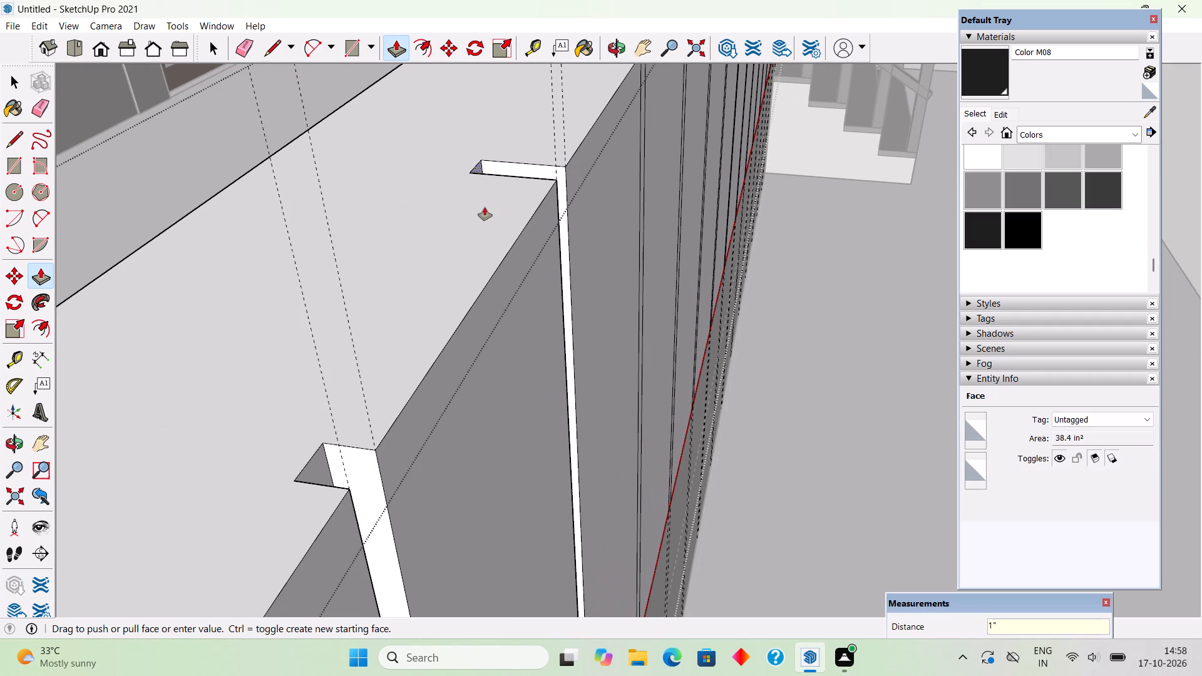
Push the fifth, sixth and seventh strips from the far end of the parapet 1" into the wall.
scroll(485, 207, "down", 6)
scroll(485, 207, "down", 18)
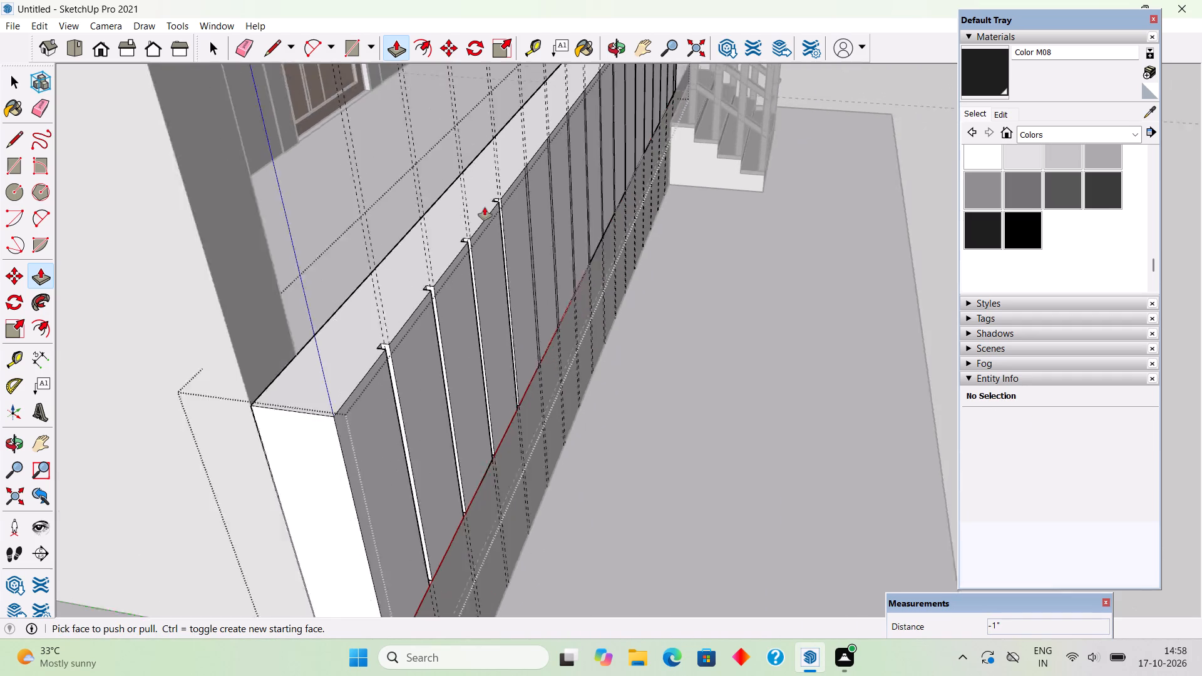
scroll(485, 207, "down", 2)
scroll(575, 120, "up", 13)
scroll(563, 146, "down", 4)
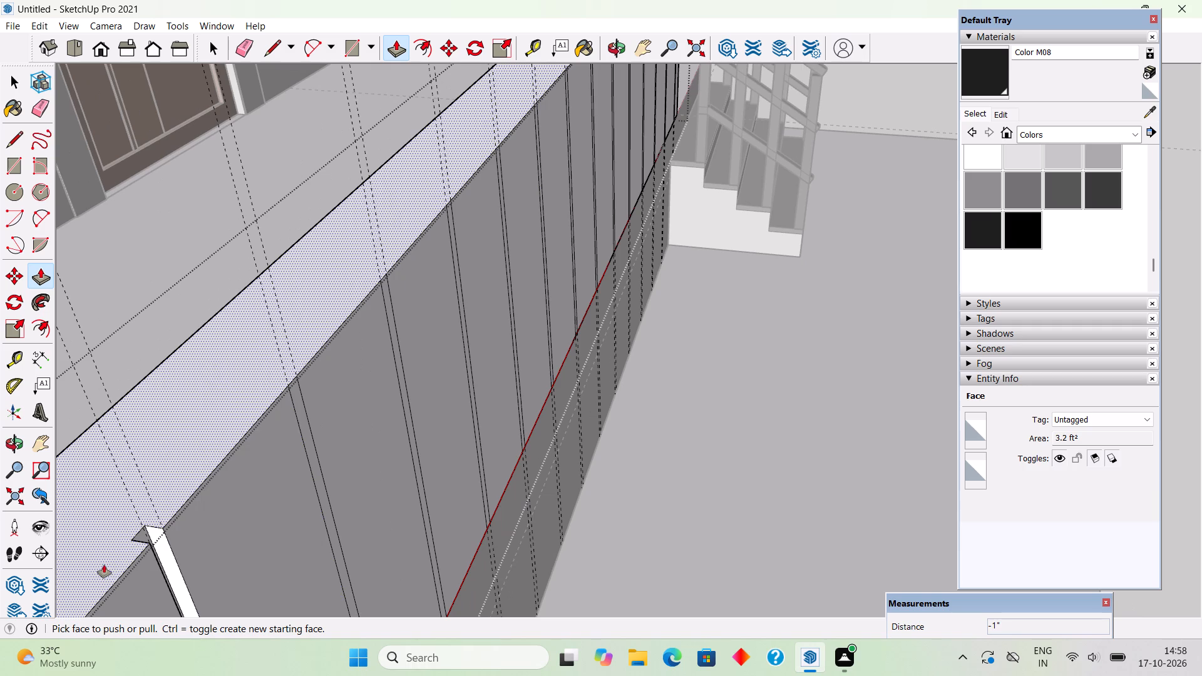
left_click(300, 408)
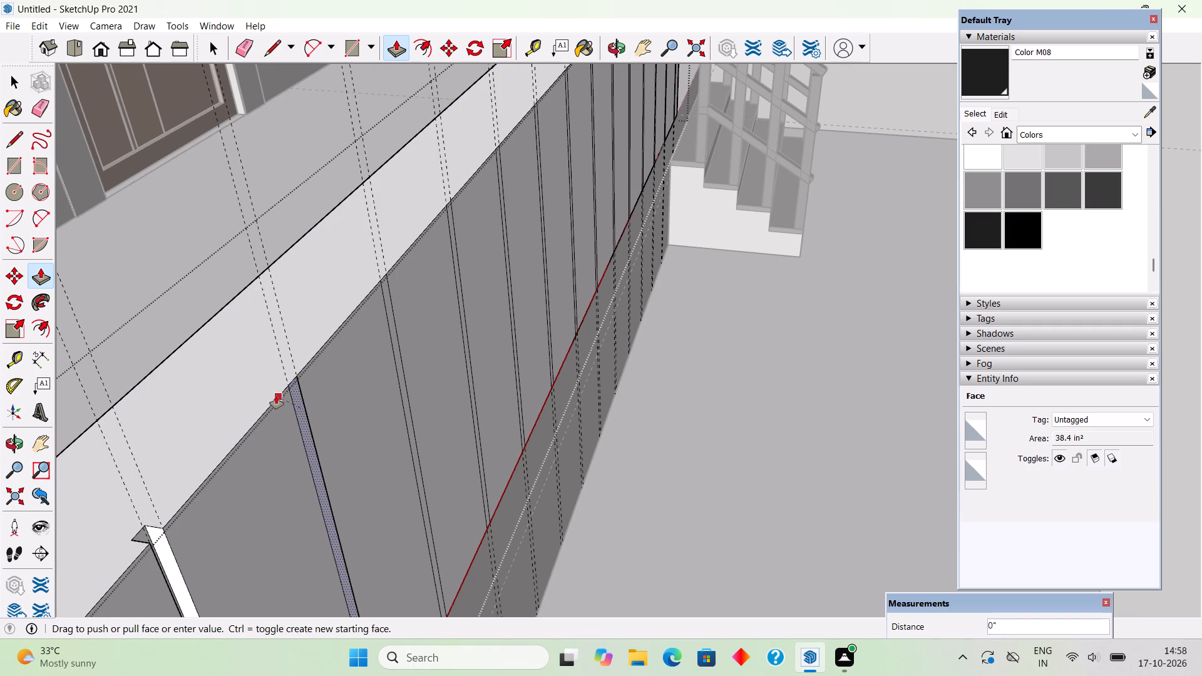
type("1\"")
key("Return")
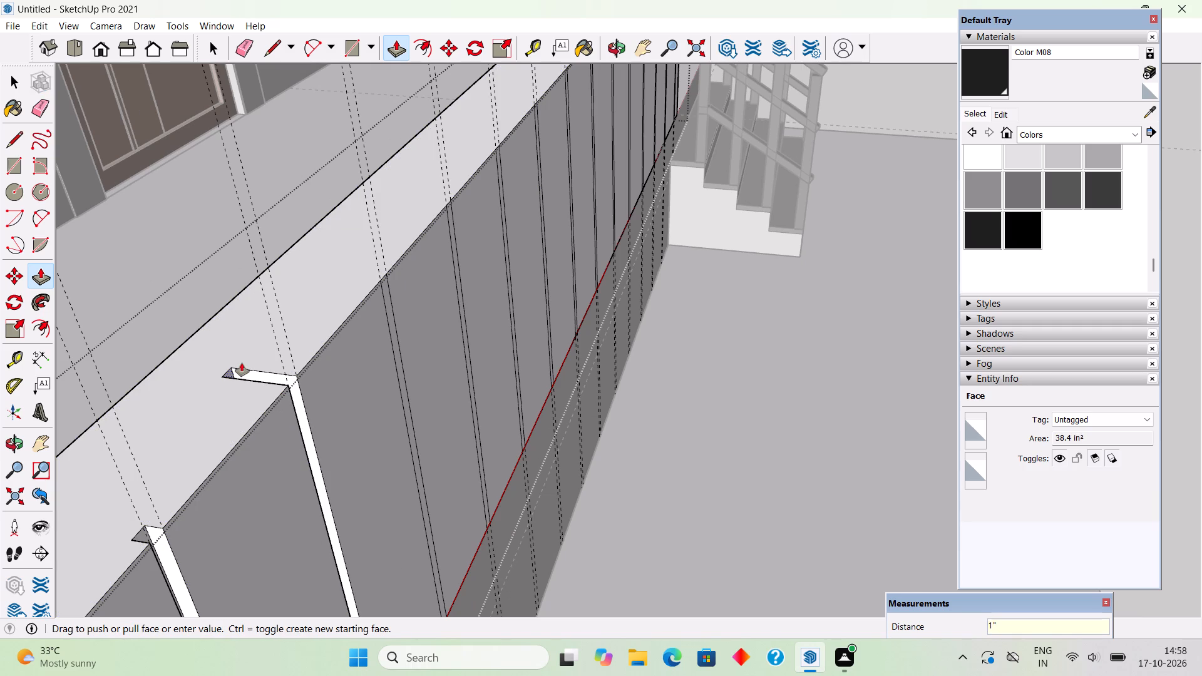
left_click(390, 312)
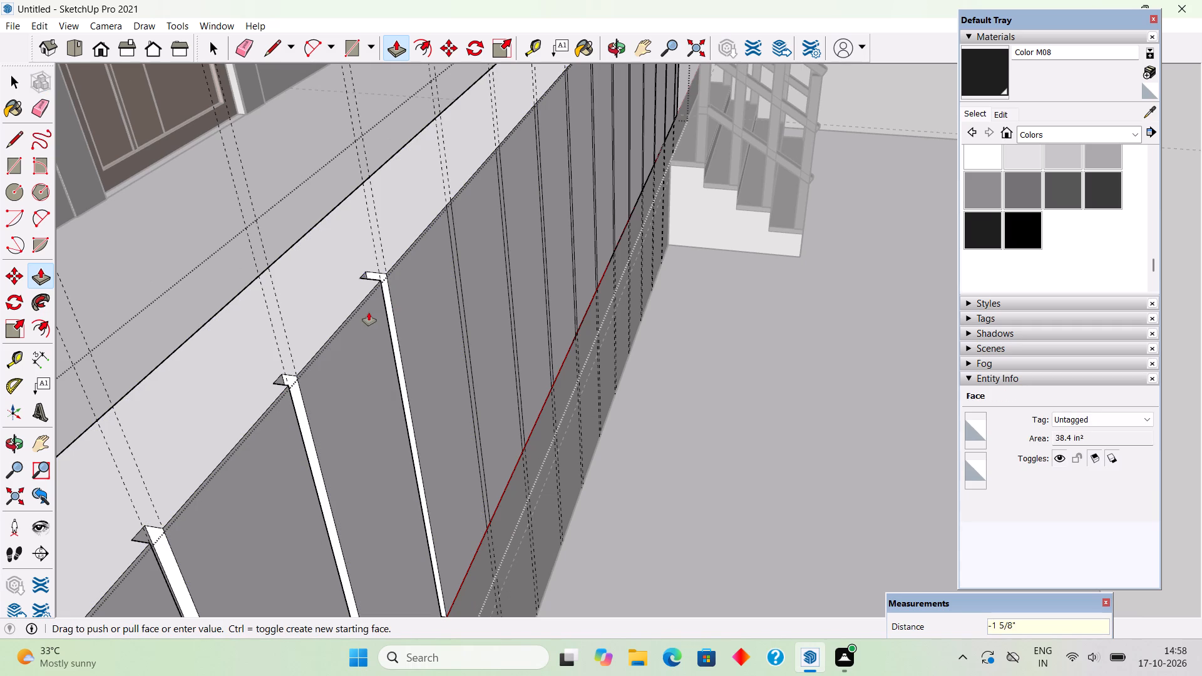
type("1\"")
key("Return")
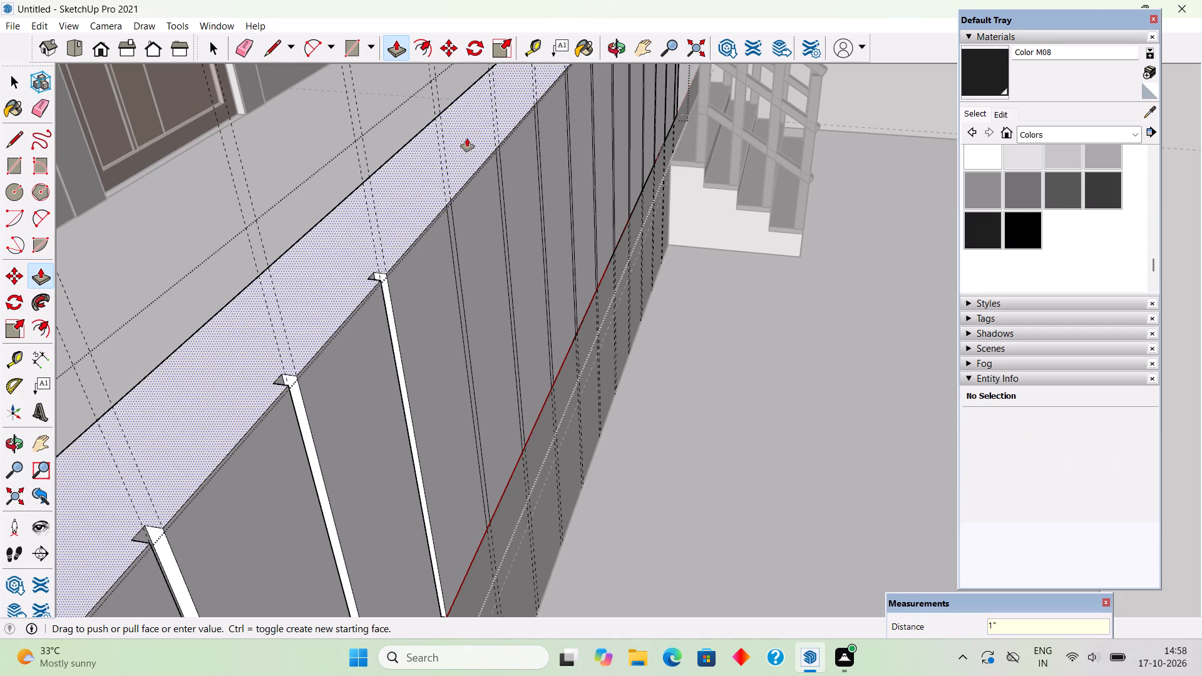
left_click(451, 218)
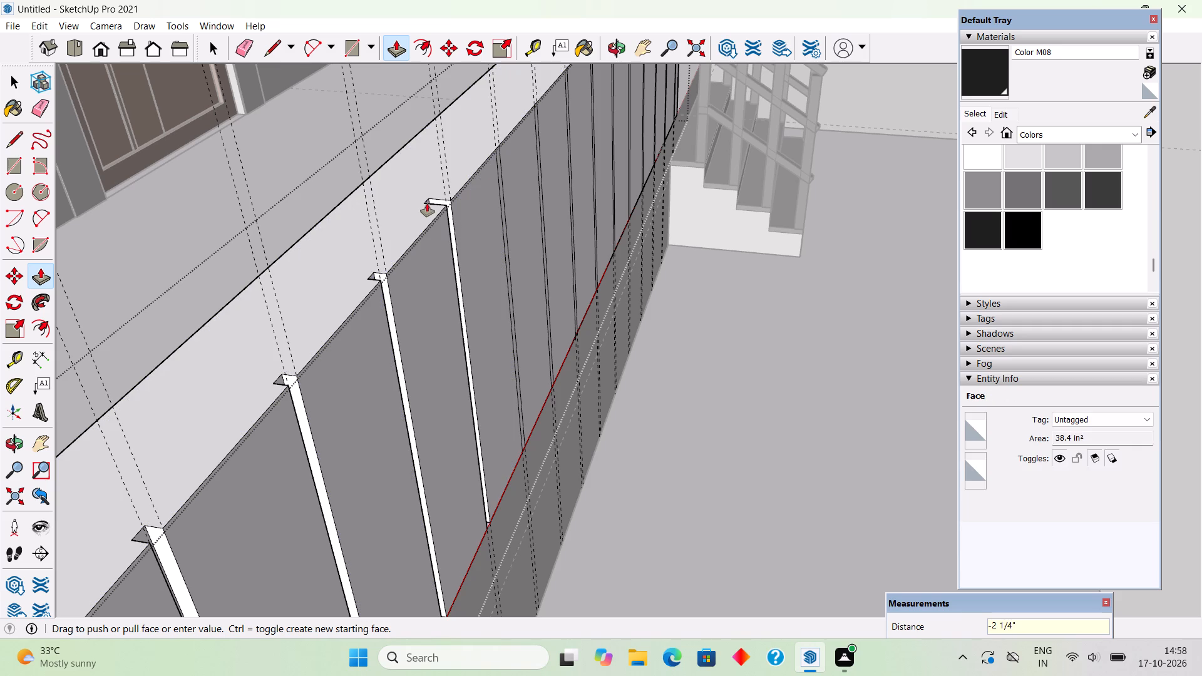
type("1\"")
key("Return")
Push the eighth strip from the far end of the parapet 1" into the wall.
scroll(427, 203, "down", 2)
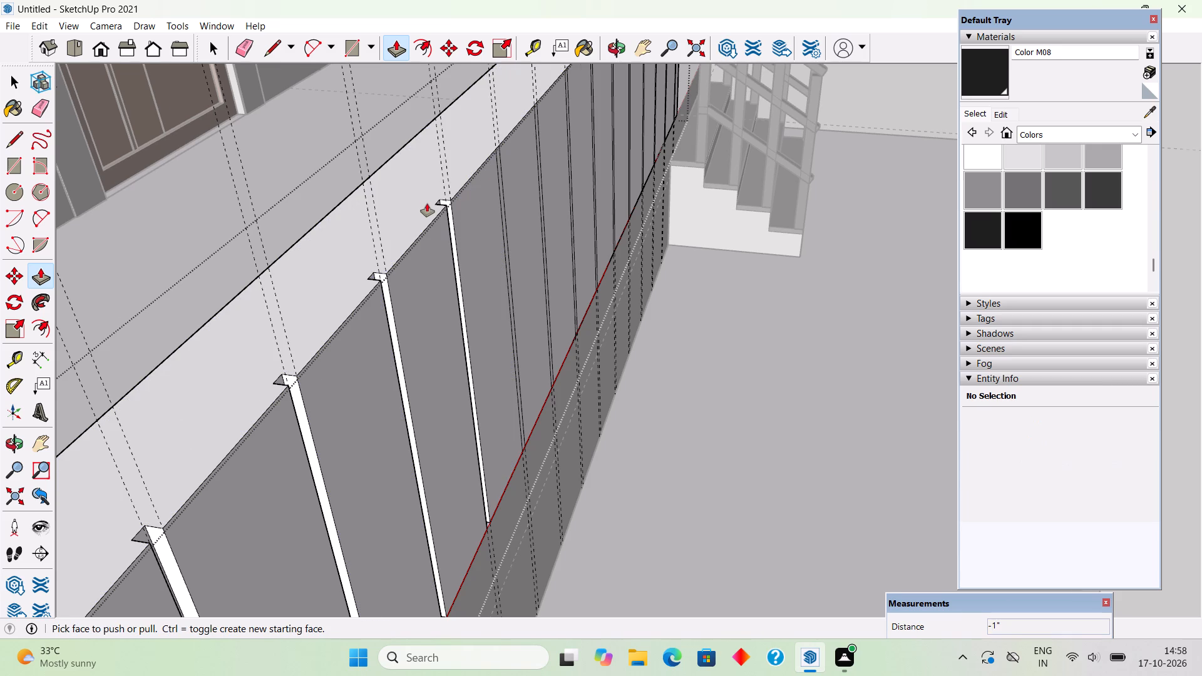
scroll(427, 203, "down", 14)
scroll(488, 105, "up", 6)
scroll(511, 170, "up", 2)
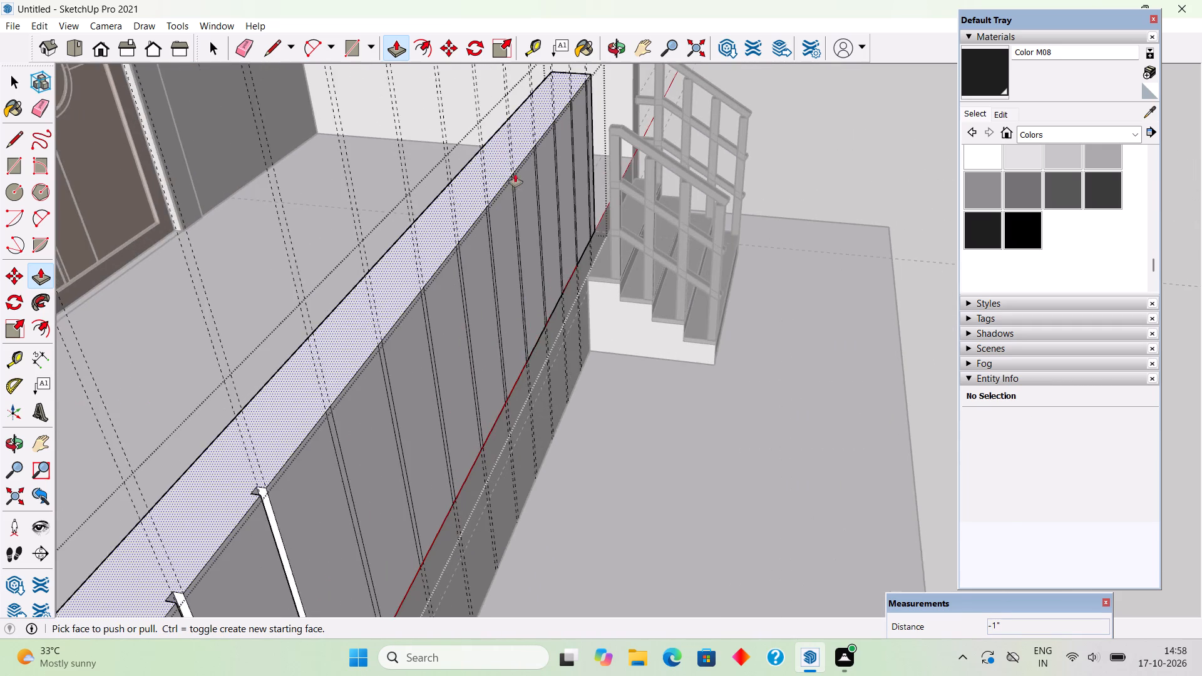
scroll(515, 174, "up", 1)
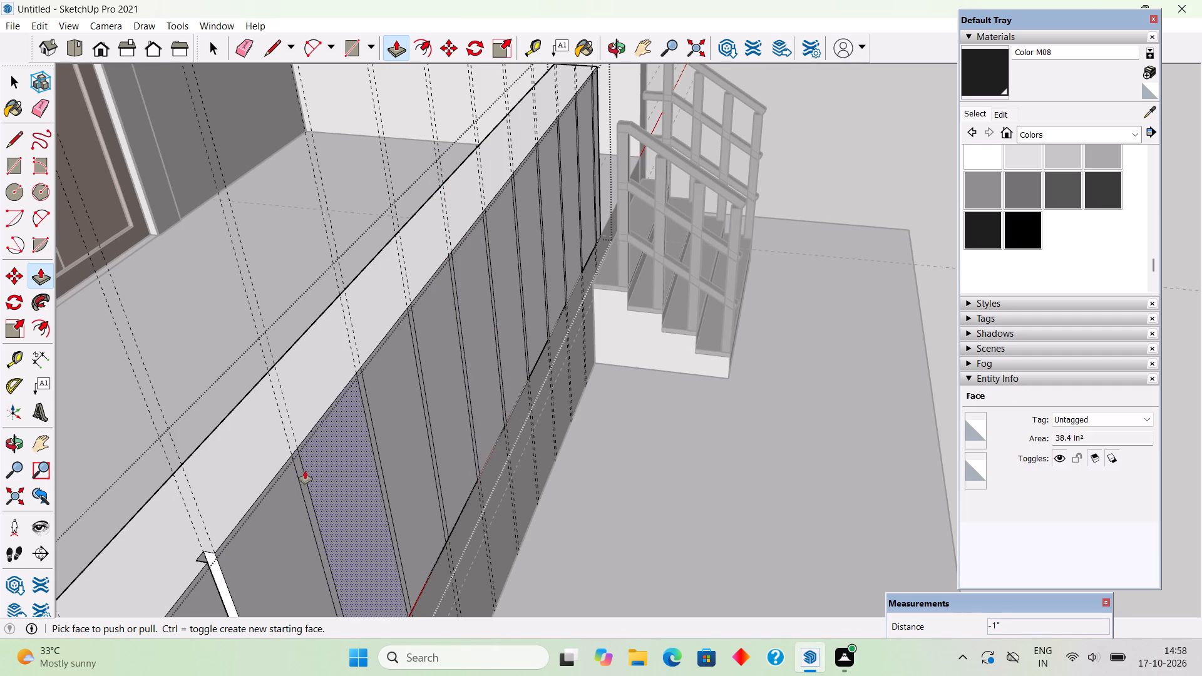
left_click(305, 479)
type("1\"")
key("Return")
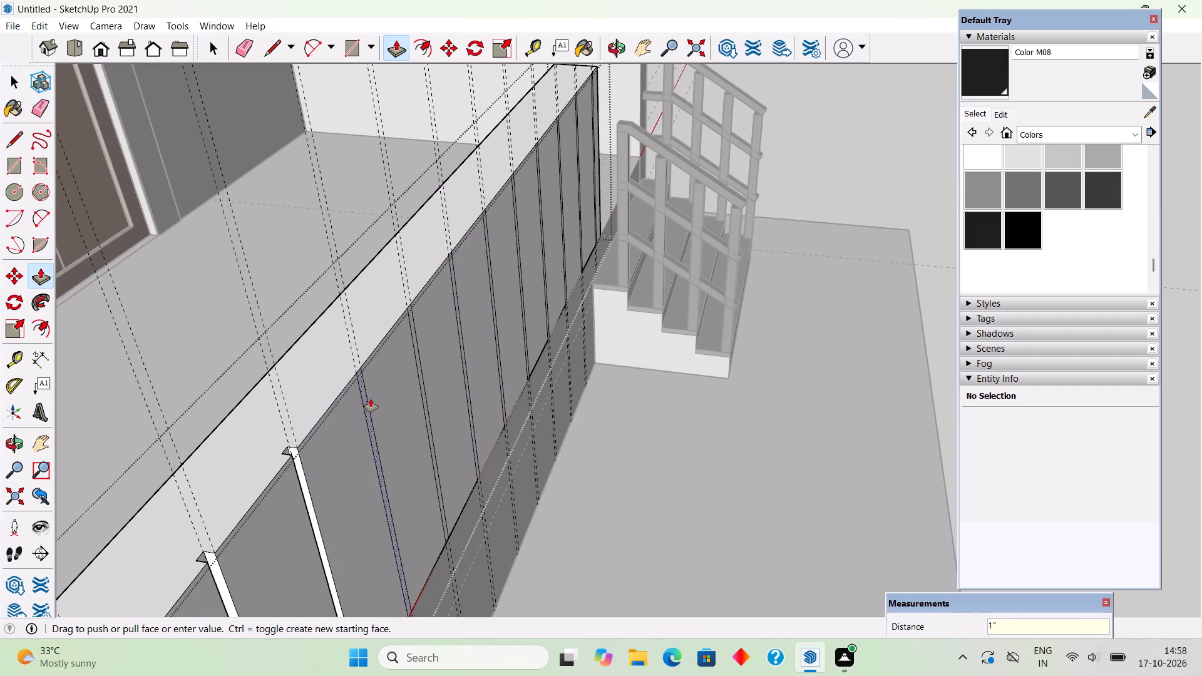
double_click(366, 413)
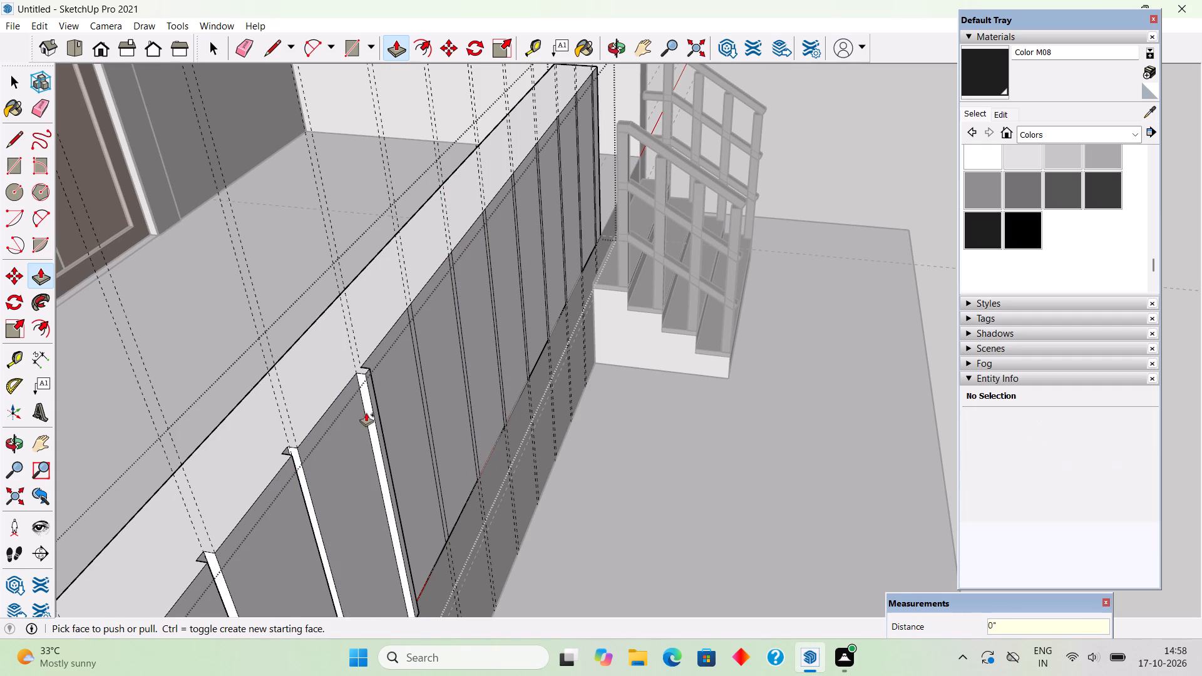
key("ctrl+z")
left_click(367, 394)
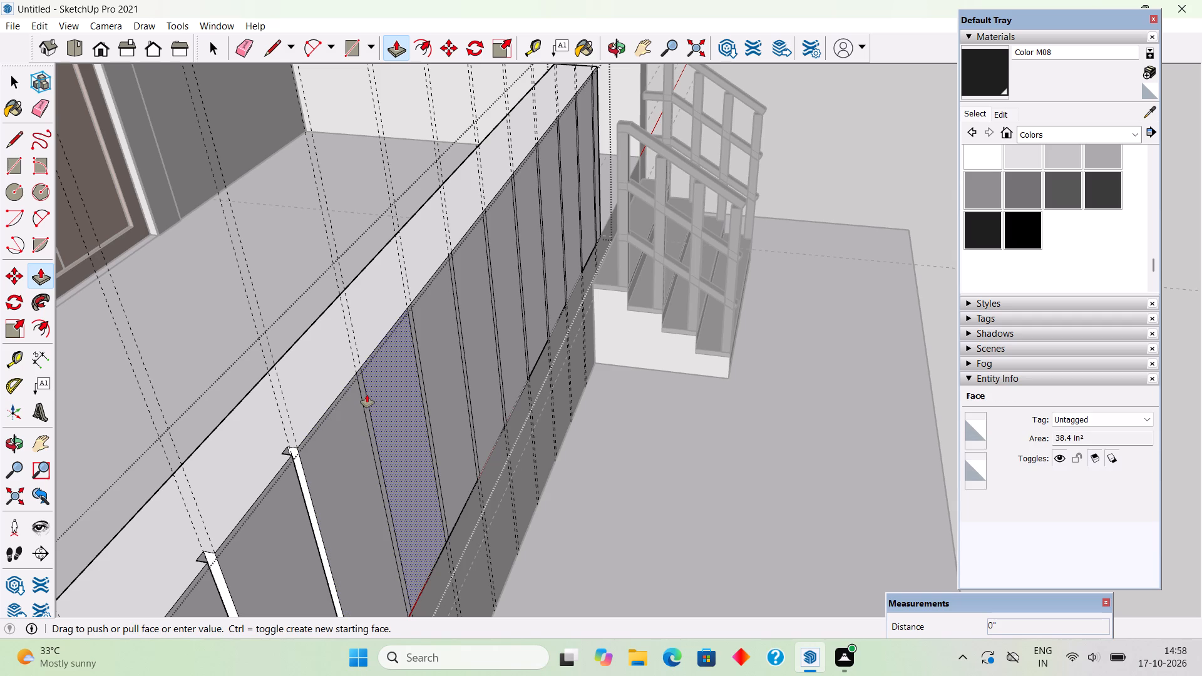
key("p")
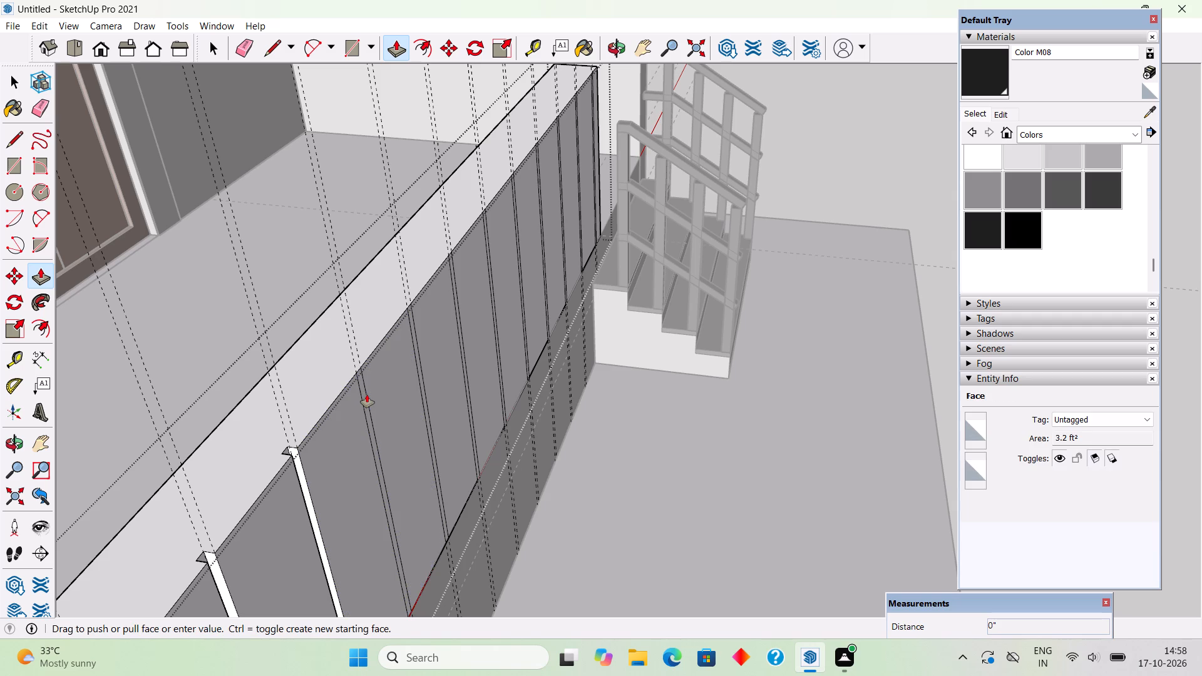
Push the ninth and tenth strips from the far end of the parapet 1" into the wall.
left_click(367, 402)
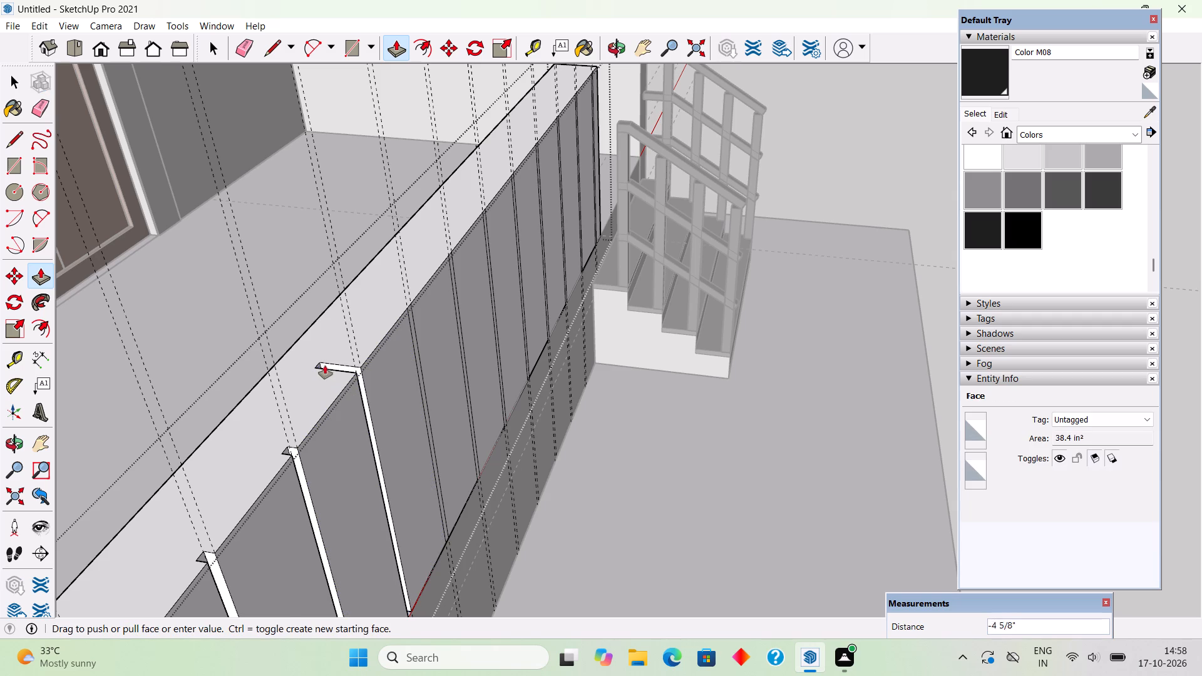
type("1\"")
key("Return")
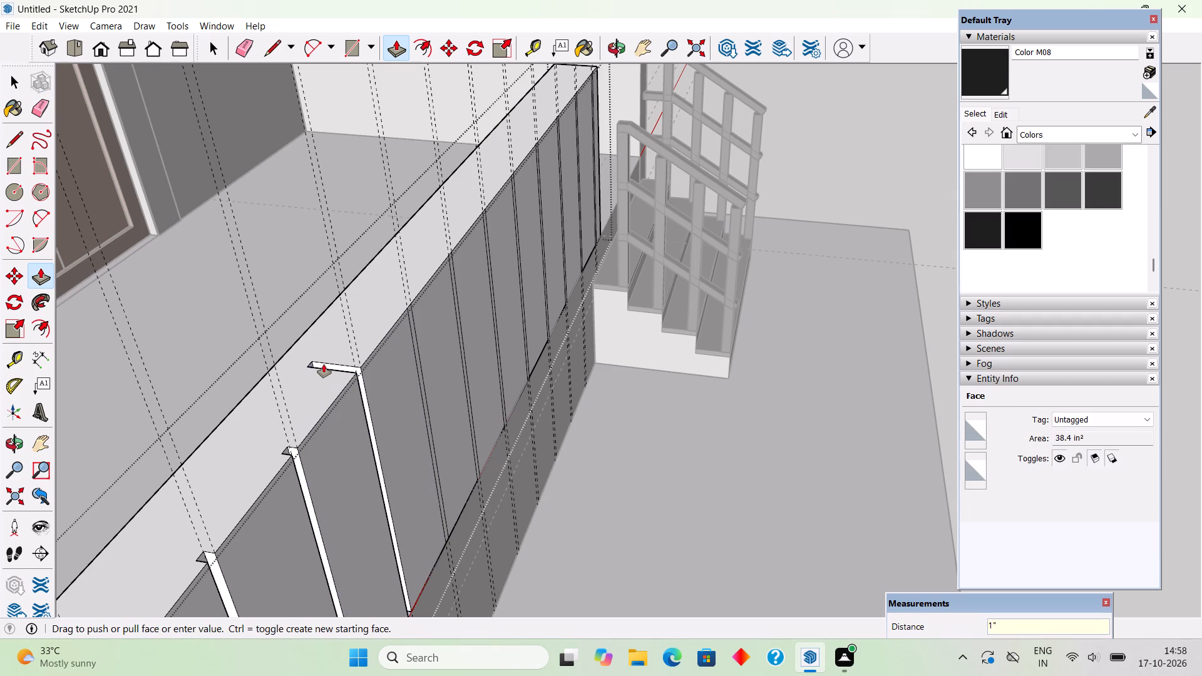
scroll(609, 172, "up", 1)
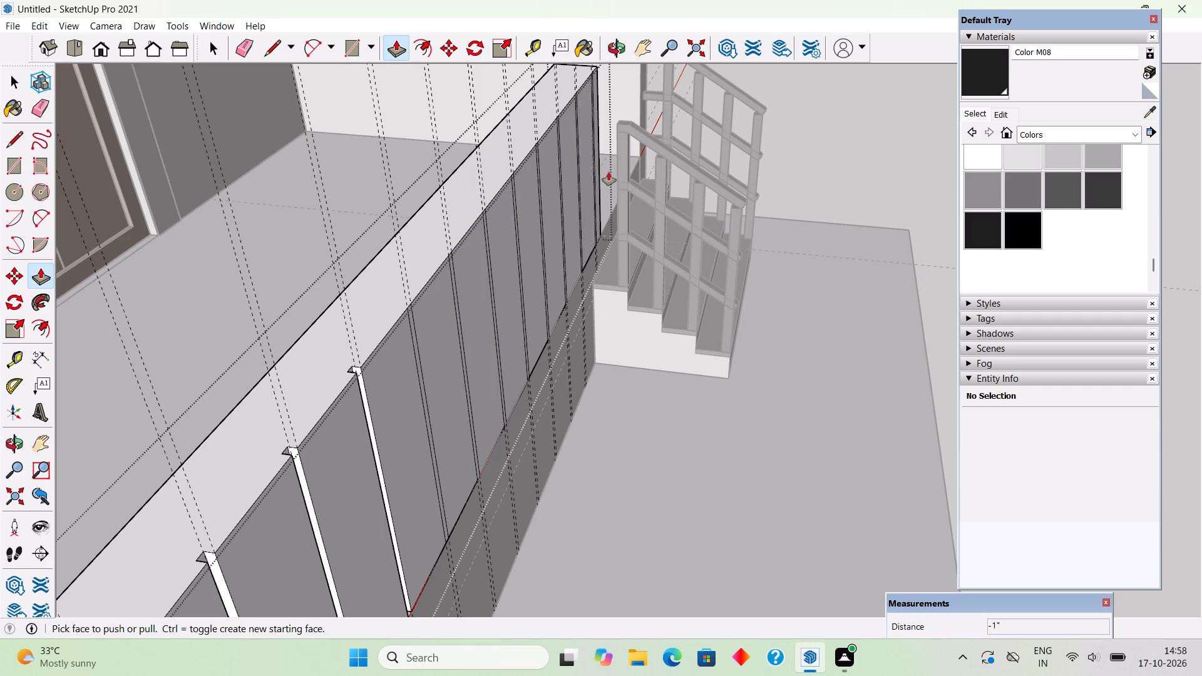
scroll(609, 172, "up", 2)
scroll(566, 239, "down", 2)
left_click(288, 464)
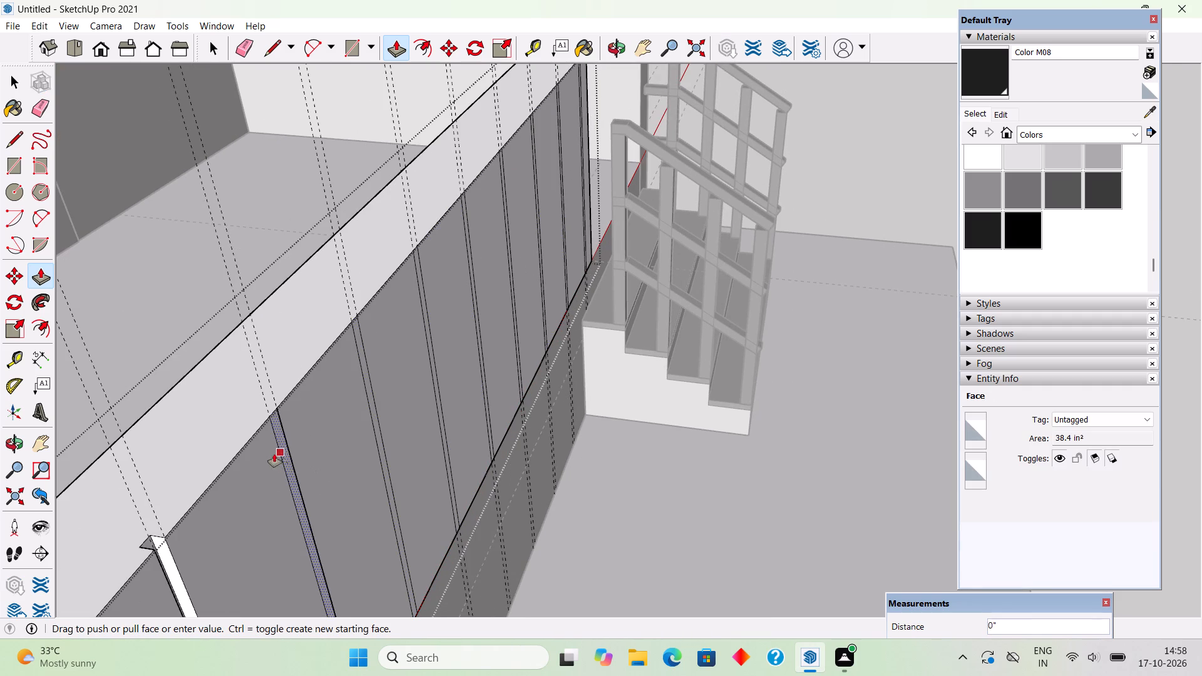
type("1\"")
key("Return")
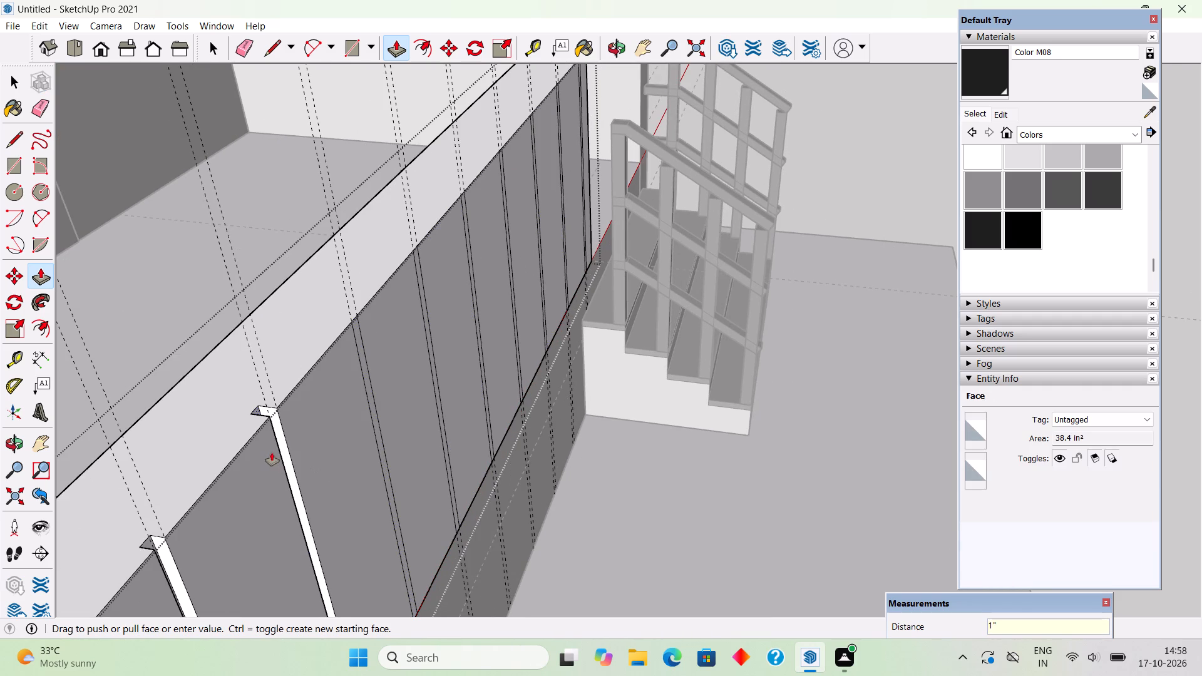
Push the next three strips toward the stairs, the eleventh to thirteenth, 1" into the parapet wall.
double_click(364, 361)
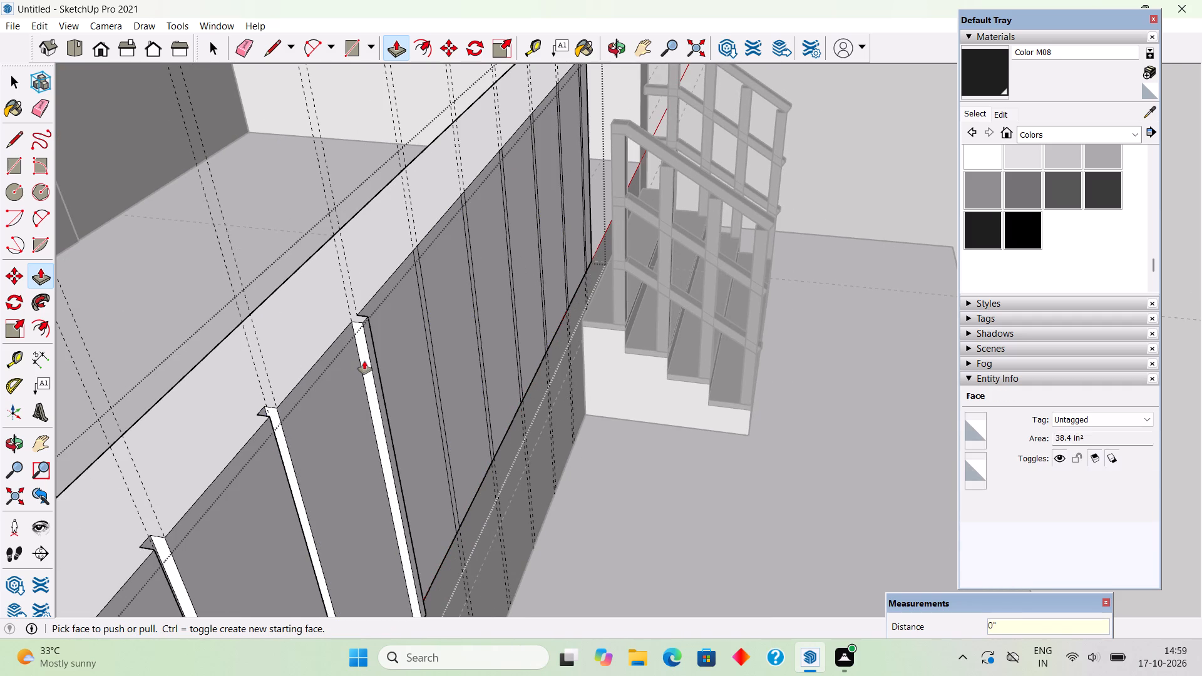
key("ctrl+z")
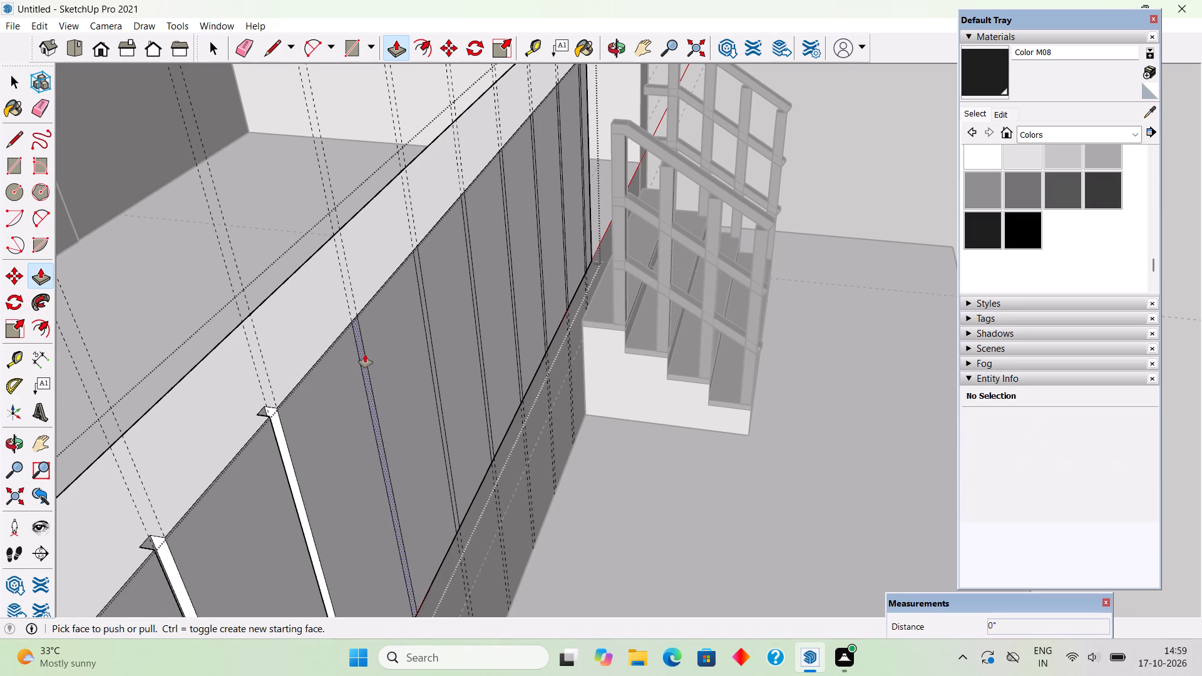
left_click(365, 354)
type("1\"")
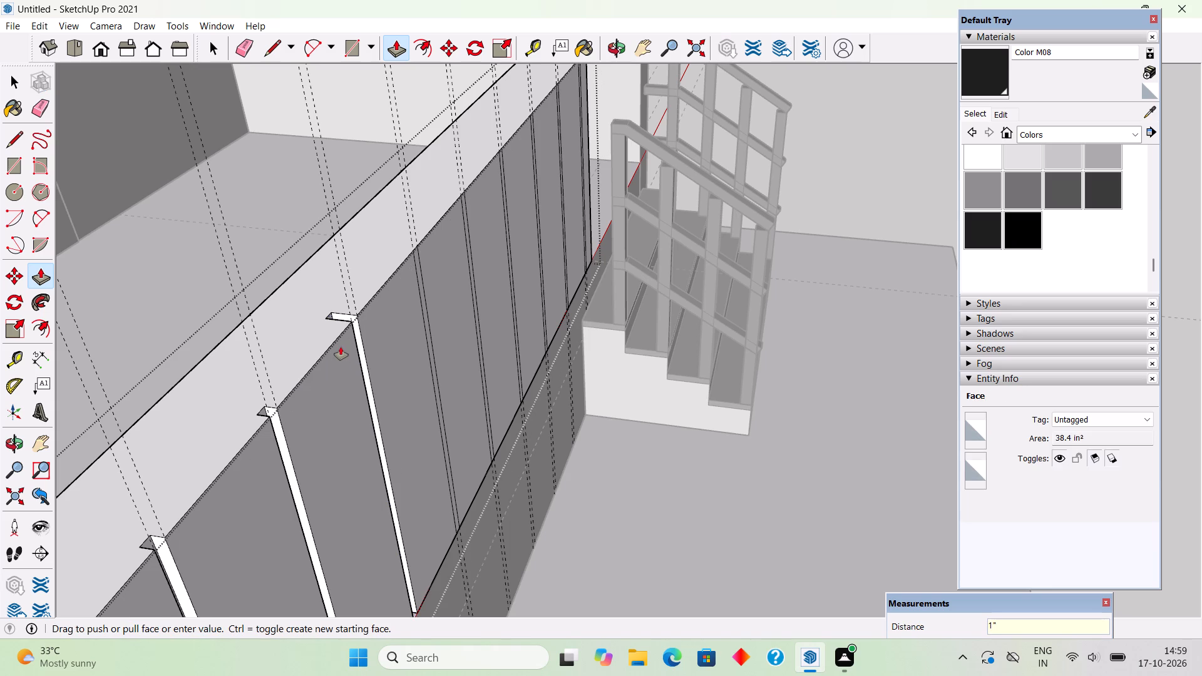
key("Return")
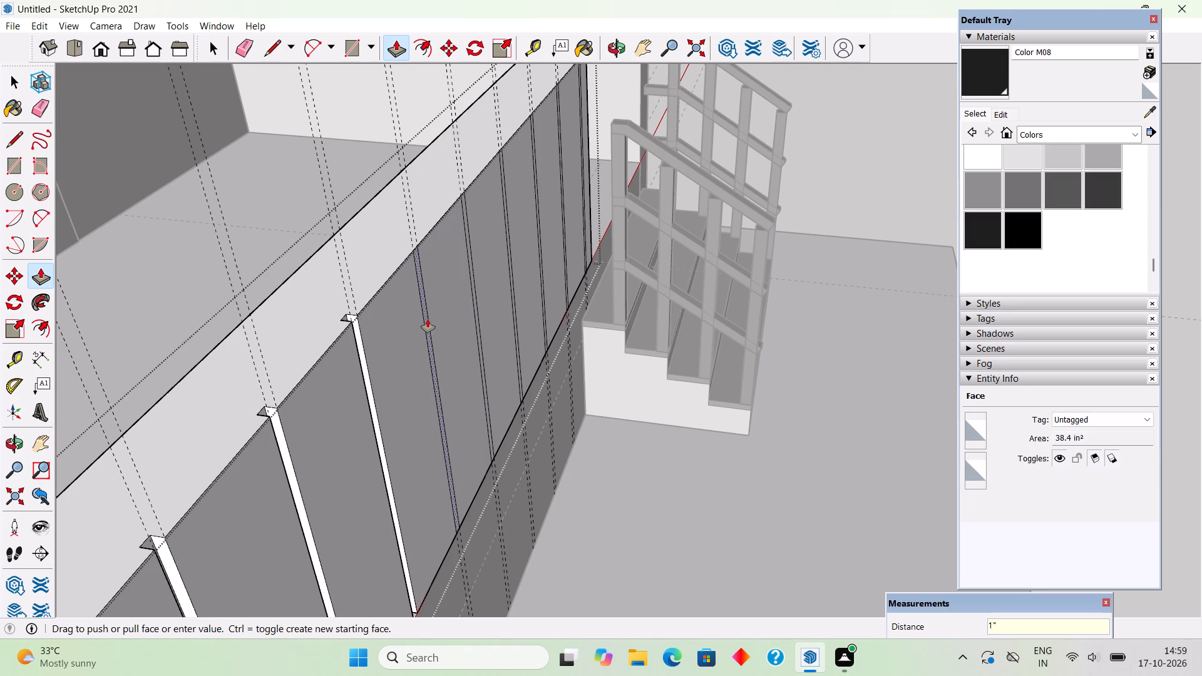
left_click(428, 319)
type("1\"")
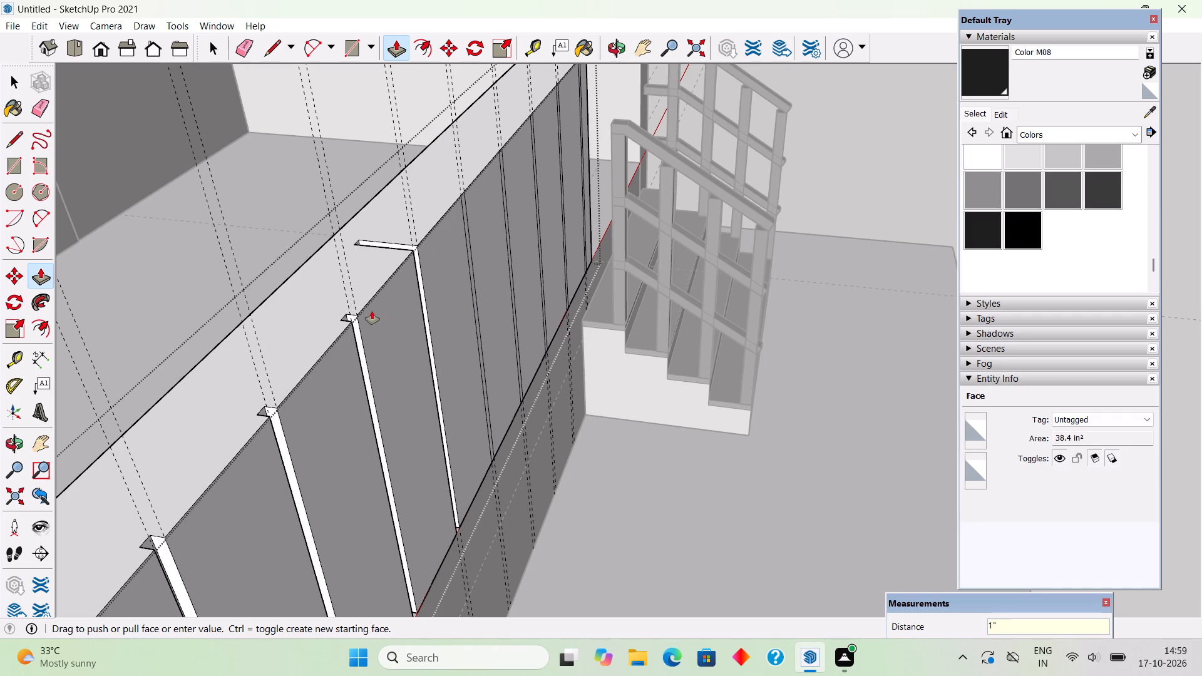
key("Return")
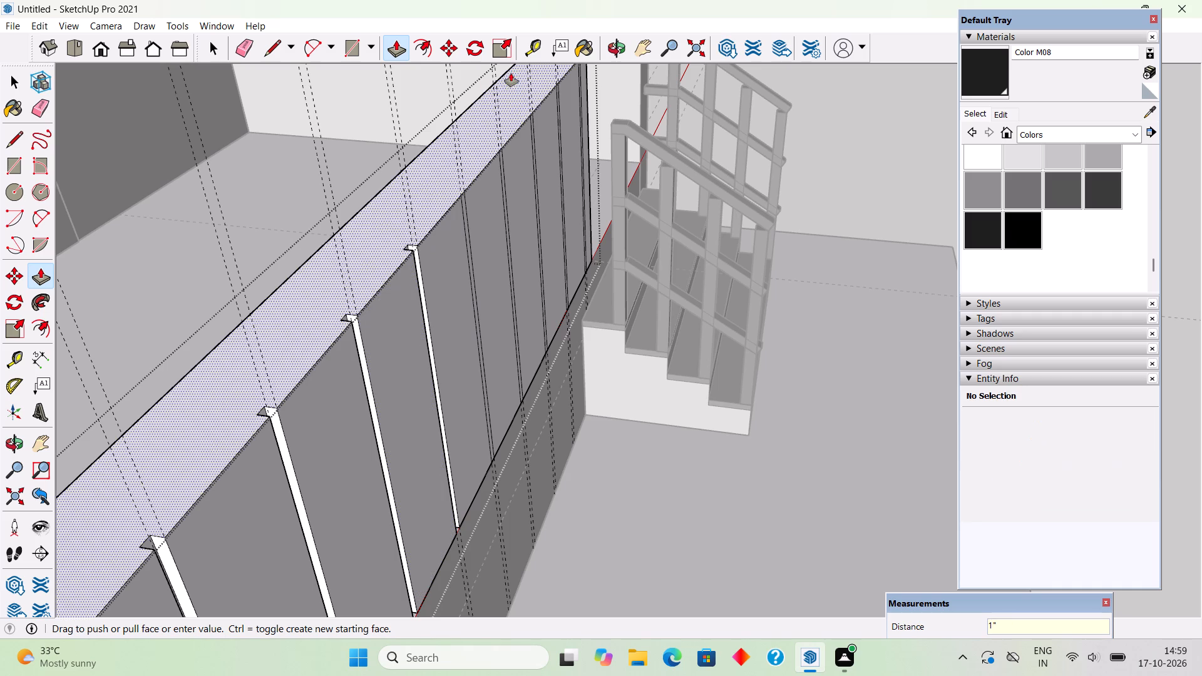
scroll(516, 175, "up", 1)
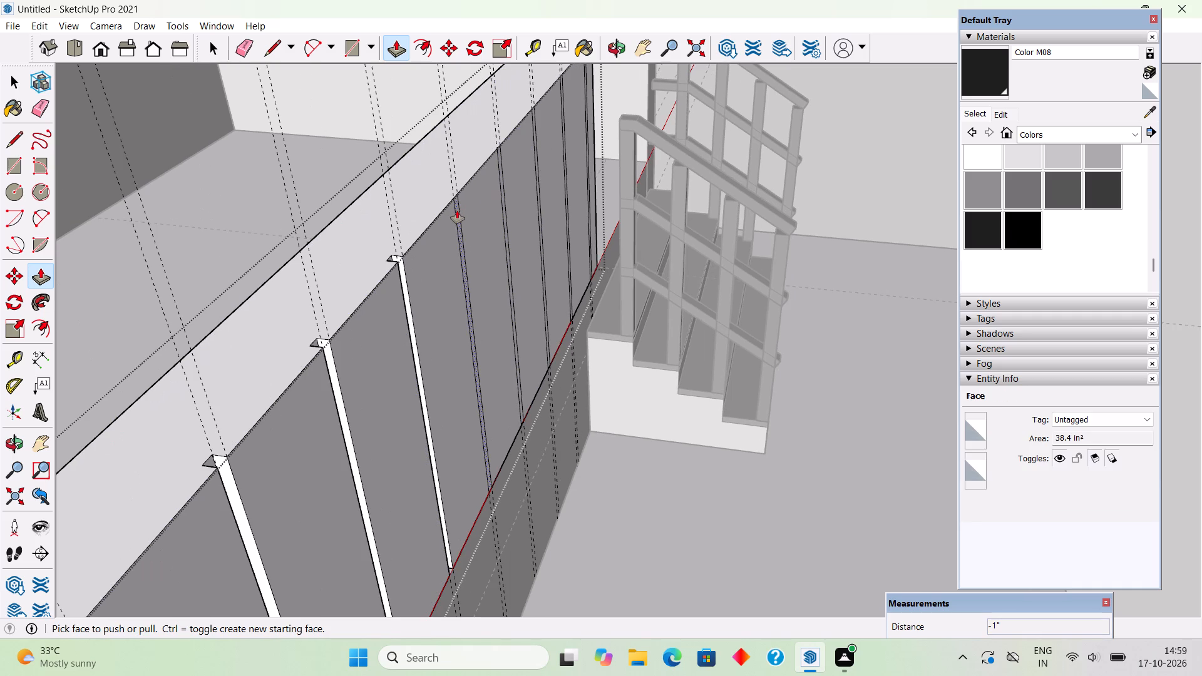
left_click(457, 210)
type("1\"")
key("Return")
Push the next two strips toward the stairs, the fourteenth and fifteenth, 1" into the parapet wall.
scroll(449, 206, "down", 5)
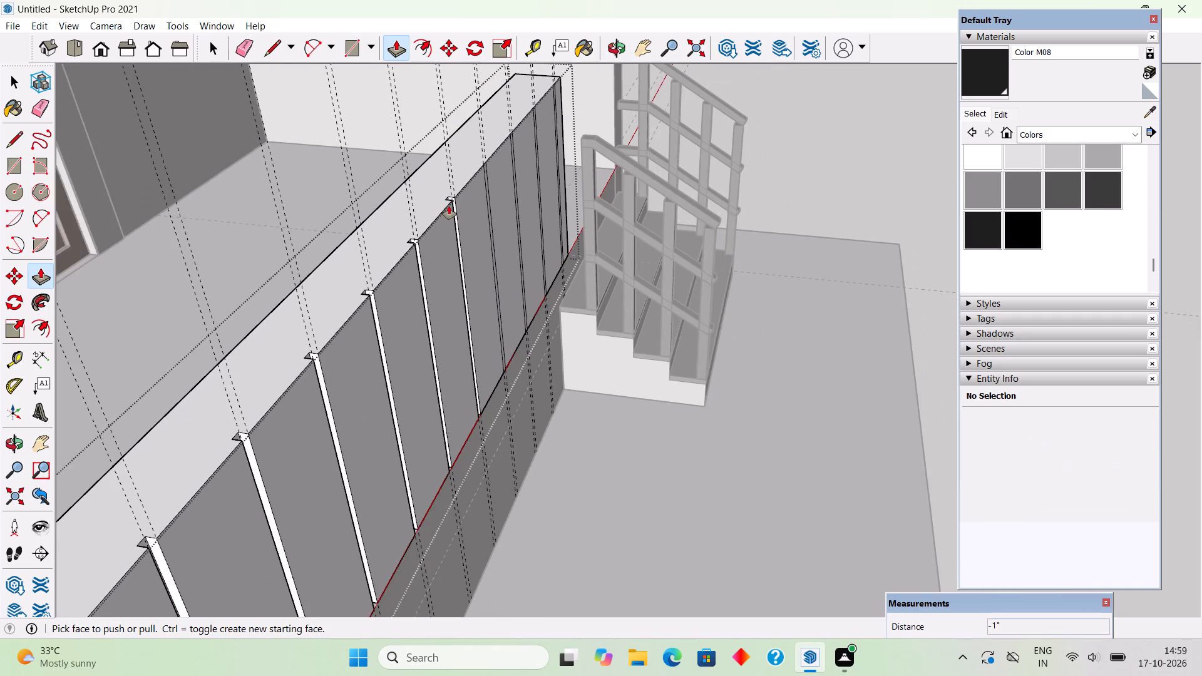
scroll(449, 206, "down", 1)
scroll(567, 110, "up", 5)
scroll(528, 146, "up", 3)
scroll(528, 146, "down", 2)
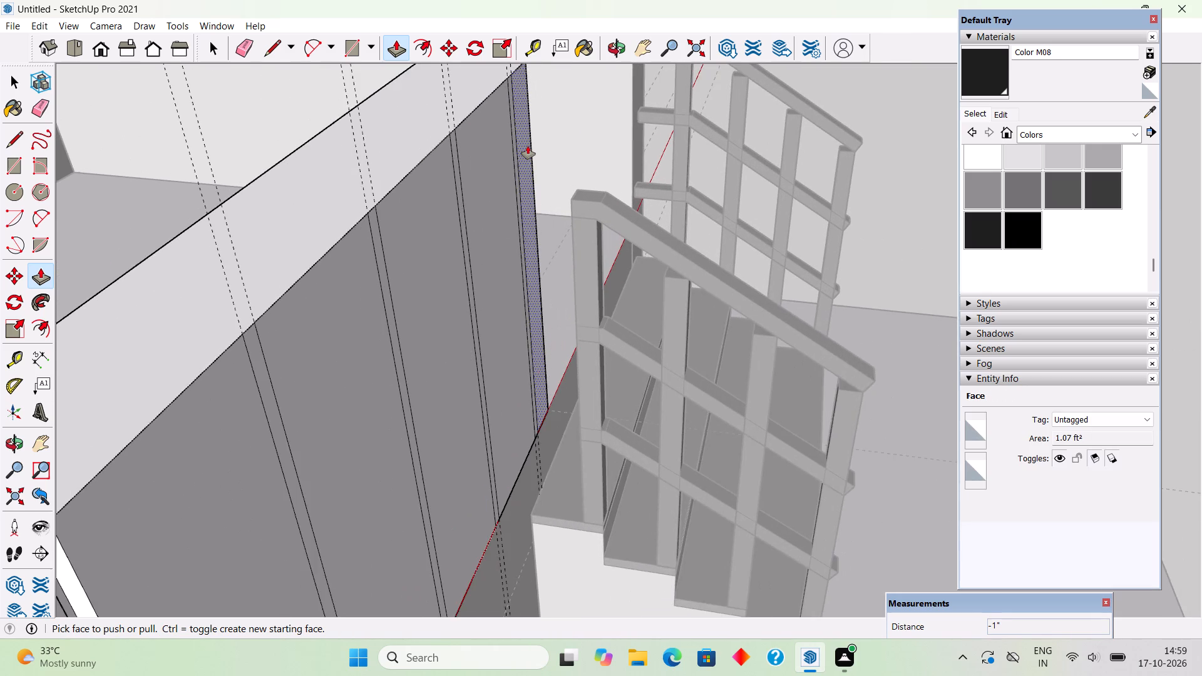
left_click(298, 329)
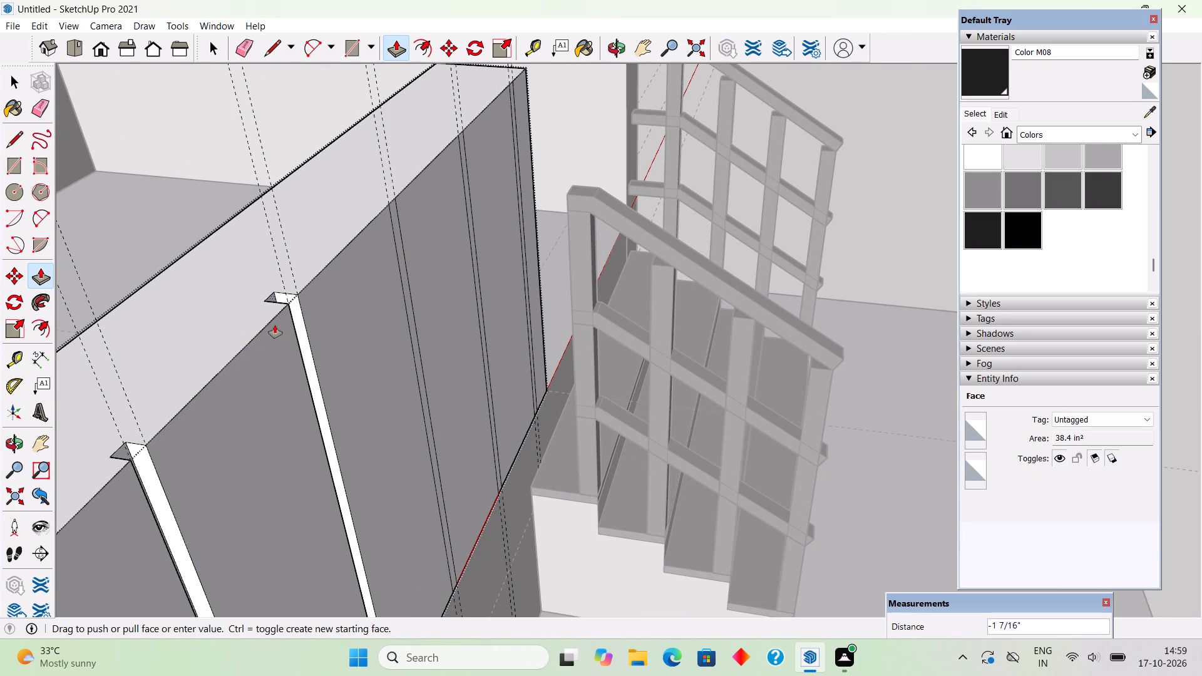
type("1\"")
key("Return")
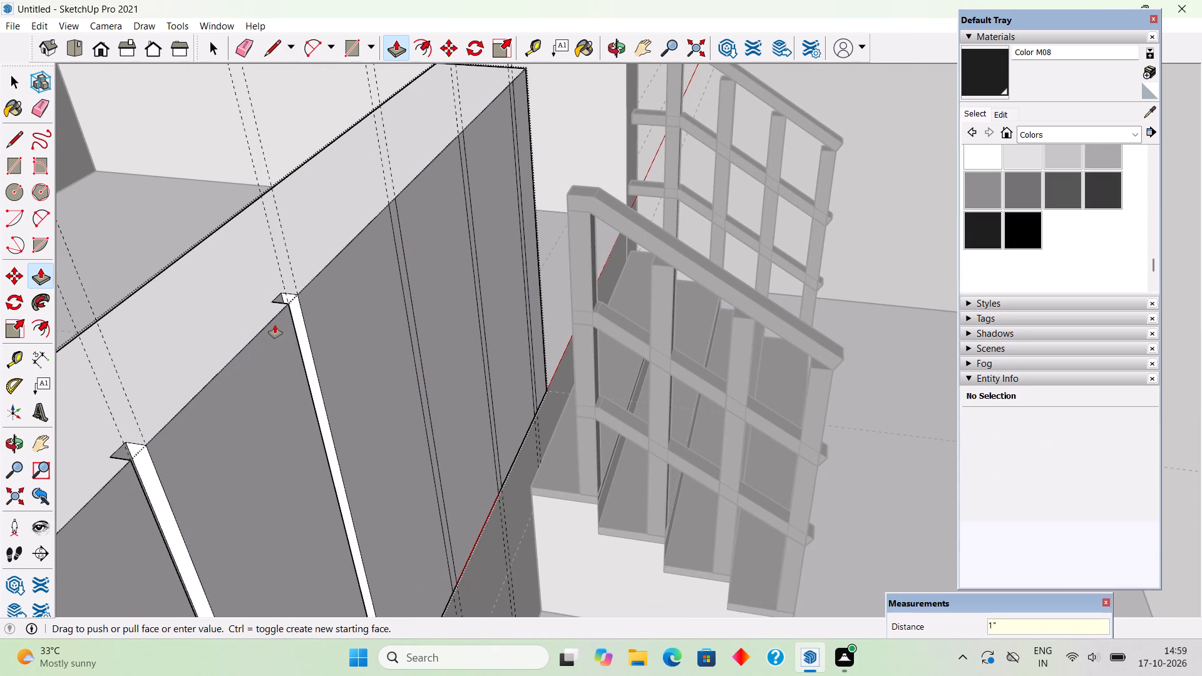
left_click(395, 213)
type("1\"")
key("Return")
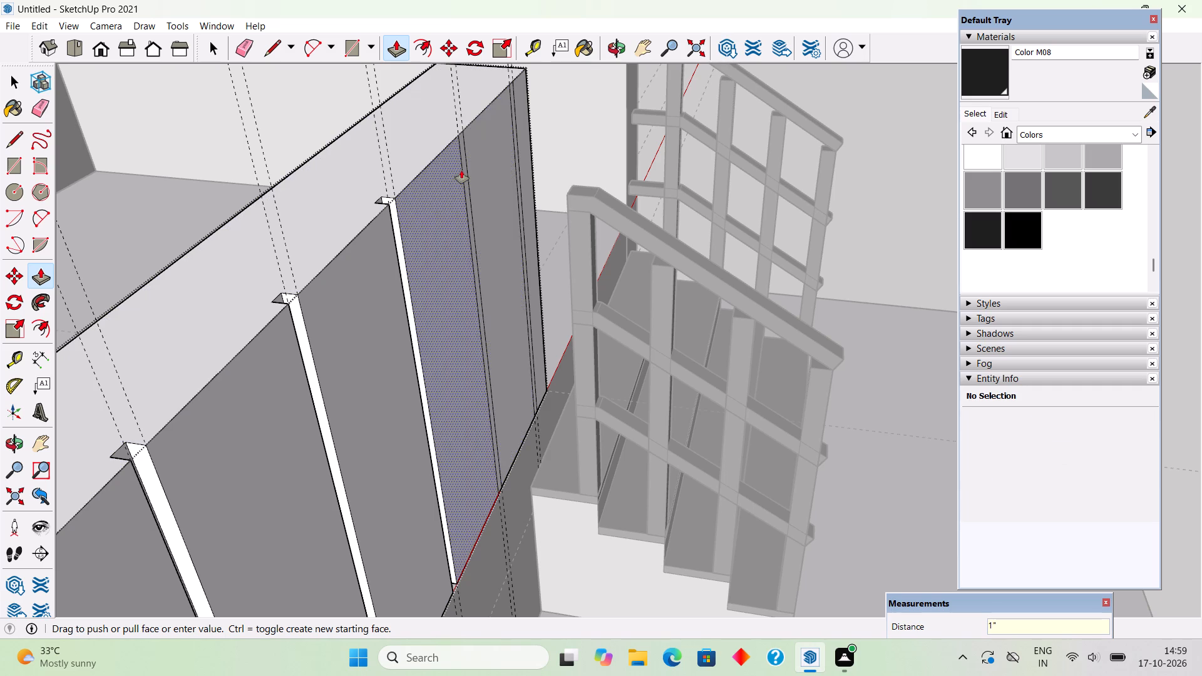
Push the last two strips at the stair end of the parapet 1" into the wall.
left_click(466, 175)
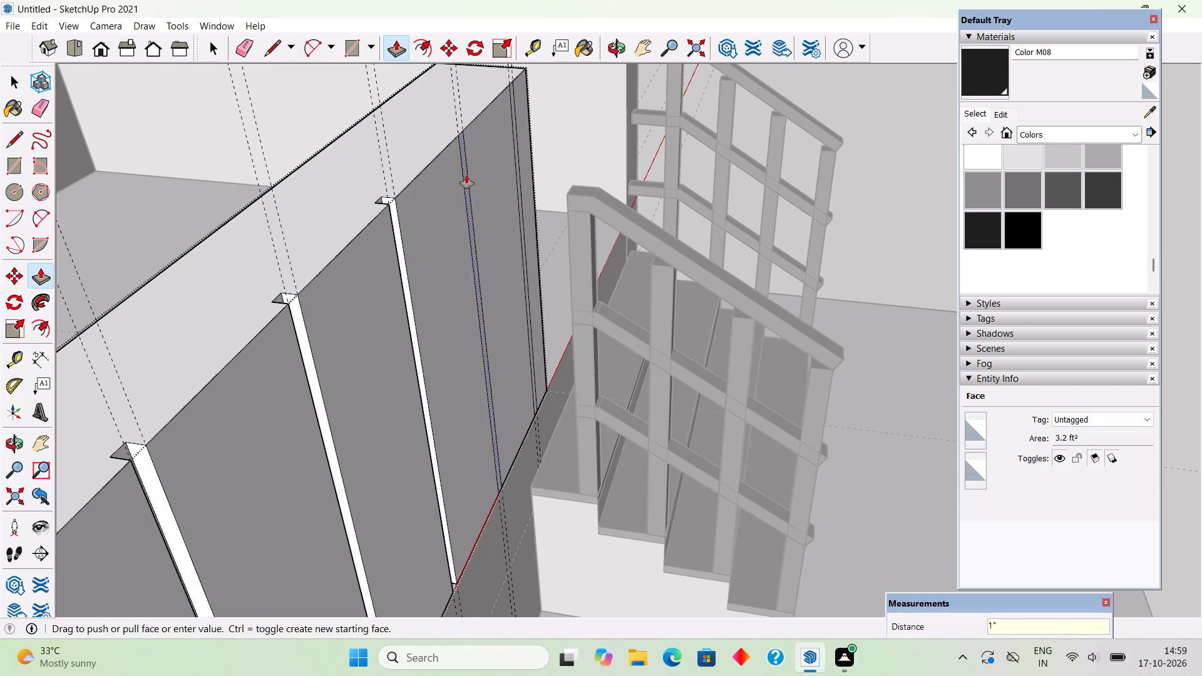
type("1\"")
key("Return")
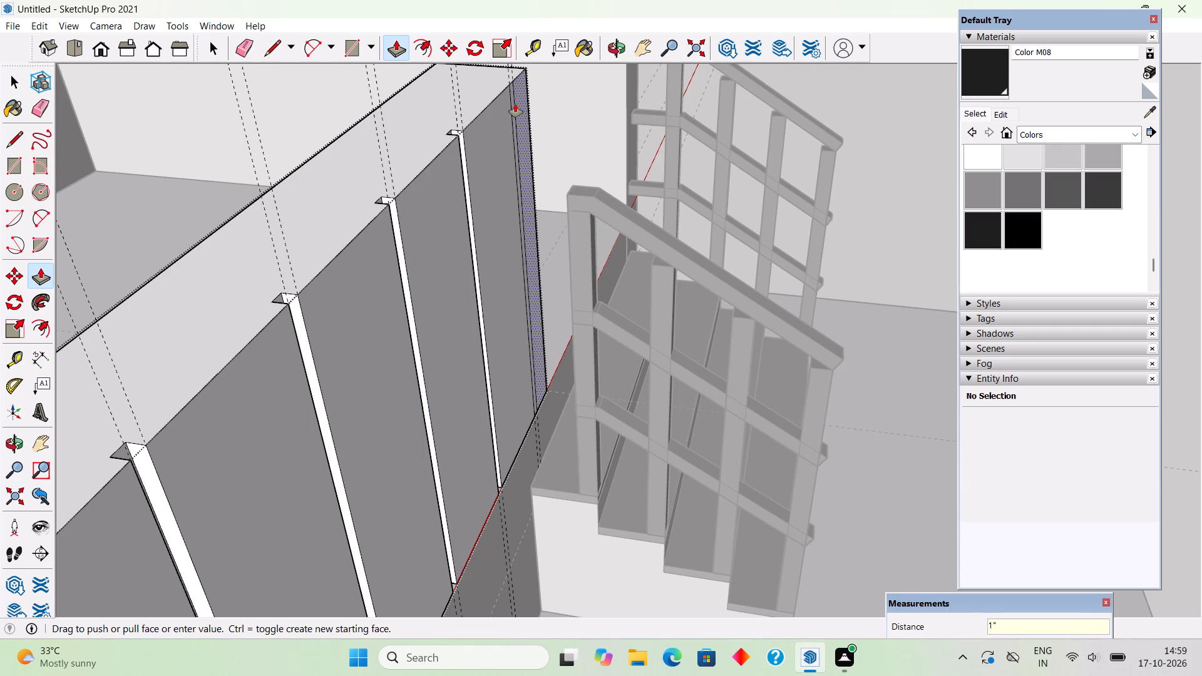
left_click(514, 110)
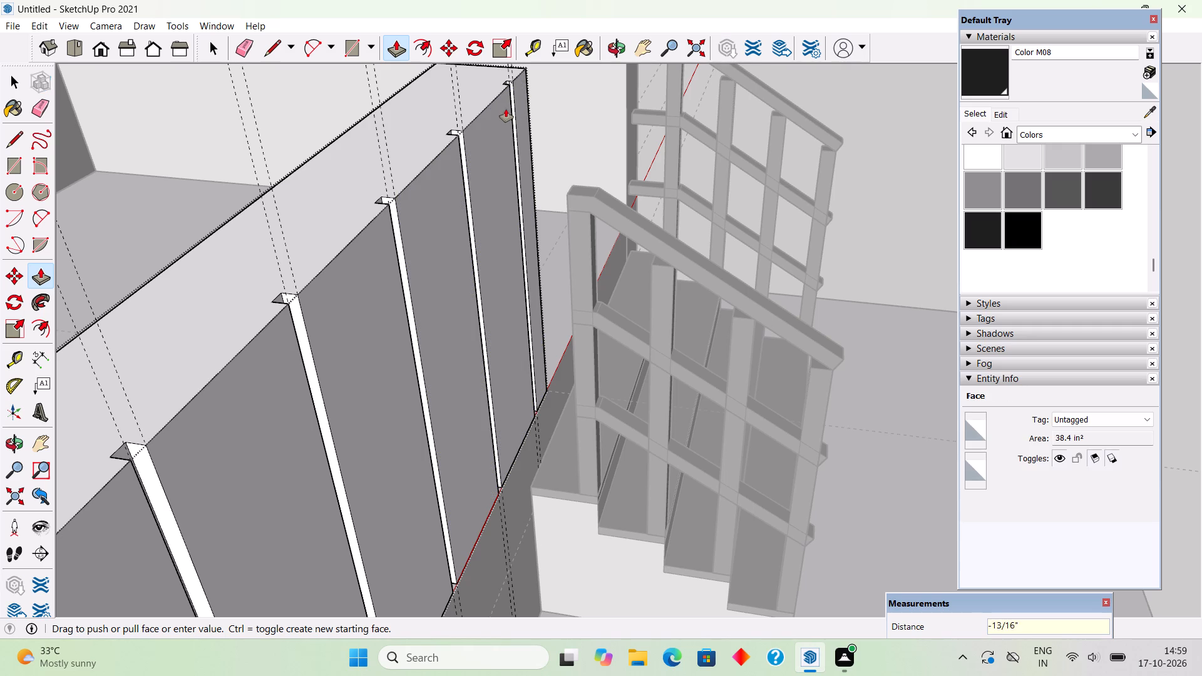
type("1\"")
key("Return")
Finish editing the grooved parapet wall and close its group.
key("space")
scroll(505, 110, "down", 9)
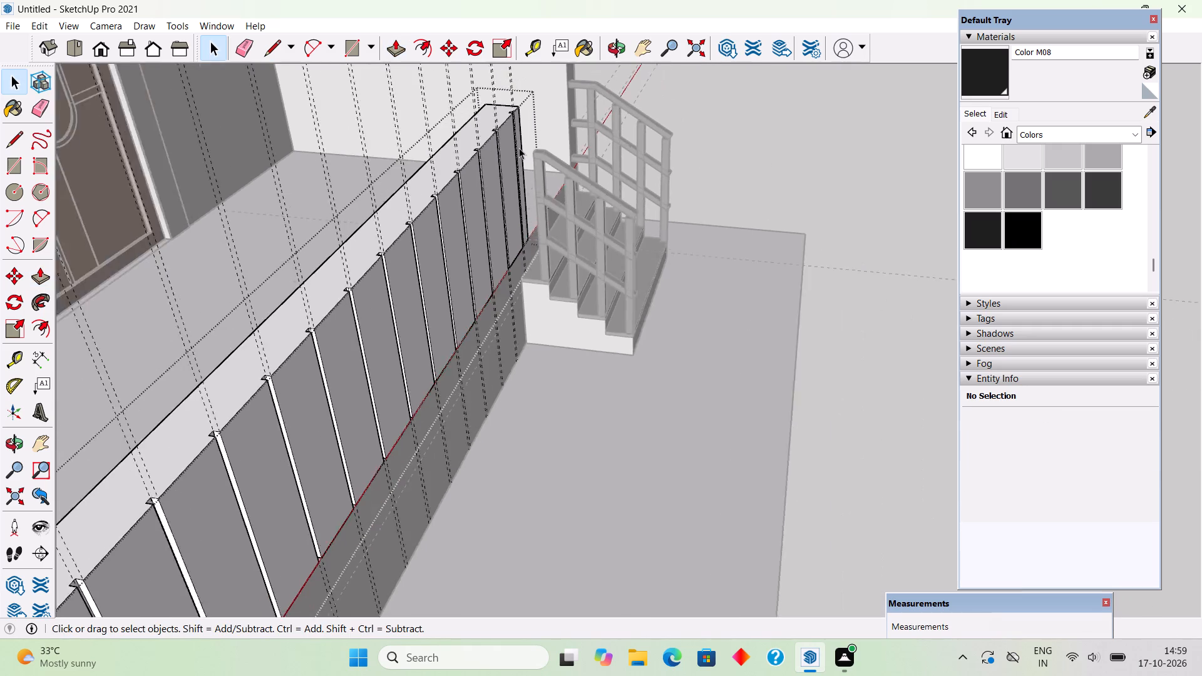
scroll(519, 148, "down", 14)
middle_click_drag(506, 266, 339, 81)
scroll(429, 299, "down", 2)
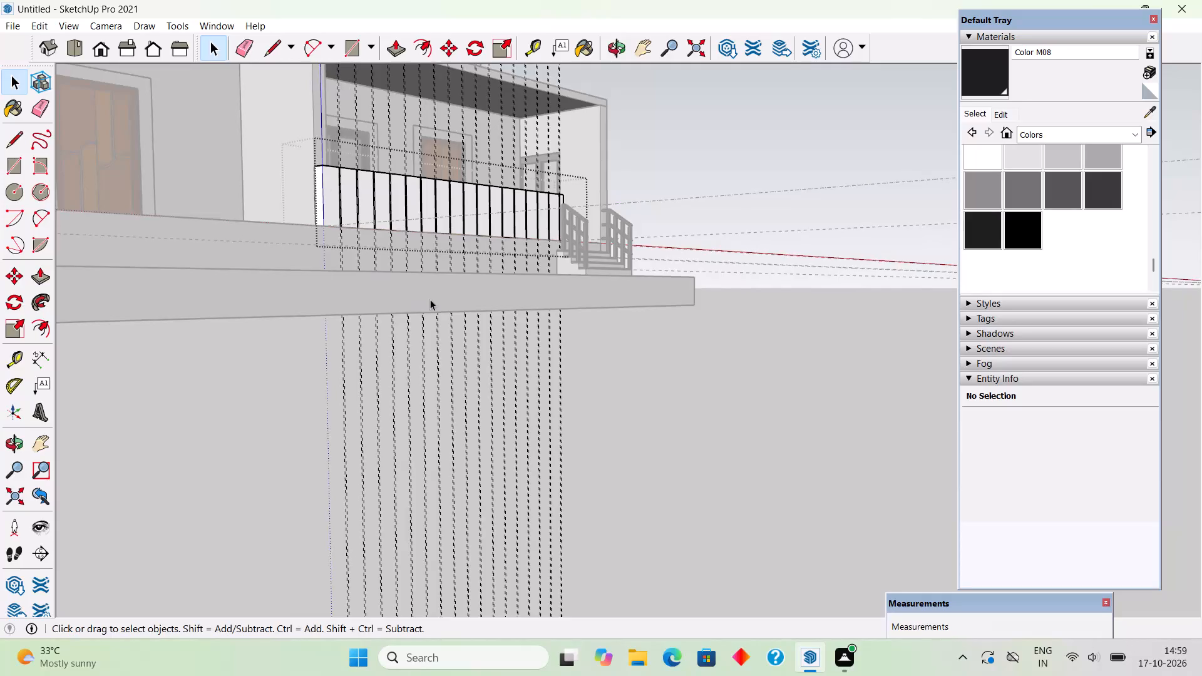
scroll(501, 329, "down", 1)
left_click_drag(600, 429, 580, 431)
left_click(580, 431)
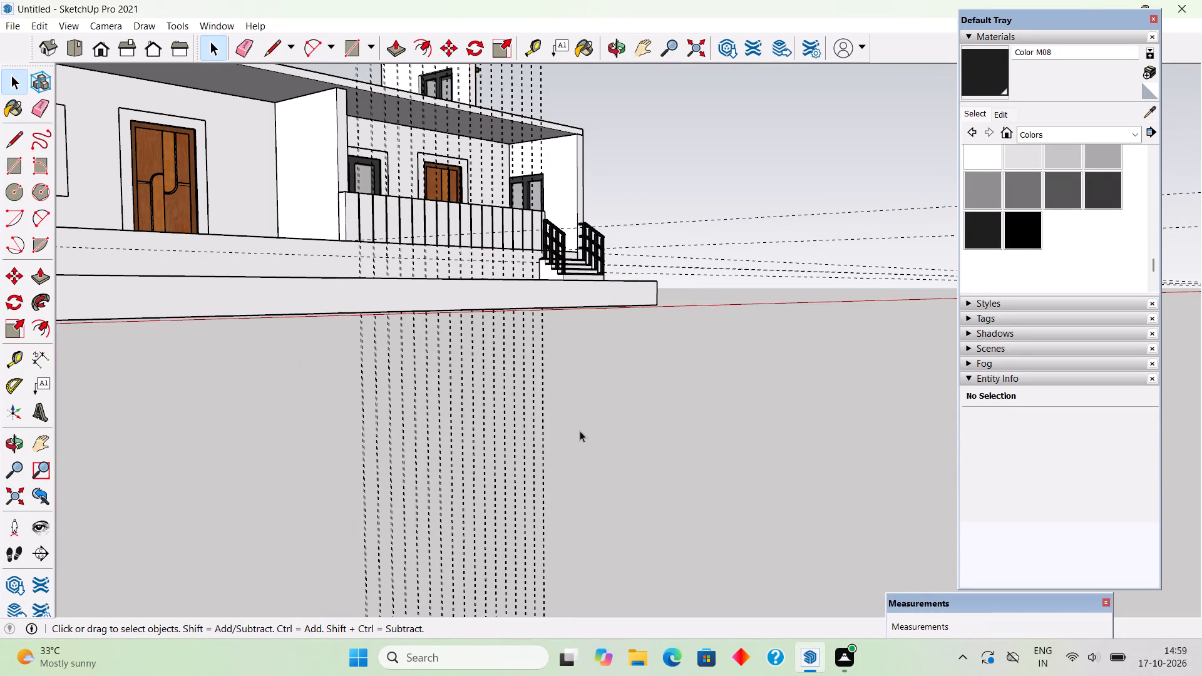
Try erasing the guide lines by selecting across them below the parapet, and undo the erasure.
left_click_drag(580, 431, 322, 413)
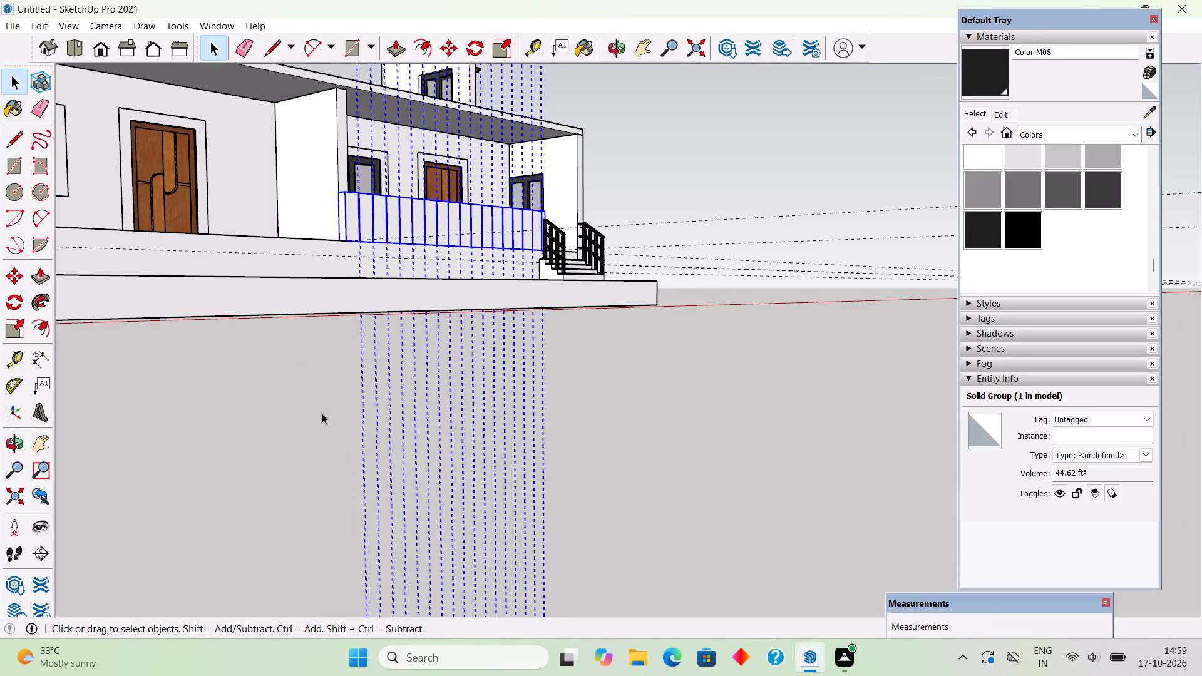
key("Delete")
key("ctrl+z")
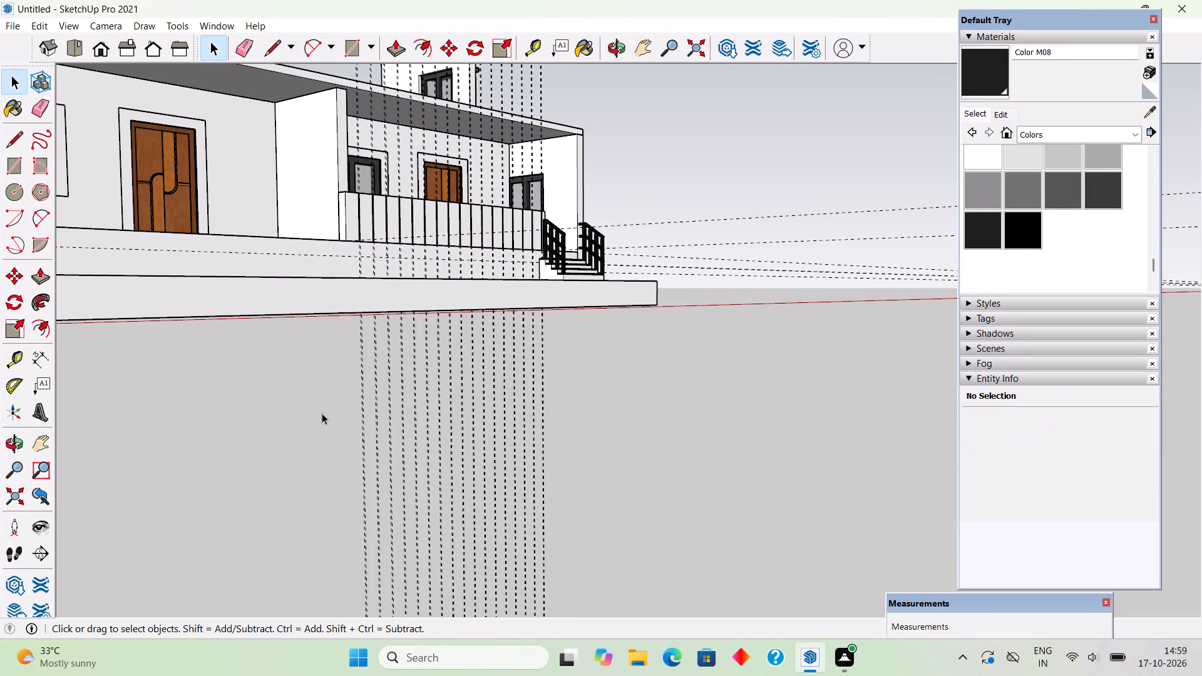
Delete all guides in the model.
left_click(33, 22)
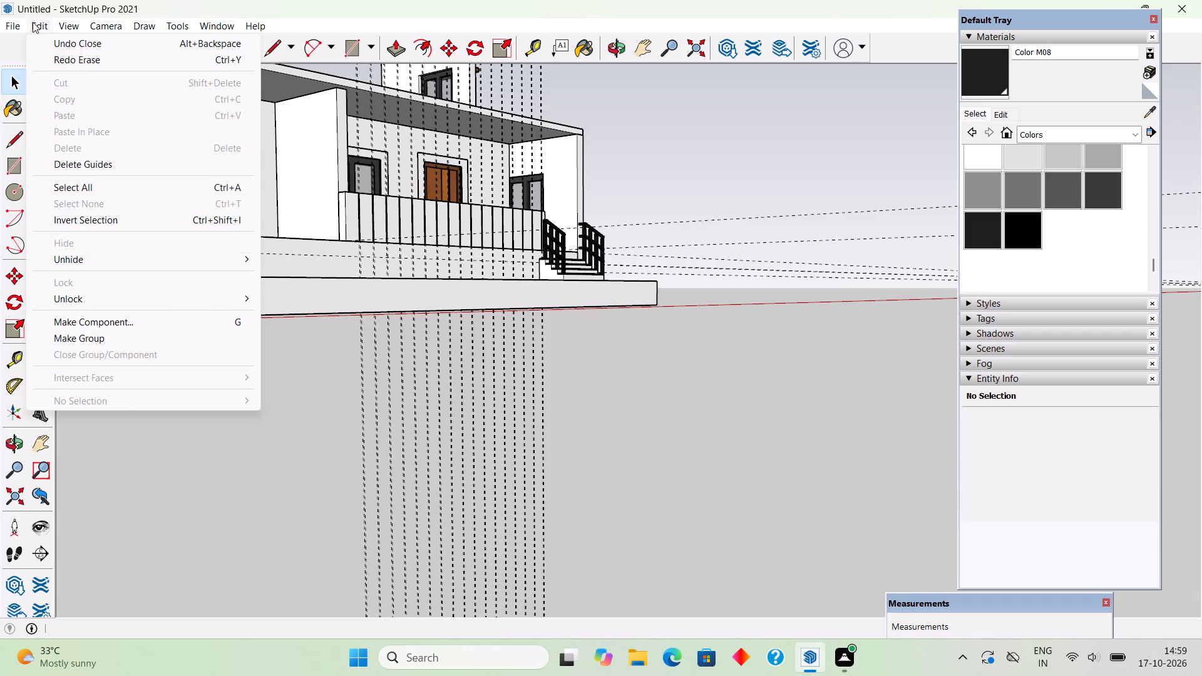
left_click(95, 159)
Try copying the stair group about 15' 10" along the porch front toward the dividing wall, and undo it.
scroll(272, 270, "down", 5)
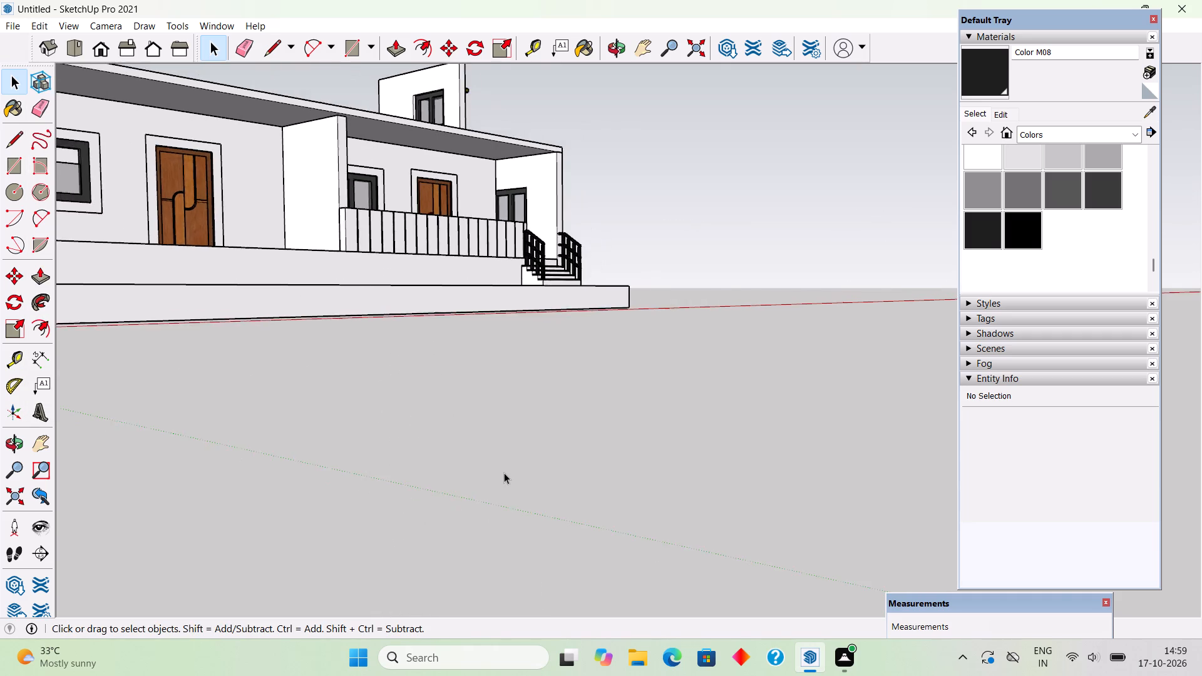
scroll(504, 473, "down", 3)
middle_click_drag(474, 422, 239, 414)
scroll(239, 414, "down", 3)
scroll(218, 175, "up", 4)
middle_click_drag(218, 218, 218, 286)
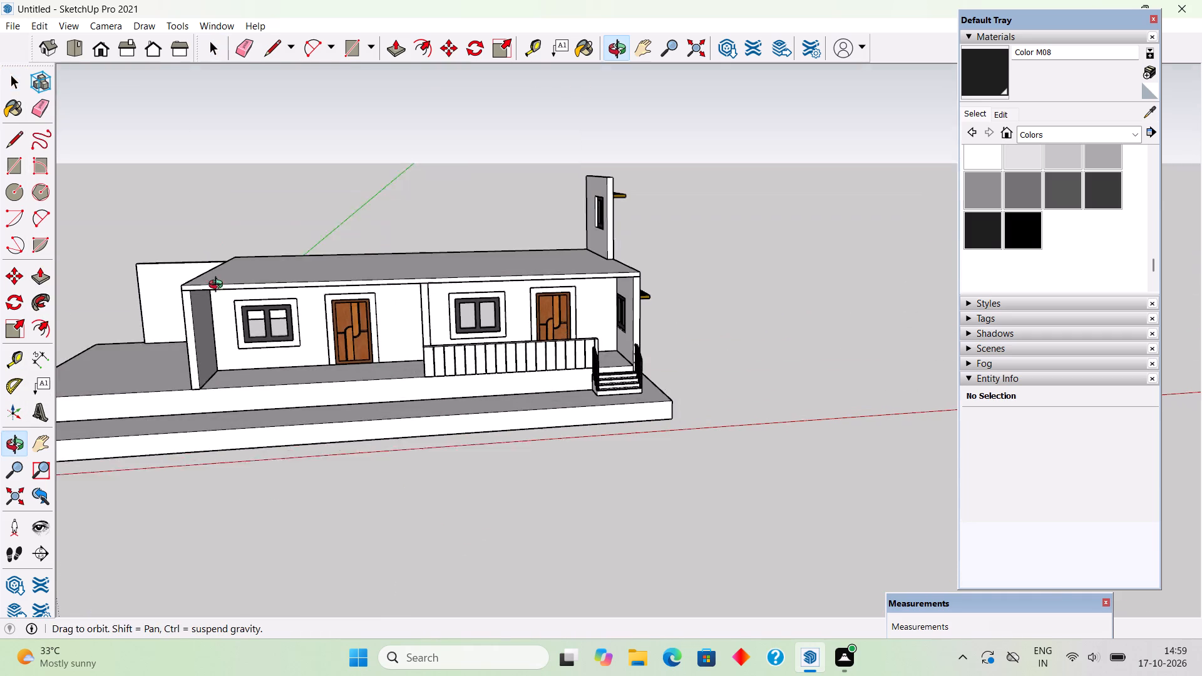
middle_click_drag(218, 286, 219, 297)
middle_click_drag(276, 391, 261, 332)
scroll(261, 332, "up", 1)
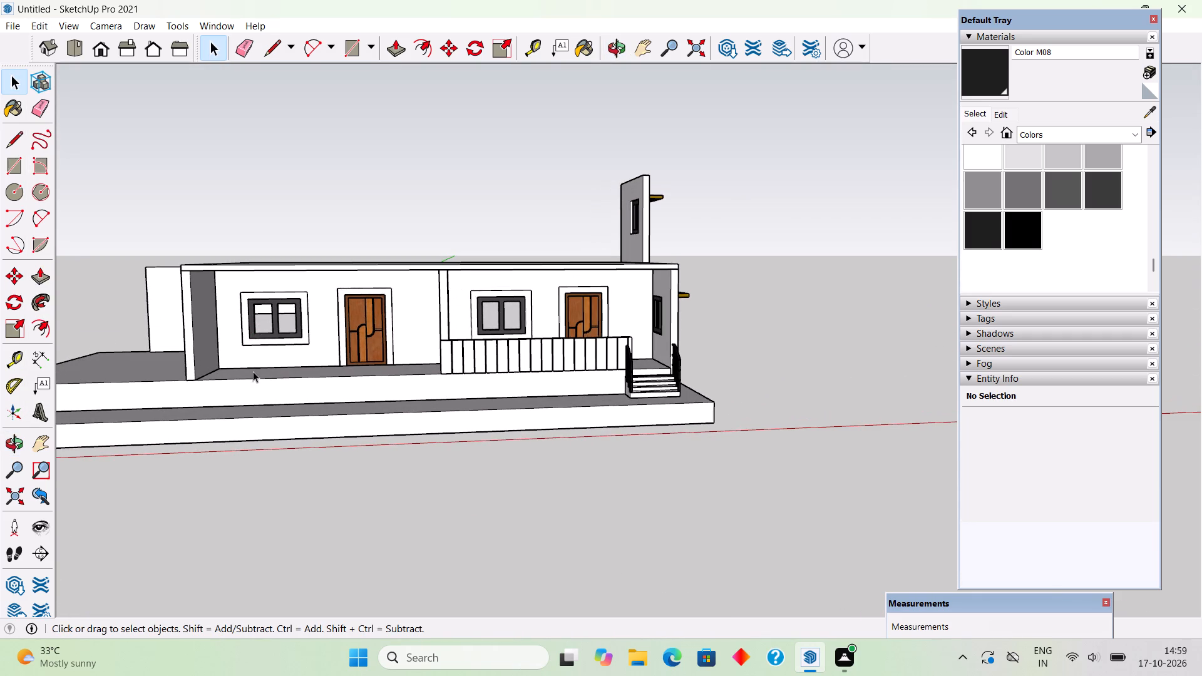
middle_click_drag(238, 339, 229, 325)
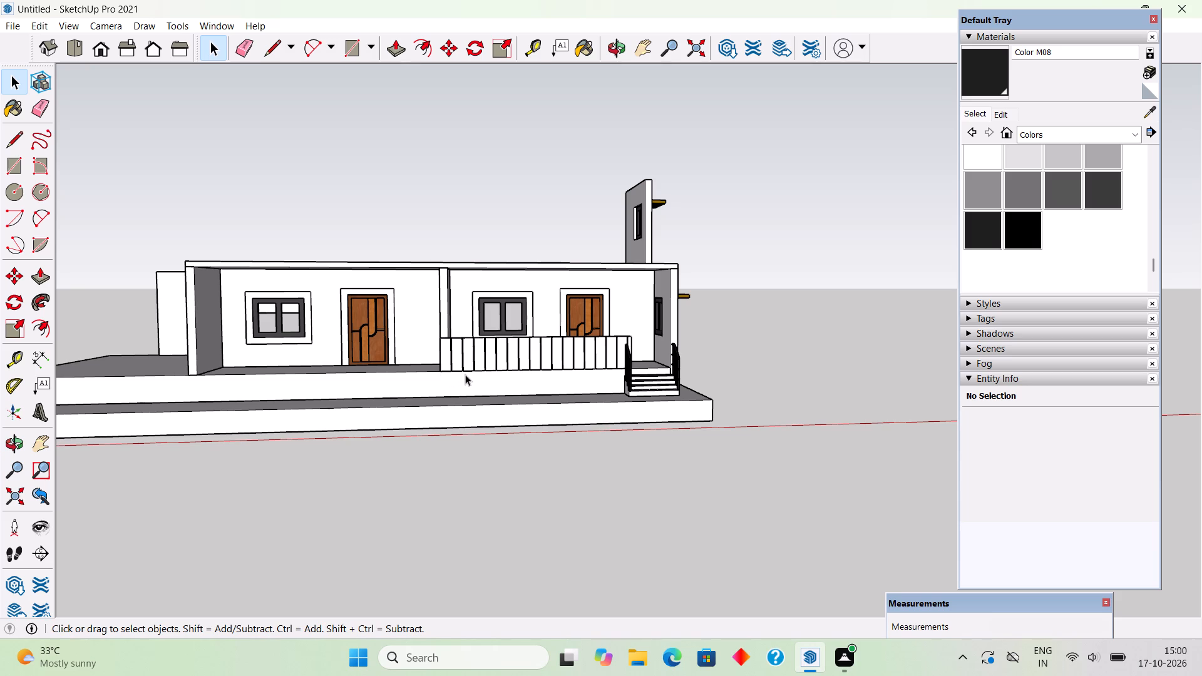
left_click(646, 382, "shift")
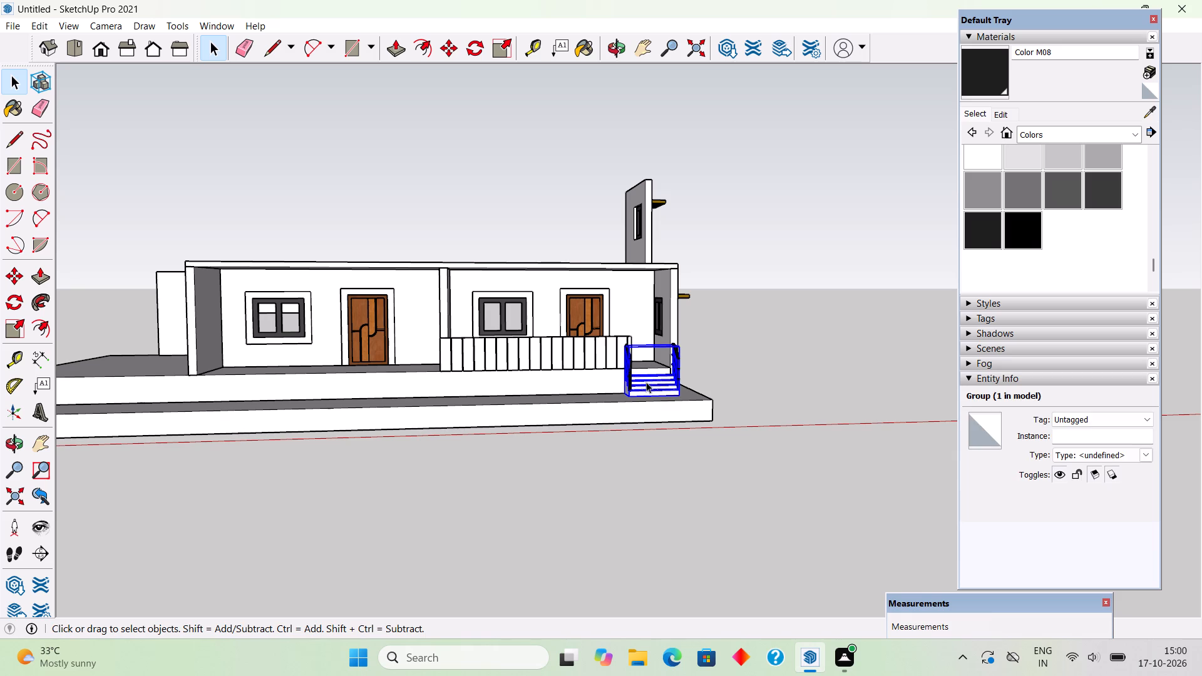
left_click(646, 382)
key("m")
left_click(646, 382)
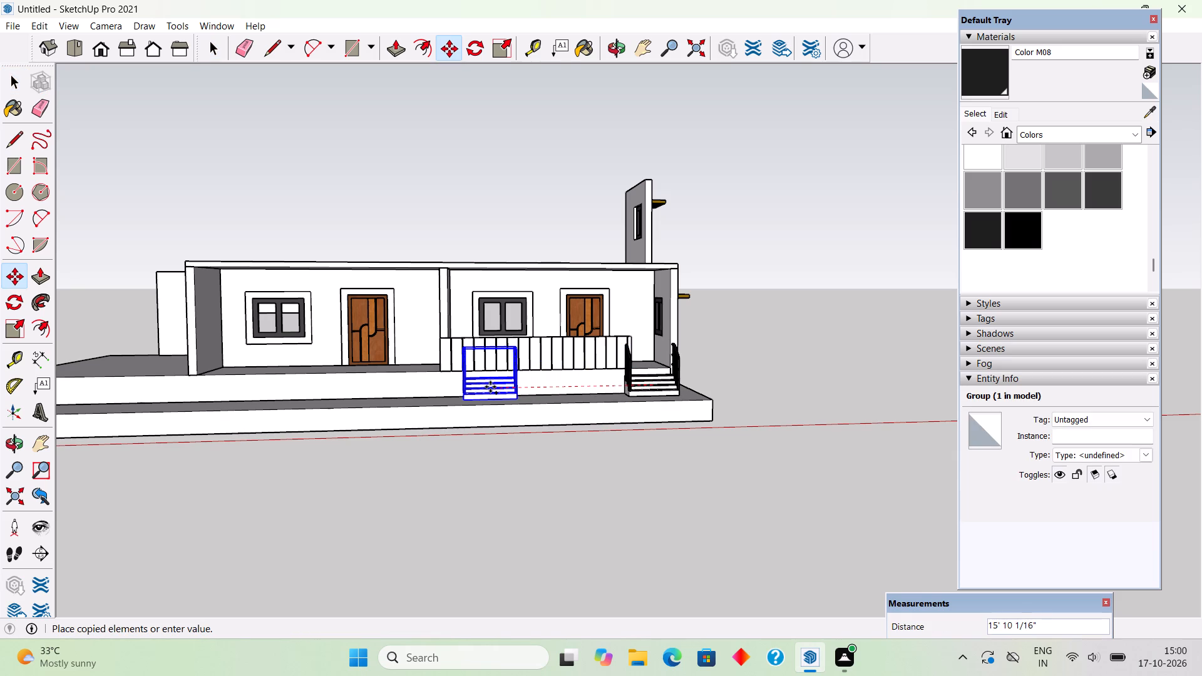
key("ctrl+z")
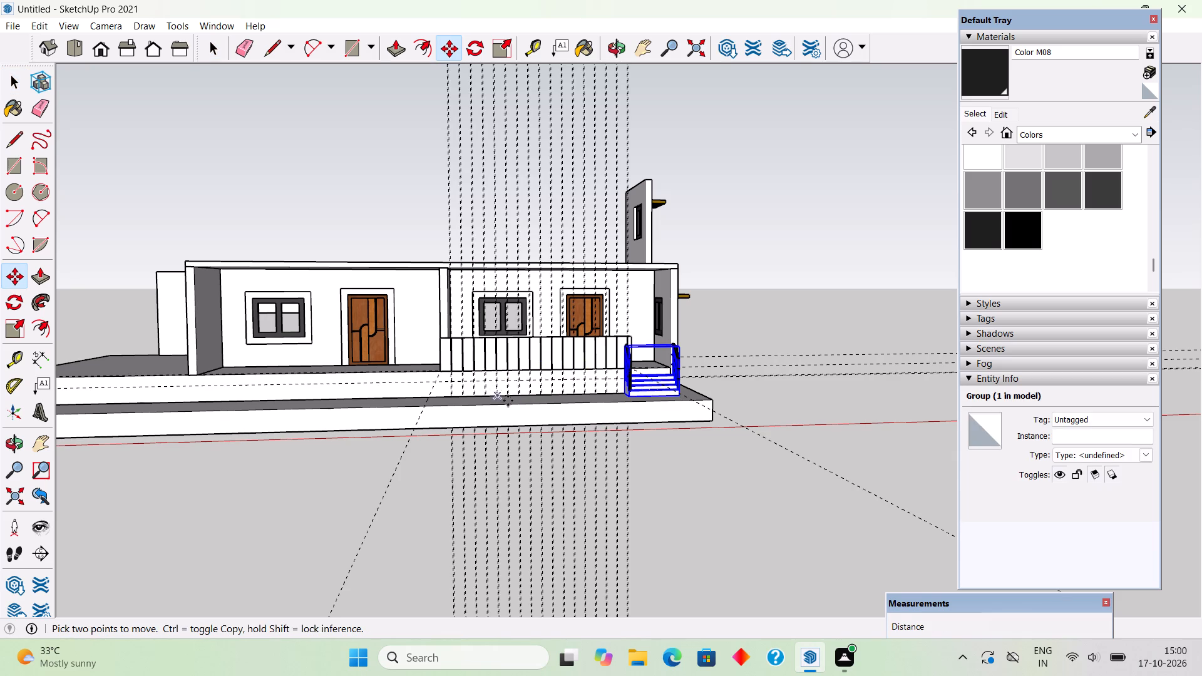
Clear the selection and delete all guides in the model.
key("space")
left_click(656, 471)
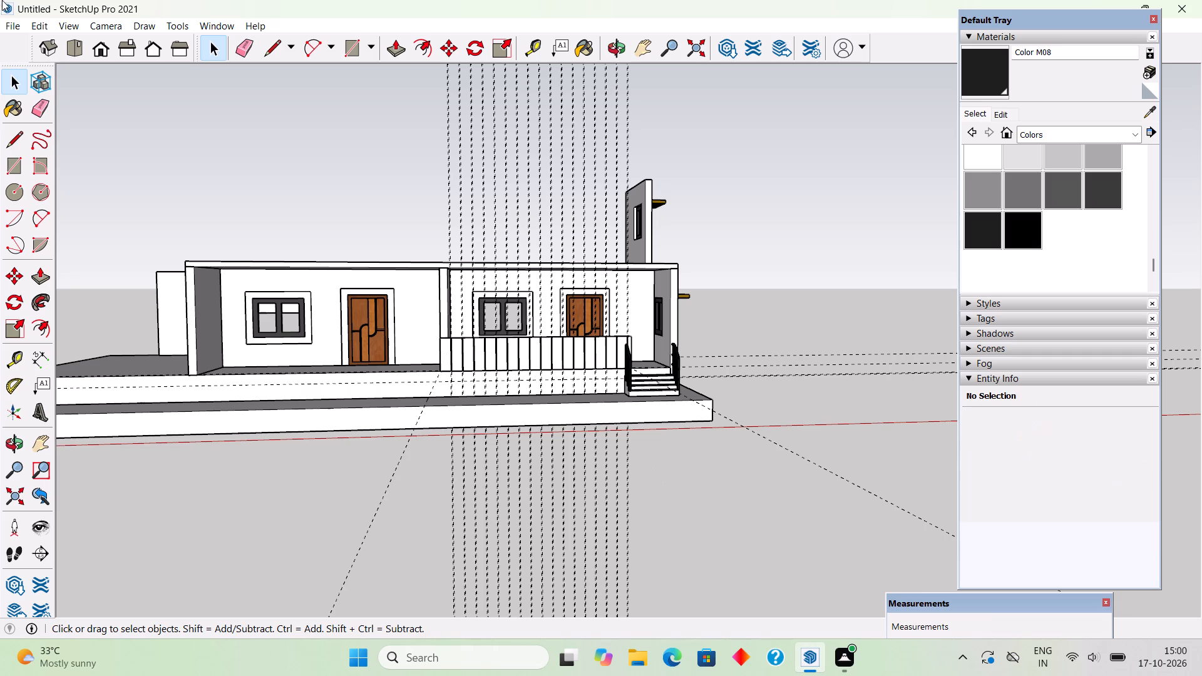
left_click(39, 28)
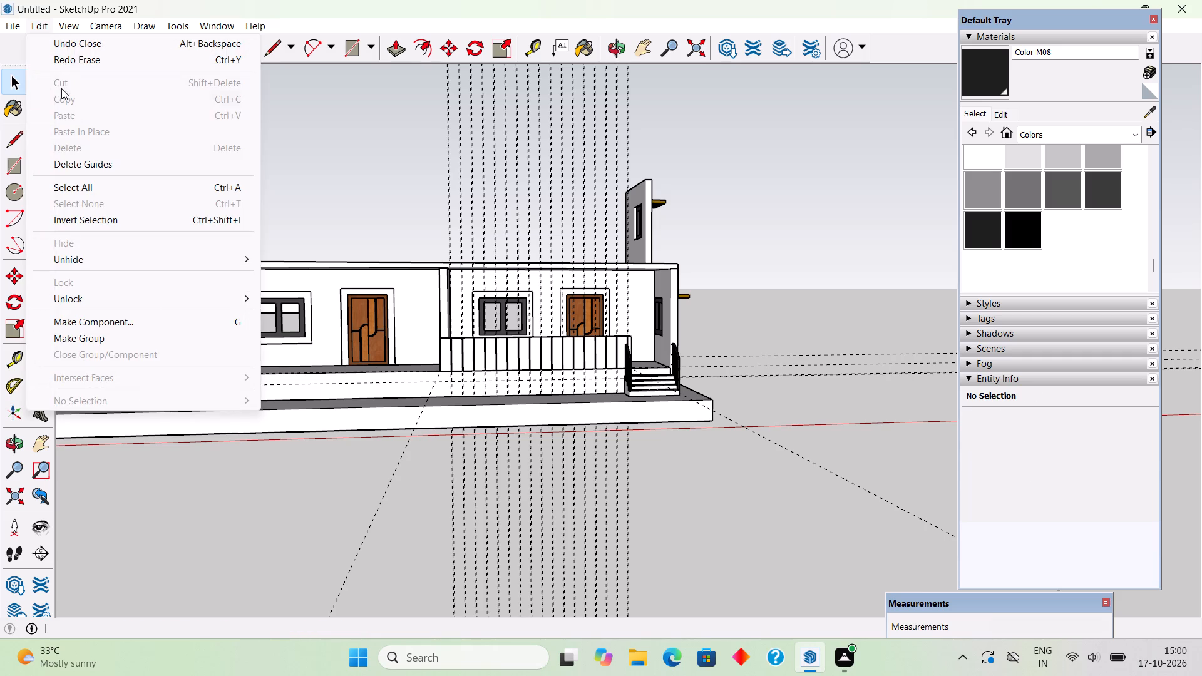
left_click(88, 169)
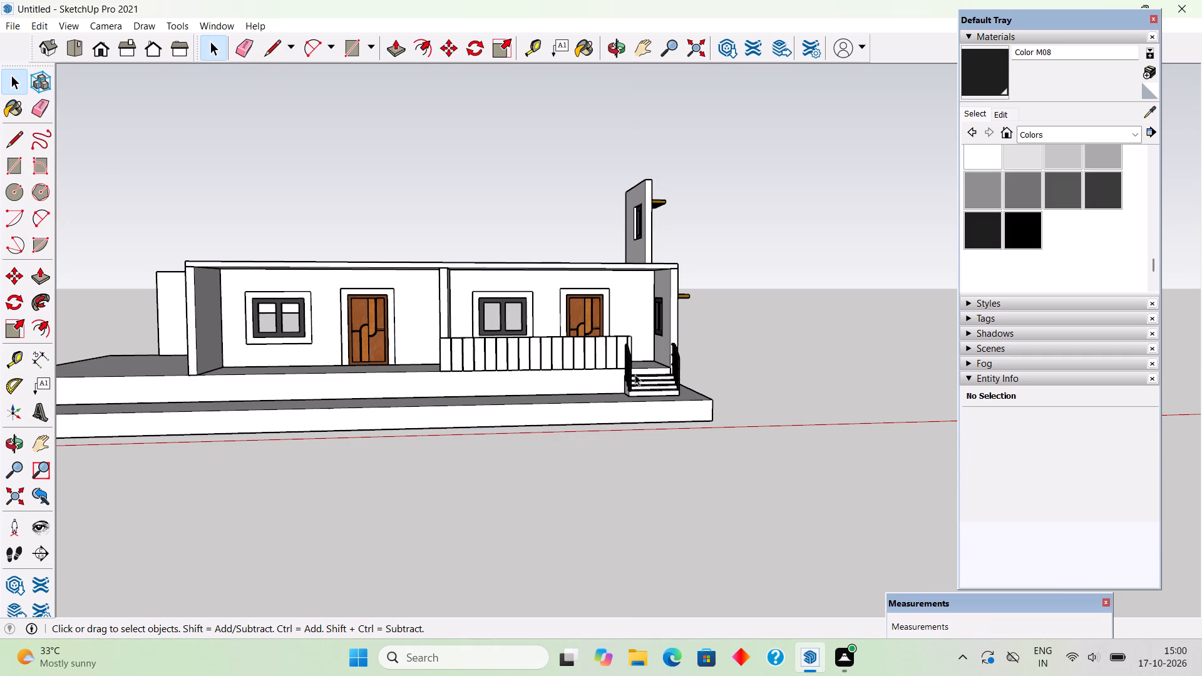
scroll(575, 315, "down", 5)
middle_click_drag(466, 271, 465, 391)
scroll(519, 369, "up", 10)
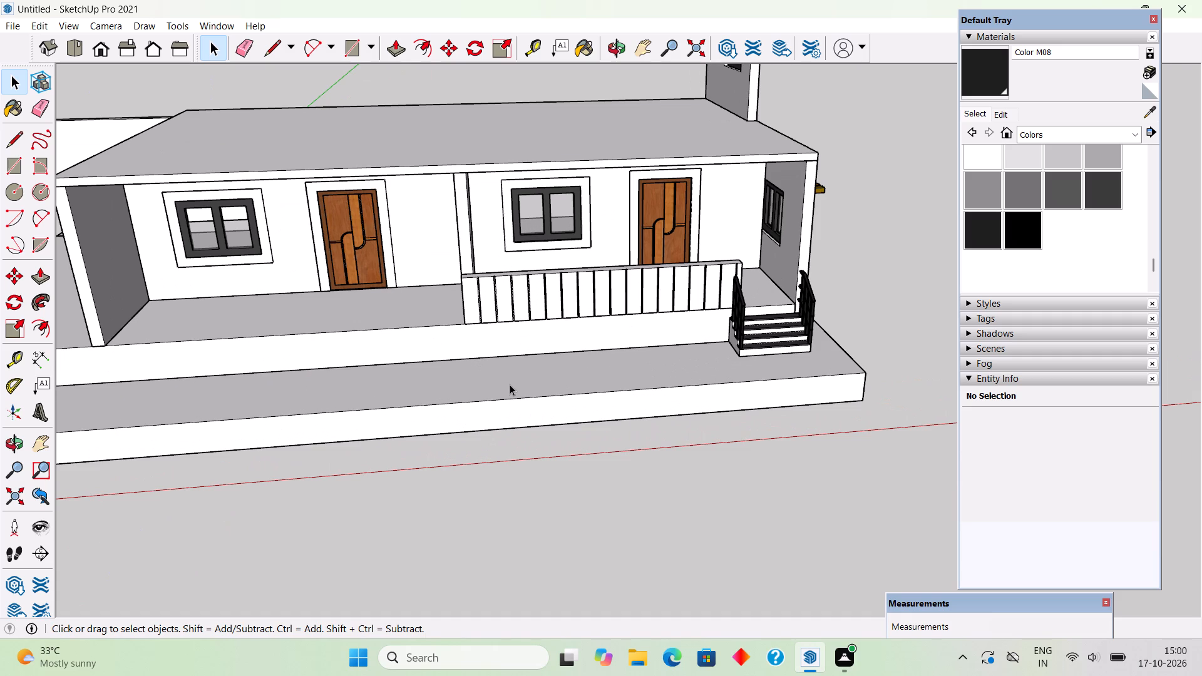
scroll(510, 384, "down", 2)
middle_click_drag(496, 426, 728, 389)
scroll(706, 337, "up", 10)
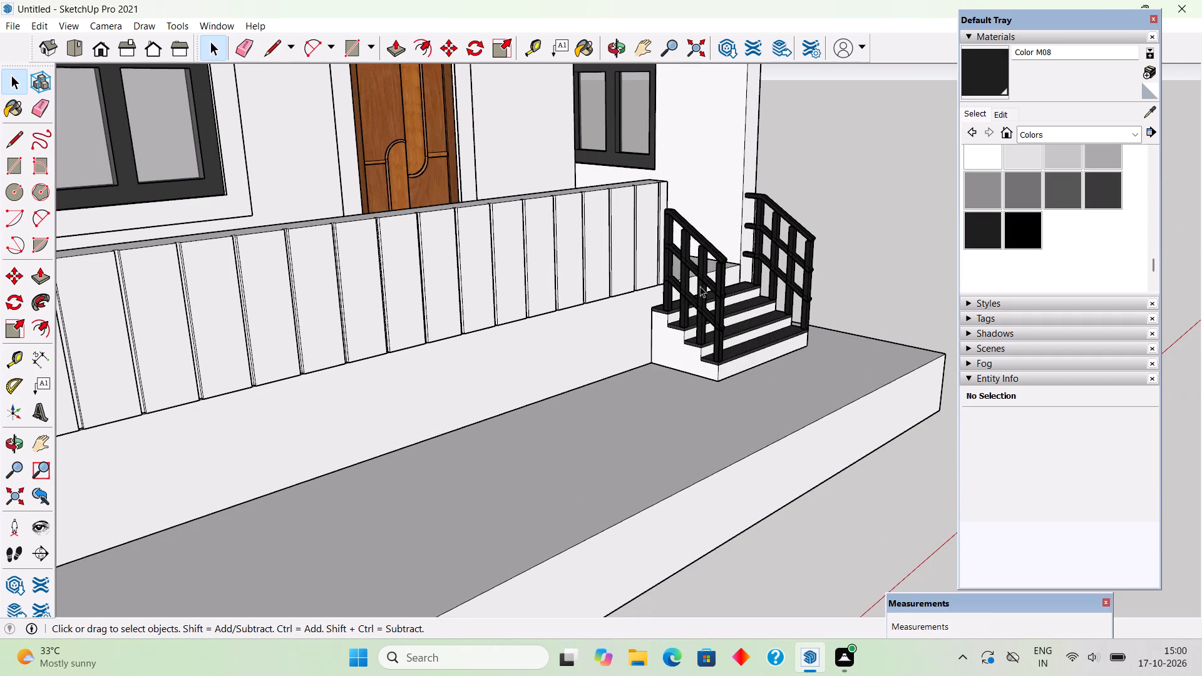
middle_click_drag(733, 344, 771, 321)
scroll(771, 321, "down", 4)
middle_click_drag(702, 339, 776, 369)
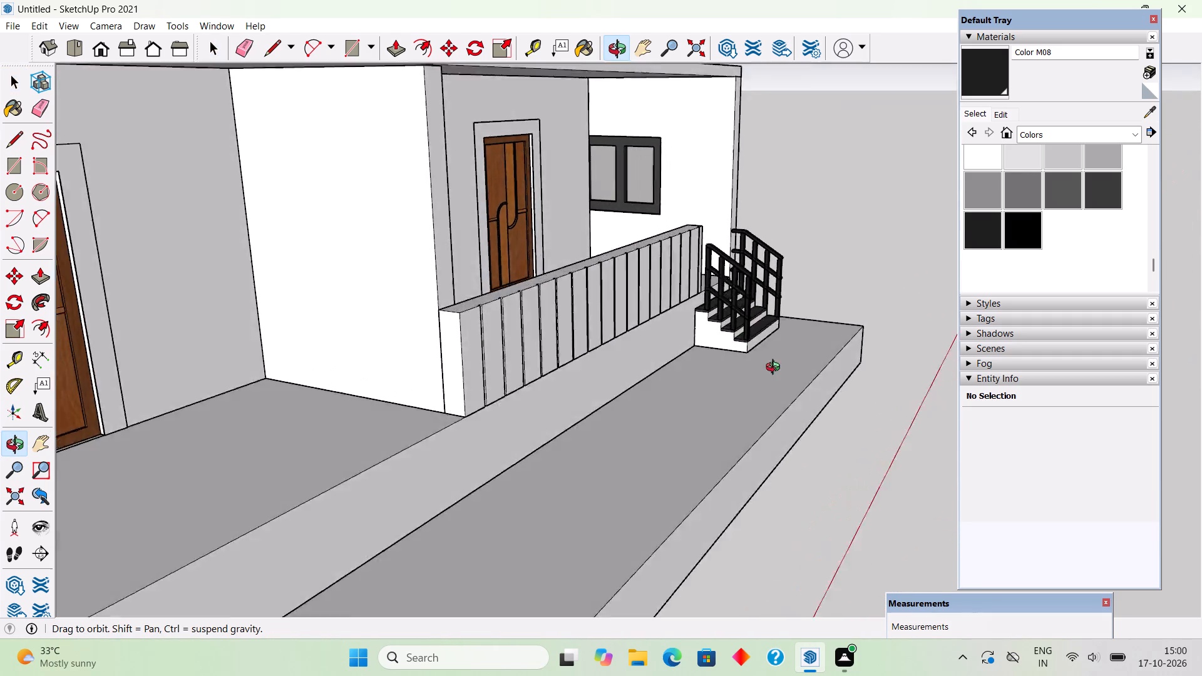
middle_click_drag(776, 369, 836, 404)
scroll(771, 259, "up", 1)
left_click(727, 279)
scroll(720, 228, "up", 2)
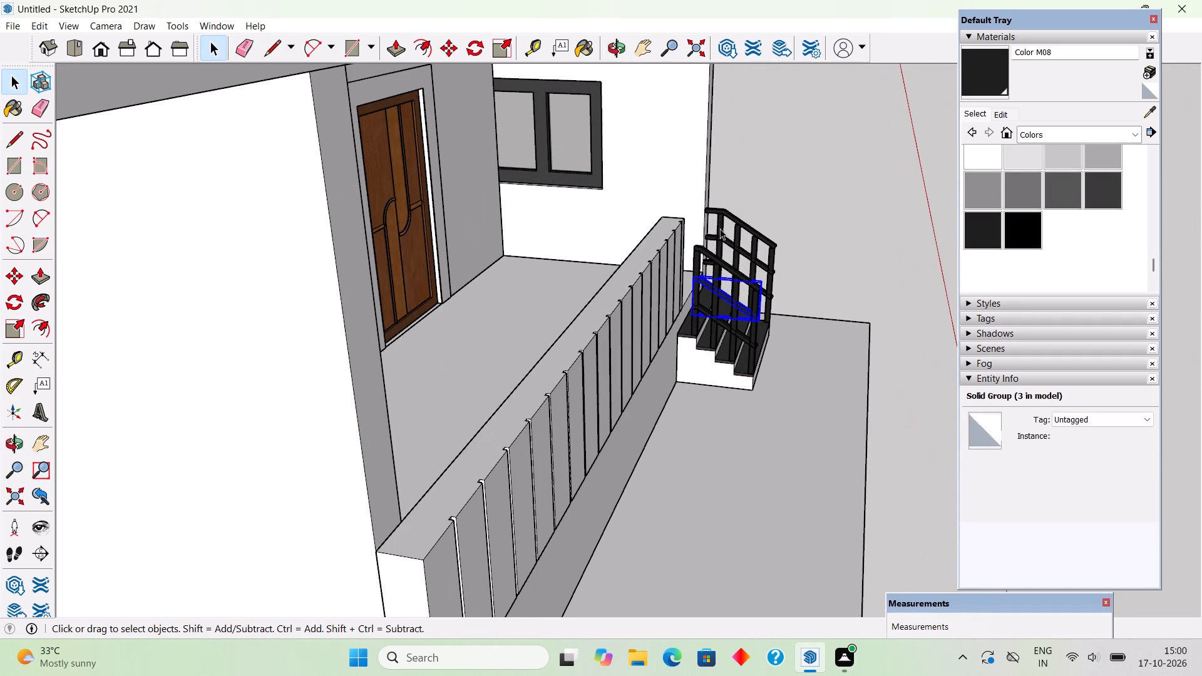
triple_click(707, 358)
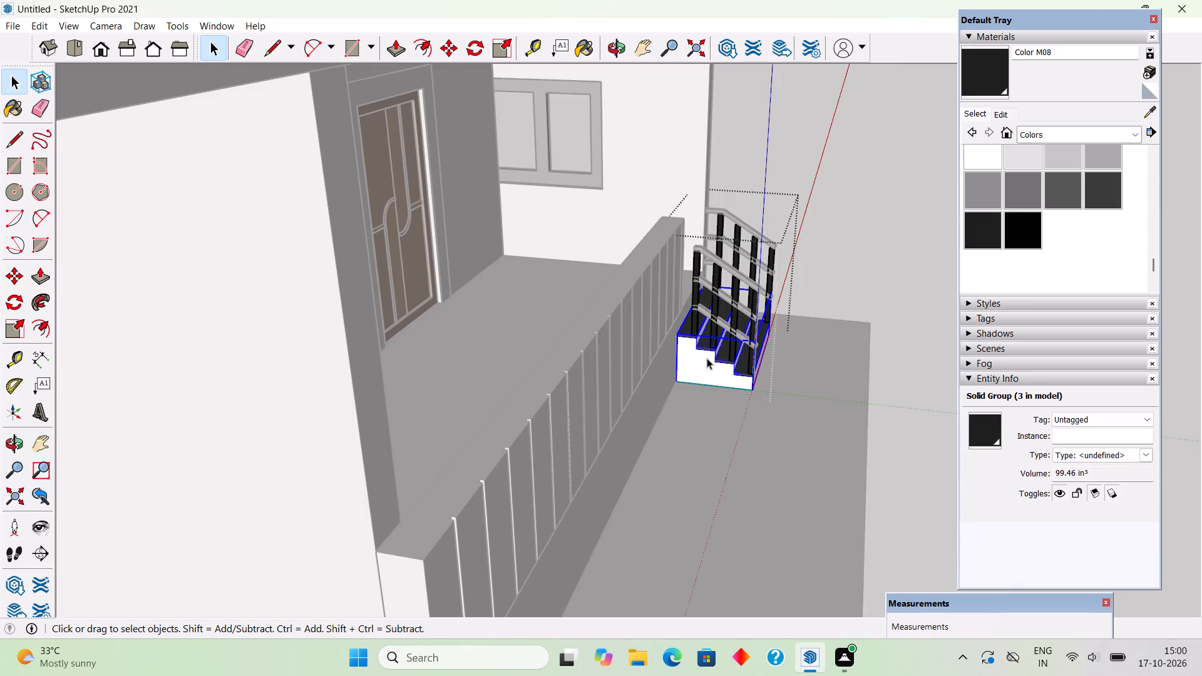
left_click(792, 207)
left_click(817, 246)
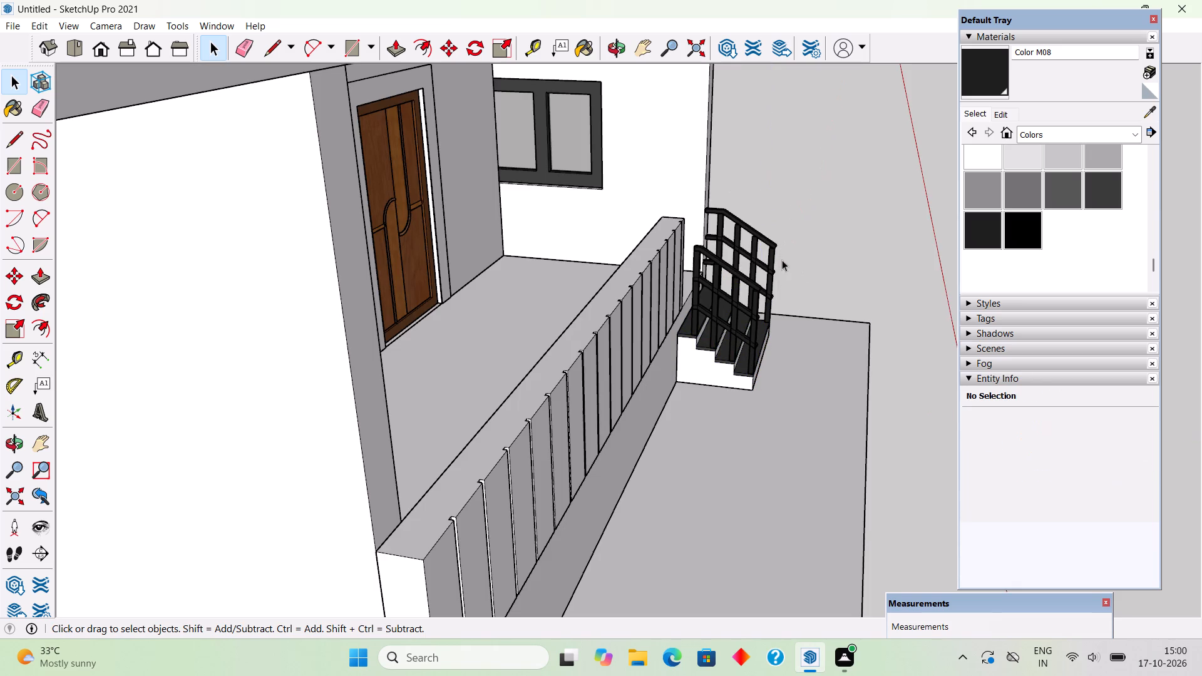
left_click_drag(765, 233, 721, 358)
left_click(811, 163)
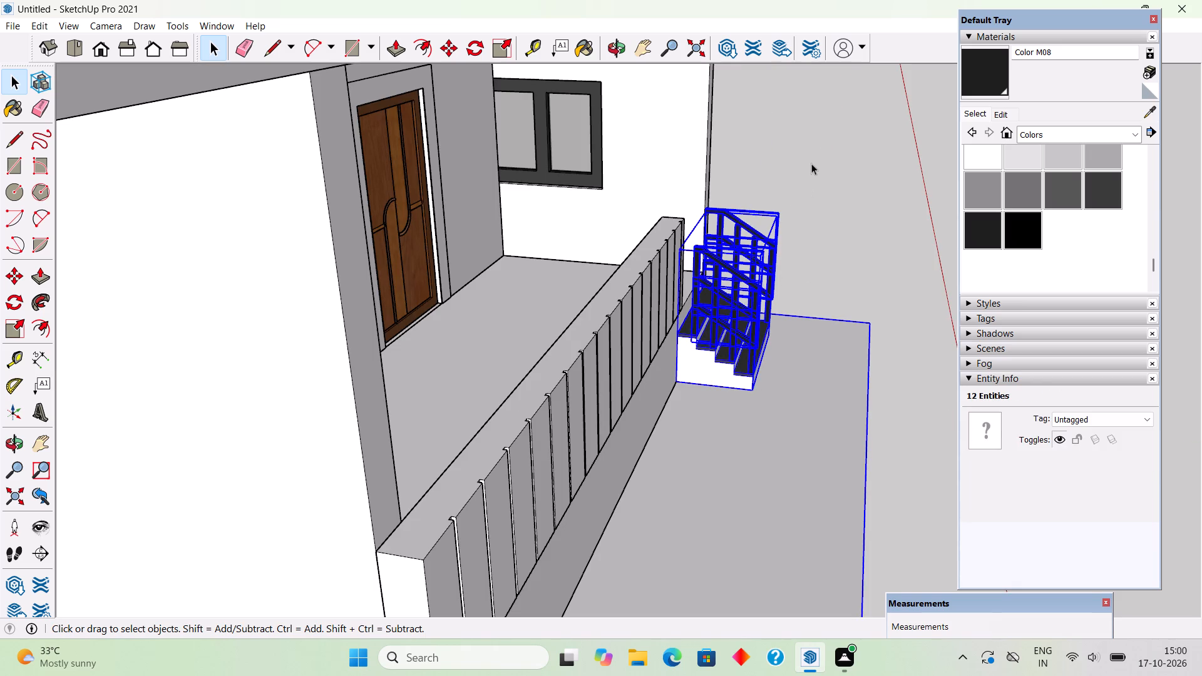
Combine the stair group and the six sloping handrail bars on both sides into one group.
left_click(714, 345)
scroll(714, 345, "up", 3)
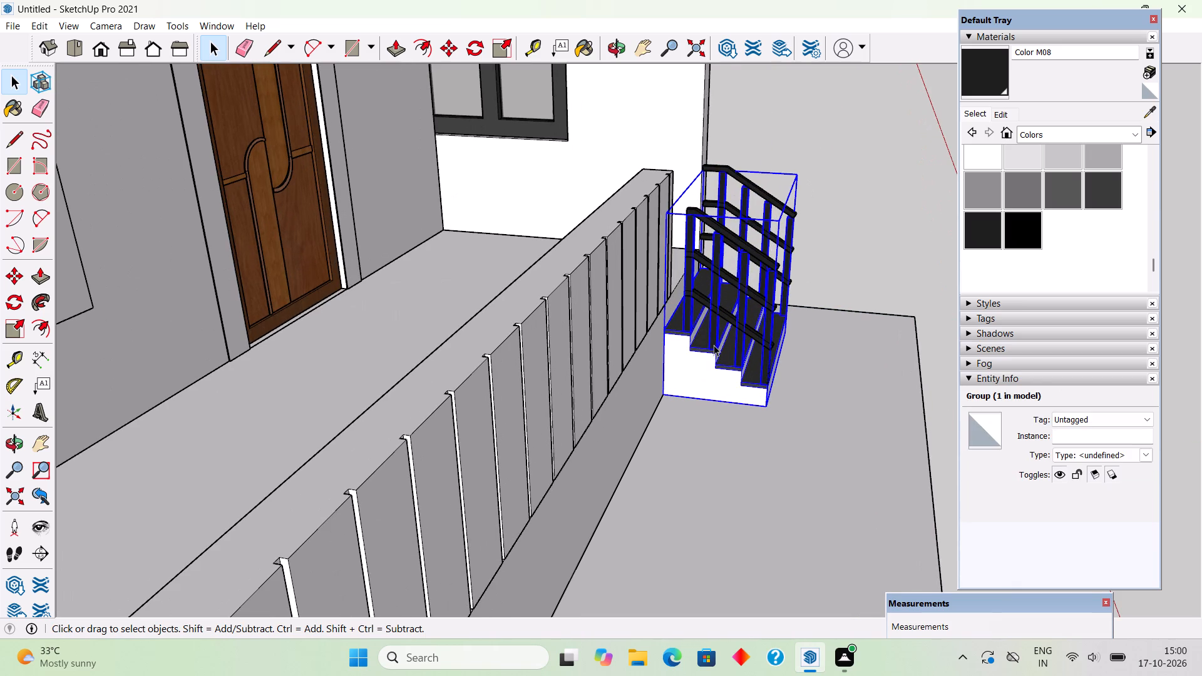
left_click(735, 284, "ctrl")
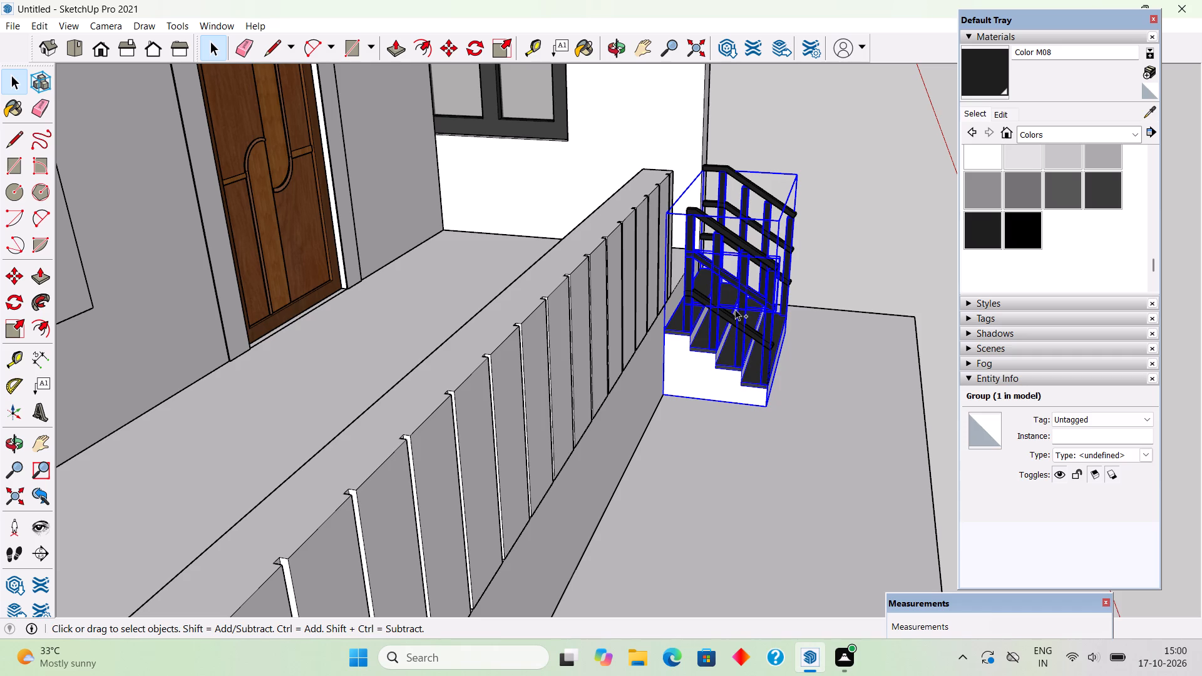
left_click(735, 320, "ctrl")
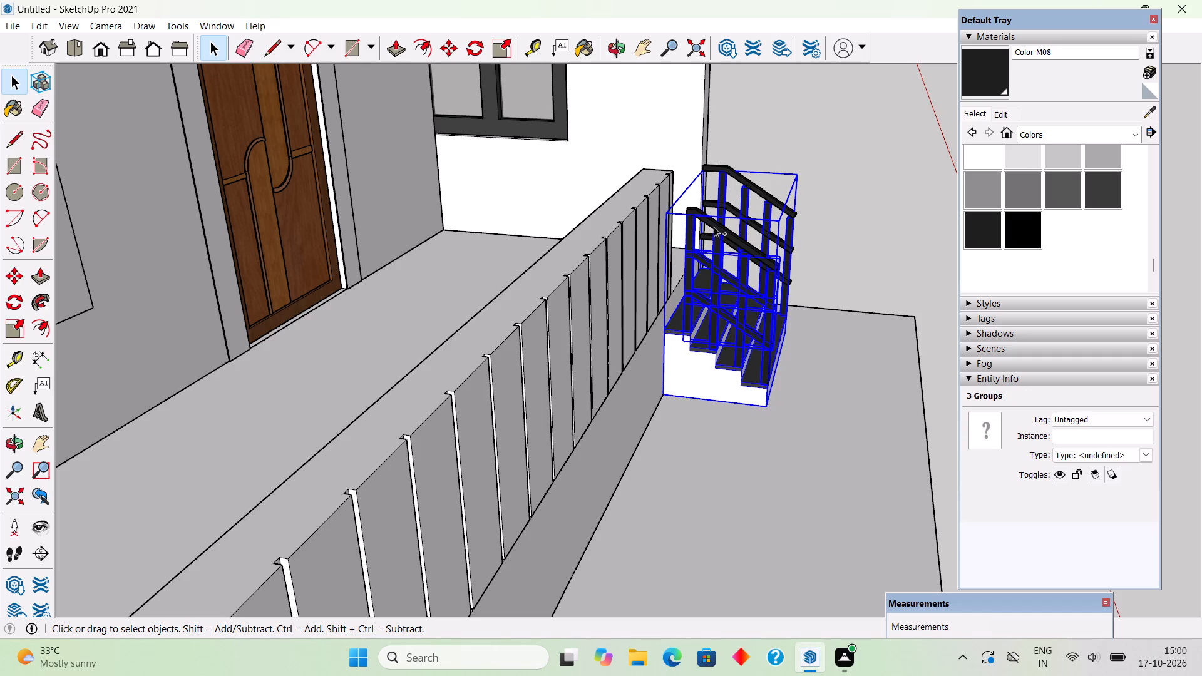
left_click(714, 227, "ctrl")
scroll(759, 205, "up", 4, "ctrl")
left_click(759, 193, "ctrl")
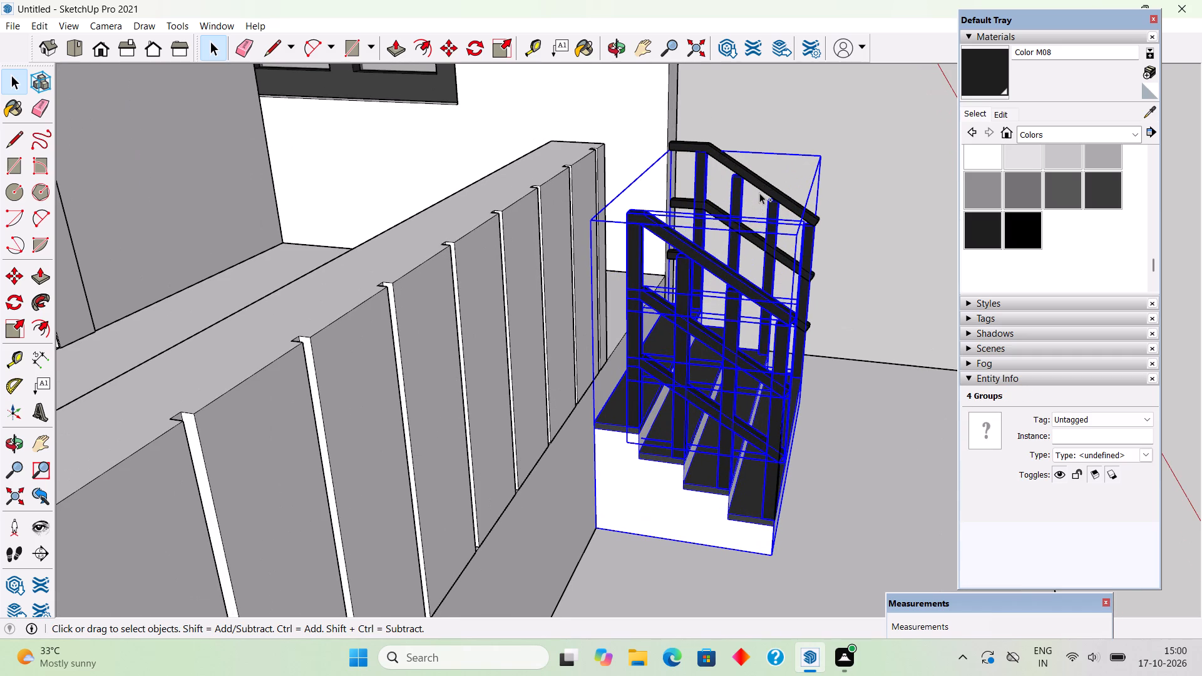
left_click(762, 185, "ctrl")
scroll(754, 231, "up", 4, "ctrl")
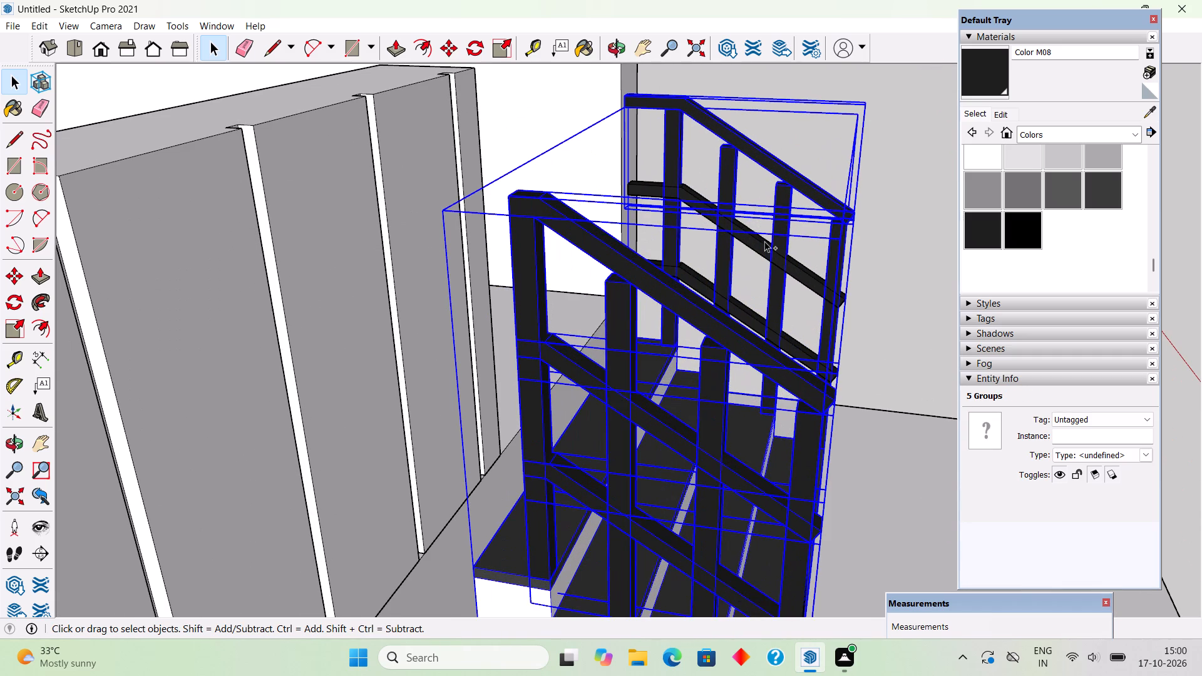
left_click(764, 241, "ctrl")
scroll(754, 304, "up", 8, "ctrl")
left_click(755, 340, "ctrl")
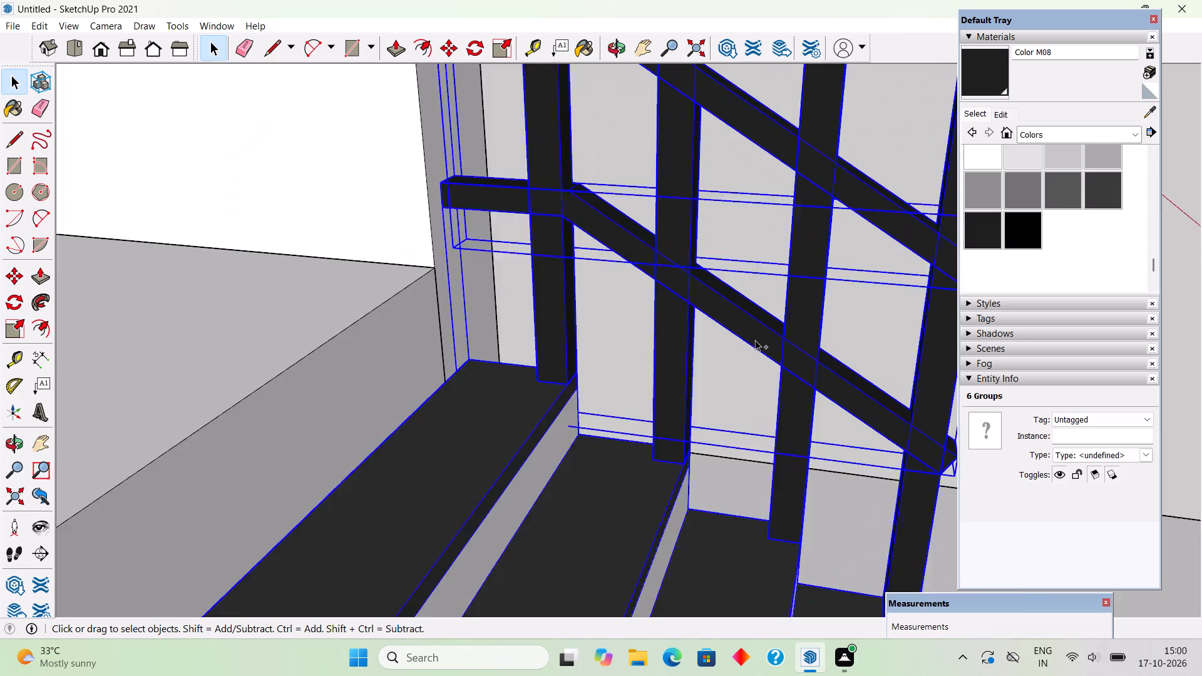
scroll(755, 340, "down", 15, "ctrl")
right_click(755, 340, "ctrl")
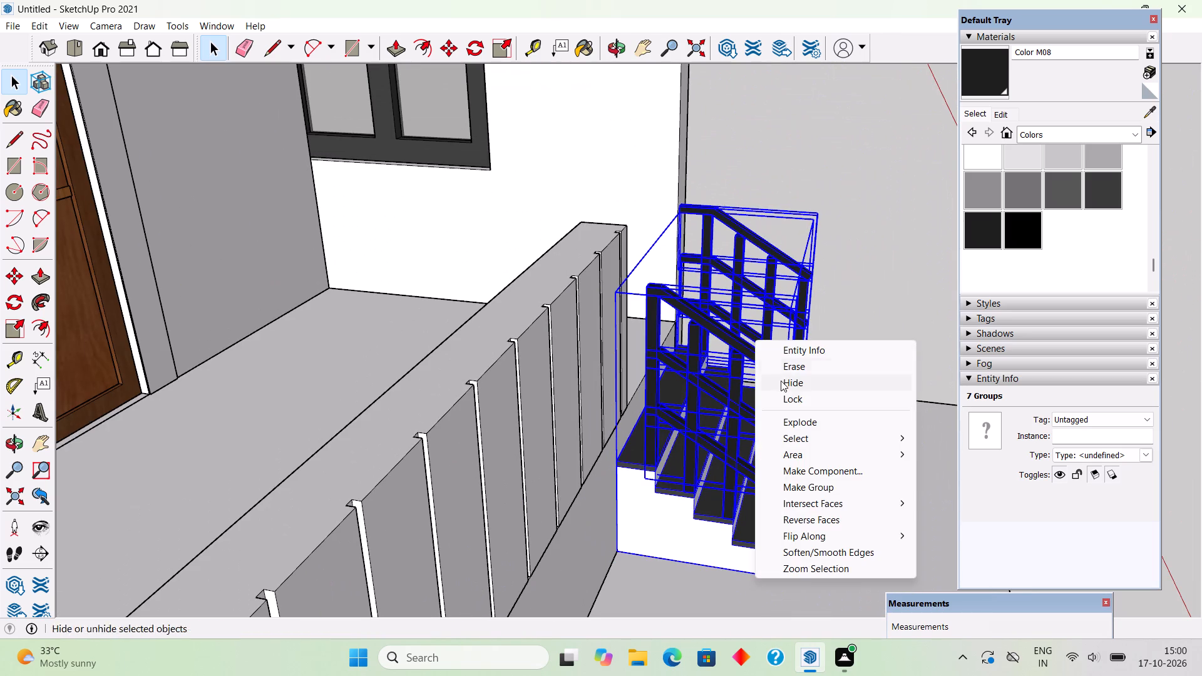
left_click(803, 488)
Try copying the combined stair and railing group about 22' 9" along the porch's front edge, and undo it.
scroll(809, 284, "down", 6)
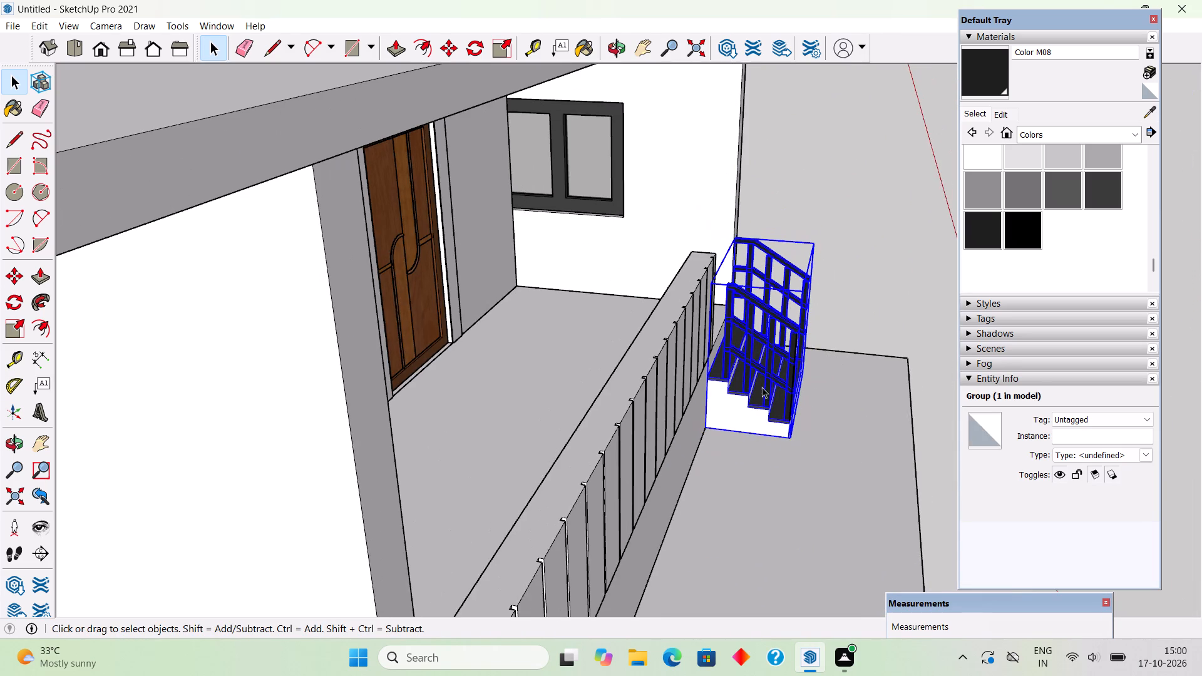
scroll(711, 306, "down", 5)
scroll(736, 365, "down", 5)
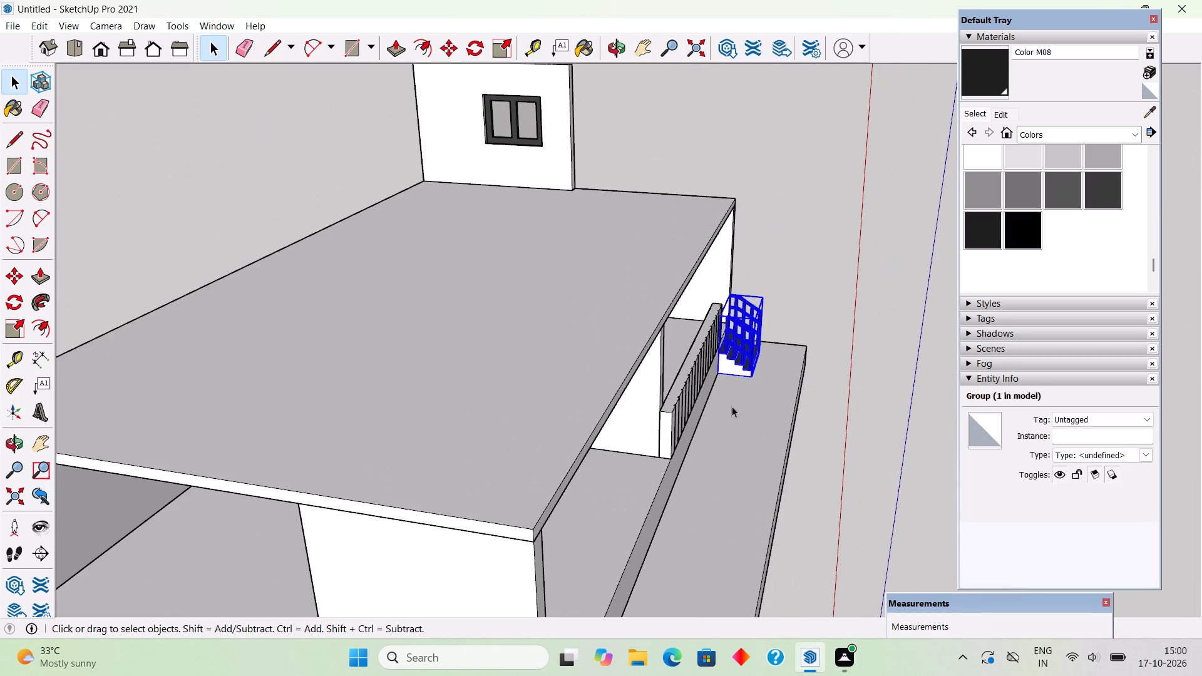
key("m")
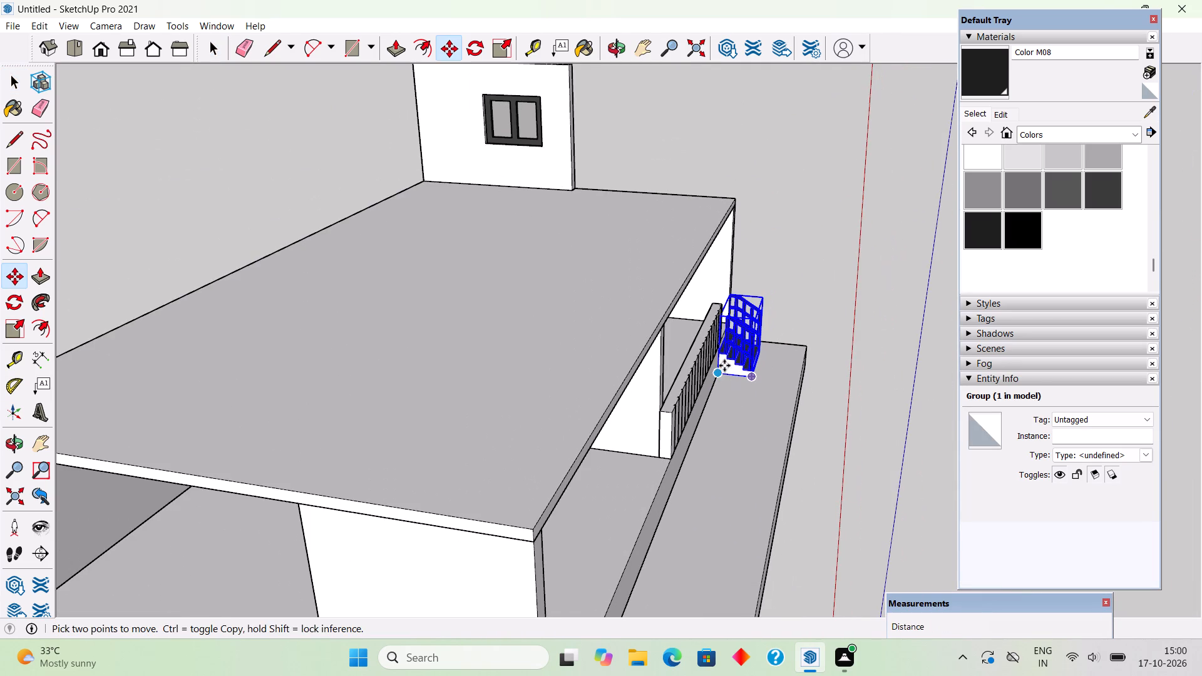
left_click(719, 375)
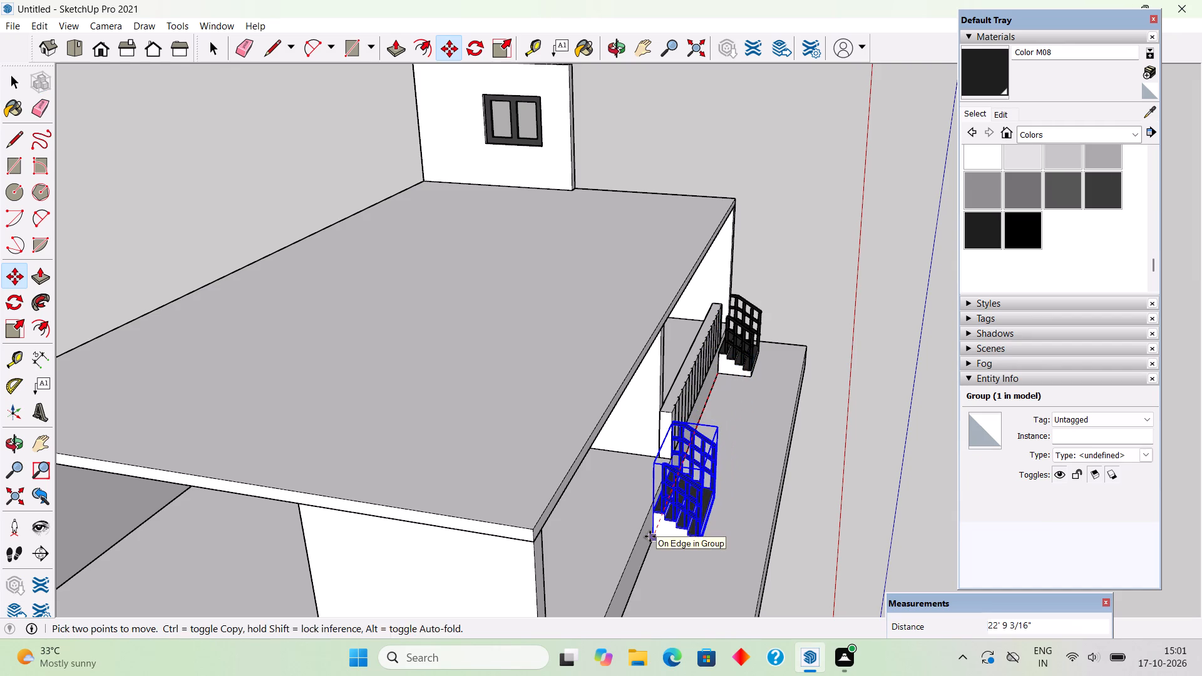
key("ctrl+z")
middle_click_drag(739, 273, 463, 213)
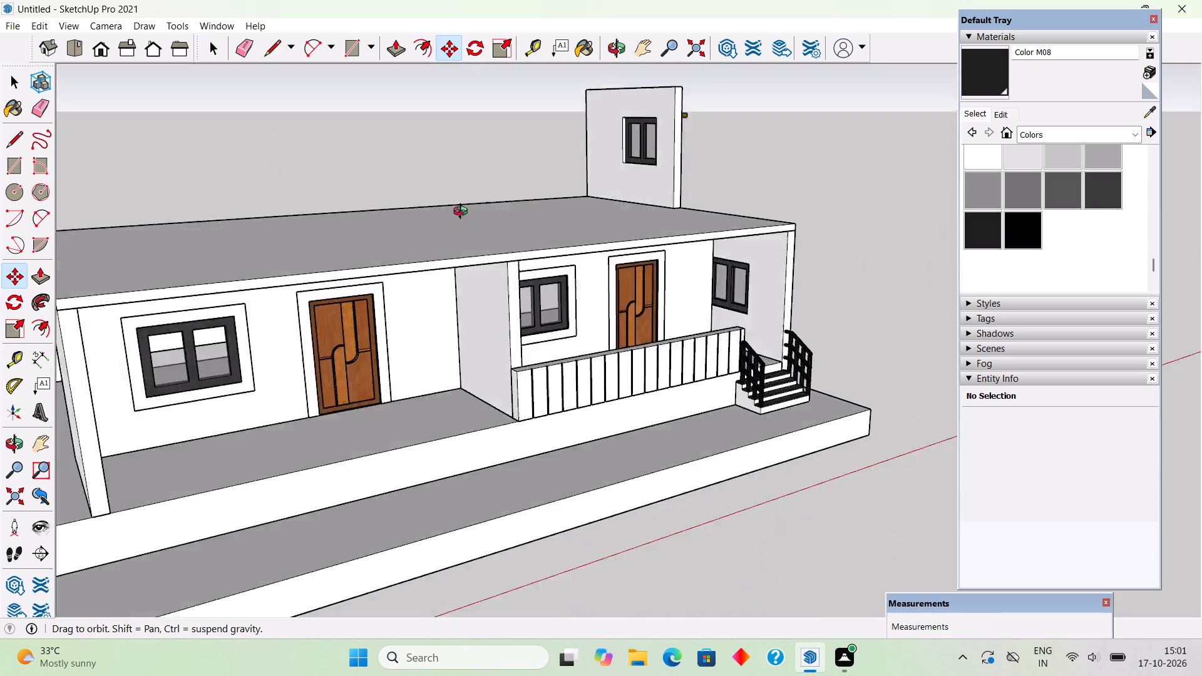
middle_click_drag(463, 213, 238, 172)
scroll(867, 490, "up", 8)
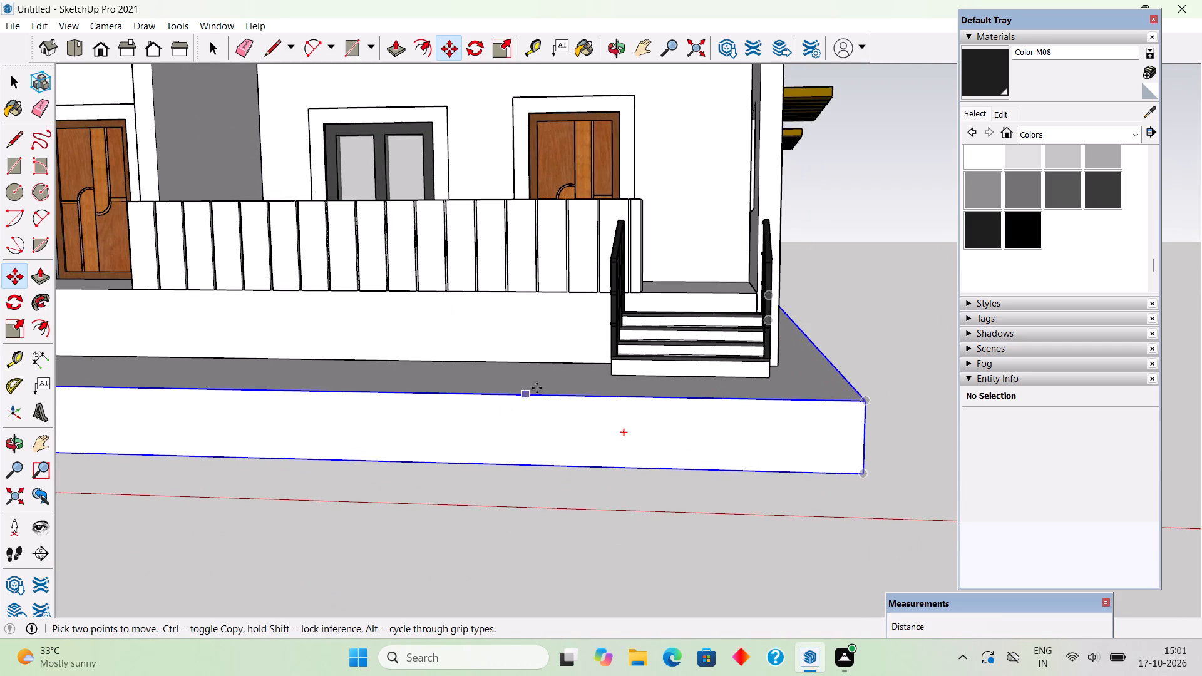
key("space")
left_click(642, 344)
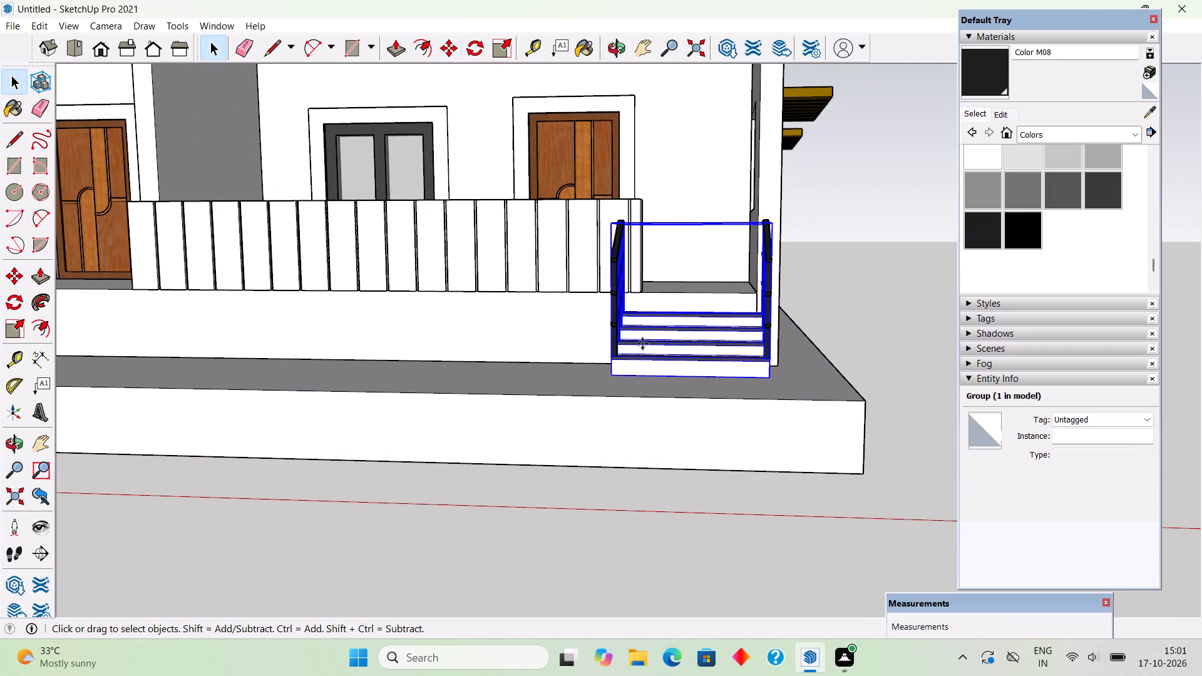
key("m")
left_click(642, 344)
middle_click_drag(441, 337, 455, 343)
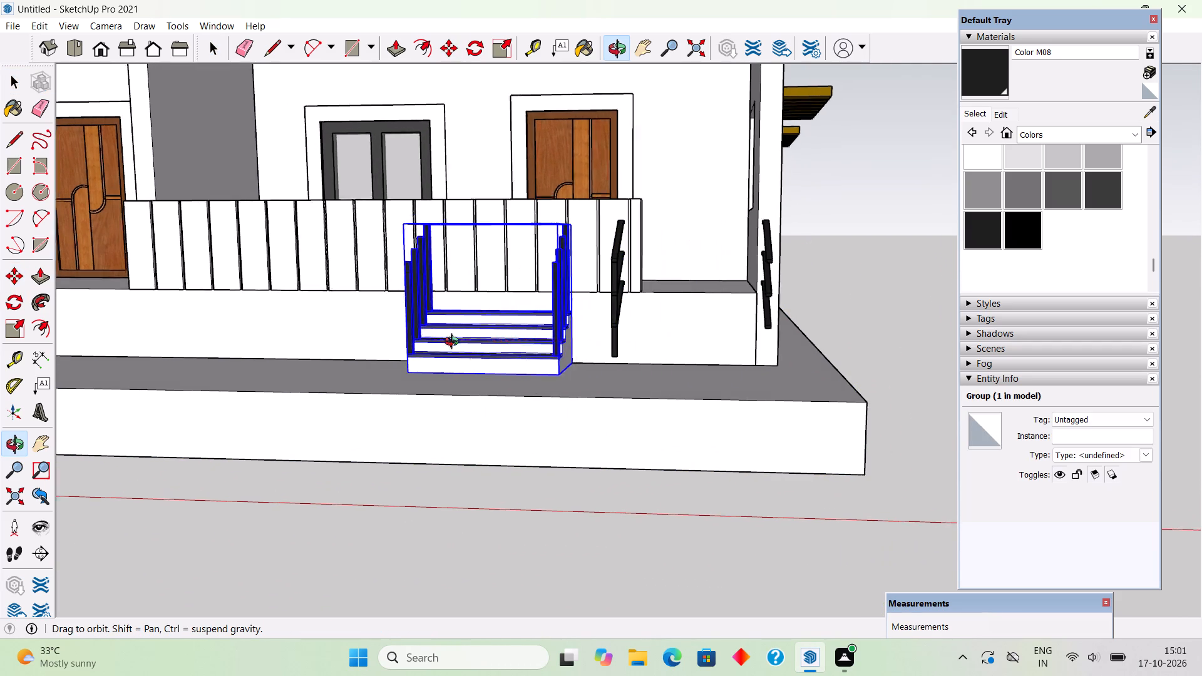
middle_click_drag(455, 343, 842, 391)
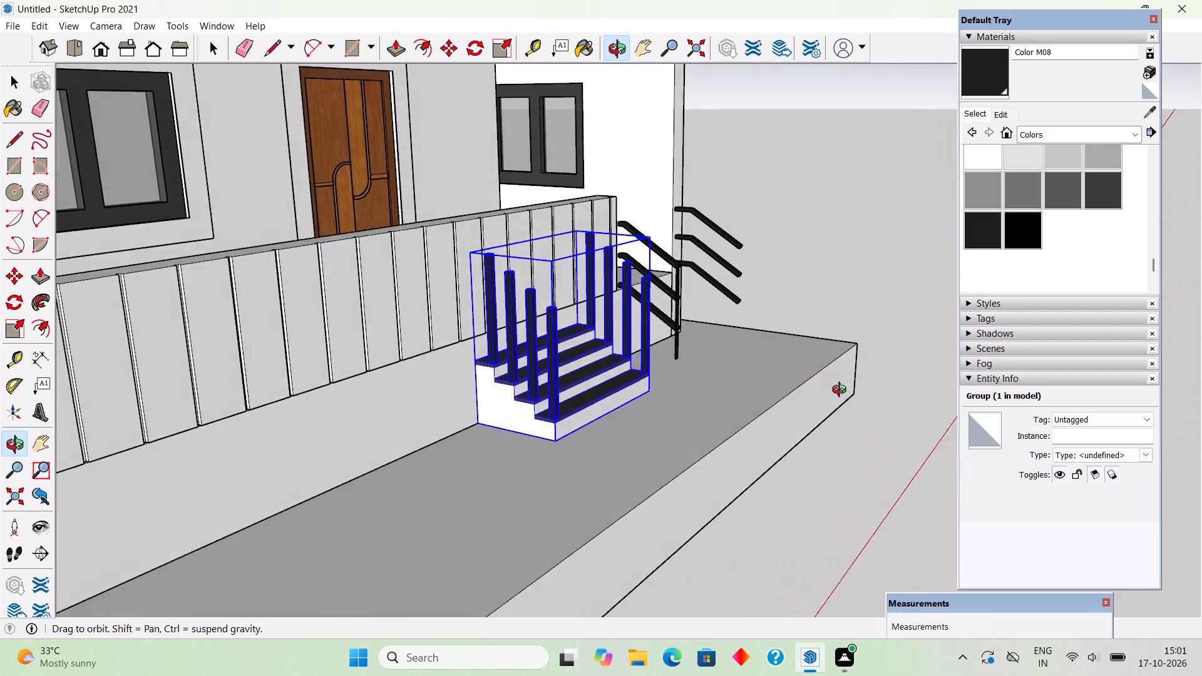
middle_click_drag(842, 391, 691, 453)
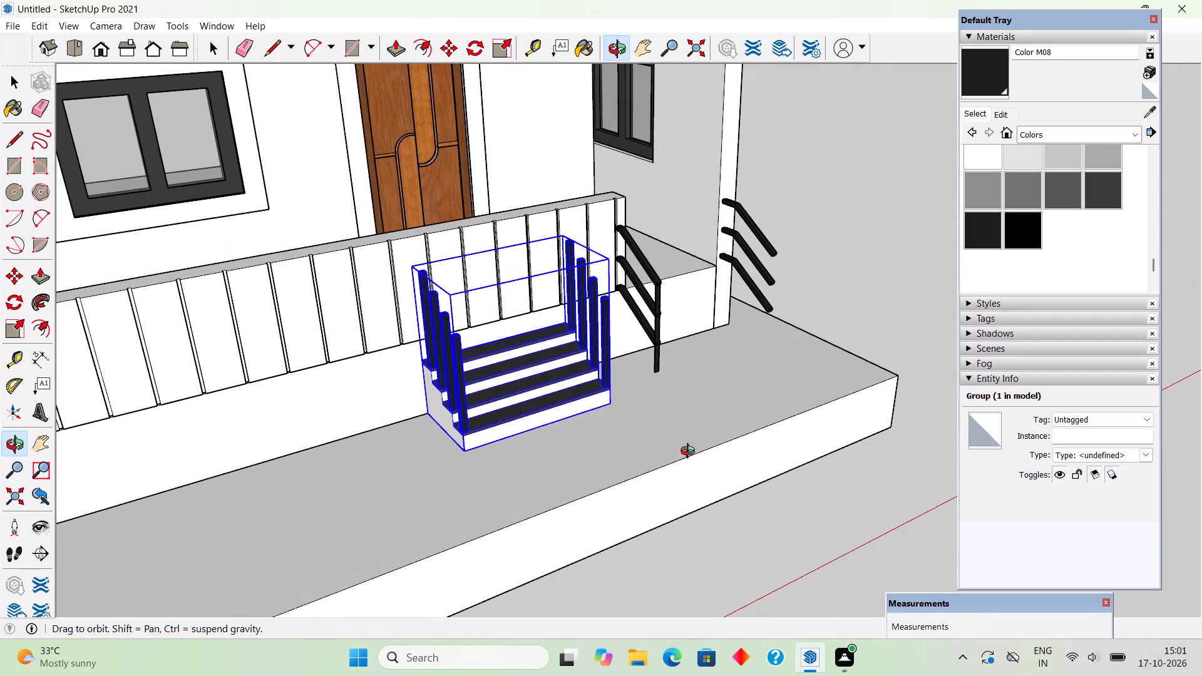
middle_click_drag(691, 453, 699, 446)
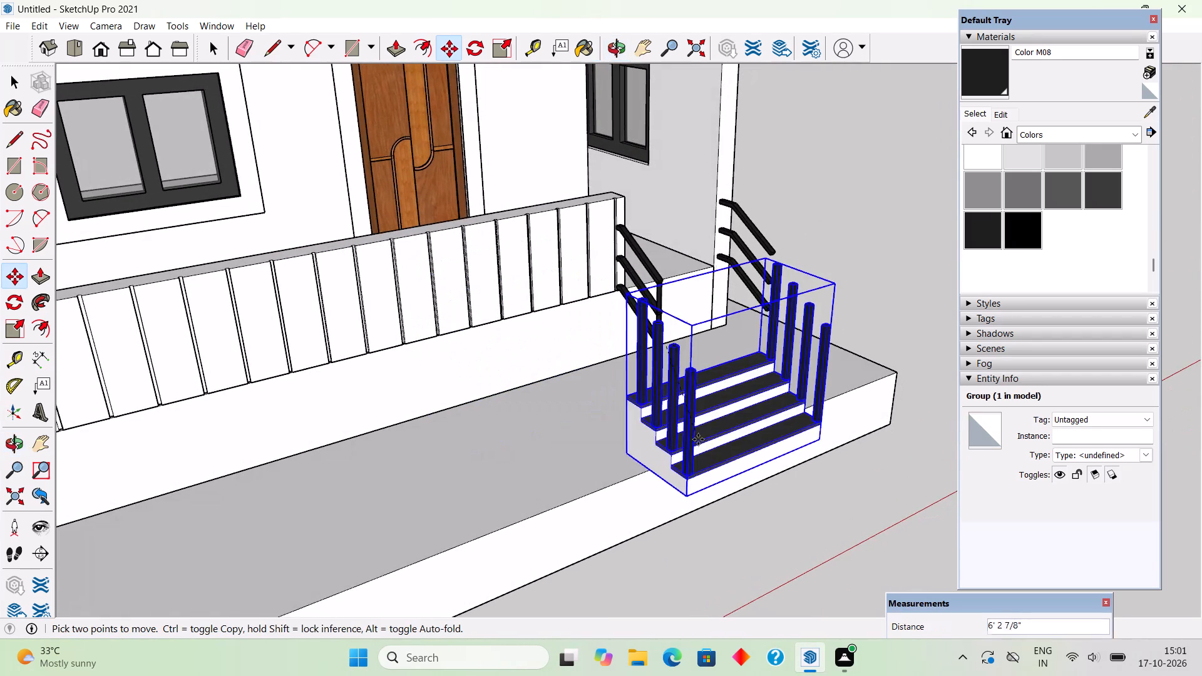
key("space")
Combine the stair group and the six sloping handrail bars on both sides into one group.
scroll(683, 350, "up", 4)
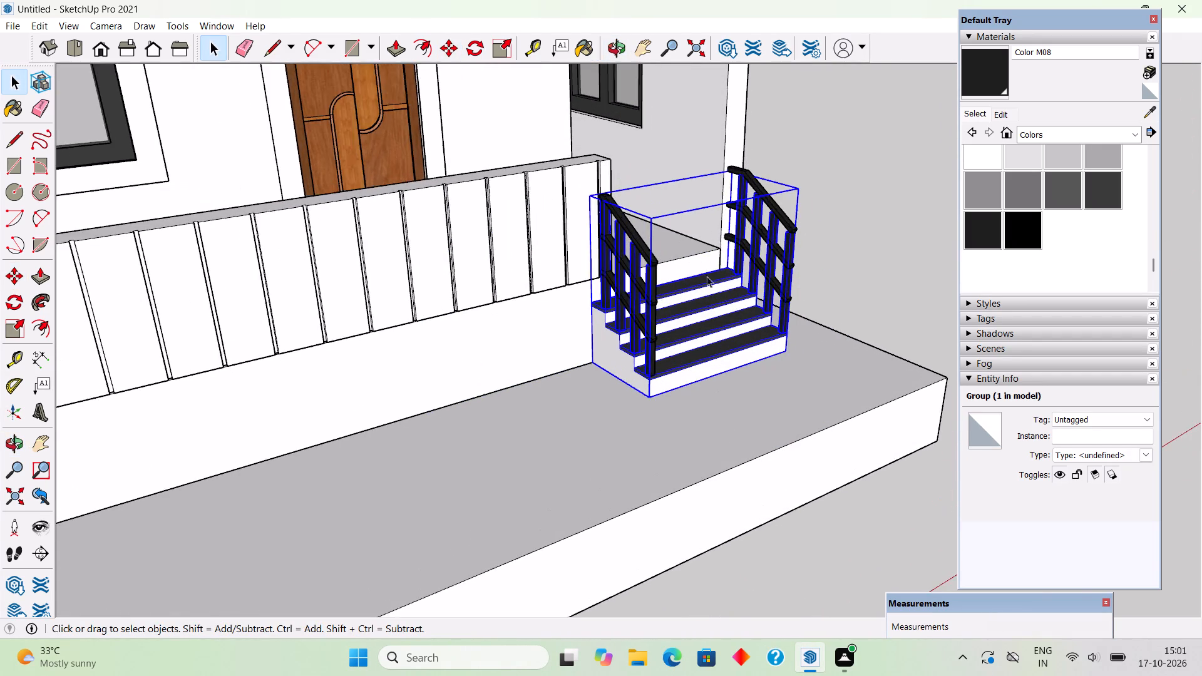
scroll(707, 276, "up", 6)
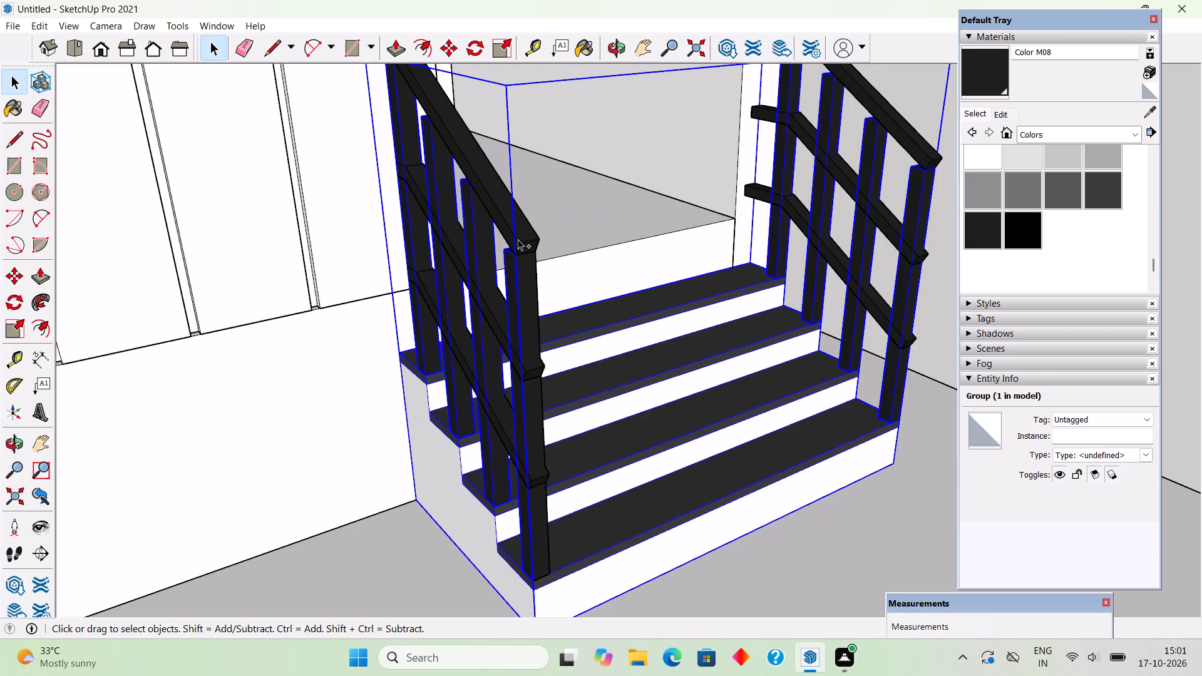
left_click(532, 241, "ctrl")
left_click(543, 369, "ctrl")
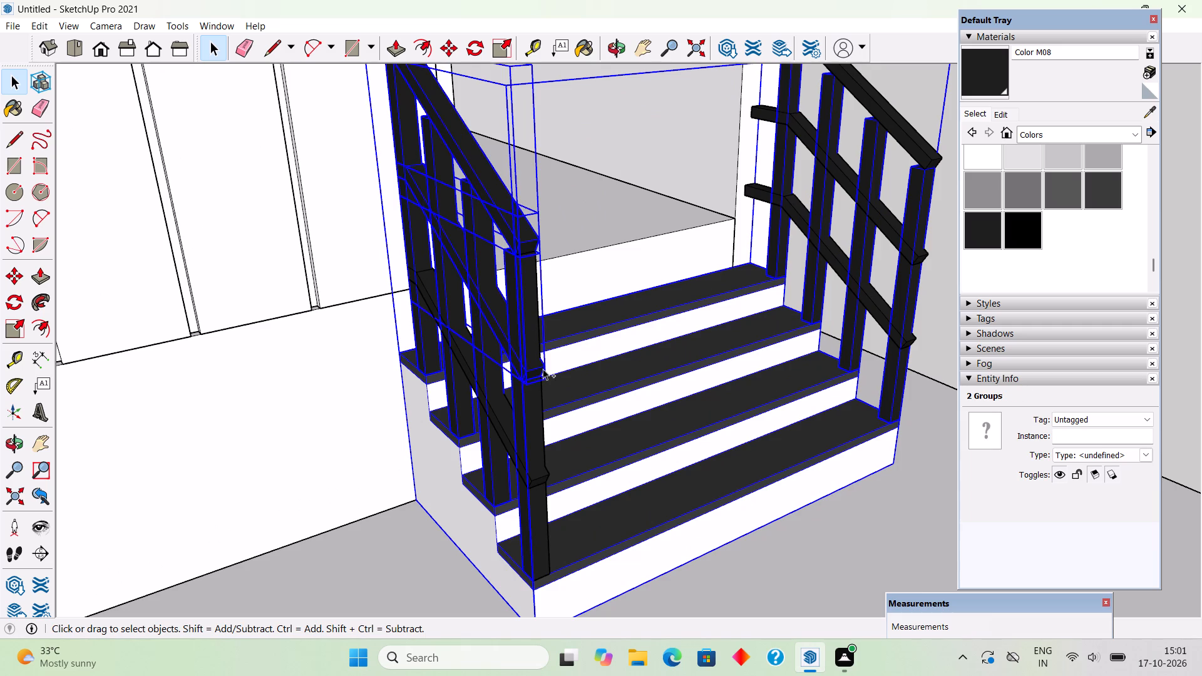
left_click(537, 470, "ctrl")
scroll(537, 470, "down", 6, "ctrl")
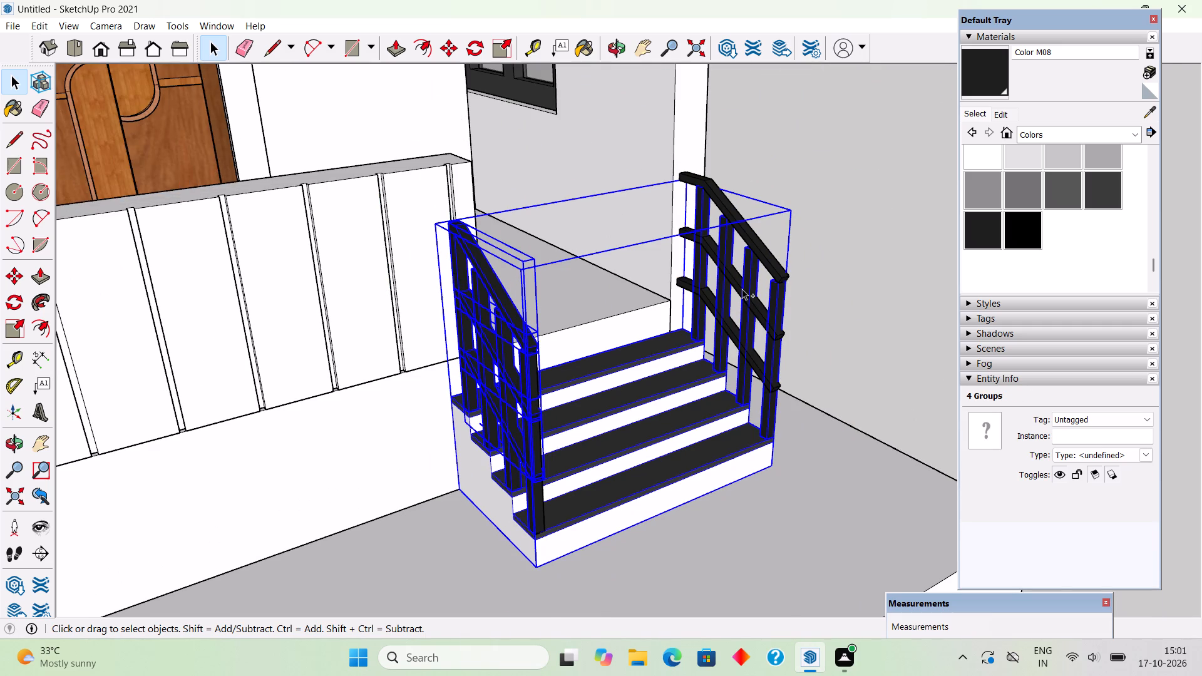
scroll(749, 274, "up", 2, "ctrl")
left_click(767, 257, "ctrl")
left_click(766, 327, "ctrl")
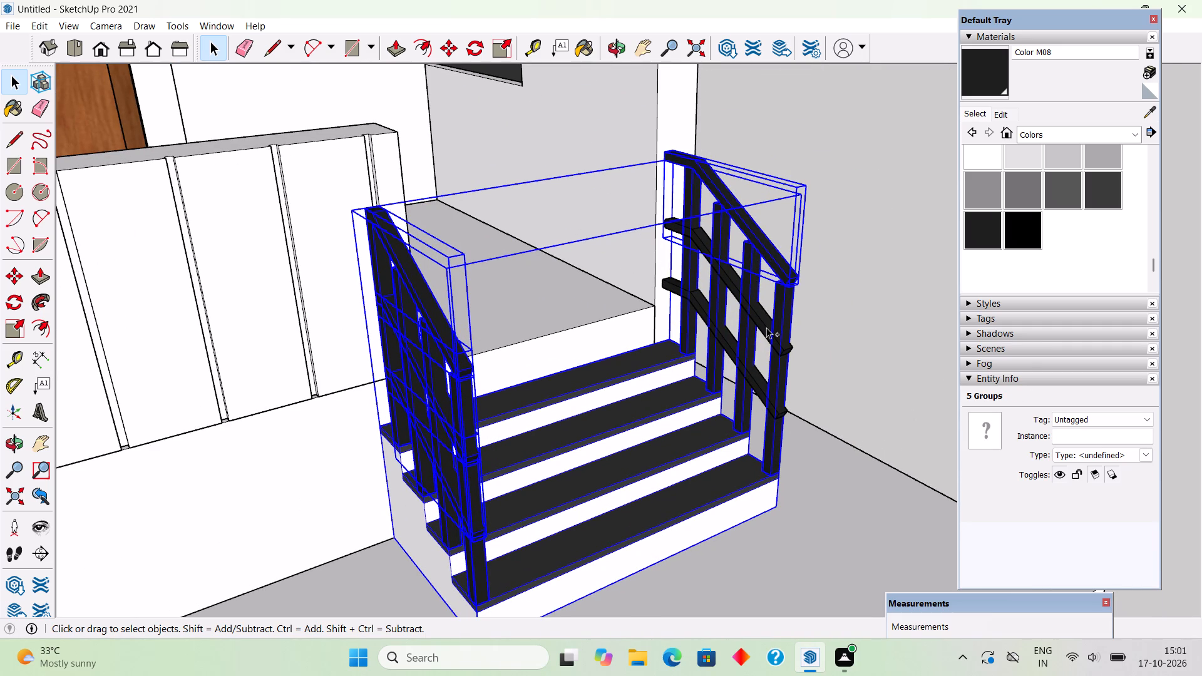
left_click(758, 378, "ctrl")
right_click(758, 378, "ctrl")
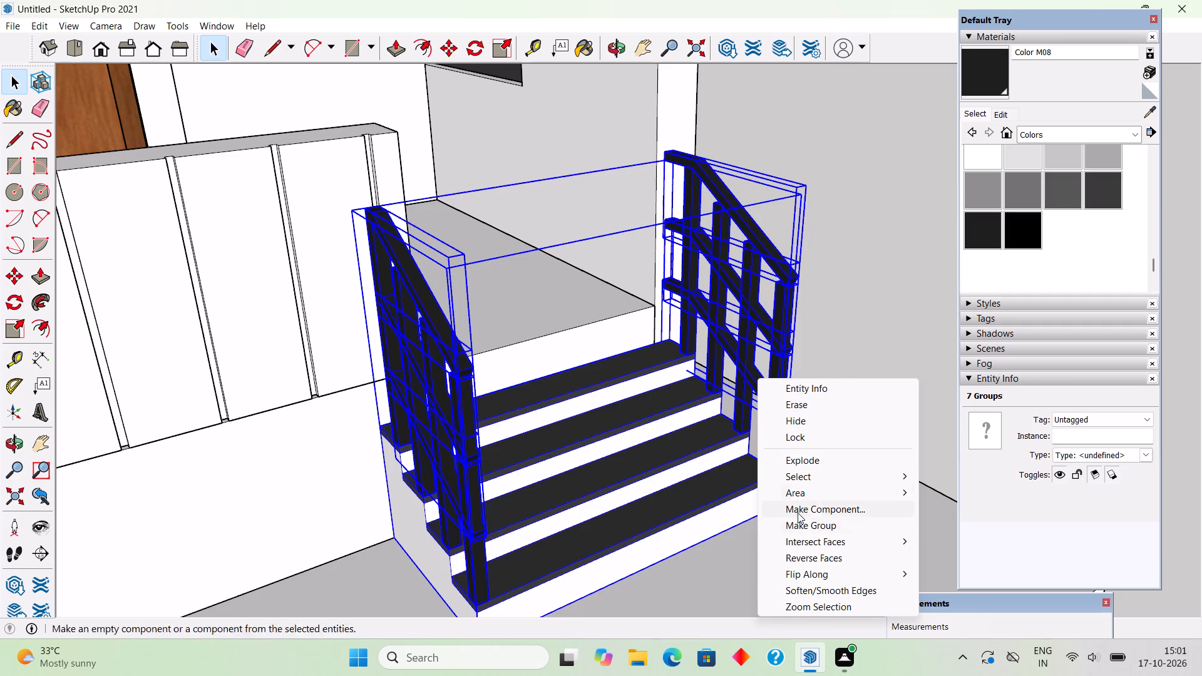
left_click(803, 528)
left_click(819, 327)
Copy the combined stair and railing group along the porch's front edge to the porch section beyond the dividing wall.
left_click(678, 452)
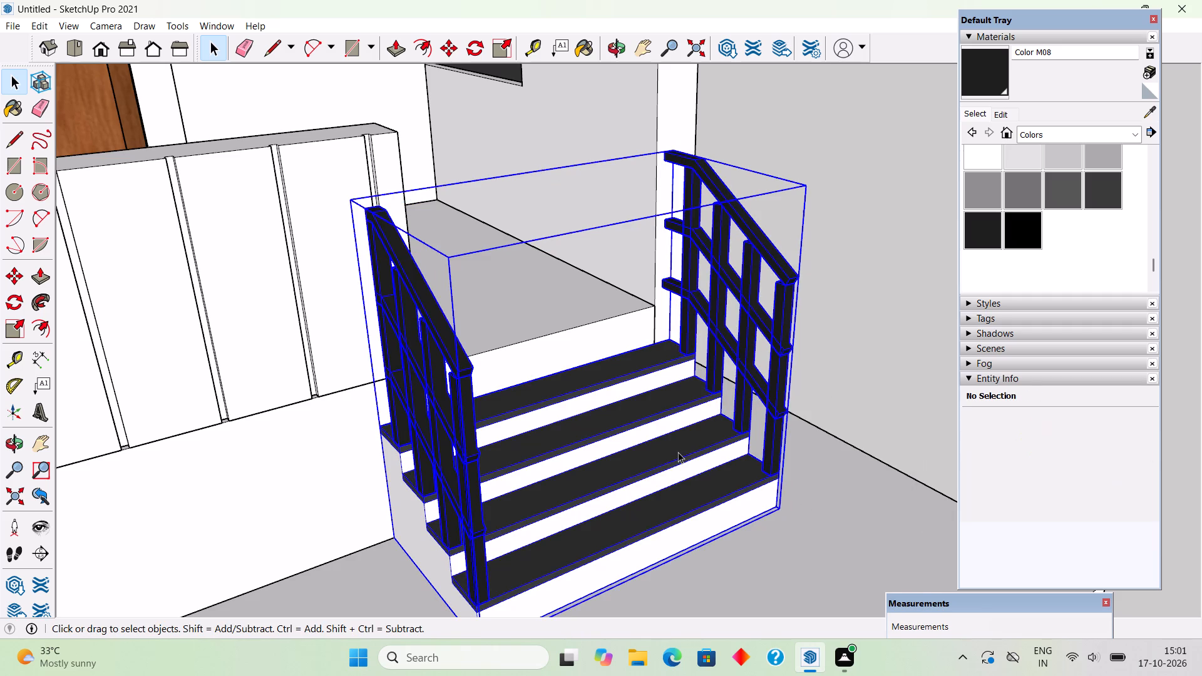
middle_click_drag(611, 407, 402, 384)
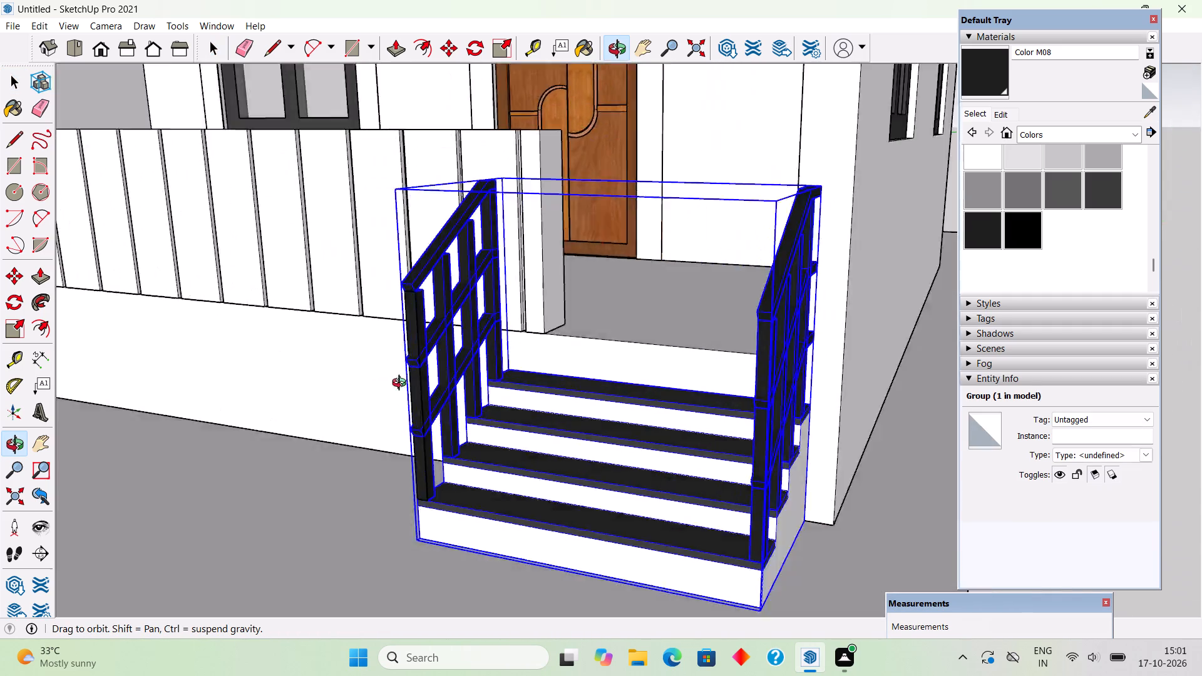
middle_click_drag(402, 384, 109, 293)
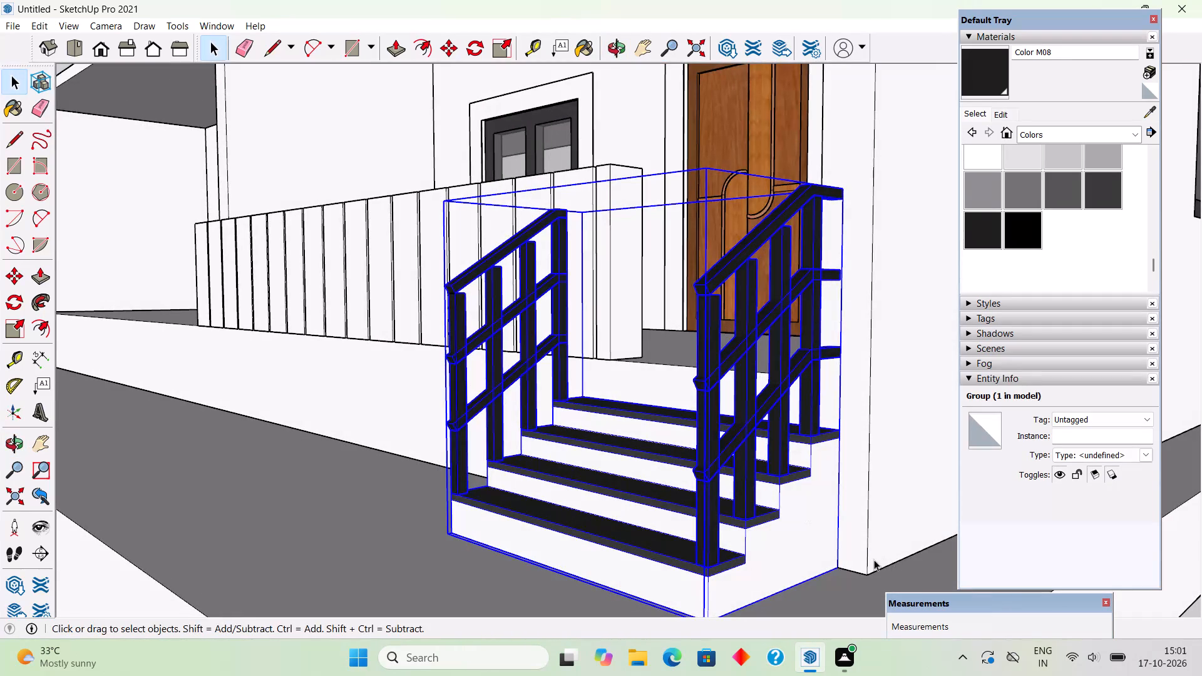
key("m")
left_click(837, 565)
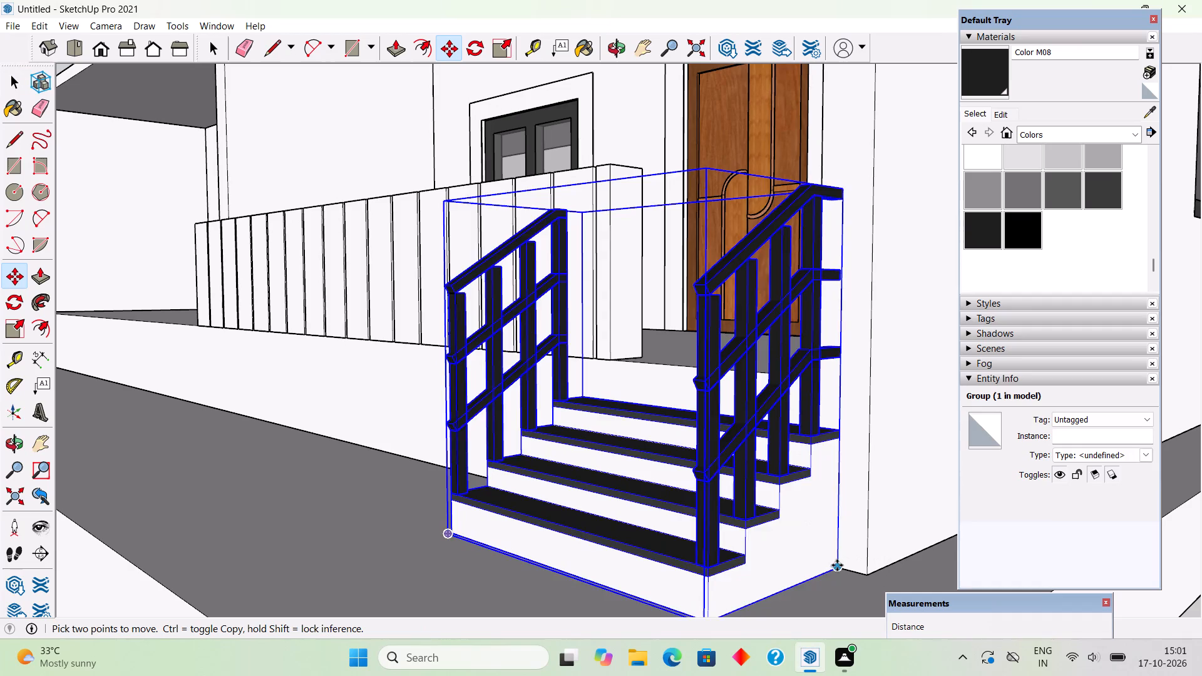
scroll(619, 494, "down", 5)
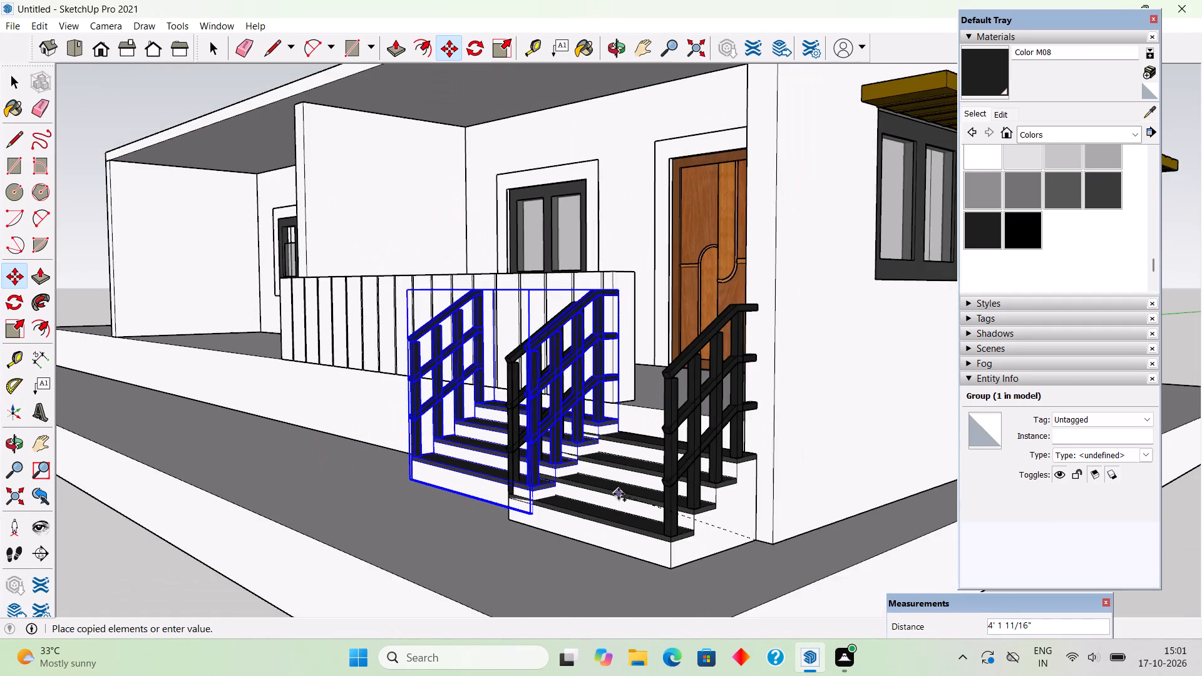
middle_click_drag(619, 494, 986, 471)
scroll(401, 576, "down", 4)
middle_click_drag(454, 504, 523, 516)
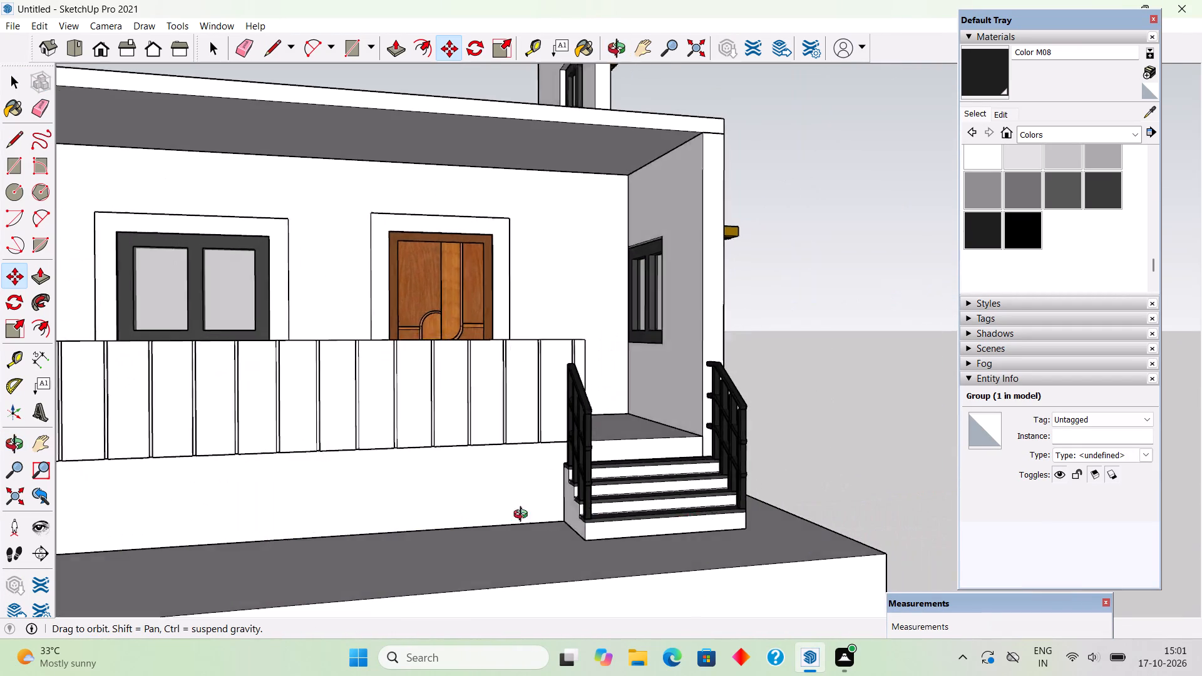
middle_click_drag(523, 516, 732, 444)
scroll(564, 469, "down", 5)
scroll(512, 481, "down", 3)
middle_click_drag(470, 510, 541, 528)
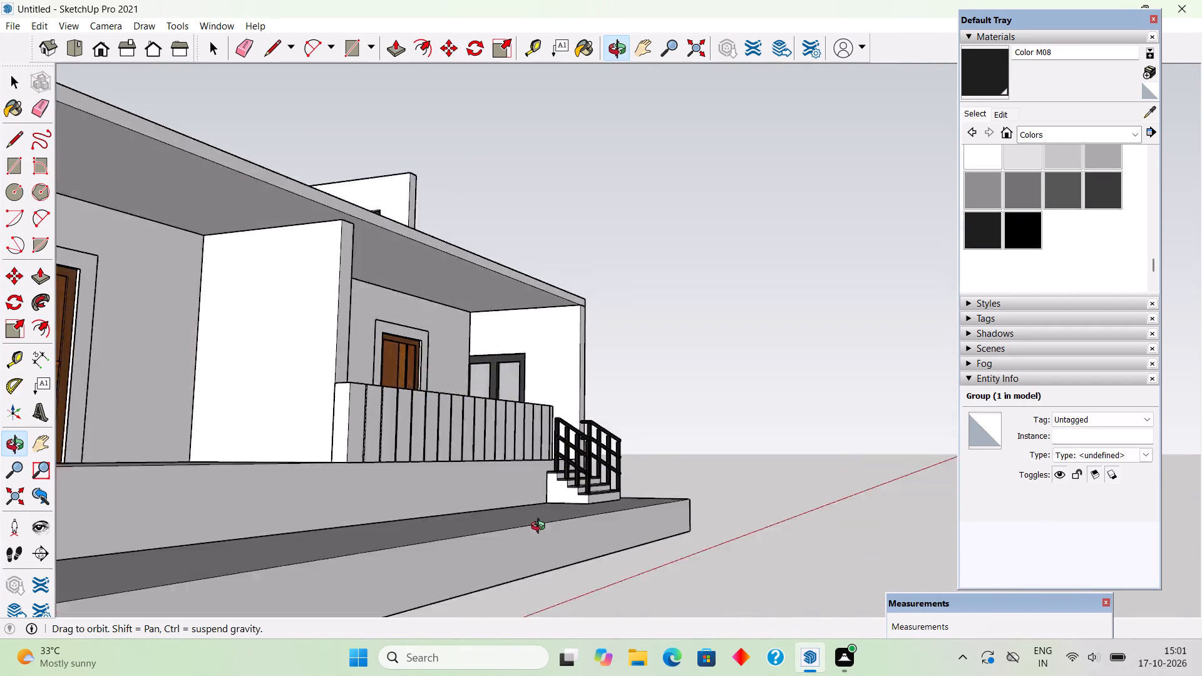
middle_click_drag(541, 528, 677, 515)
middle_click_drag(530, 490, 530, 633)
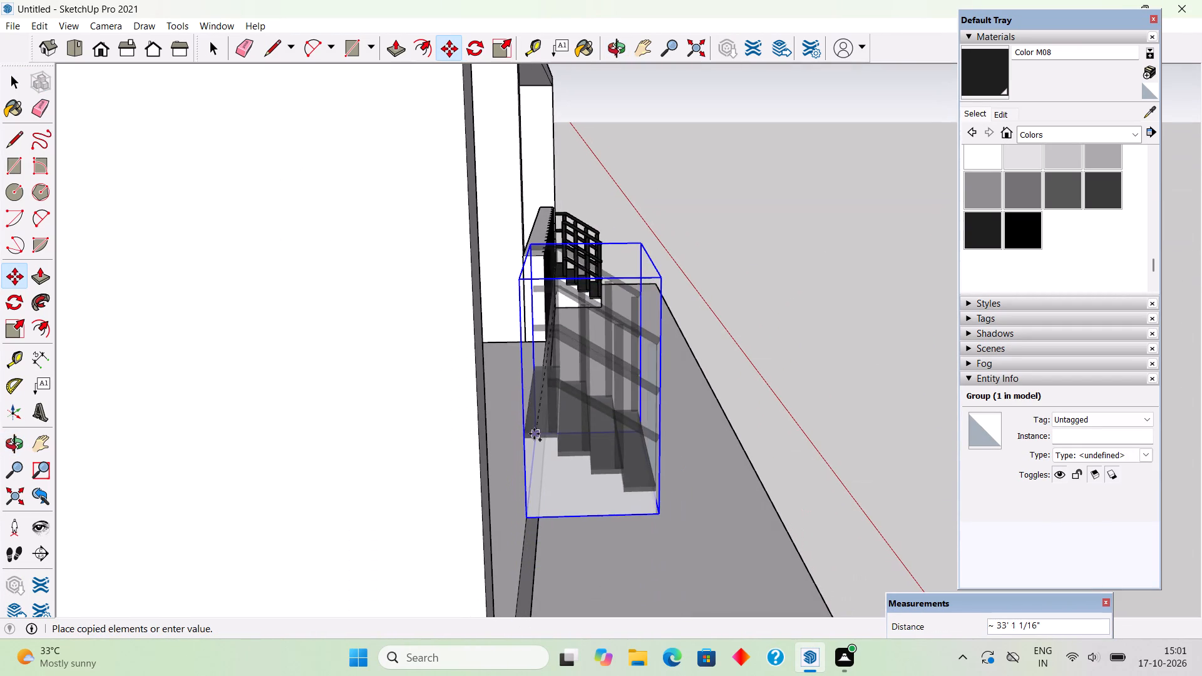
left_click(551, 446)
Move the copied staircase group 4' 8" along the porch front toward the grooved parapet wall.
middle_click_drag(584, 435, 139, 369)
middle_click_drag(634, 434, 240, 500)
scroll(595, 571, "up", 4)
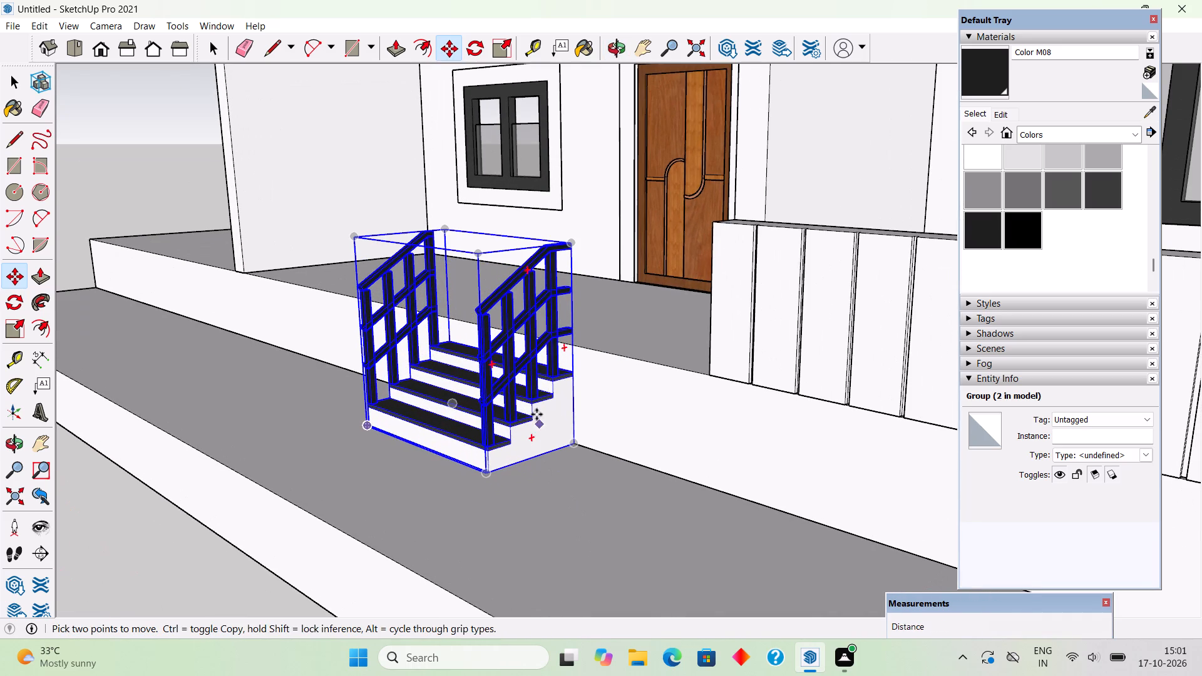
left_click(575, 444)
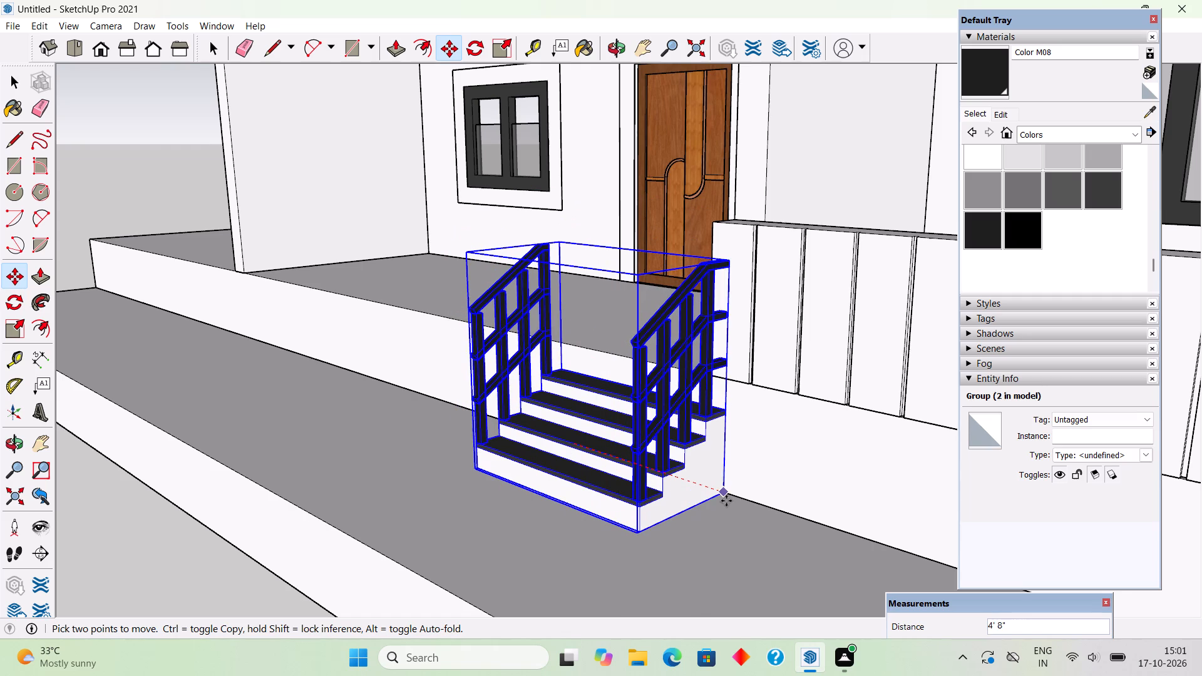
left_click(724, 495)
Examine the copied staircase and how its railing meets the end of the grooved parapet wall at the dividing wall.
middle_click_drag(456, 473, 821, 598)
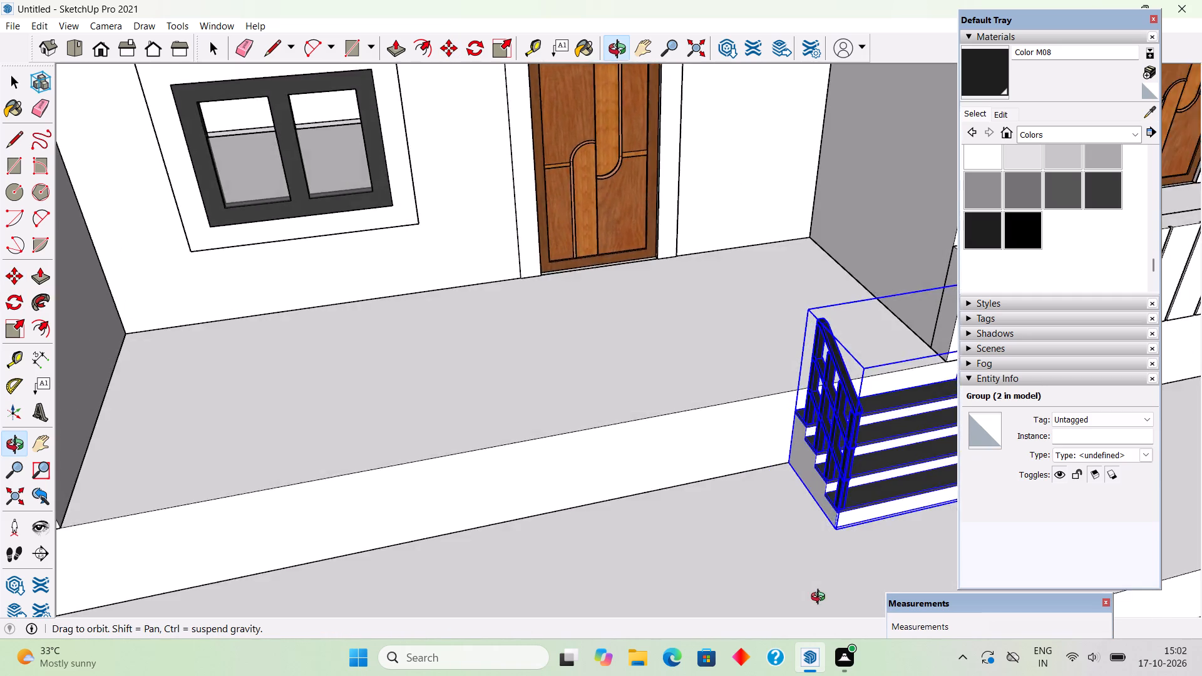
middle_click_drag(821, 598, 821, 599)
scroll(821, 599, "down", 3)
middle_click_drag(578, 491, 731, 538)
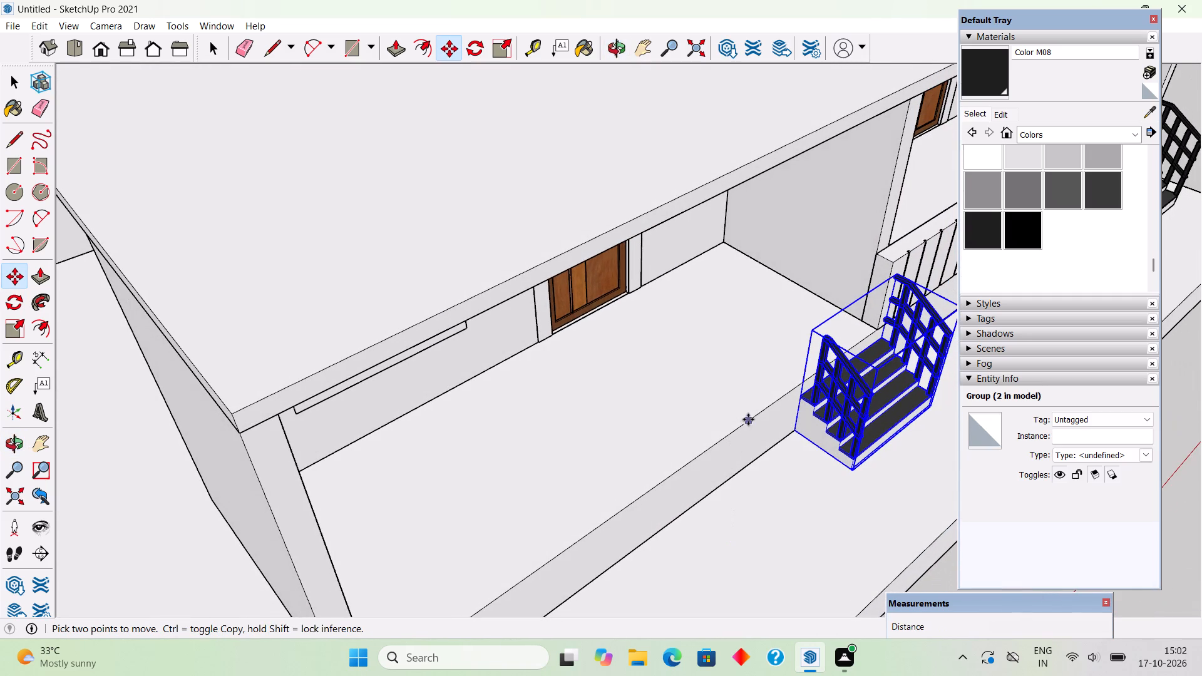
key("space")
left_click(742, 430)
scroll(719, 428, "down", 3)
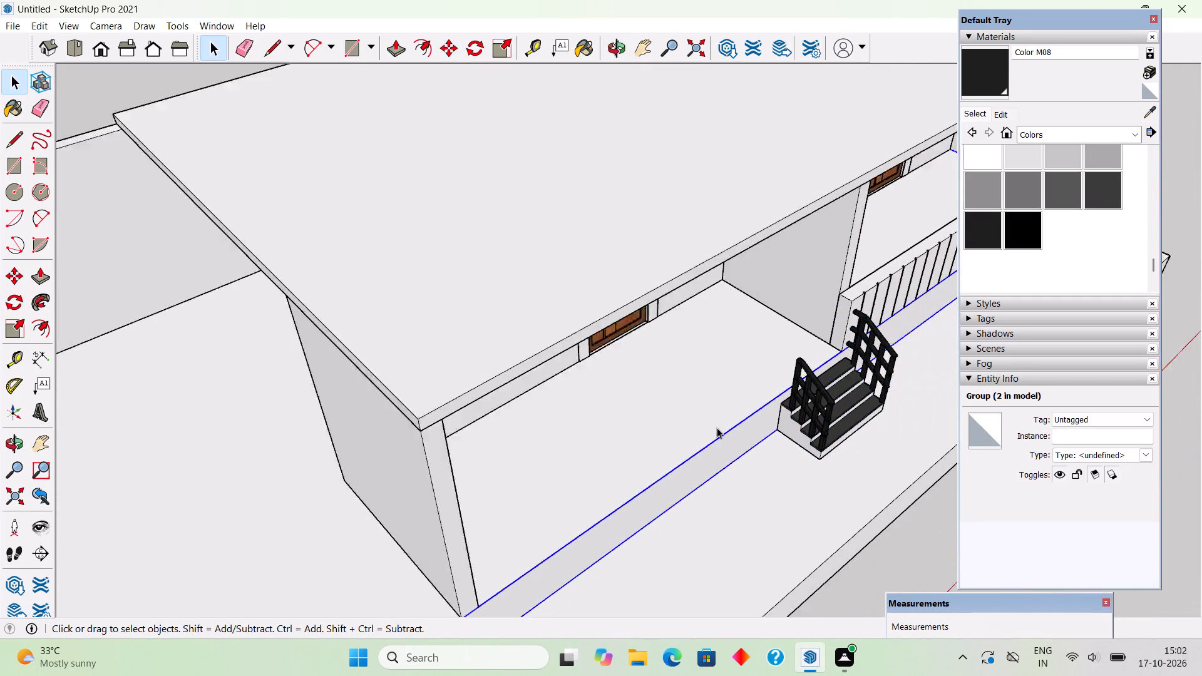
scroll(717, 428, "down", 3)
scroll(850, 464, "up", 4)
scroll(894, 319, "up", 10)
middle_click_drag(770, 312, 865, 332)
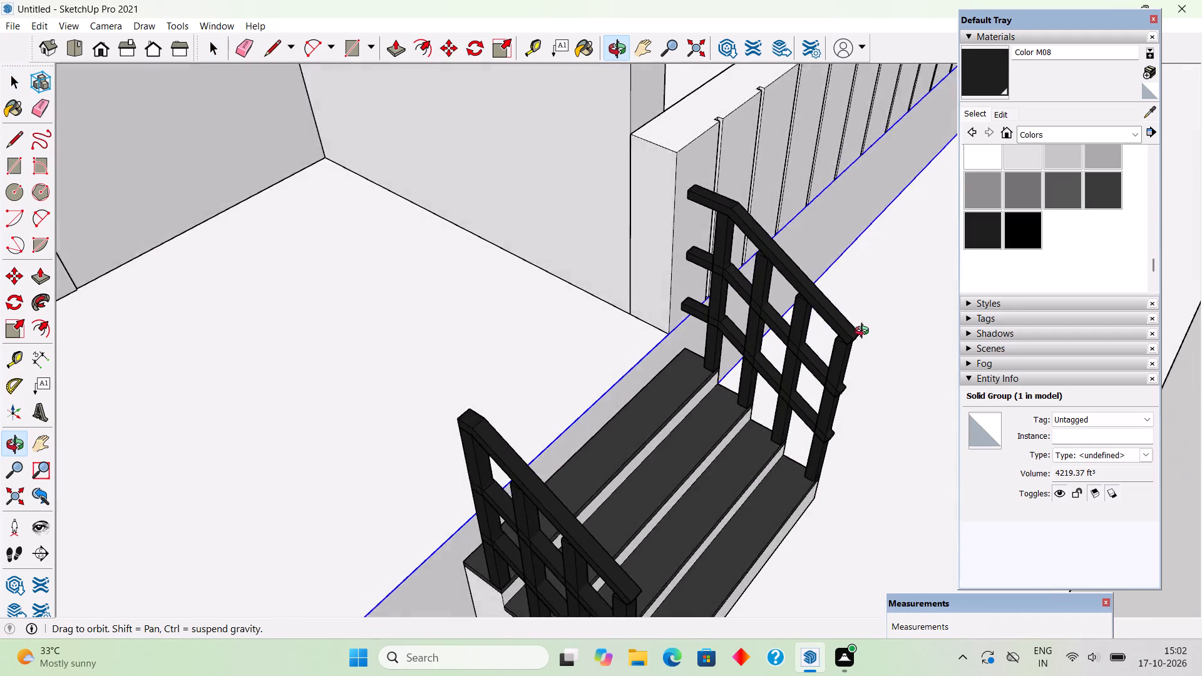
middle_click_drag(865, 332, 961, 240)
middle_click_drag(915, 255, 1002, 272)
middle_click_drag(851, 271, 754, 270)
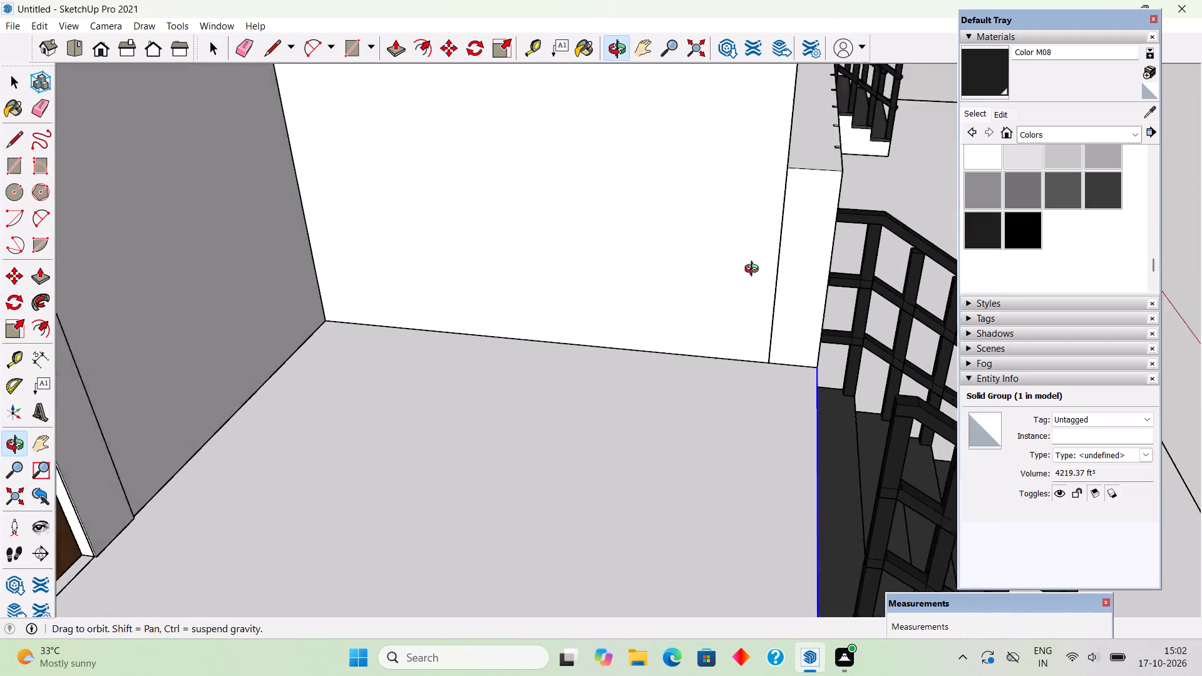
middle_click_drag(754, 270, 746, 270)
scroll(845, 259, "up", 16)
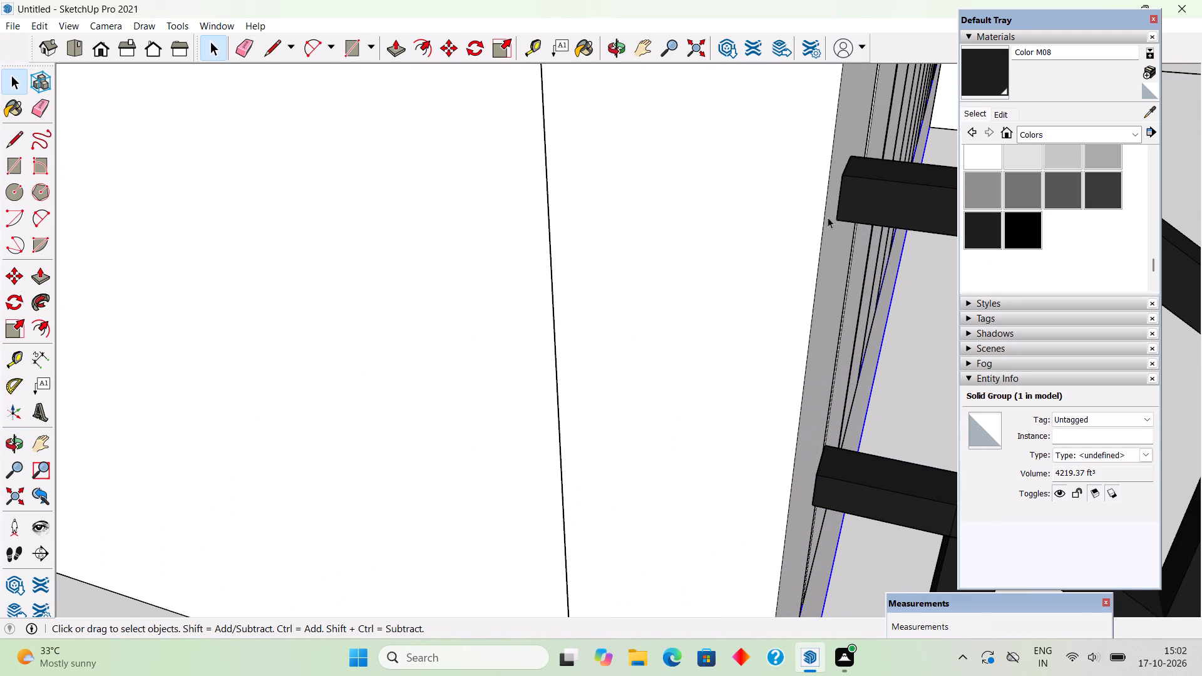
scroll(870, 291, "up", 1)
middle_click_drag(870, 291, 814, 342)
scroll(804, 336, "down", 1)
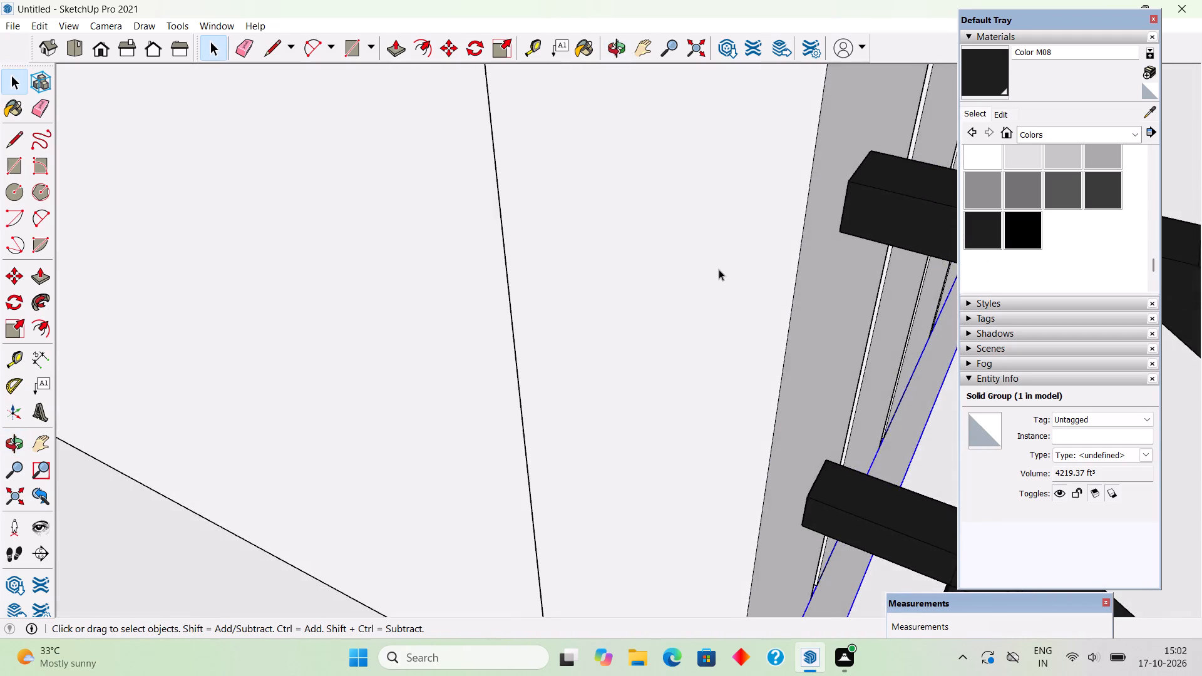
scroll(718, 268, "down", 20)
scroll(718, 268, "down", 9)
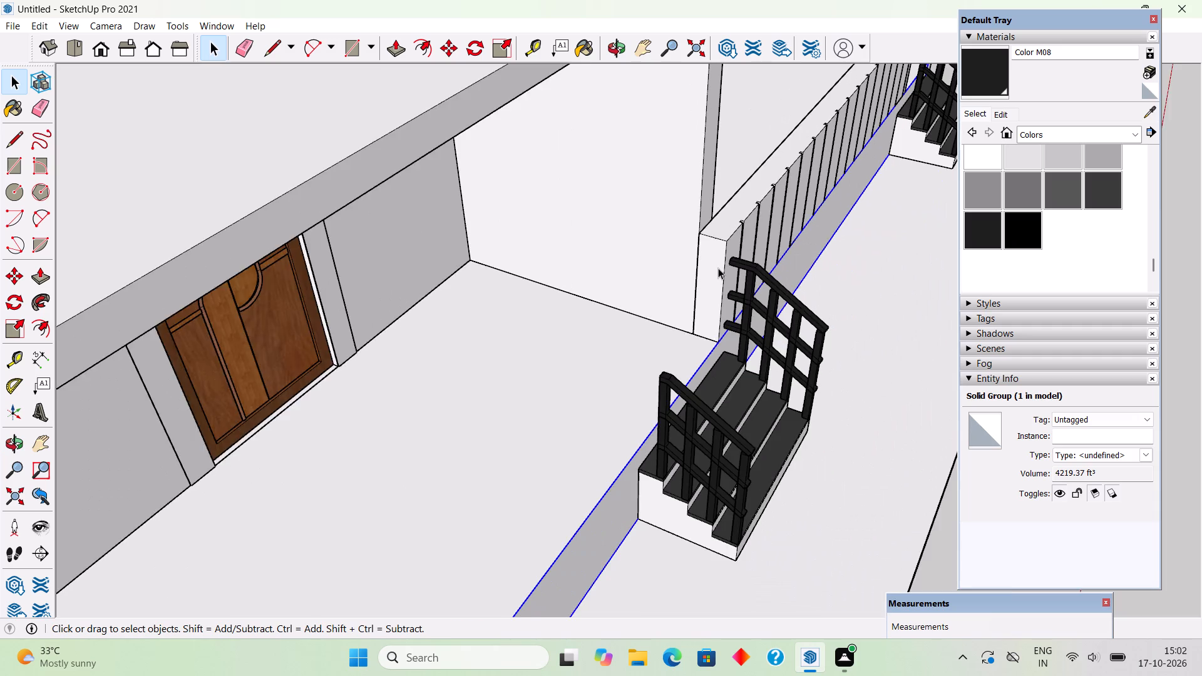
Copy the grooved parapet wall about 22' along the porch's front edge to the porch section beyond the dividing wall.
middle_click_drag(722, 339, 690, 327)
left_click(693, 284)
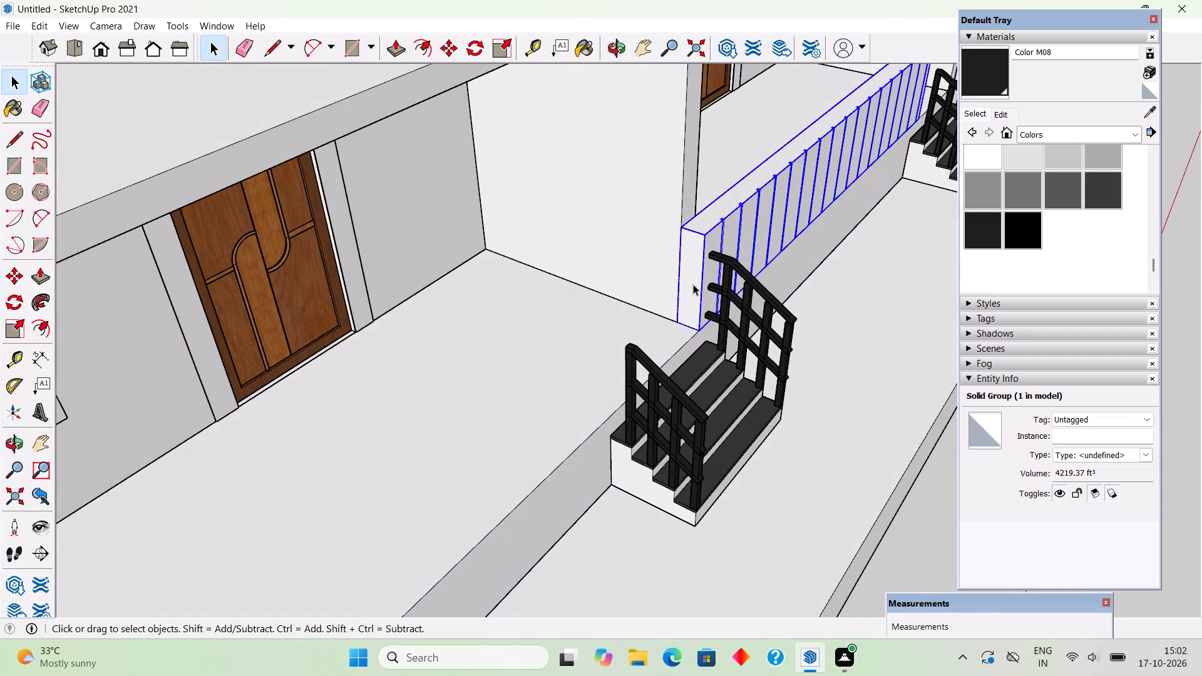
scroll(693, 284, "down", 5)
key("m")
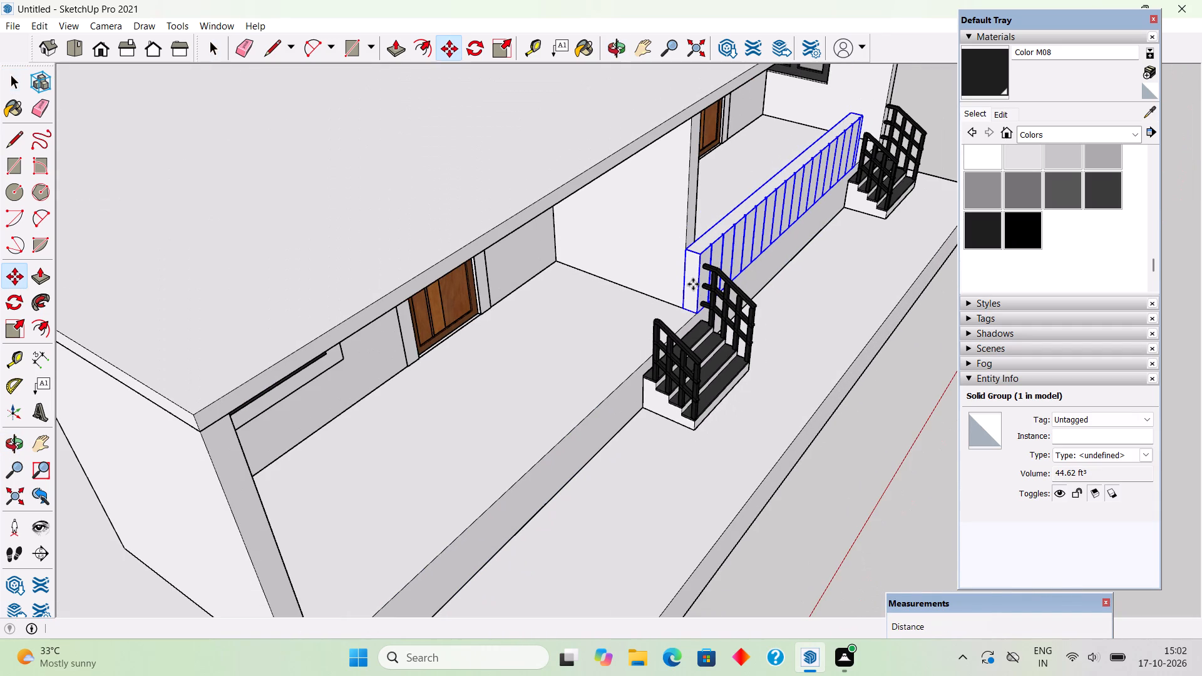
left_click(686, 309)
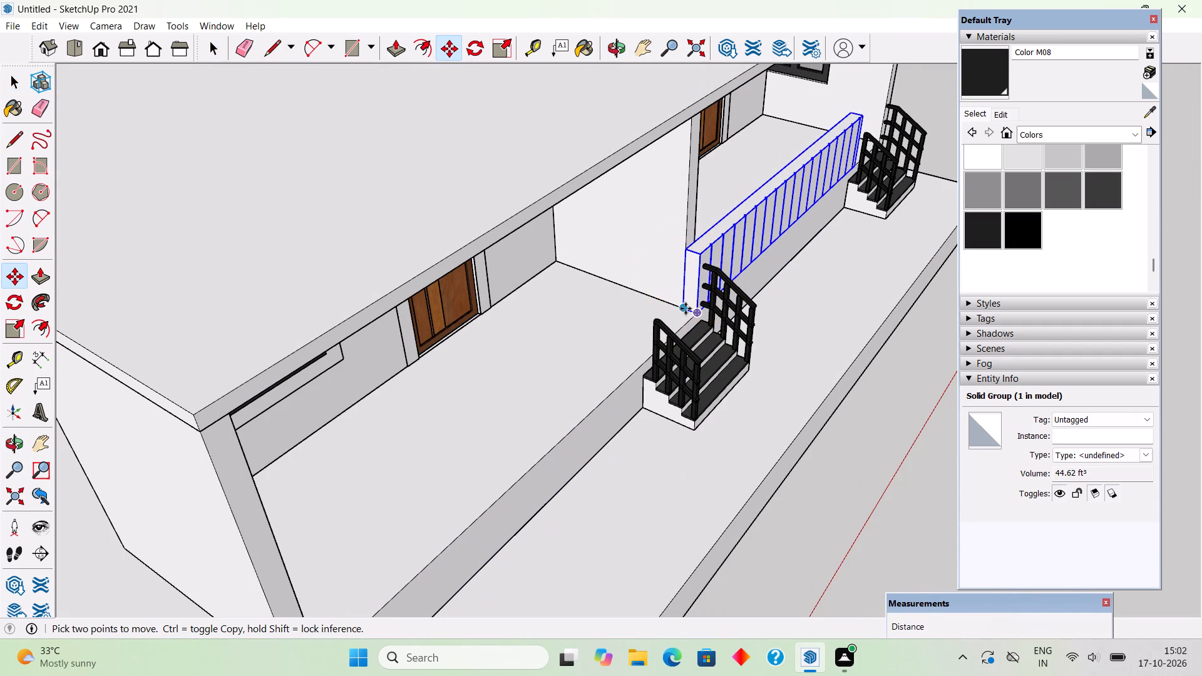
scroll(401, 515, "down", 6)
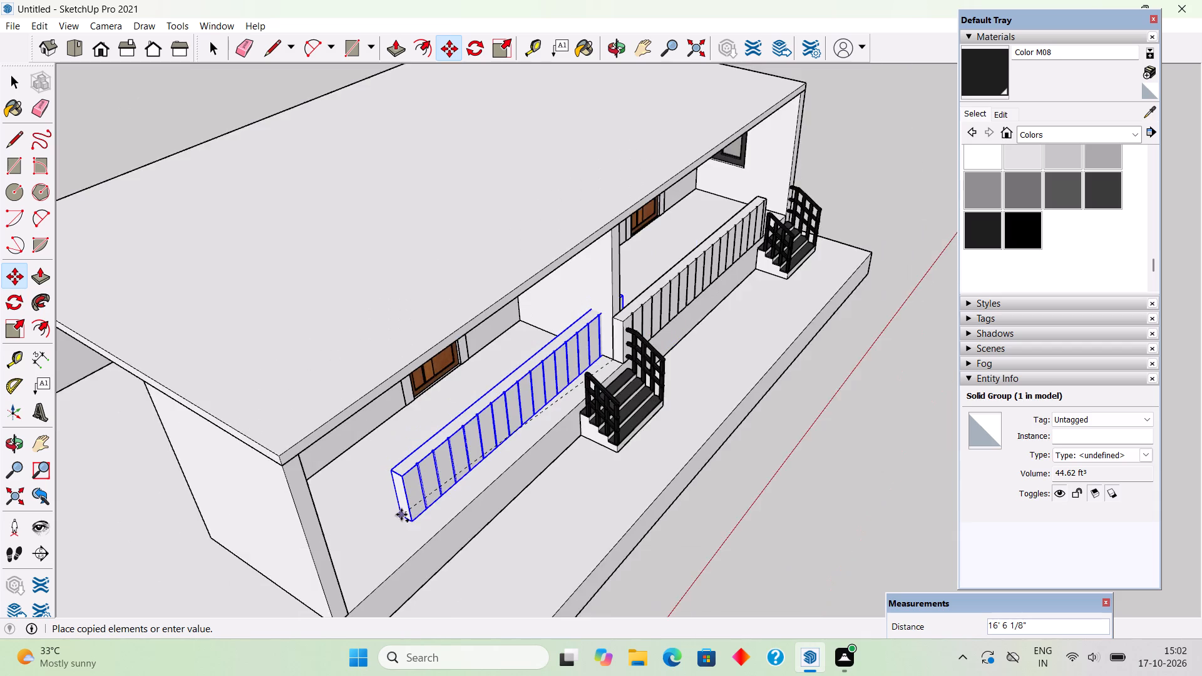
scroll(401, 515, "down", 3)
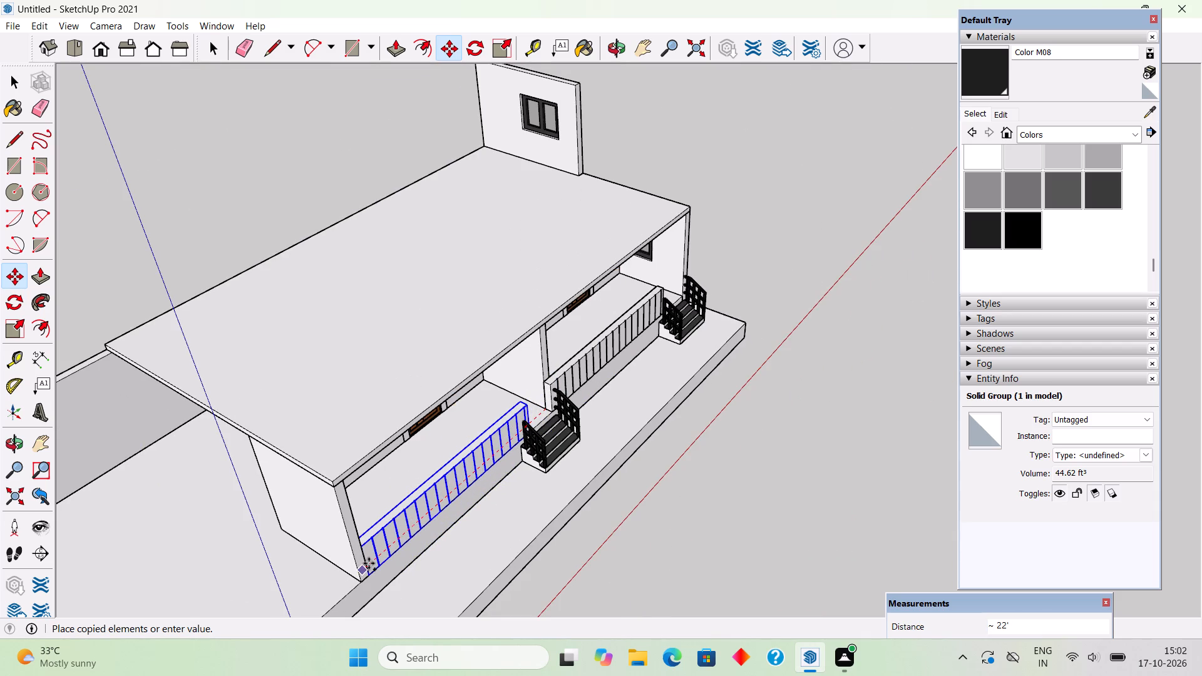
left_click(368, 565)
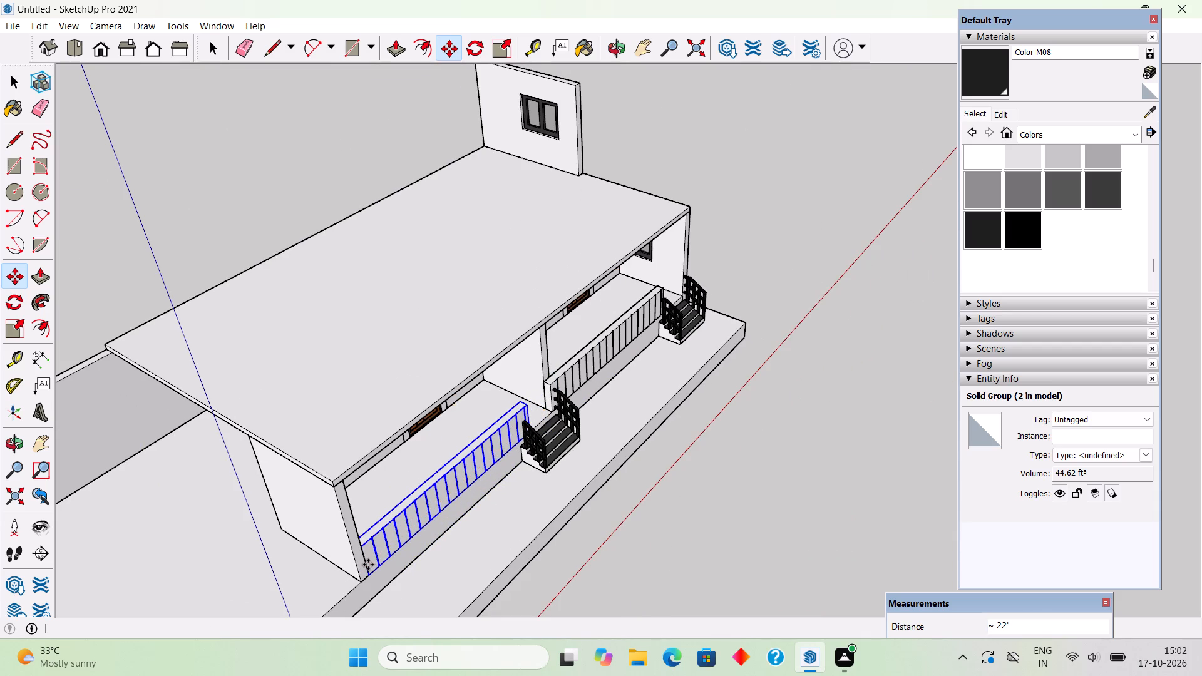
key("space")
Extend the top handrail of the original staircase's railing beside the parapet wall by about 5 7/8" to meet the wall.
middle_click_drag(412, 310, 294, 151)
scroll(782, 438, "up", 4)
middle_click_drag(570, 363, 406, 361)
scroll(762, 327, "up", 3)
middle_click_drag(523, 404, 764, 437)
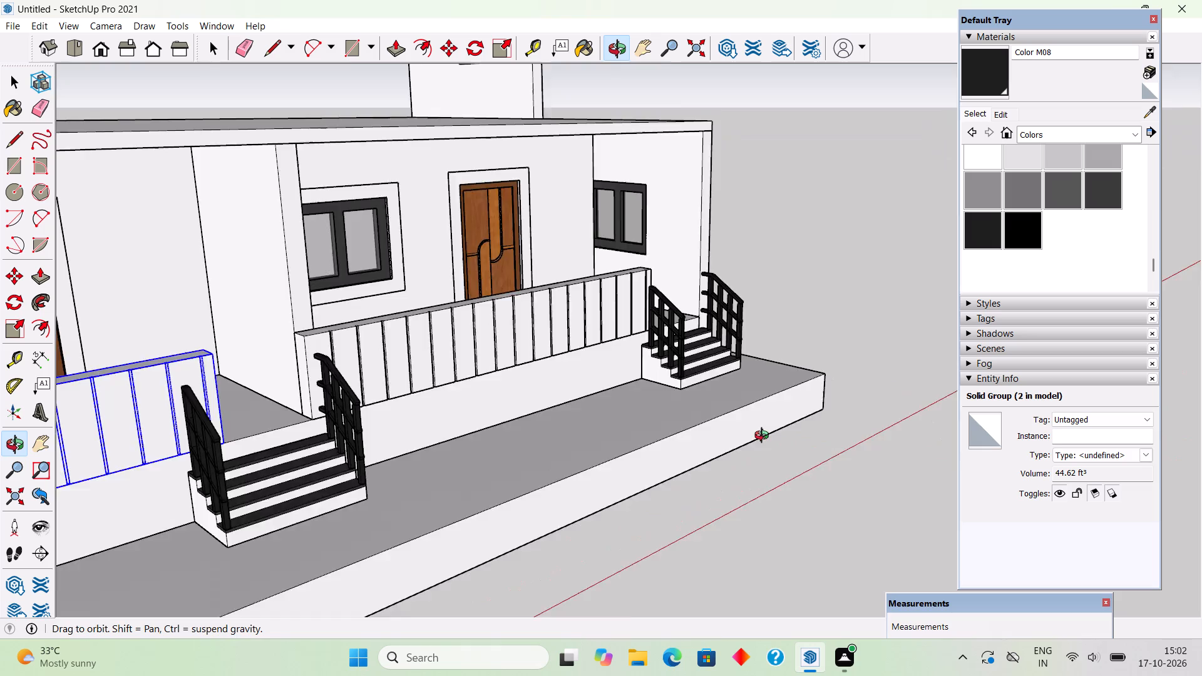
middle_click_drag(764, 437, 917, 454)
scroll(631, 356, "up", 5)
middle_click_drag(696, 352, 789, 361)
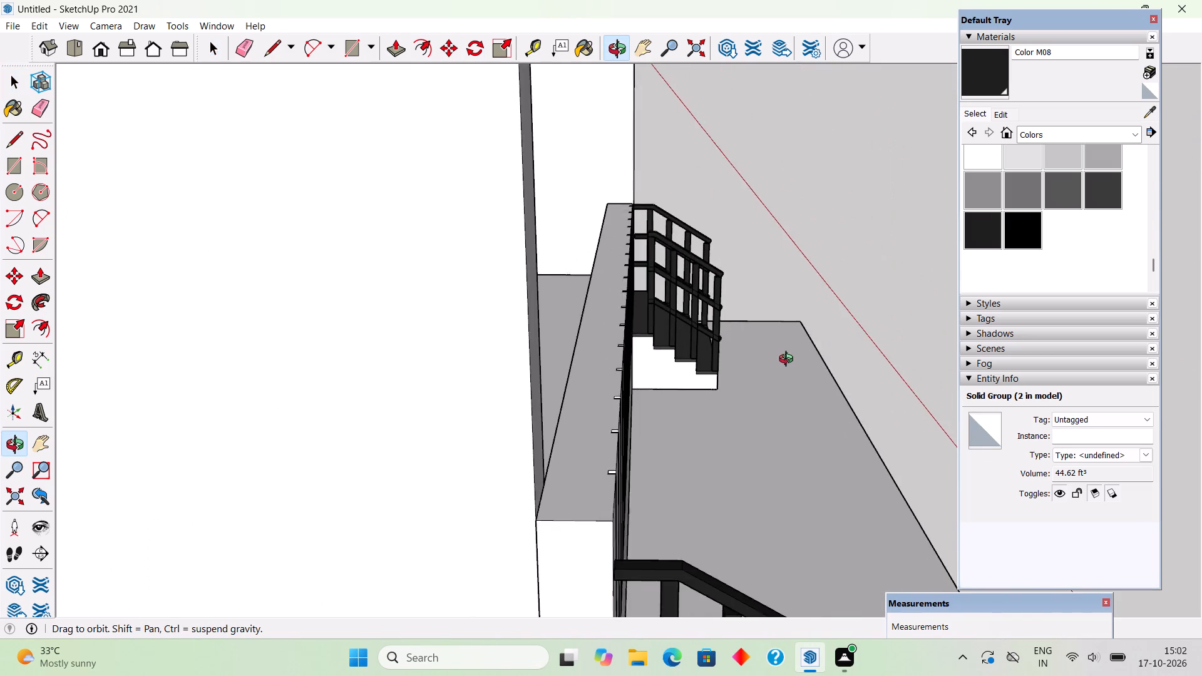
middle_click_drag(789, 361, 738, 438)
scroll(639, 257, "up", 9)
middle_click_drag(654, 285, 715, 312)
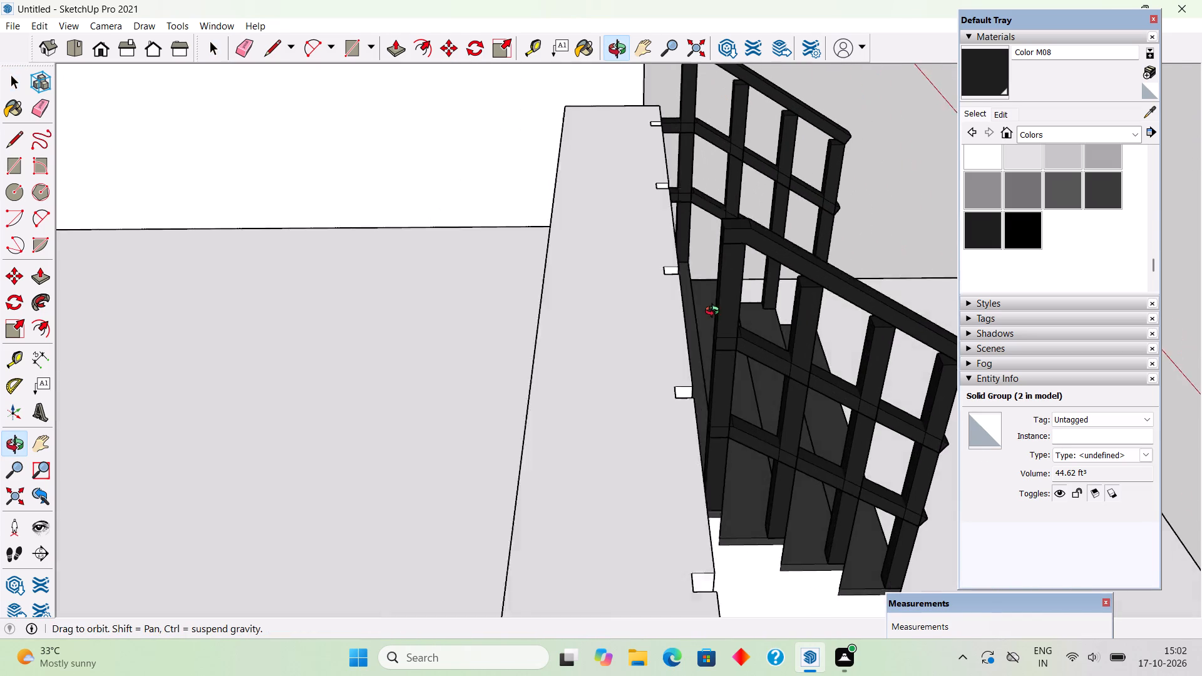
middle_click_drag(715, 312, 735, 349)
scroll(758, 283, "up", 5)
triple_click(754, 260)
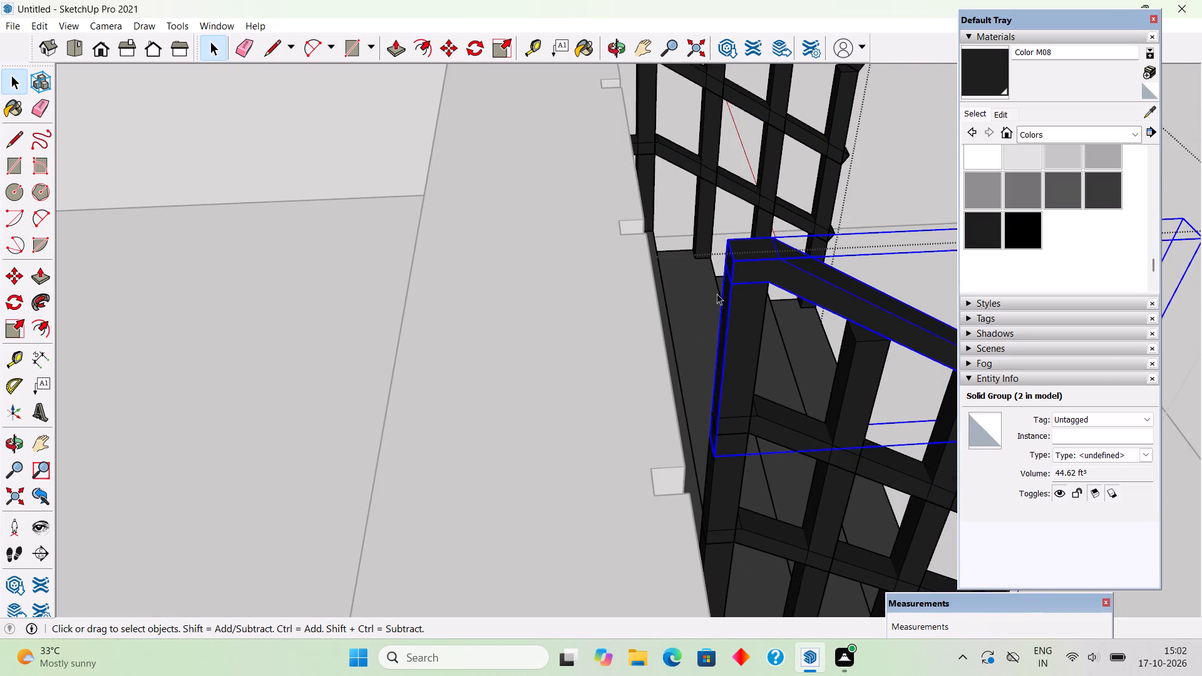
middle_click_drag(717, 294, 747, 312)
scroll(751, 312, "up", 5)
scroll(828, 289, "up", 6)
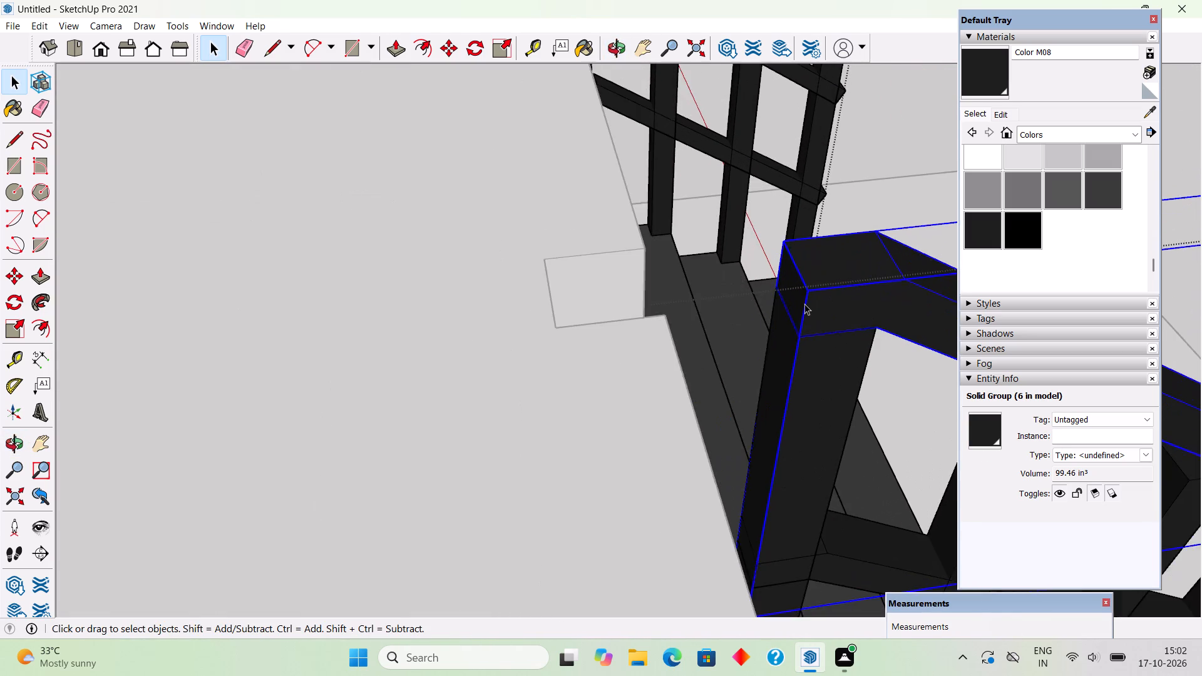
scroll(804, 304, "up", 3)
triple_click(830, 305)
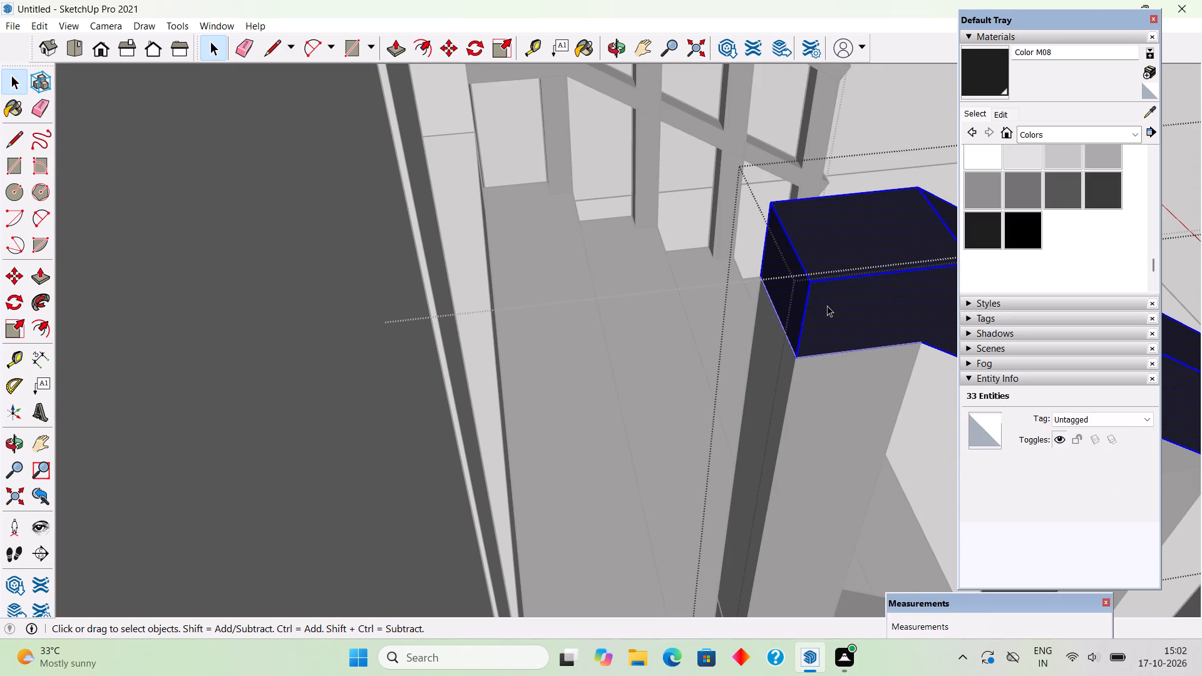
key("p")
left_click(798, 297)
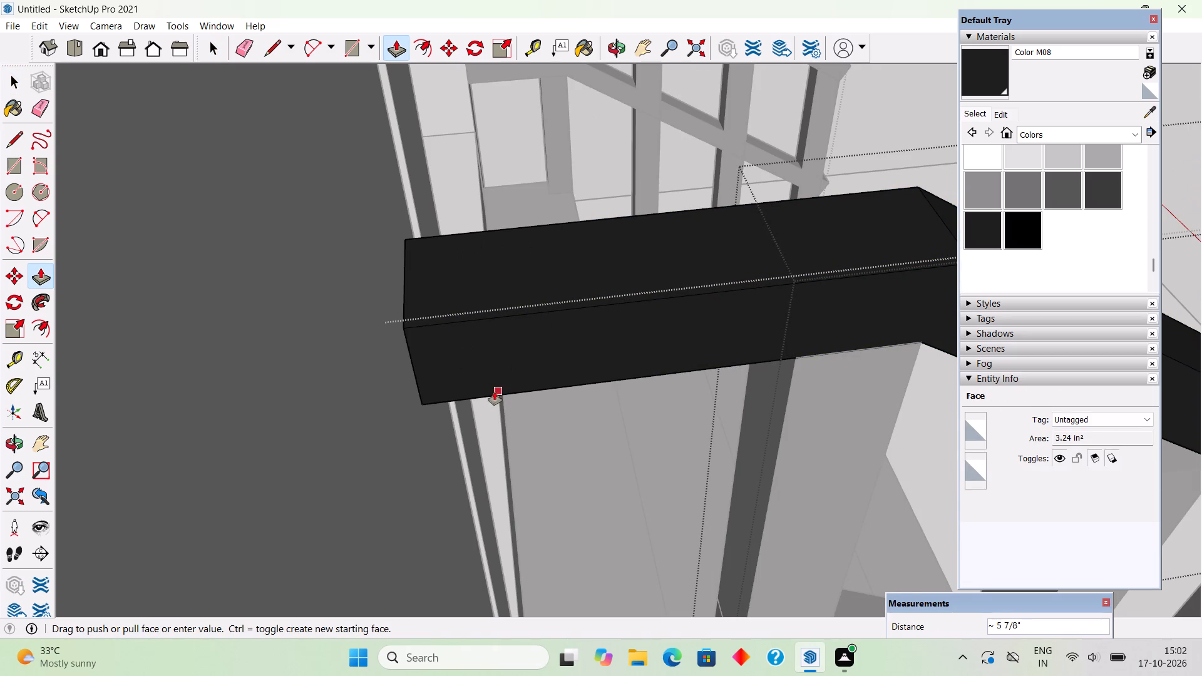
left_click(397, 380)
Extend the middle rail of the original staircase's wall-side railing by about 5 7/8" to meet the parapet wall.
scroll(396, 380, "down", 9)
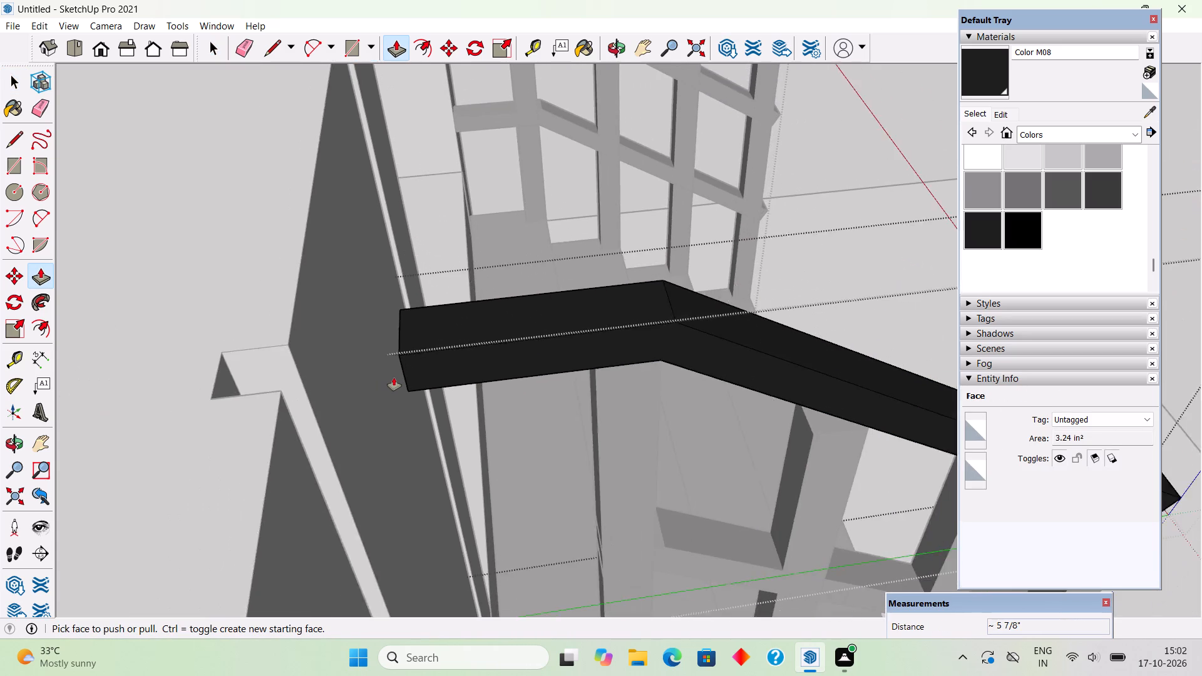
scroll(394, 377, "down", 9)
middle_click_drag(544, 446, 575, 371)
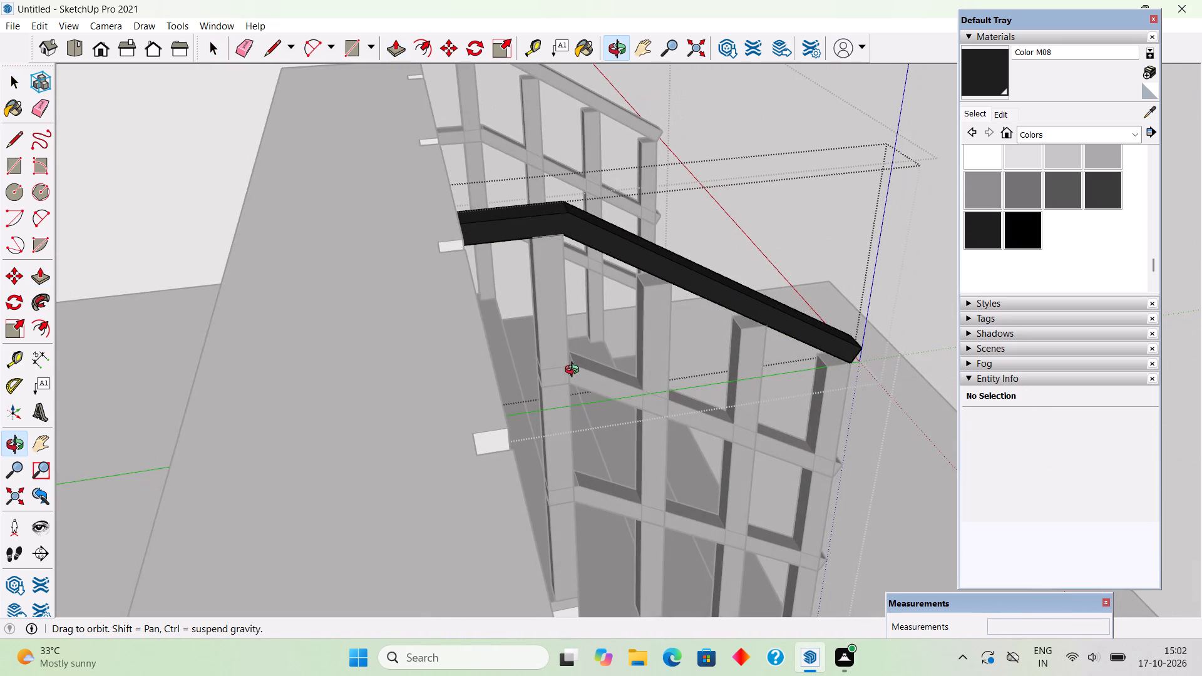
middle_click_drag(575, 371, 551, 326)
key("space")
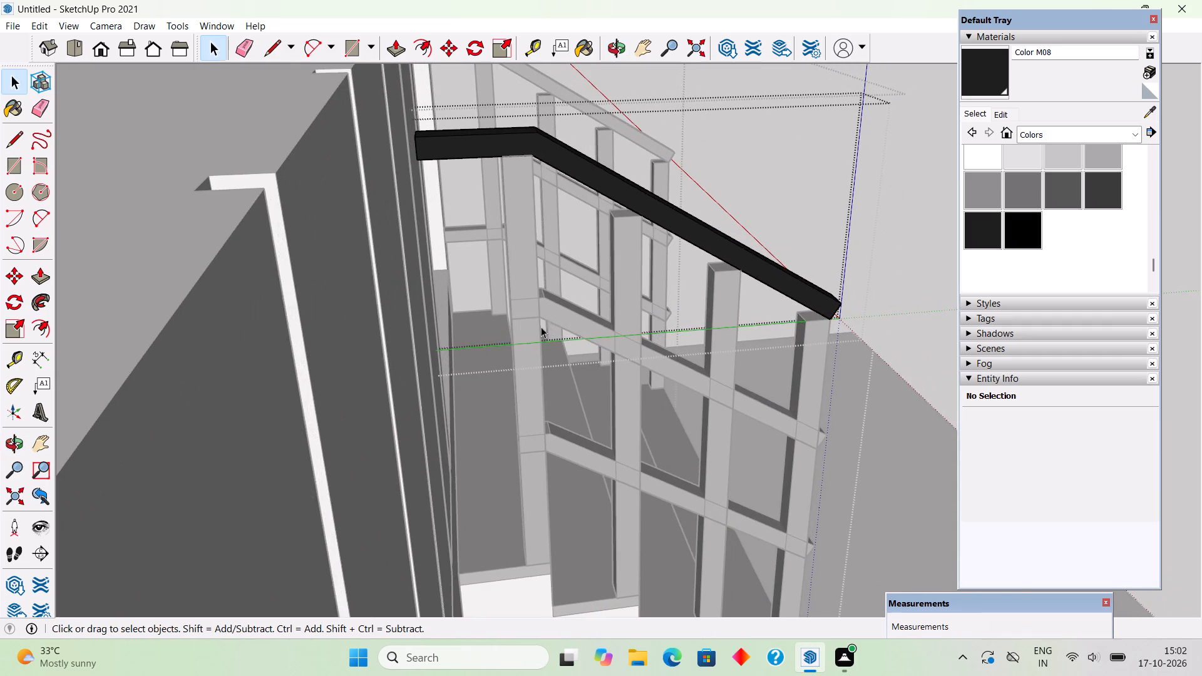
scroll(516, 327, "up", 14)
middle_click_drag(496, 335, 530, 363)
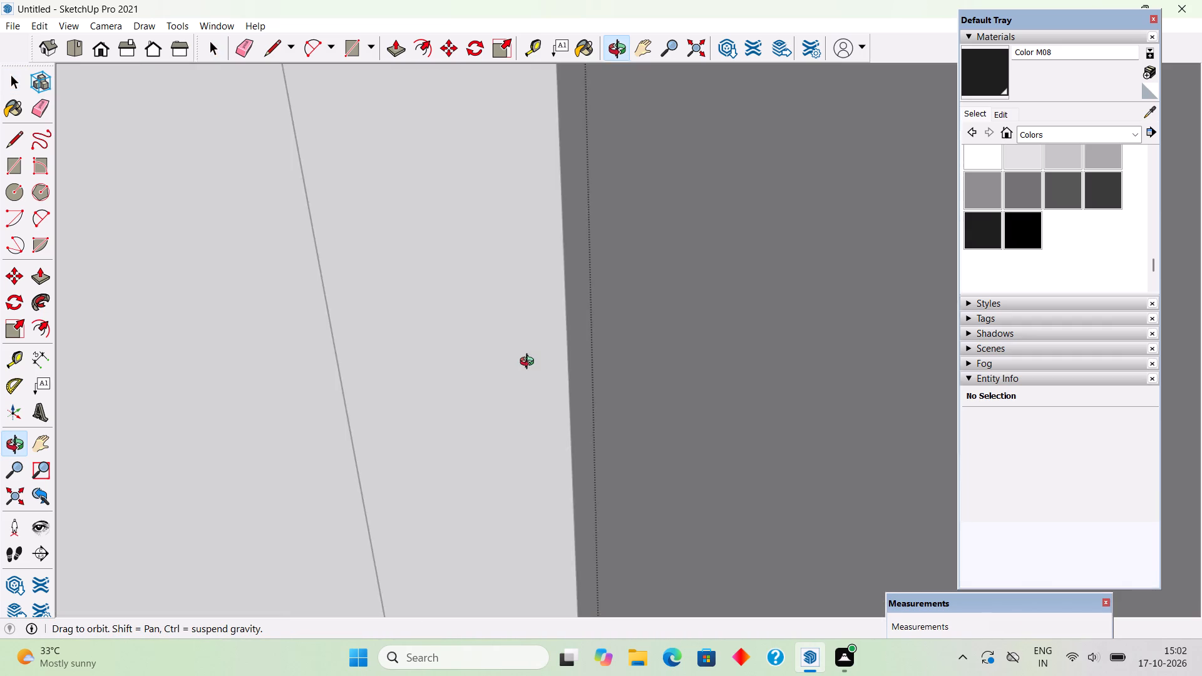
middle_click_drag(530, 363, 527, 313)
scroll(527, 313, "down", 3)
left_click(29, 495)
left_click(29, 495)
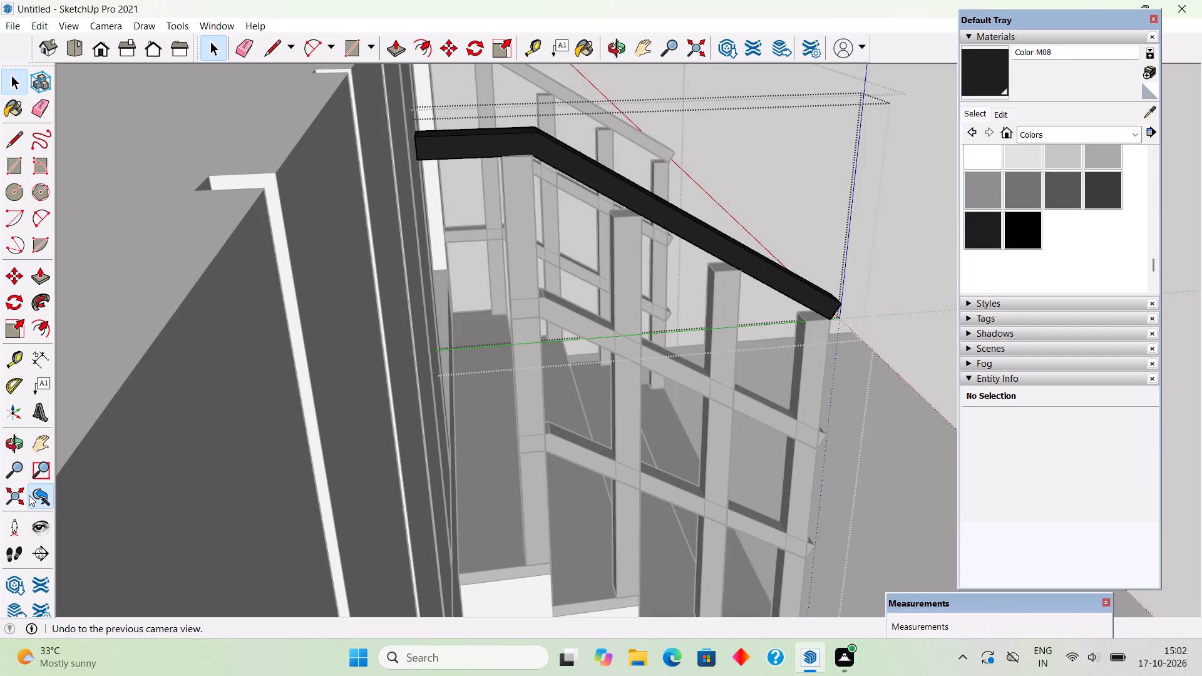
scroll(612, 346, "up", 8)
middle_click_drag(673, 351, 747, 373)
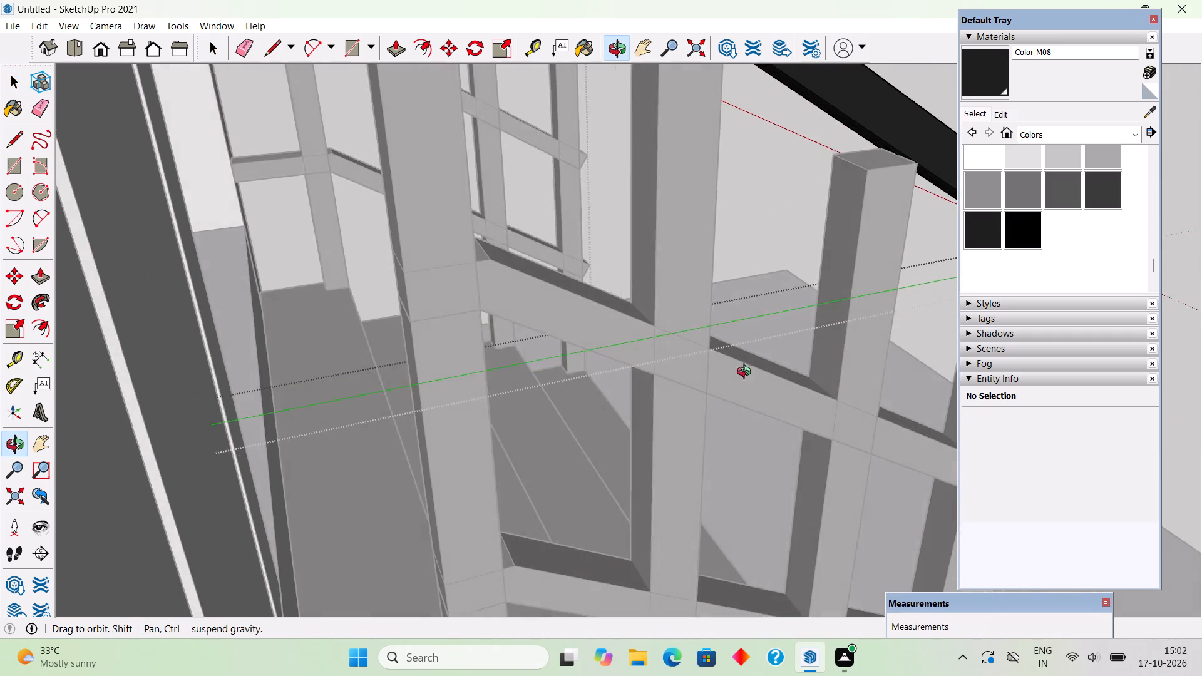
middle_click_drag(747, 373, 753, 385)
scroll(446, 364, "up", 4)
triple_click(438, 311)
left_click(438, 310)
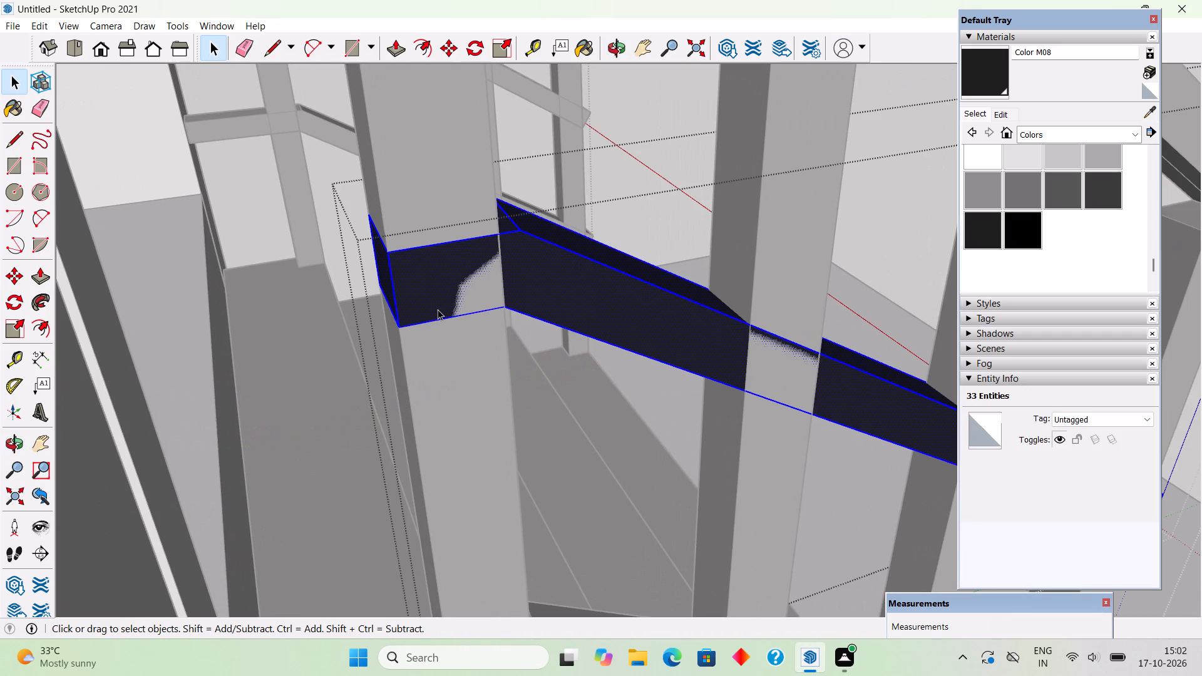
key("p")
left_click(386, 289)
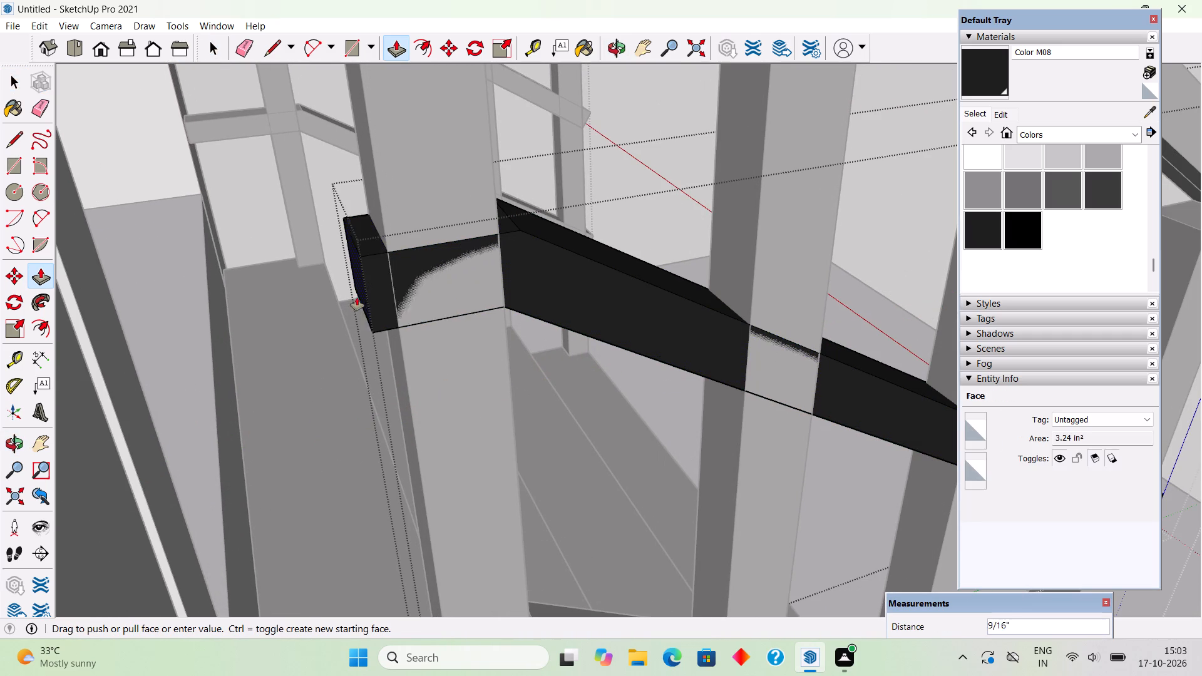
scroll(347, 300, "down", 6)
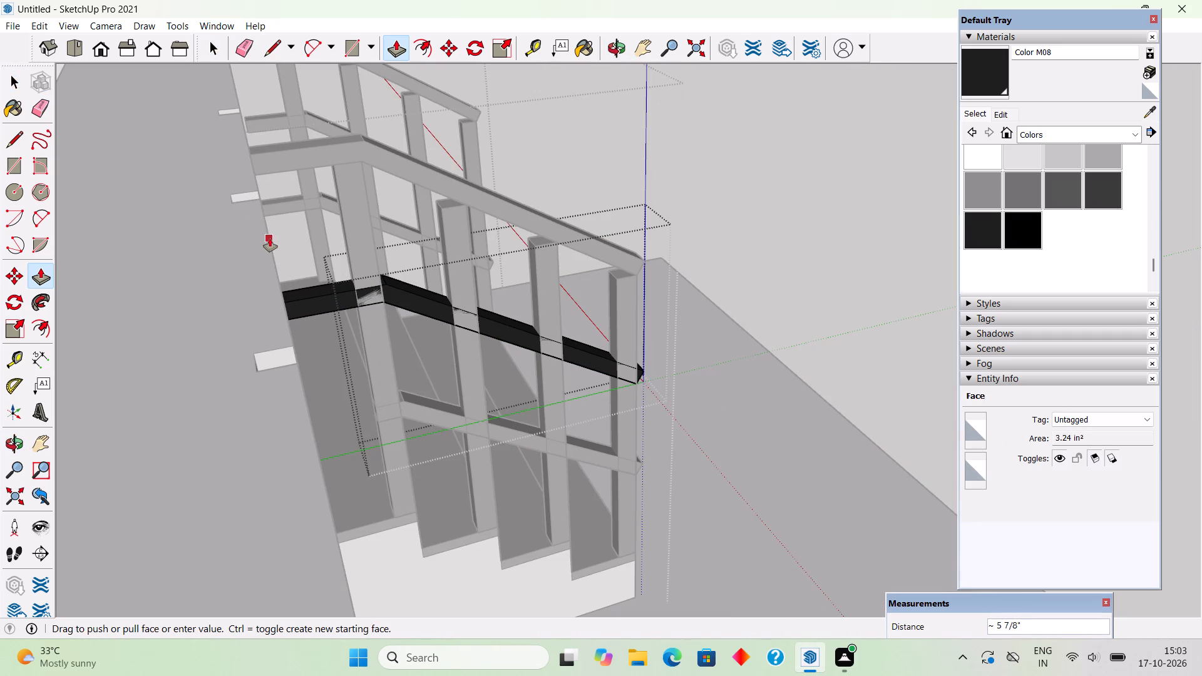
left_click(270, 238)
key("space")
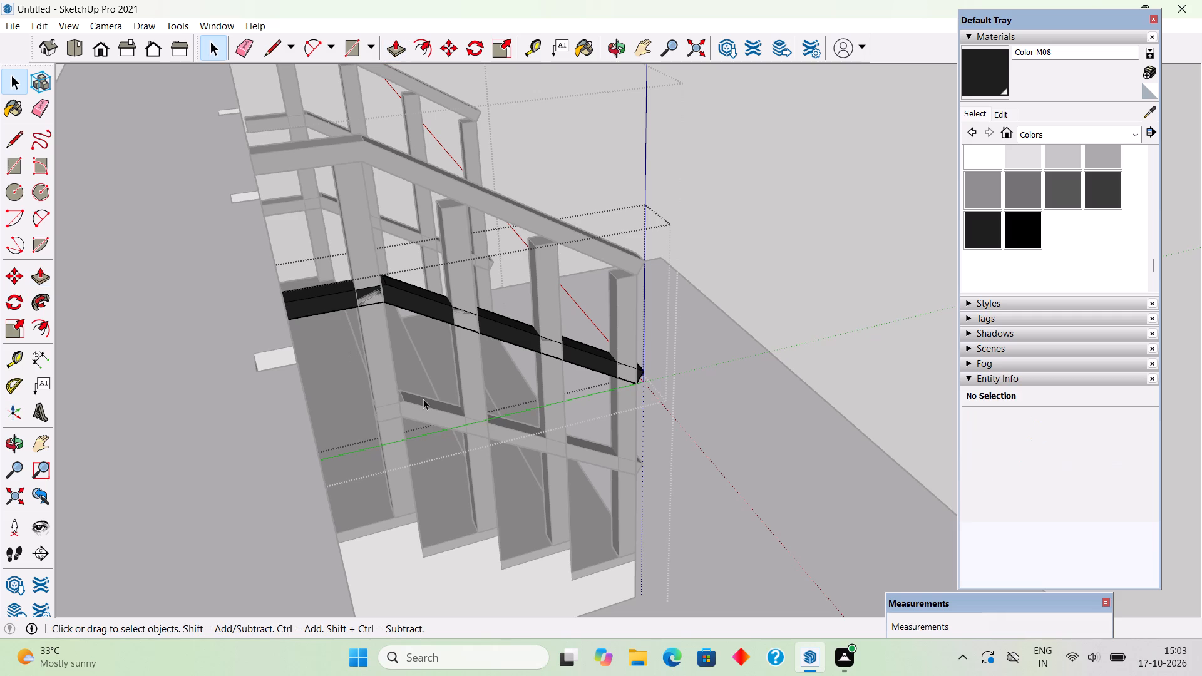
Extend the bottom rail of the original staircase's wall-side railing by about 5 7/8" to the parapet wall, and leave the rail's group.
triple_click(429, 417)
scroll(295, 430, "up", 4)
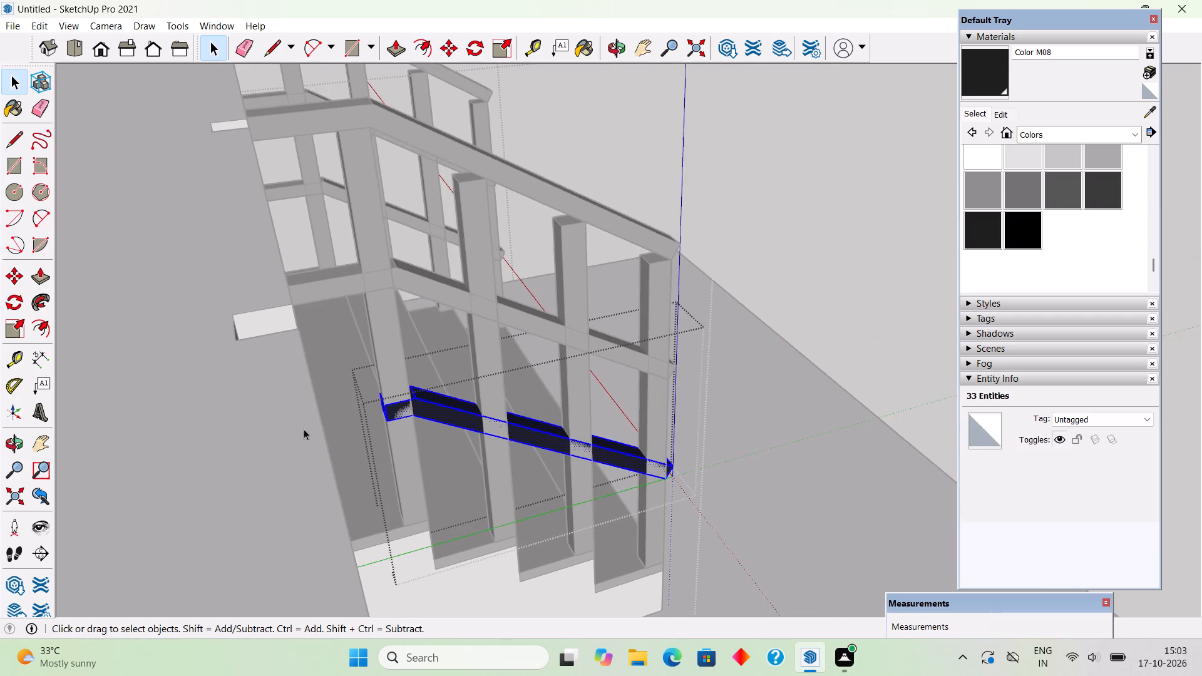
scroll(304, 429, "up", 11)
middle_click_drag(293, 369, 264, 363)
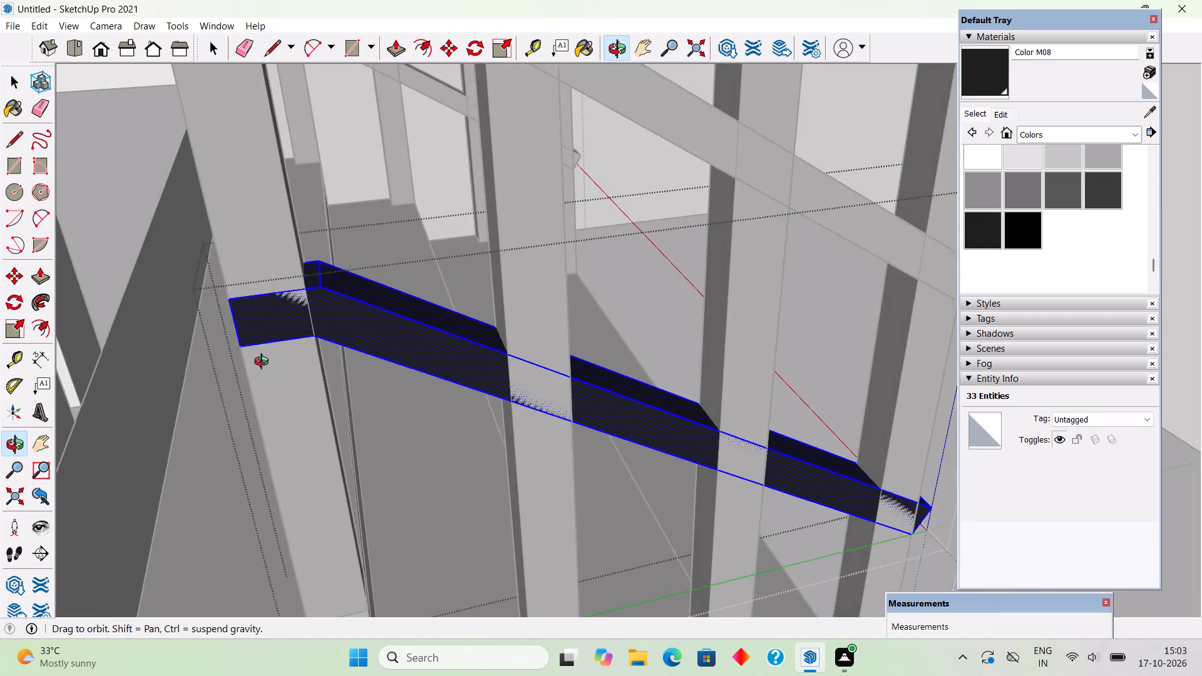
middle_click_drag(264, 363, 312, 376)
scroll(354, 397, "up", 2)
key("p")
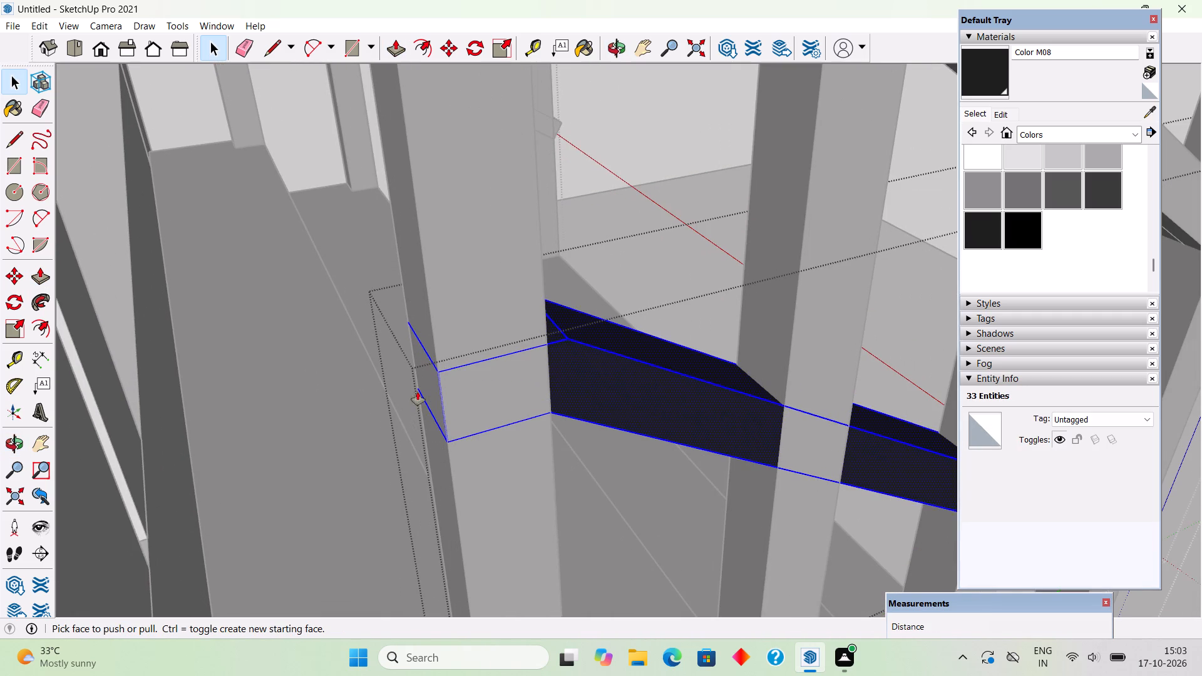
left_click(437, 387)
scroll(346, 411, "down", 3)
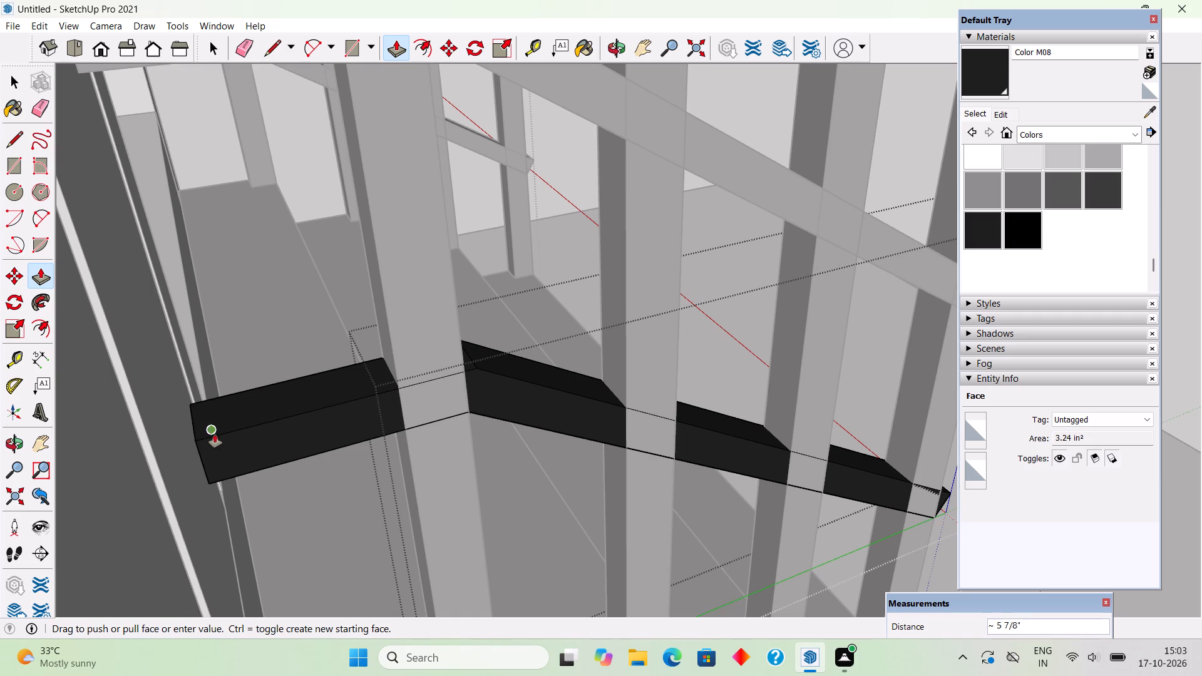
left_click(191, 434)
scroll(190, 434, "down", 9)
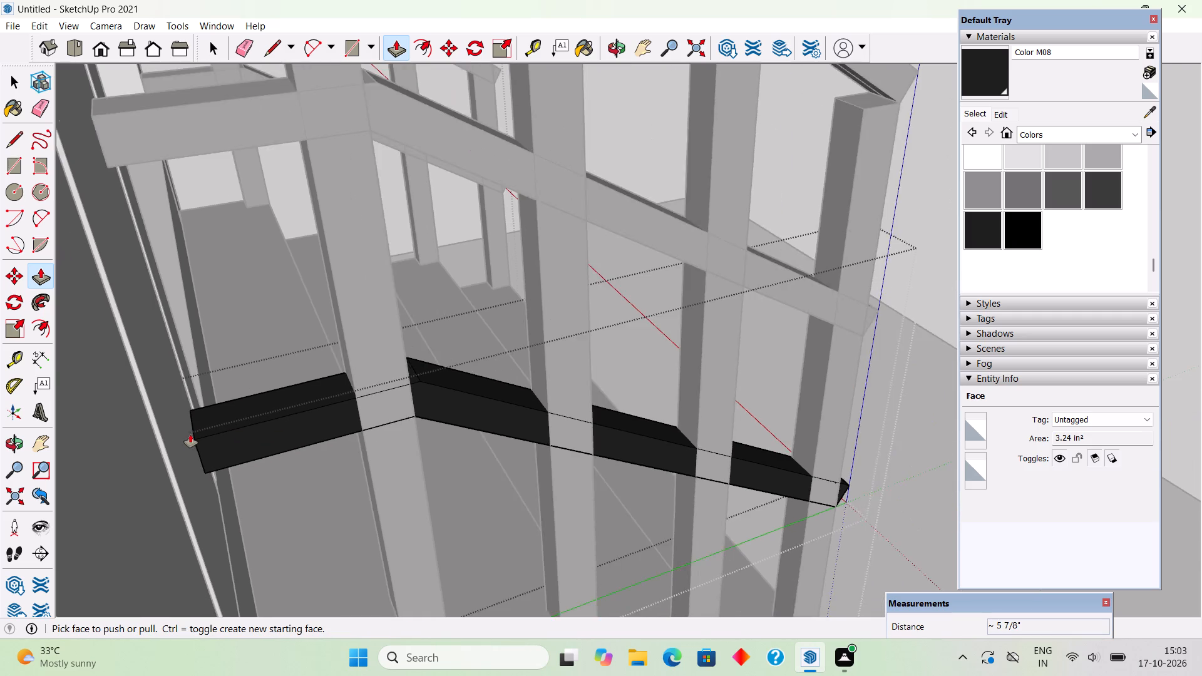
scroll(190, 434, "down", 2)
key("space")
scroll(190, 434, "down", 20)
scroll(190, 434, "down", 8)
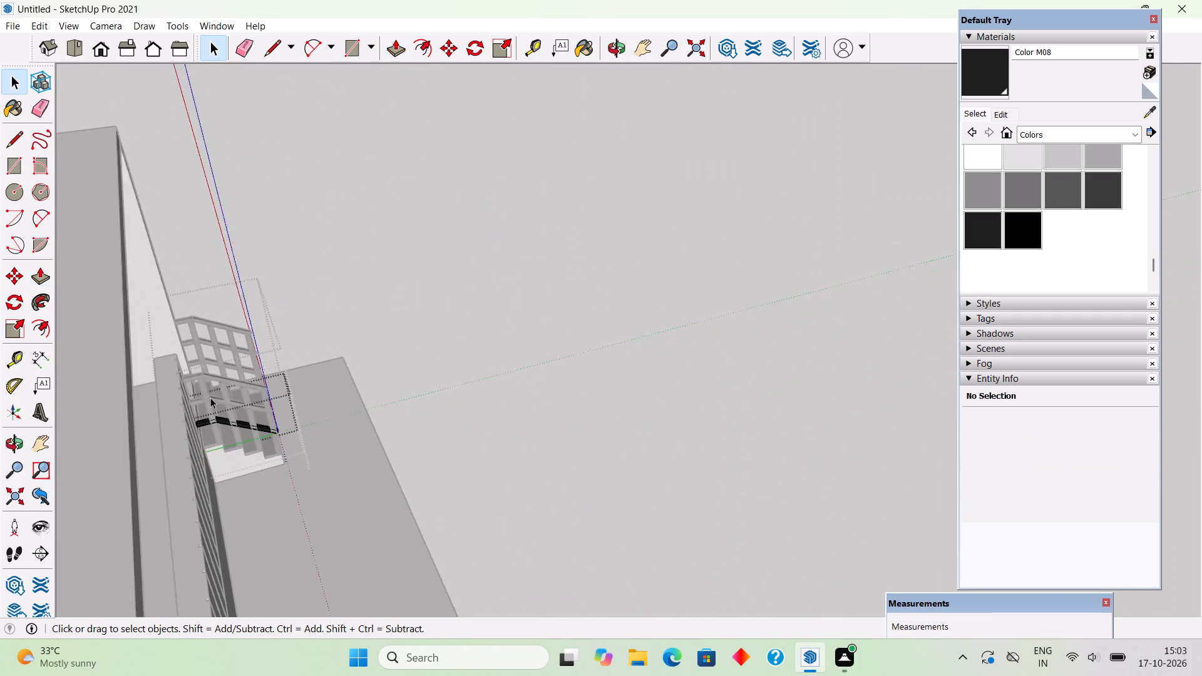
scroll(210, 397, "down", 5)
left_click(379, 389)
Extend the top handrail of the copied staircase's wall-side railing by about 5 7/8" to meet the parapet wall.
scroll(379, 381, "down", 7)
scroll(320, 468, "down", 10)
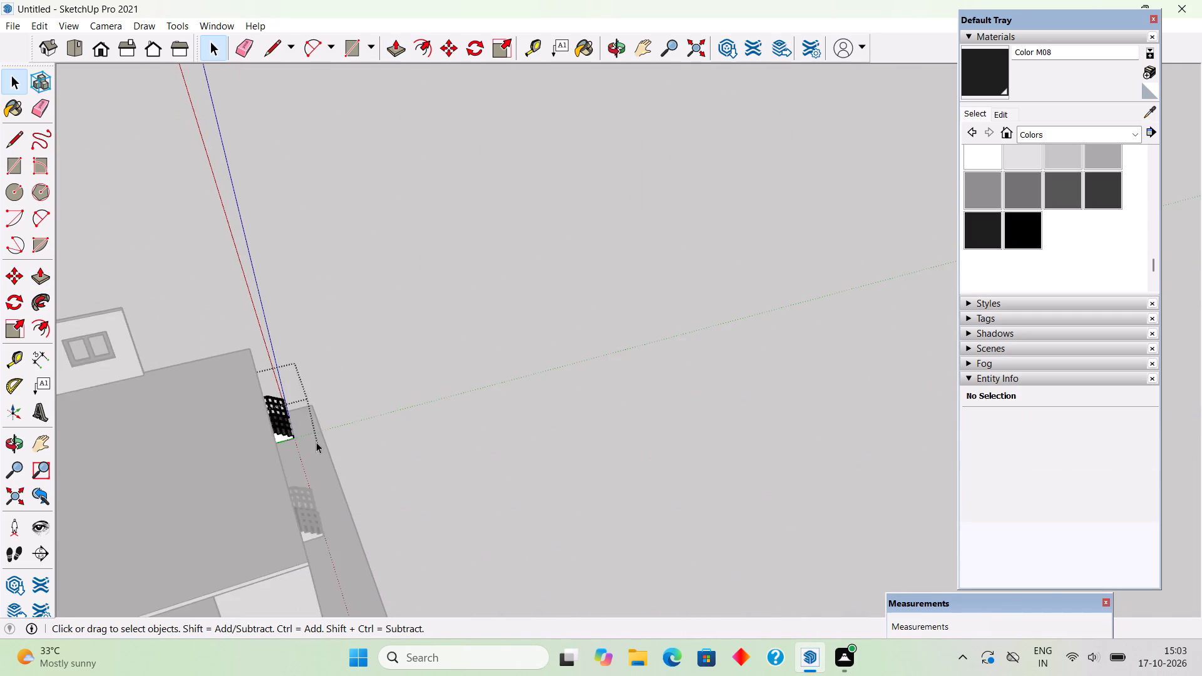
scroll(316, 442, "down", 3)
scroll(311, 495, "up", 20)
scroll(311, 495, "up", 10)
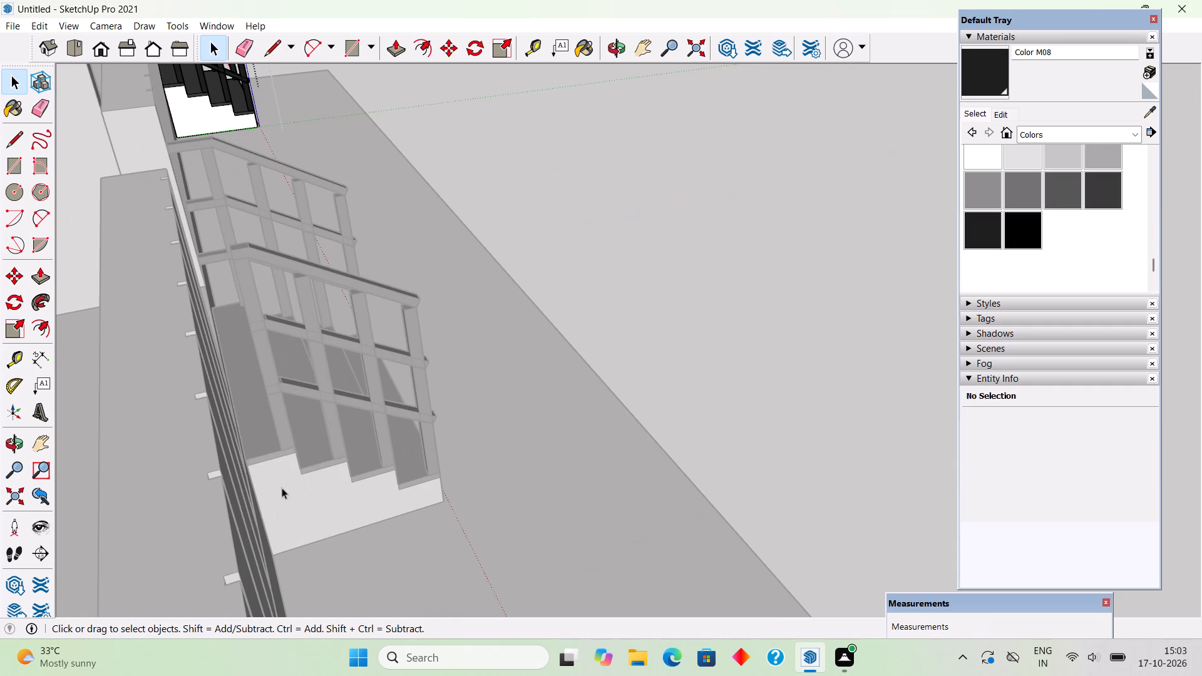
left_click(292, 417)
scroll(255, 362, "up", 5)
middle_click_drag(314, 388, 344, 411)
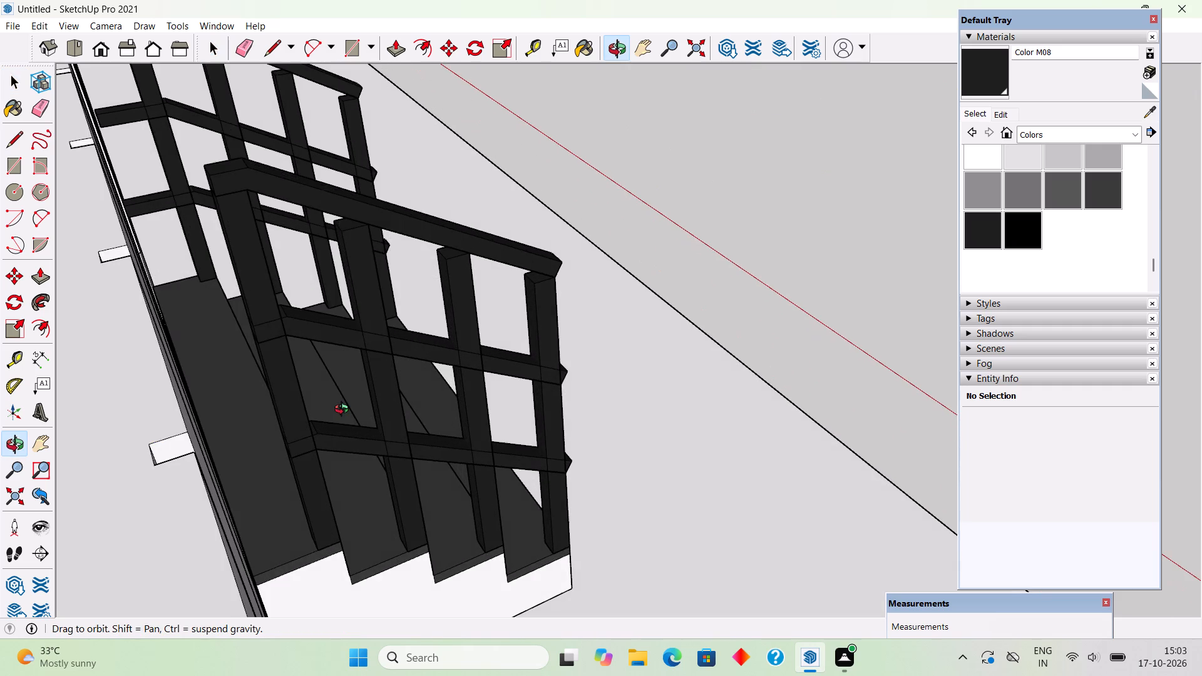
middle_click_drag(344, 411, 346, 415)
triple_click(251, 193)
scroll(251, 193, "up", 5)
left_click(221, 198)
middle_click_drag(180, 194, 208, 203)
scroll(227, 227, "up", 5)
scroll(282, 223, "down", 2)
triple_click(344, 225)
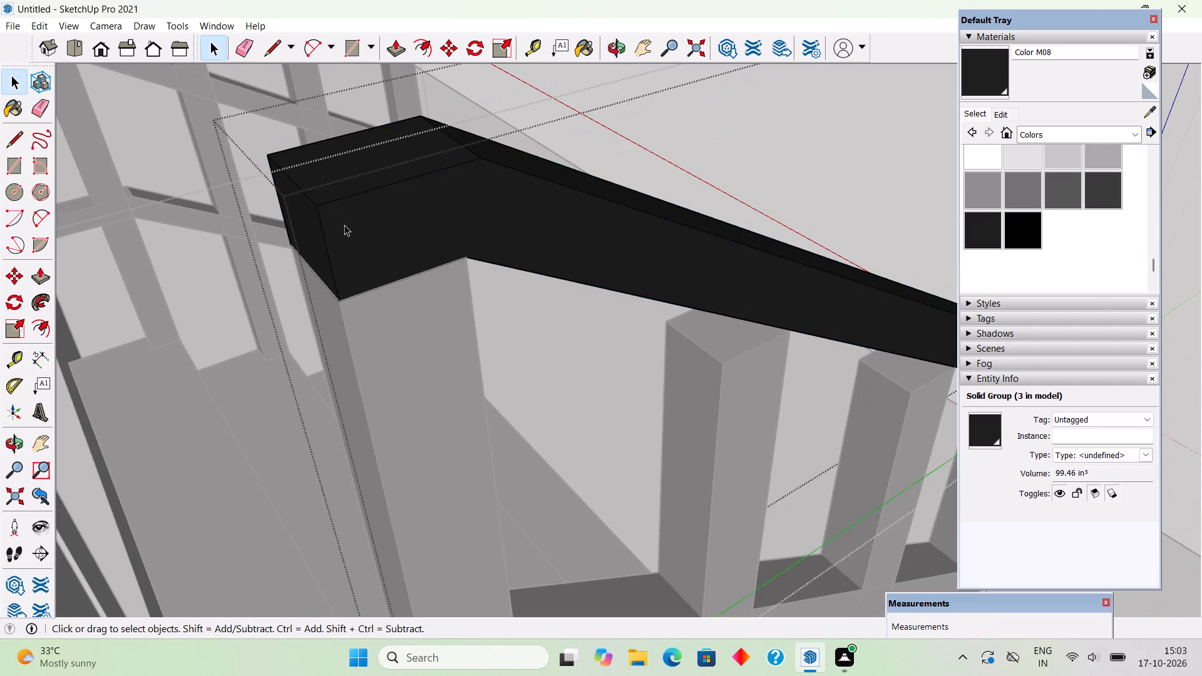
scroll(344, 225, "down", 10)
middle_click(324, 237)
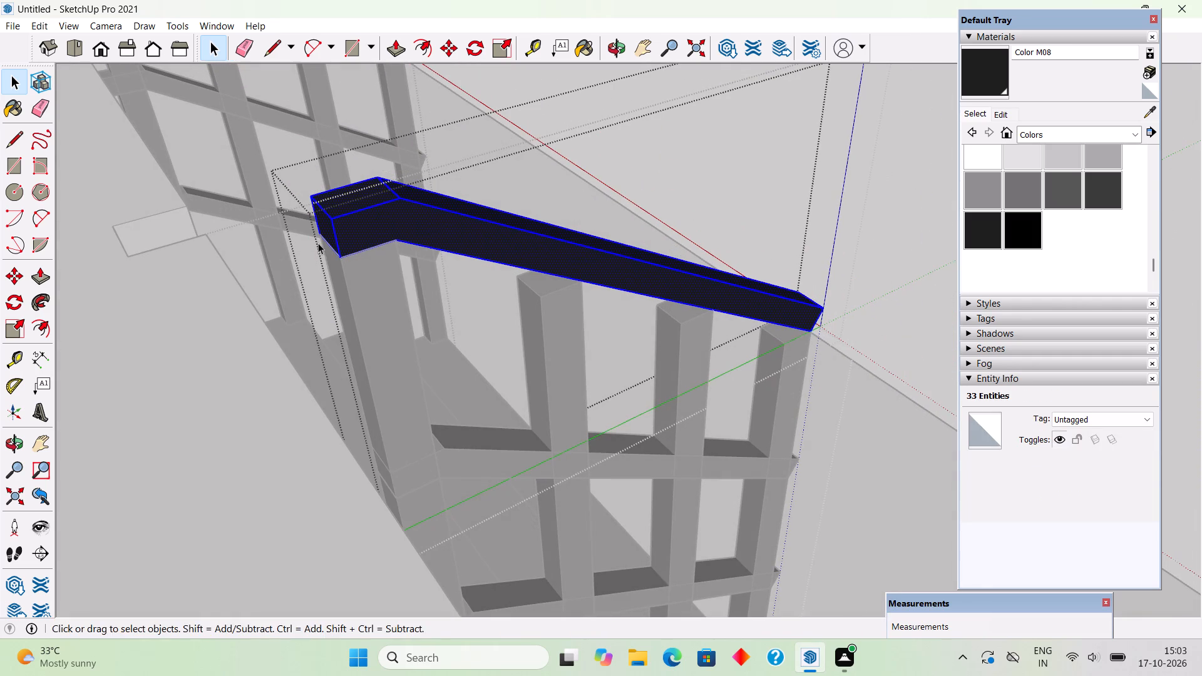
key("p")
left_click(327, 228)
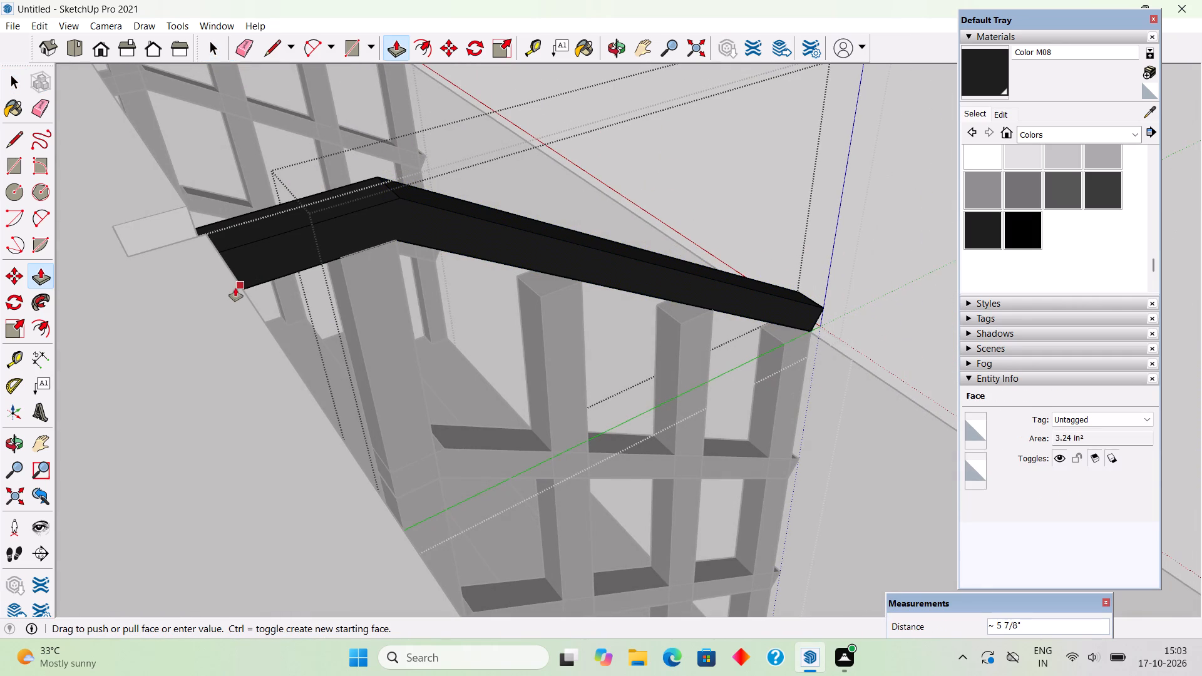
left_click(239, 294)
scroll(208, 262, "down", 6)
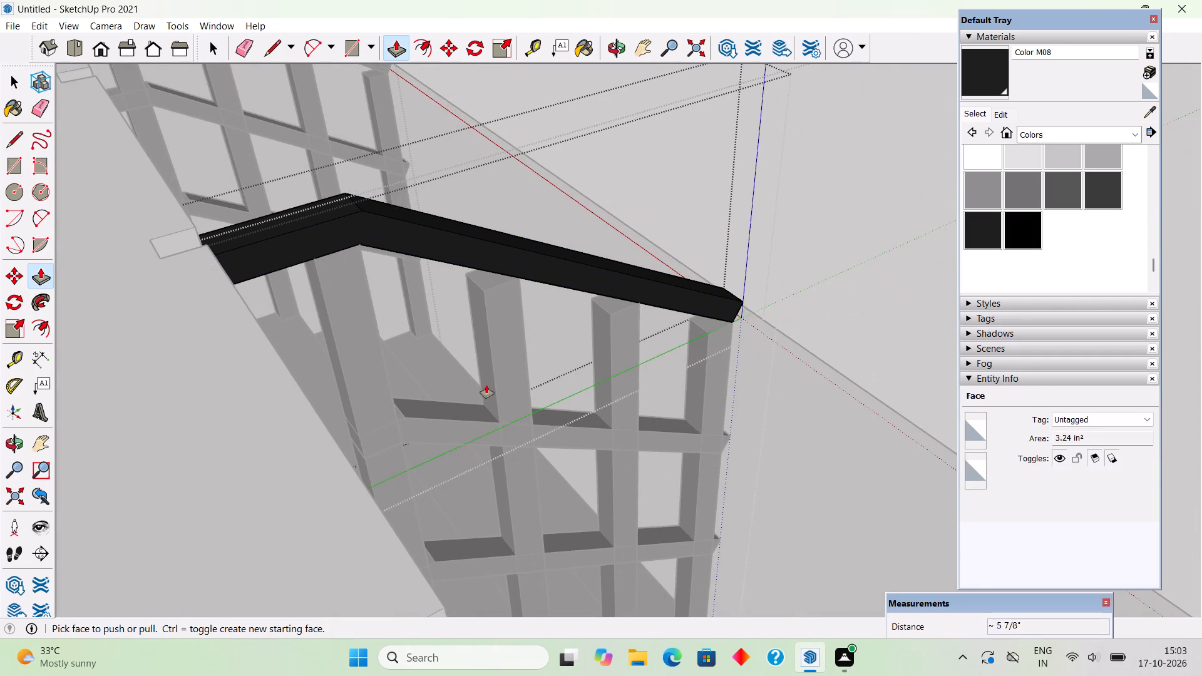
Extend the middle rail of the copied staircase's wall-side railing by about 5 7/8" to meet the parapet wall.
key("space")
triple_click(457, 428)
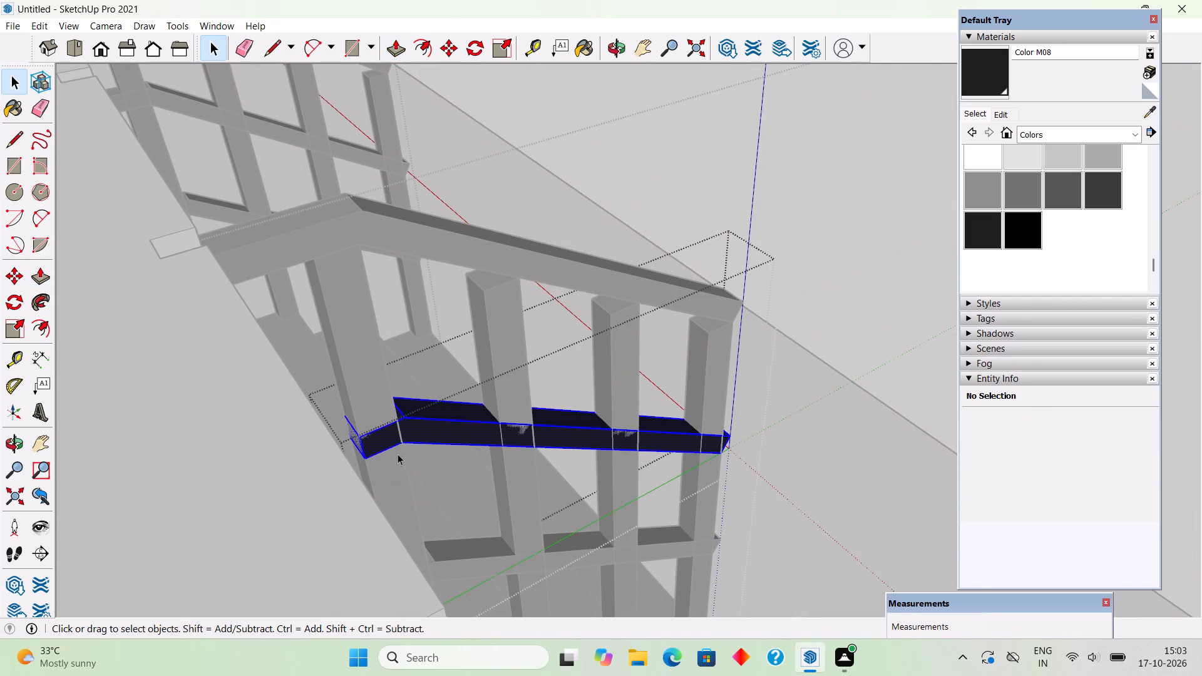
scroll(389, 449, "up", 2)
middle_click_drag(337, 411, 322, 390)
key("p")
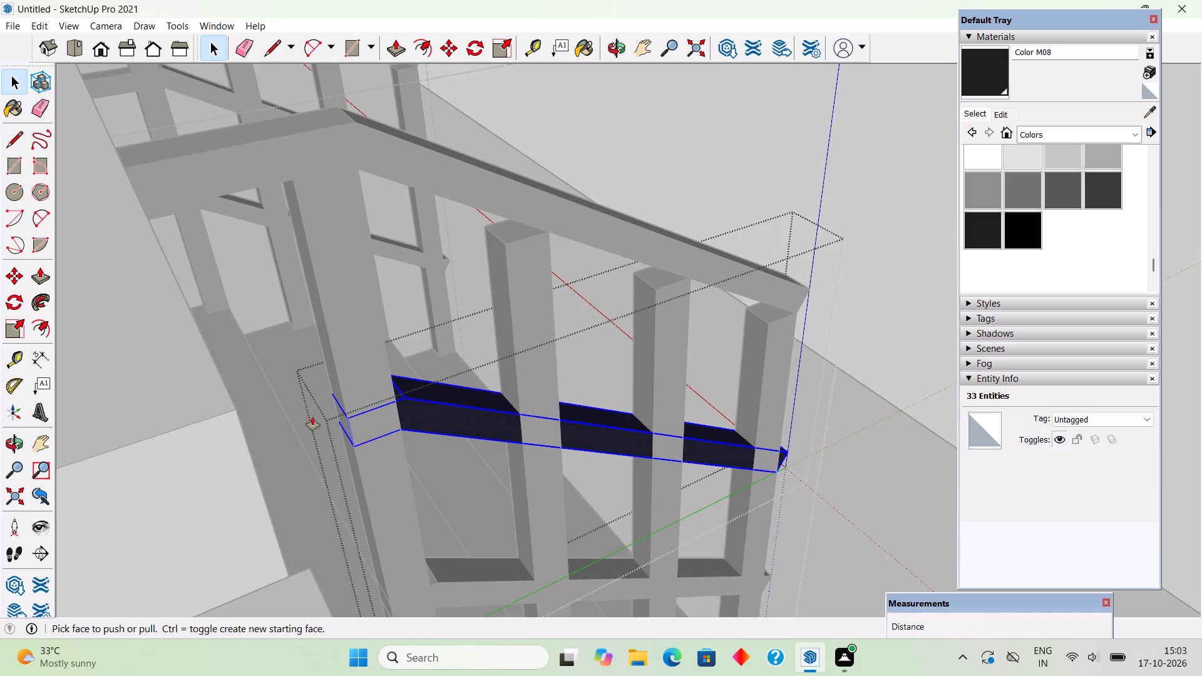
left_click(343, 420)
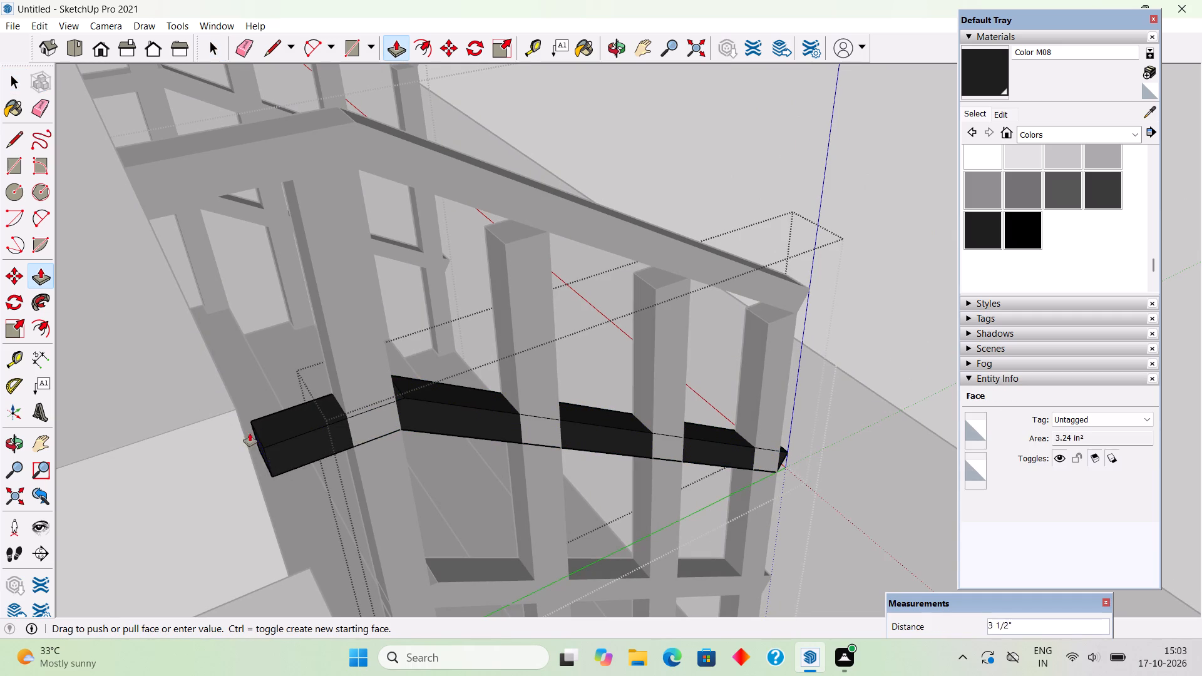
left_click(262, 489)
scroll(288, 412, "down", 6)
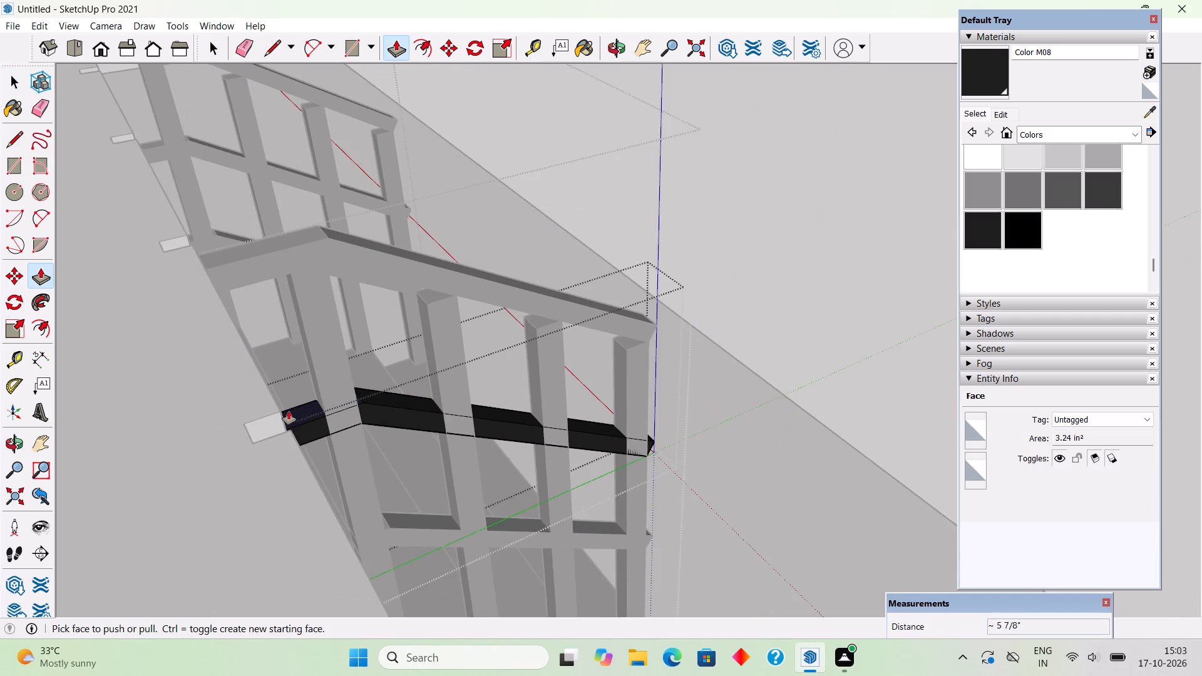
Extend the bottom rail of the copied staircase's wall-side railing to meet the parapet wall, and leave the rail and staircase groups.
key("space")
middle_click_drag(429, 543, 383, 484)
scroll(352, 482, "up", 3)
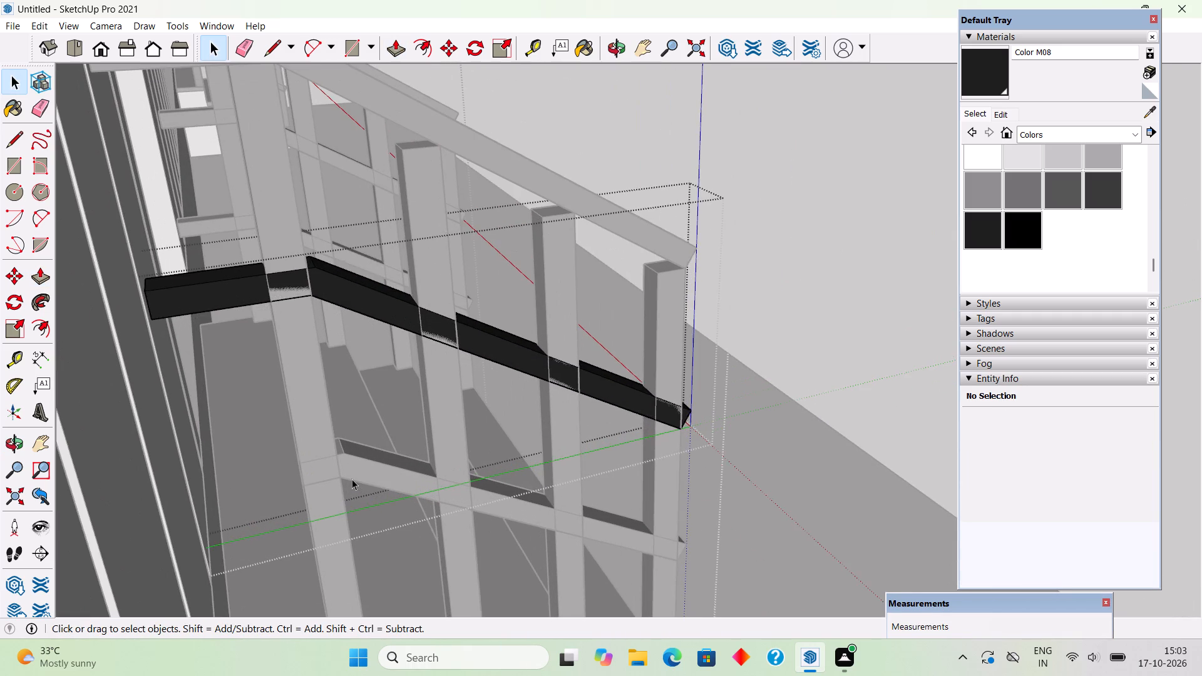
triple_click(352, 479)
middle_click_drag(321, 494, 335, 510)
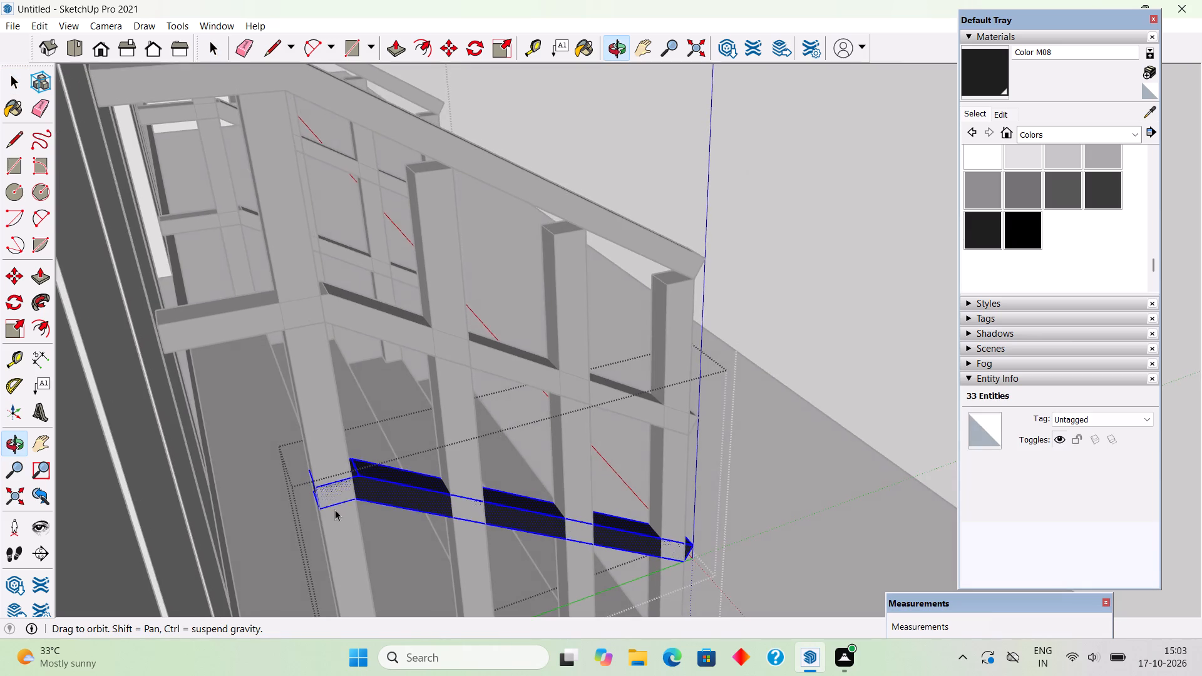
middle_click_drag(335, 510, 334, 509)
scroll(317, 505, "up", 7)
middle_click_drag(317, 499, 338, 488)
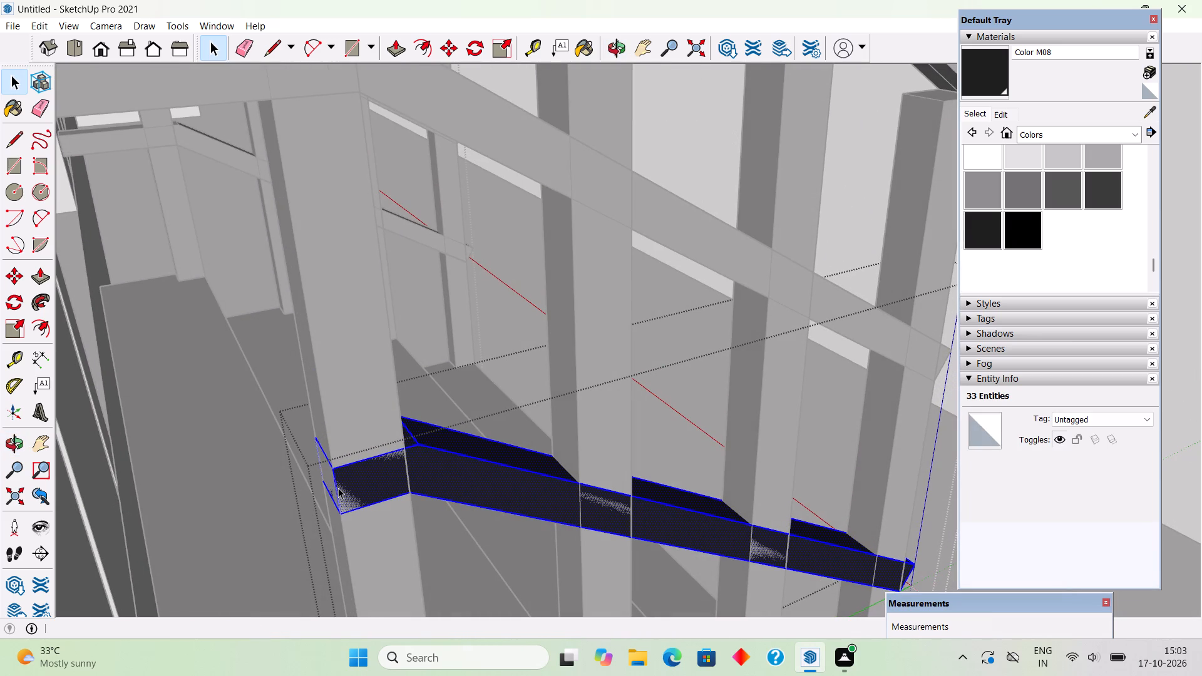
key("p")
left_click(330, 484)
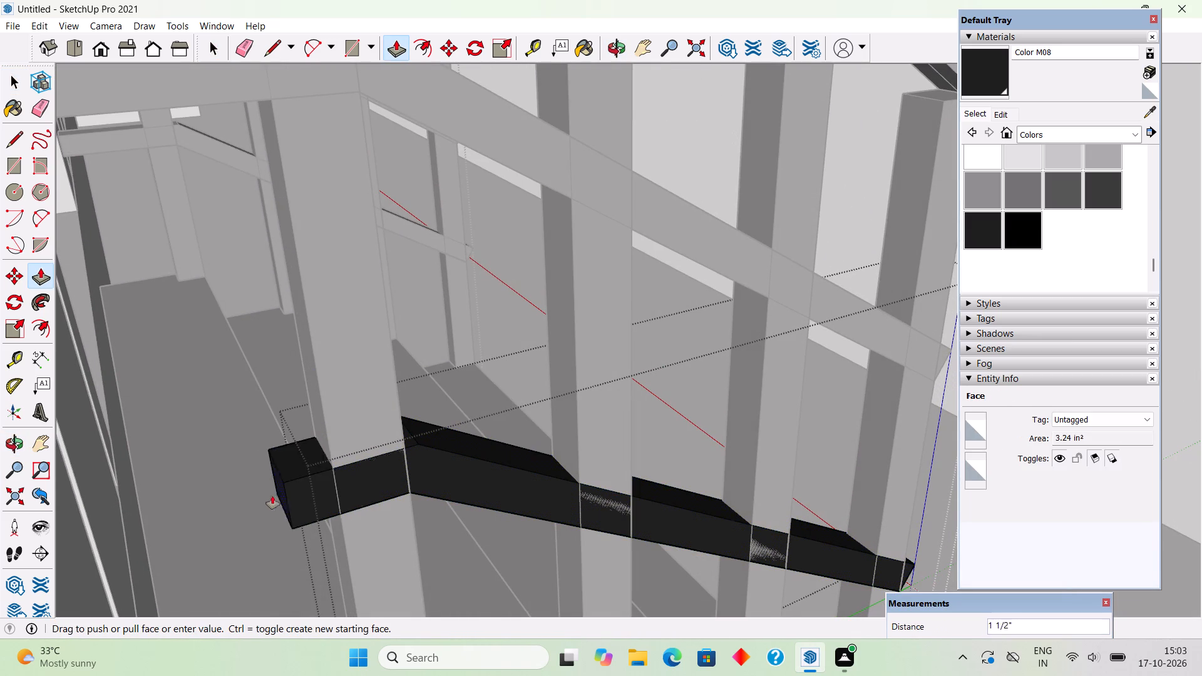
scroll(271, 496, "down", 7)
scroll(271, 496, "down", 19)
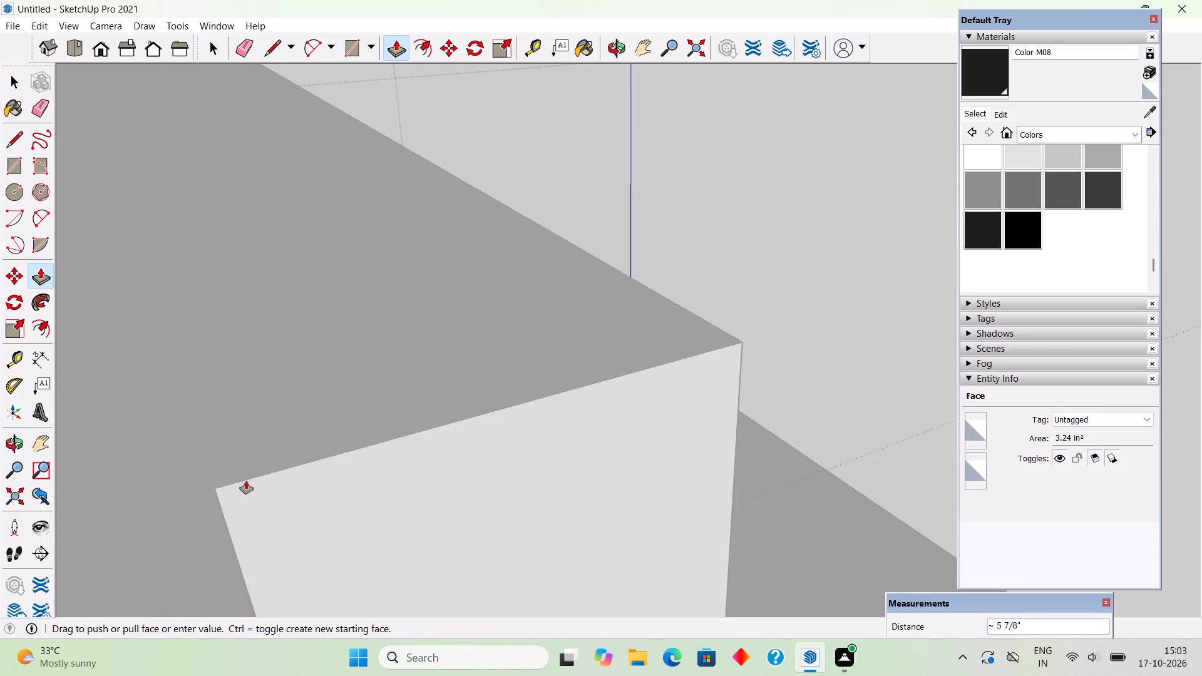
scroll(246, 481, "down", 5)
middle_click_drag(362, 453, 105, 463)
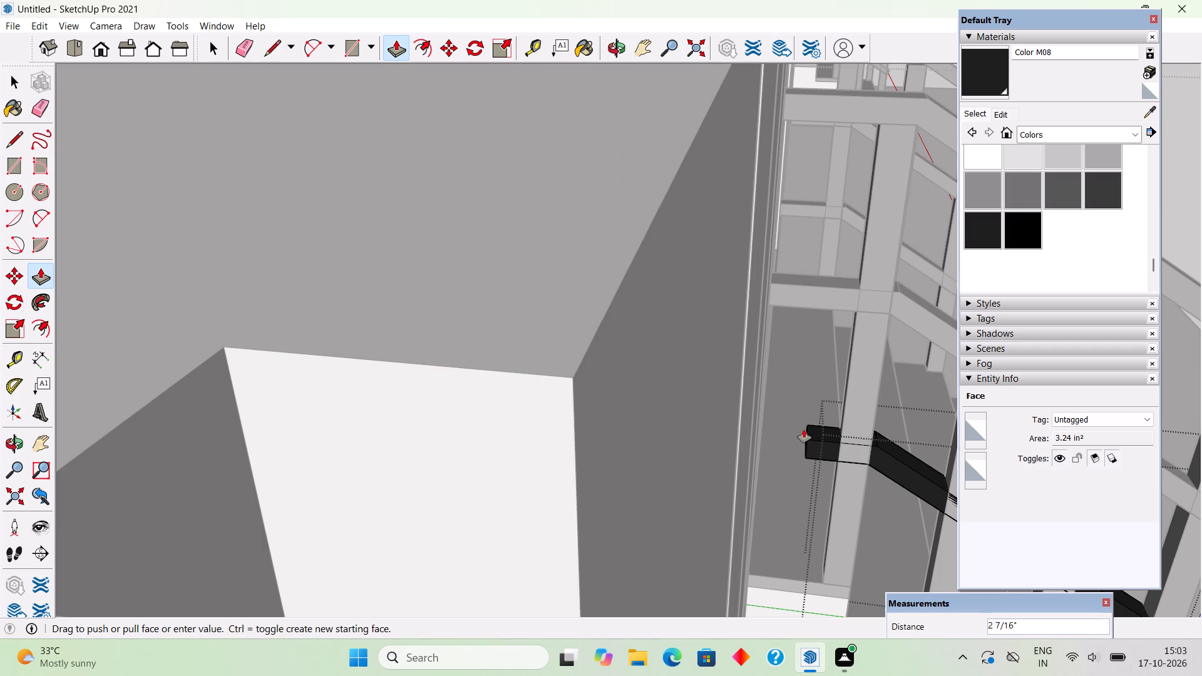
left_click(742, 457)
key("space")
scroll(742, 457, "down", 5)
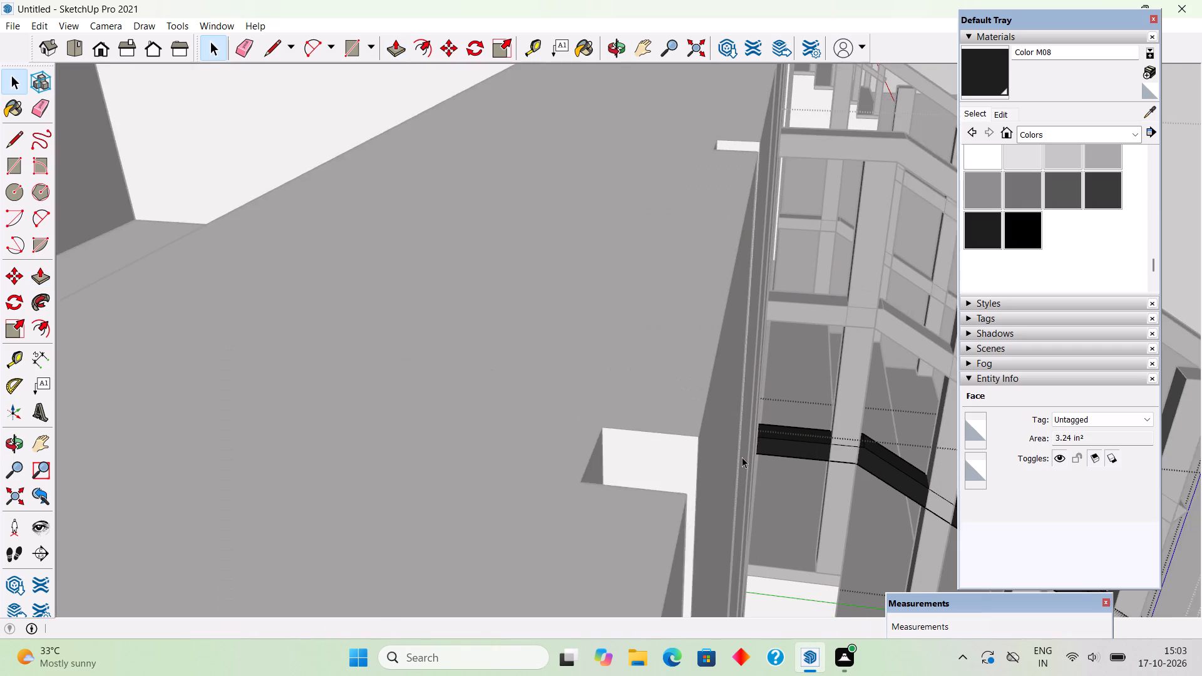
scroll(742, 457, "down", 20)
scroll(742, 457, "down", 6)
left_click(900, 347)
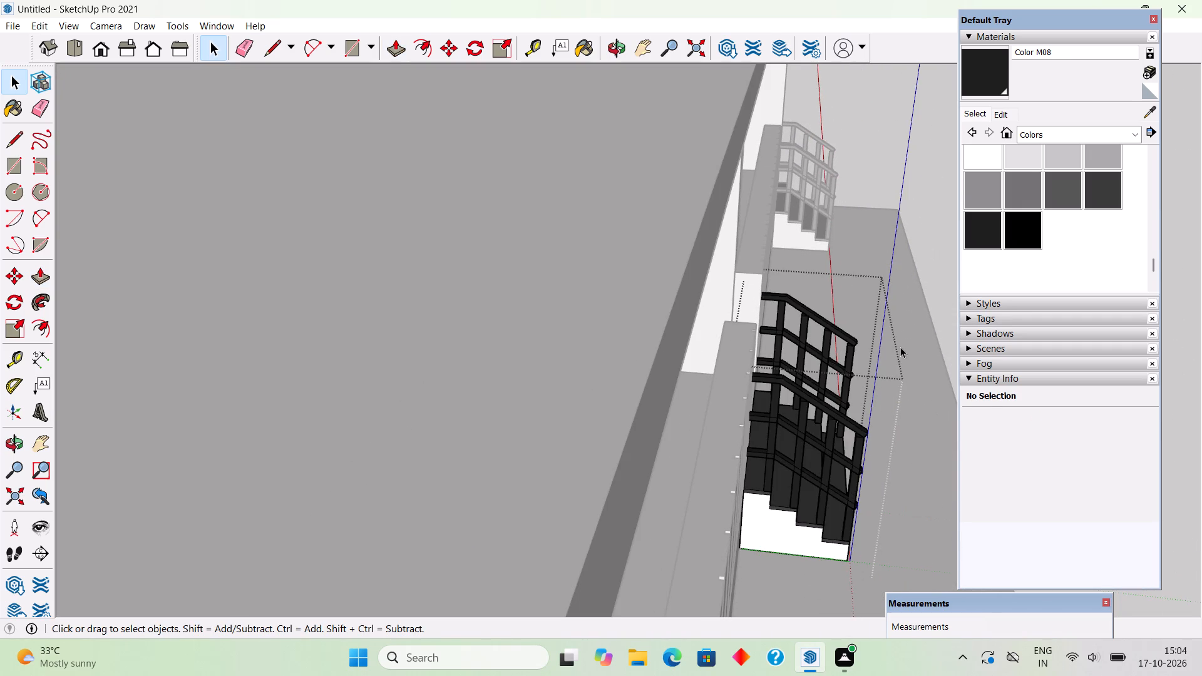
middle_click_drag(724, 358, 421, 225)
scroll(426, 237, "down", 8)
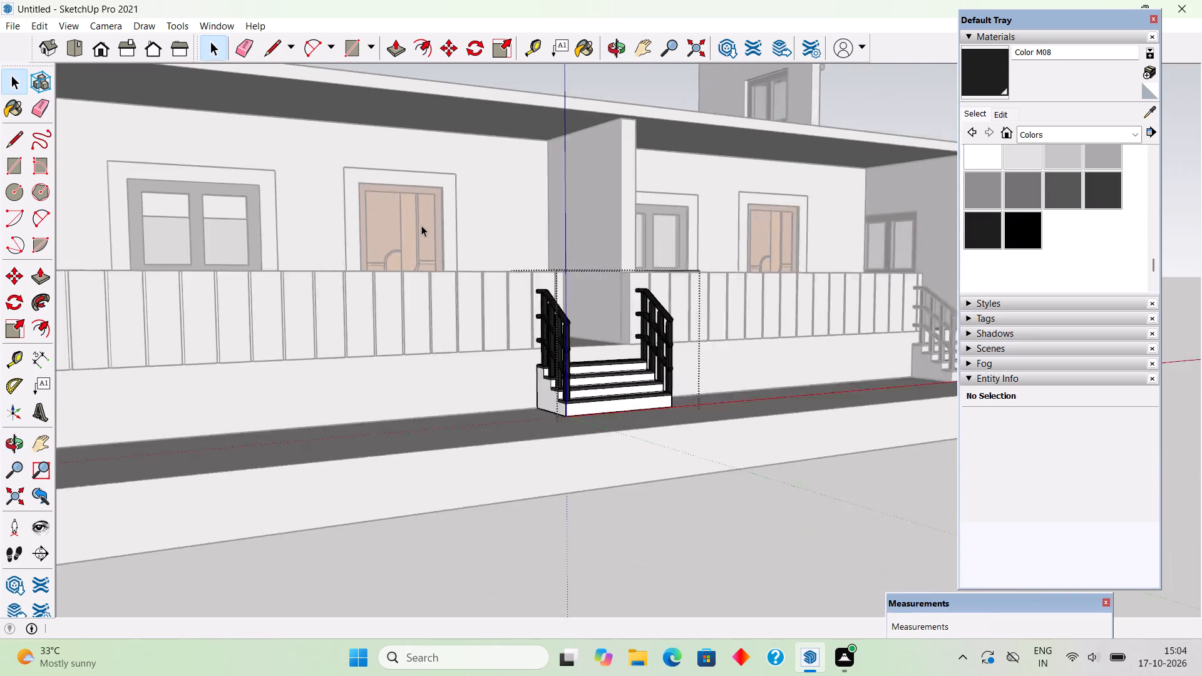
scroll(421, 225, "down", 2)
left_click(673, 496)
Examine the porch front's staircases, railings and parapet walls, and the canopied window on the house's side wall, from several angles.
middle_click_drag(538, 295, 706, 410)
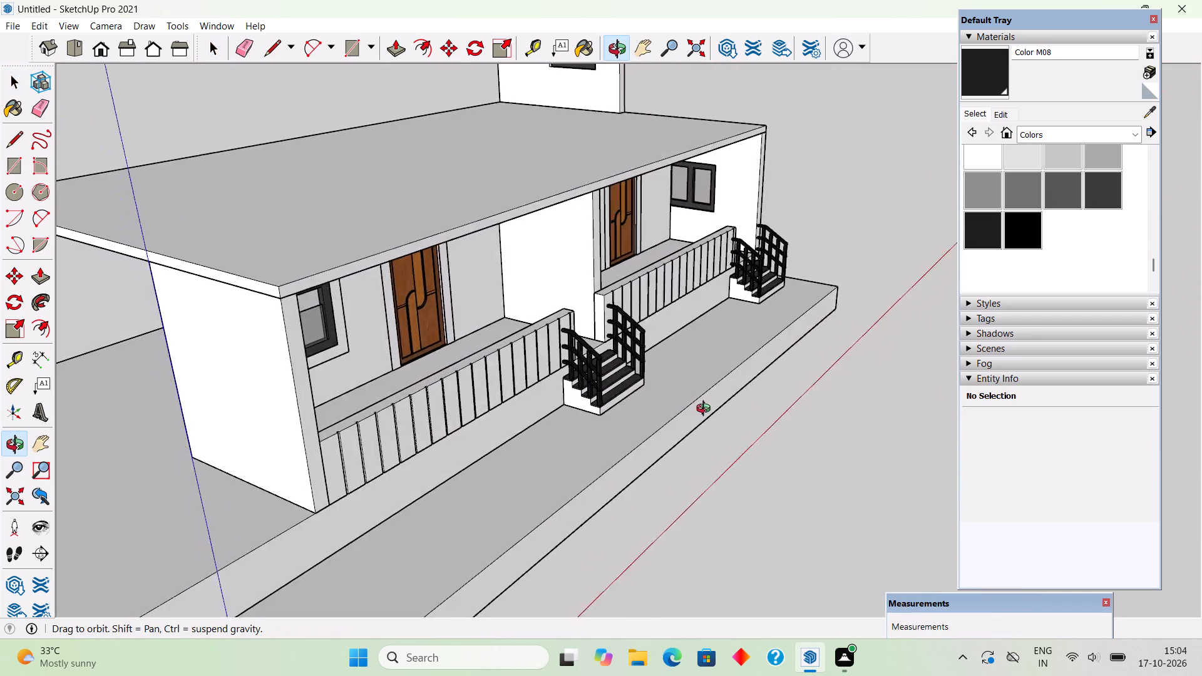
middle_click_drag(706, 410, 121, 290)
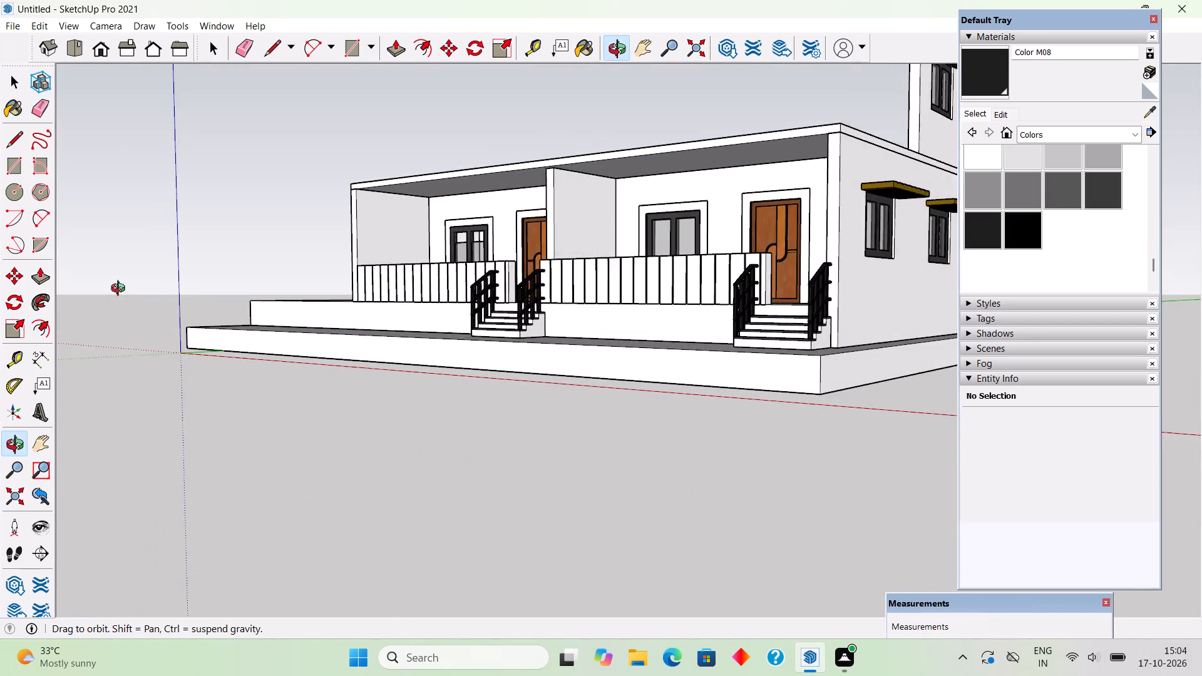
middle_click_drag(121, 290, 491, 367)
scroll(441, 383, "down", 4)
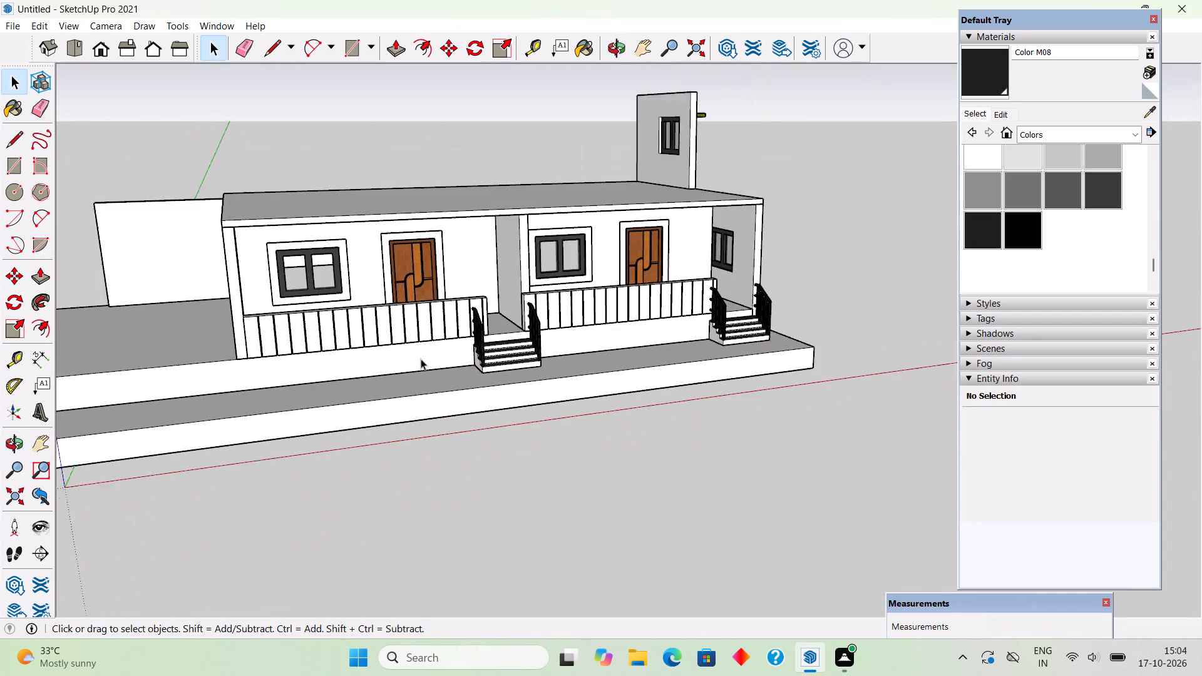
scroll(516, 386, "up", 1)
middle_click_drag(502, 367, 406, 347)
scroll(334, 310, "up", 2)
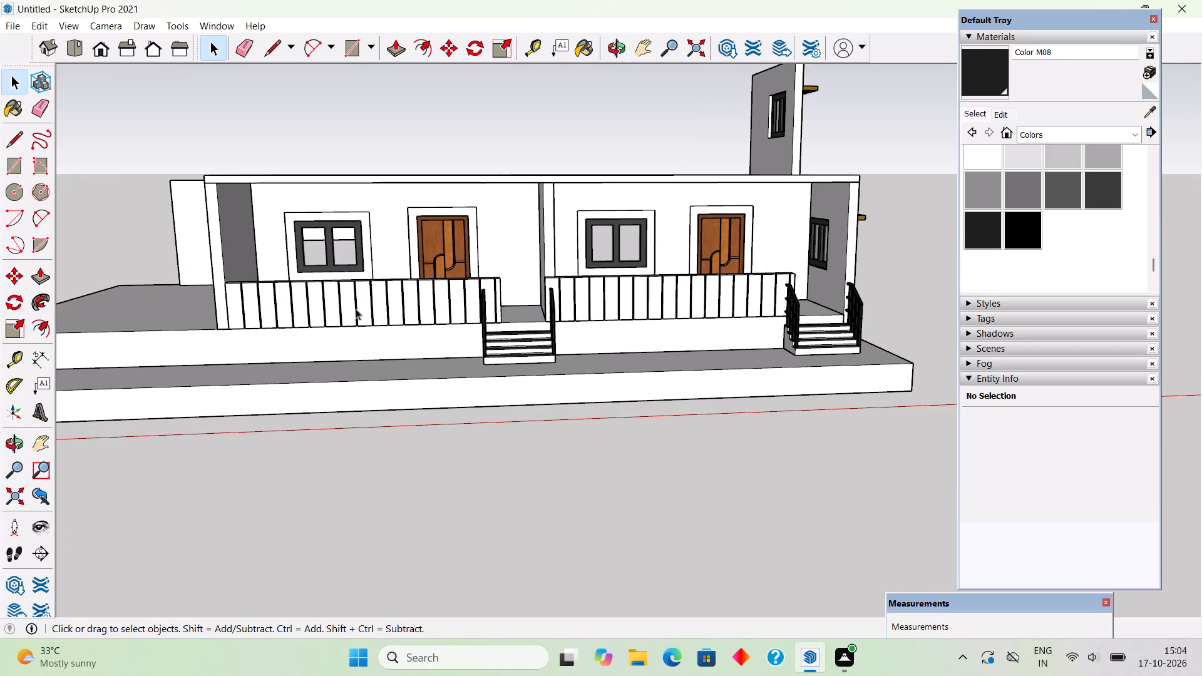
middle_click_drag(500, 329, 800, 371)
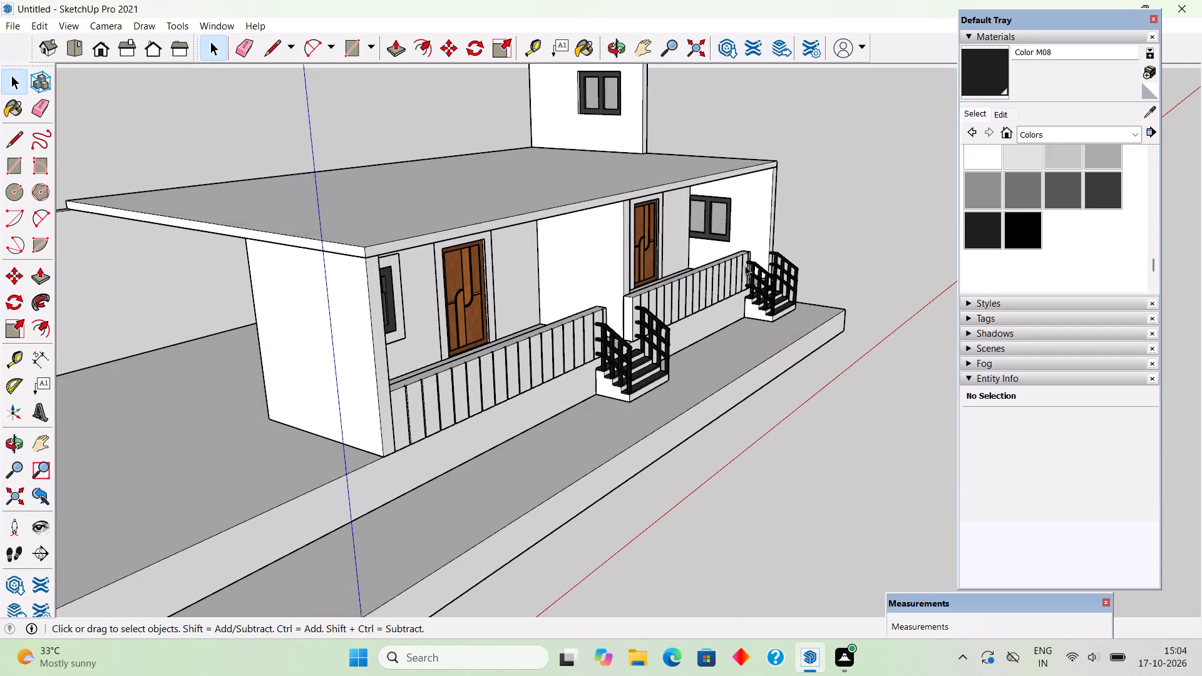
scroll(692, 233, "up", 9)
middle_click_drag(691, 243, 238, 266)
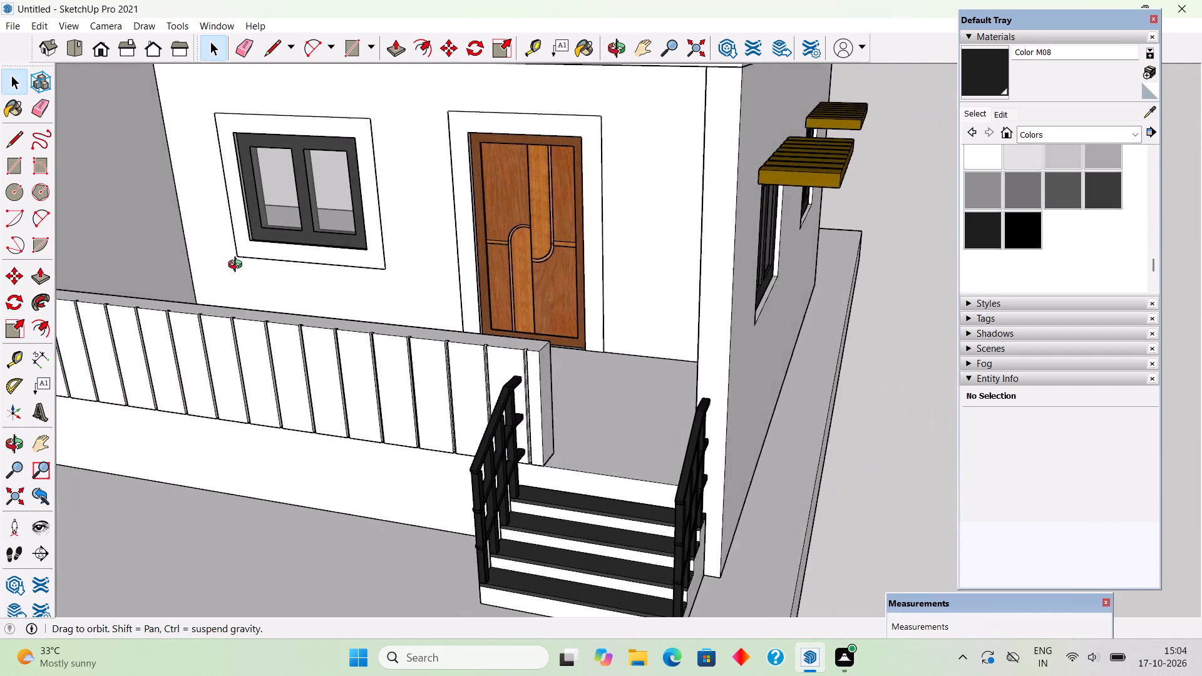
middle_click_drag(238, 266, 463, 382)
scroll(1005, 367, "down", 3)
scroll(880, 412, "down", 1)
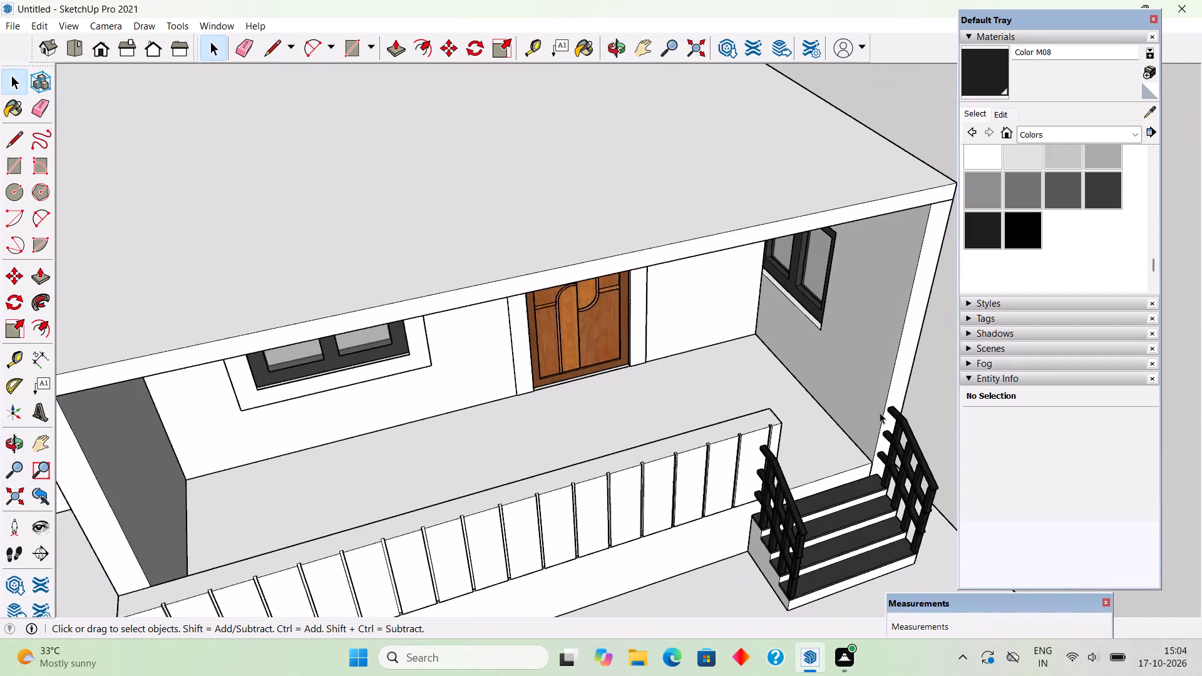
scroll(880, 412, "down", 2)
middle_click_drag(894, 435, 1186, 667)
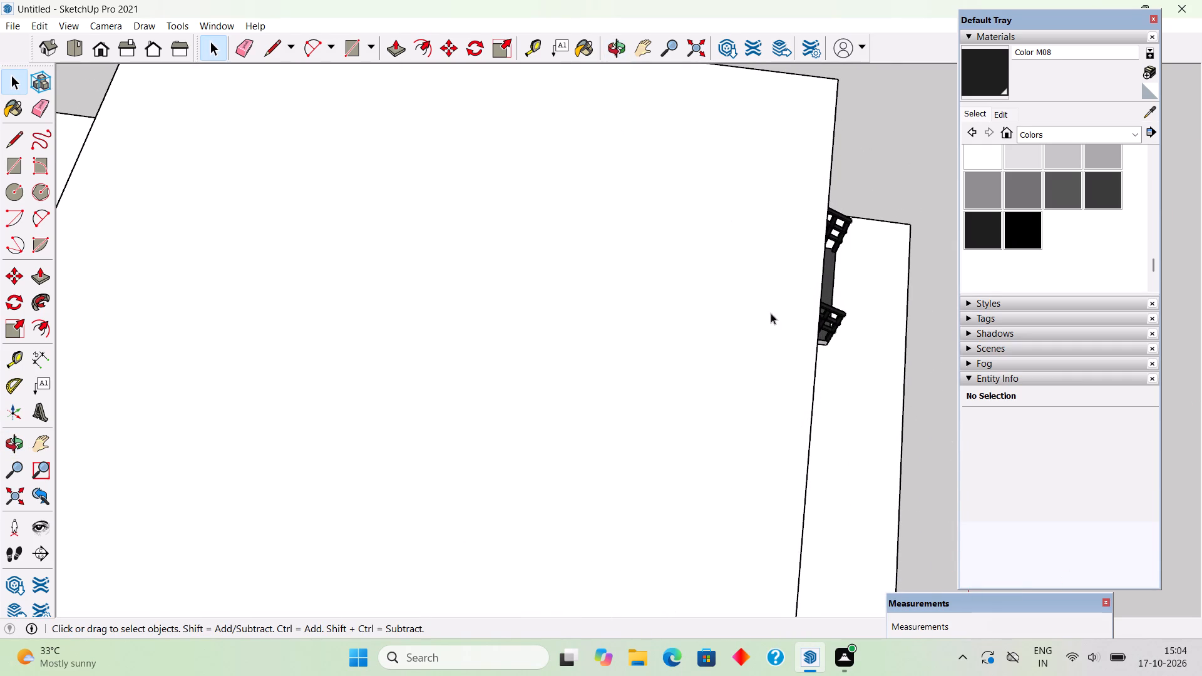
middle_click_drag(771, 313, 487, 153)
middle_click_drag(873, 368, 394, 160)
middle_click_drag(834, 323, 686, 280)
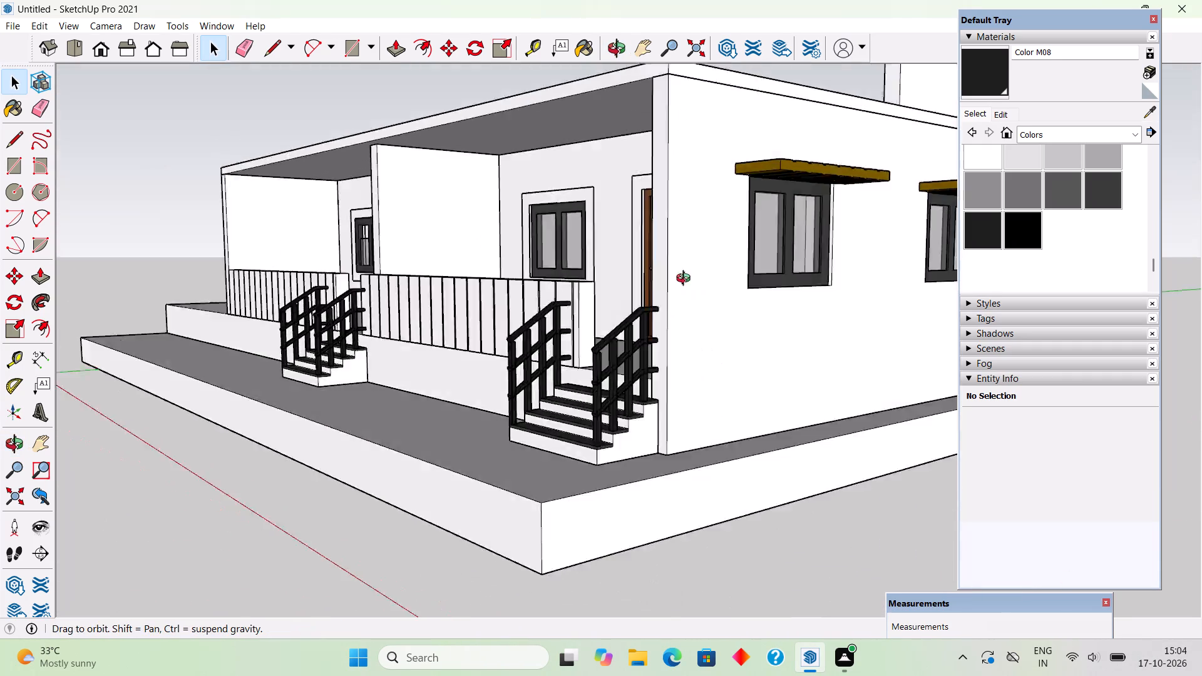
middle_click_drag(686, 280, 650, 344)
scroll(738, 305, "up", 7)
middle_click_drag(640, 276, 645, 300)
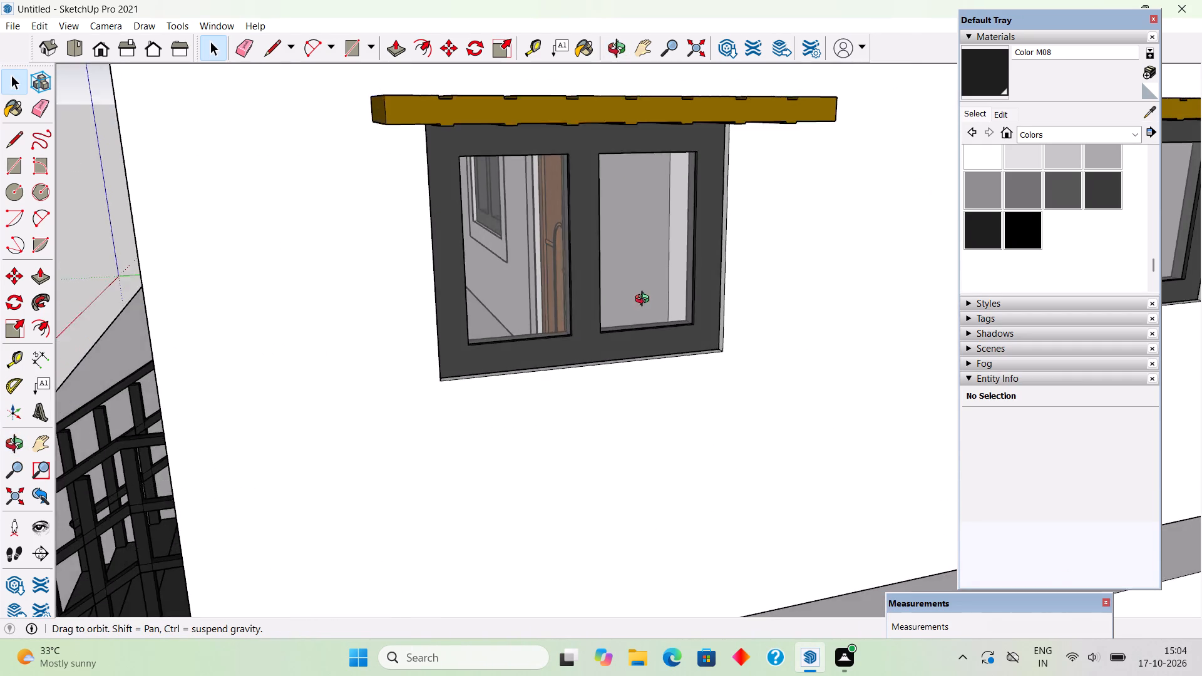
middle_click_drag(645, 300, 667, 310)
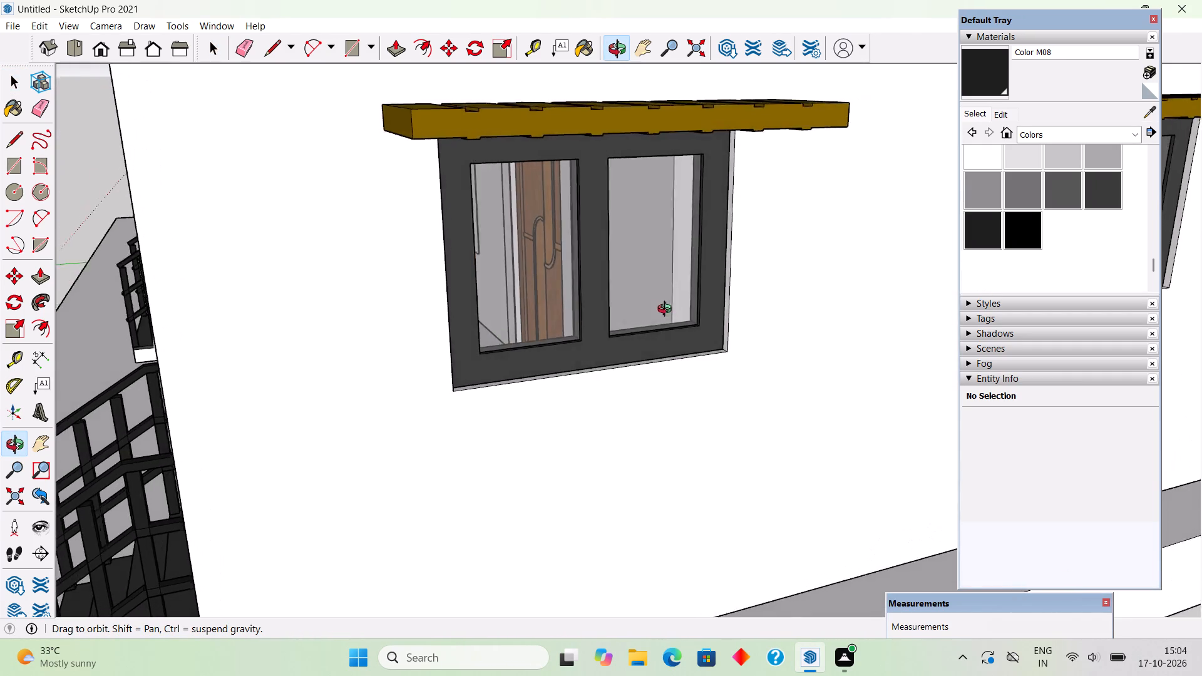
middle_click_drag(667, 310, 485, 239)
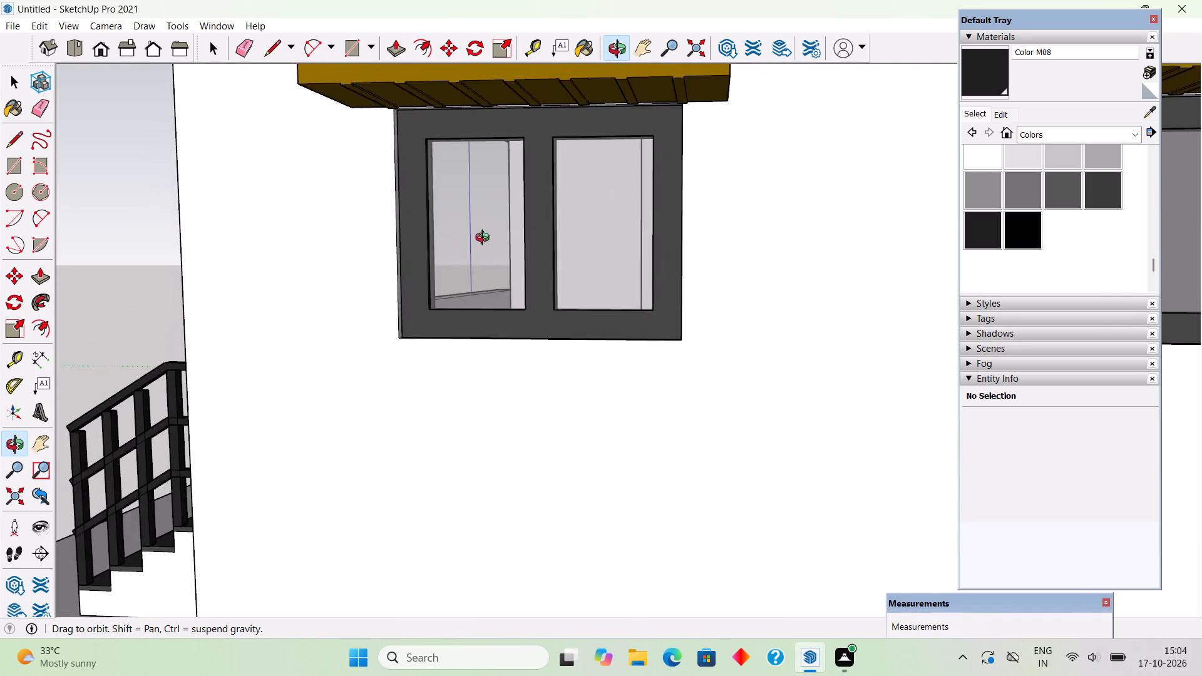
middle_click_drag(485, 239, 553, 273)
scroll(741, 287, "down", 4)
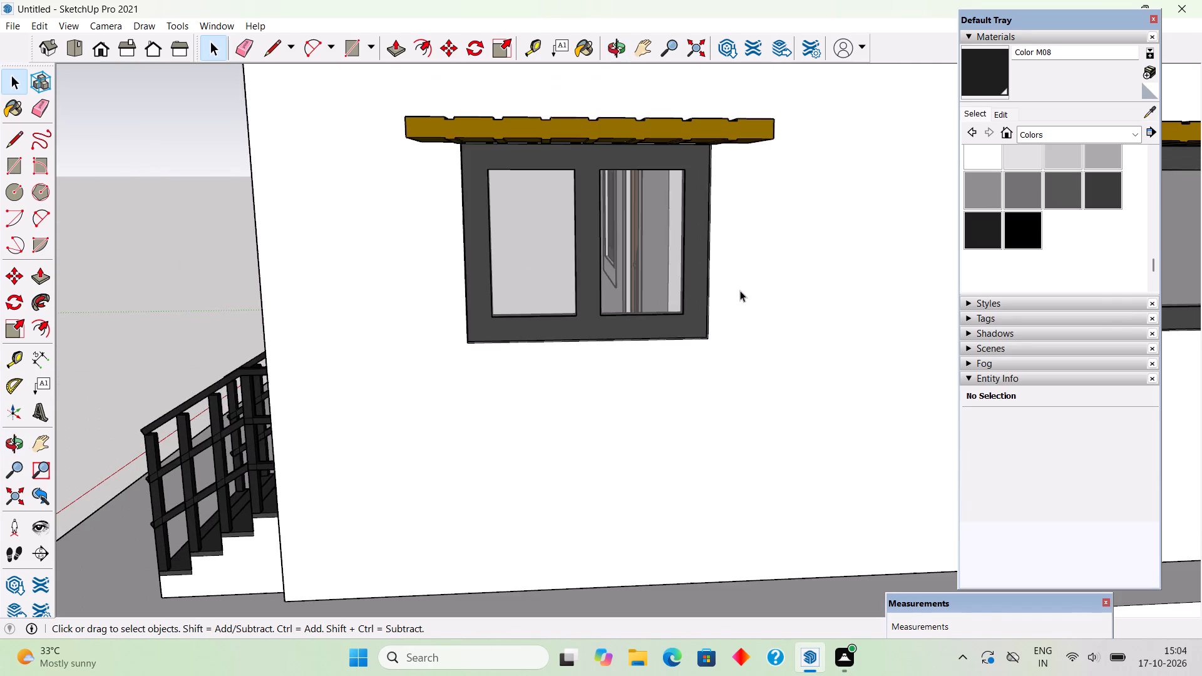
scroll(740, 290, "down", 5)
middle_click_drag(666, 417, 875, 428)
middle_click_drag(513, 409, 686, 425)
scroll(686, 425, "down", 4)
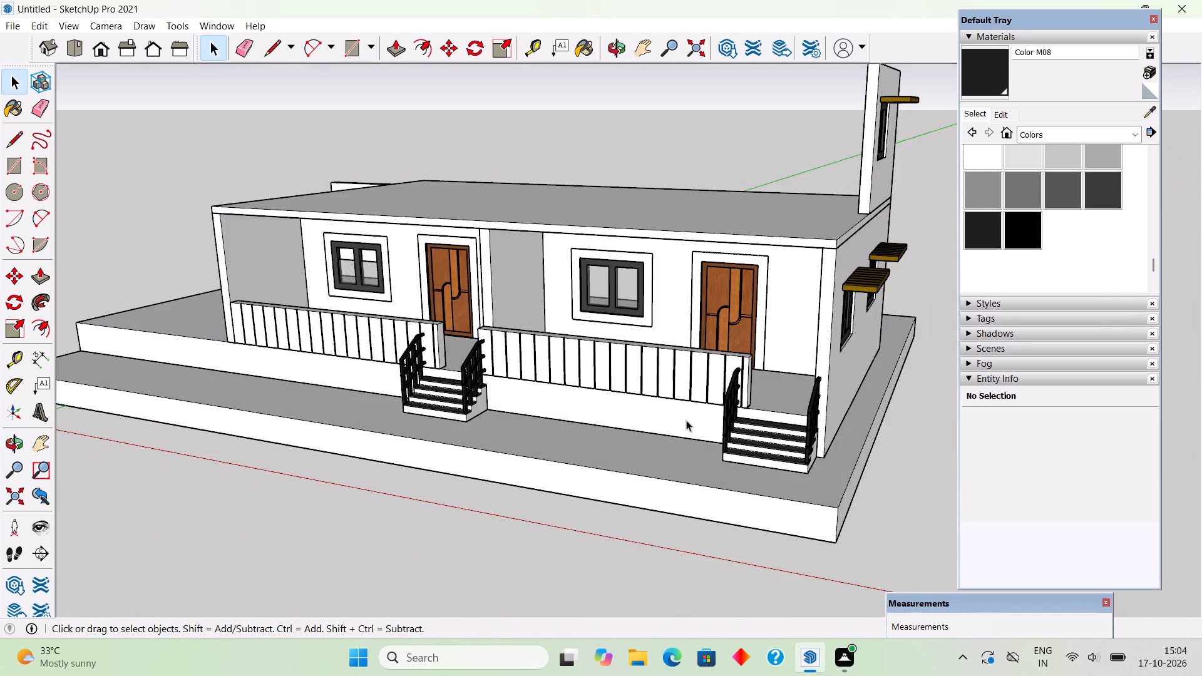
middle_click_drag(505, 356, 734, 367)
scroll(734, 367, "down", 4)
scroll(561, 377, "up", 3)
middle_click_drag(561, 377, 597, 376)
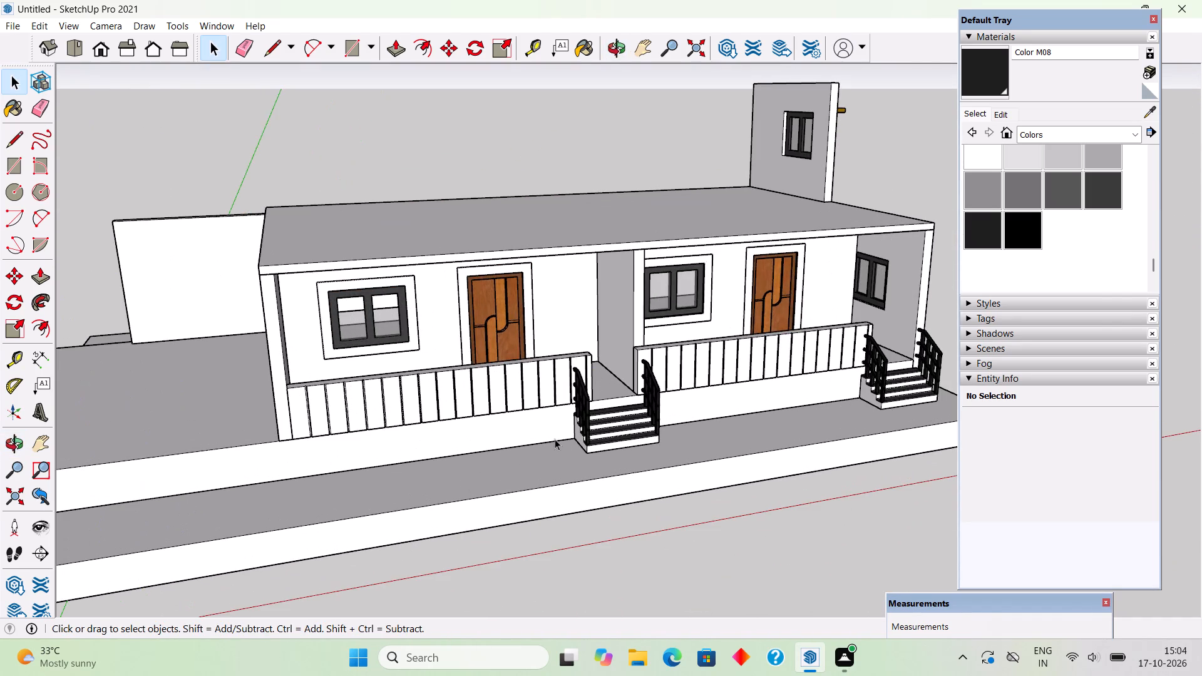
Place a vertical guide along the end wall's front edge beside the parapet and a matching guide across the lower plinth, about 17' 9" from its end.
scroll(582, 420, "down", 5)
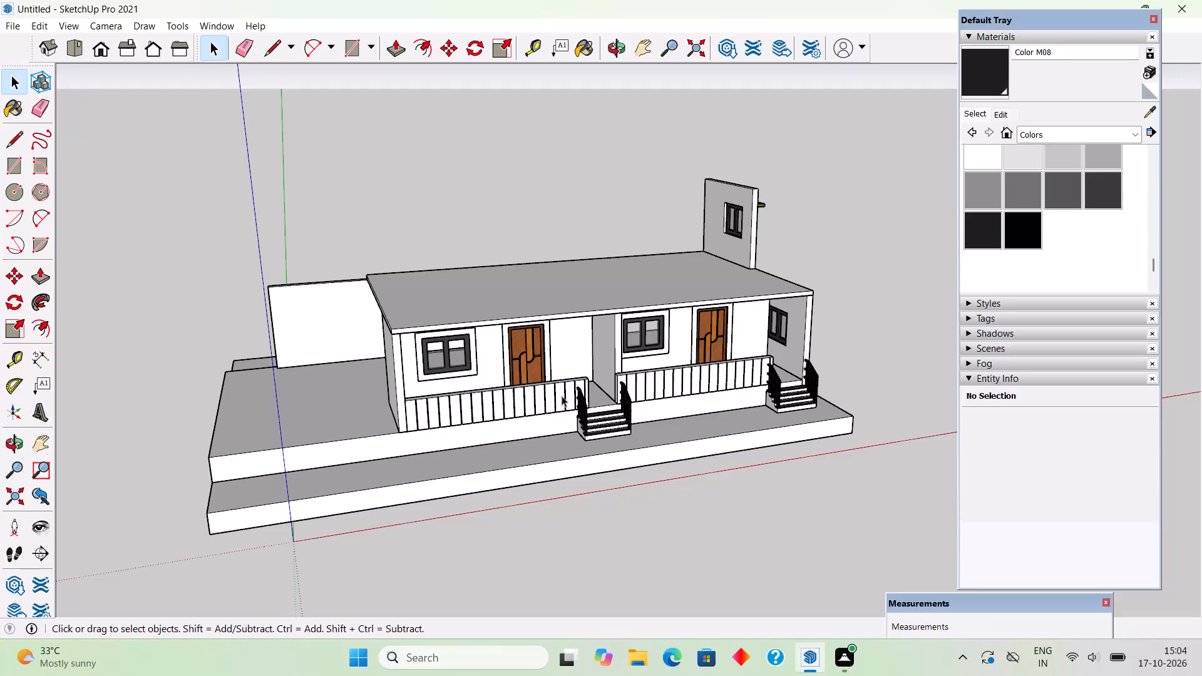
scroll(412, 453, "up", 16)
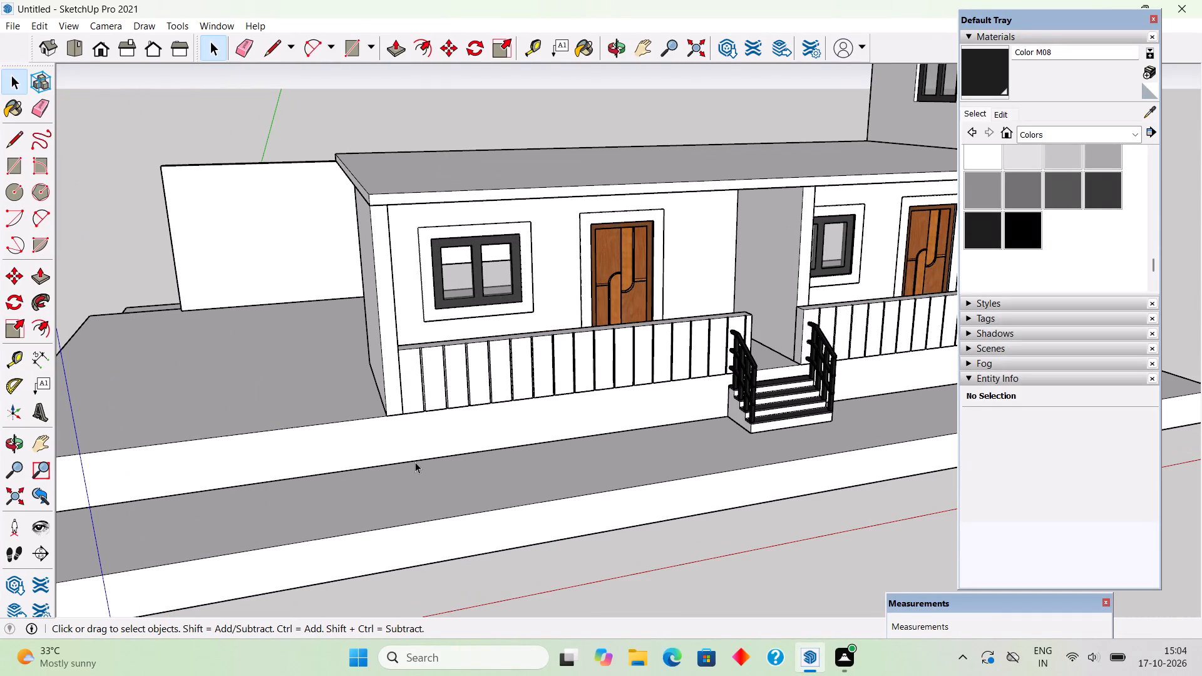
key("t")
scroll(420, 456, "up", 3)
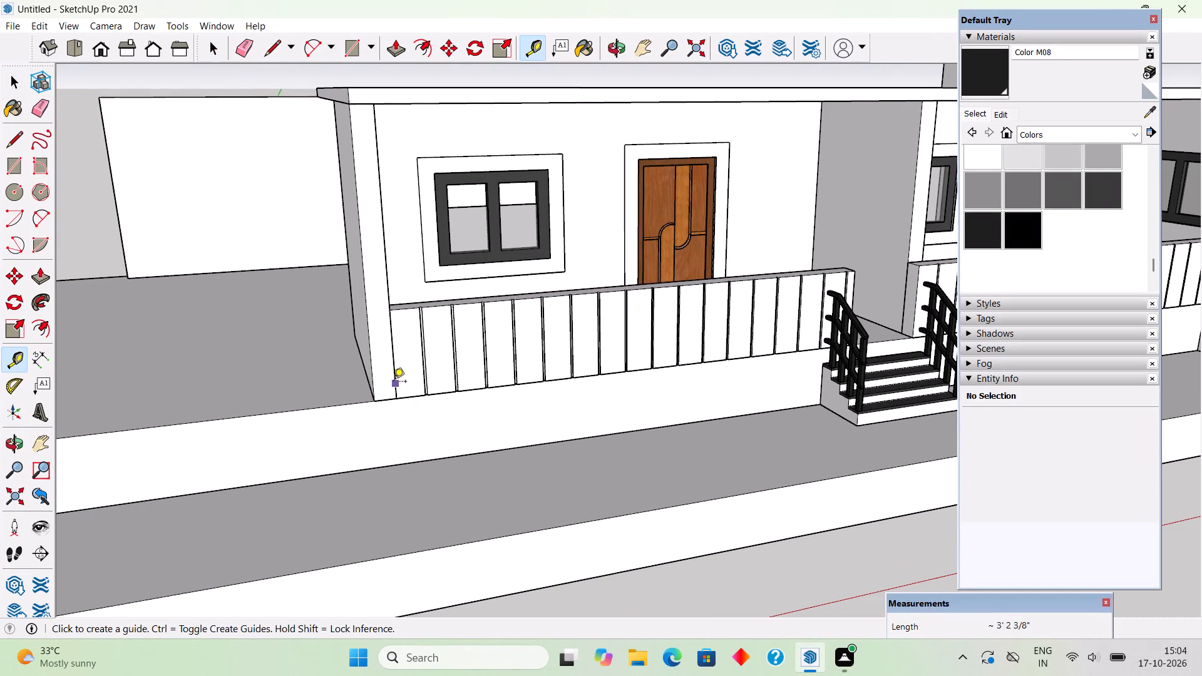
double_click(393, 372)
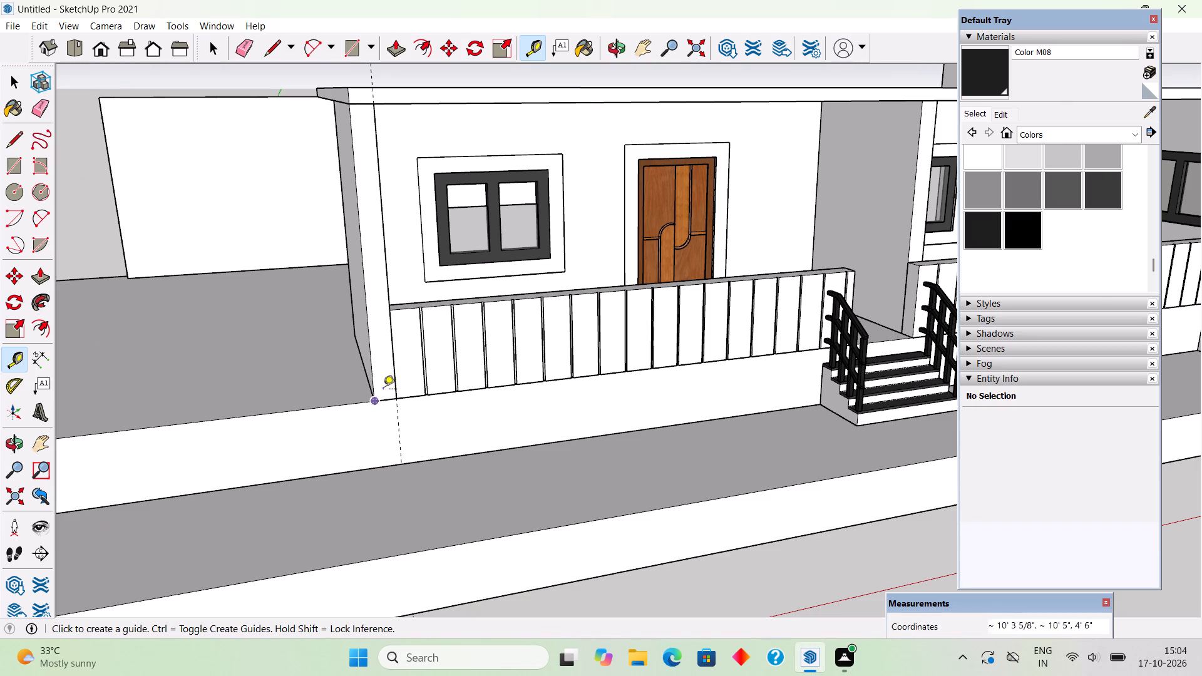
scroll(420, 503, "down", 4)
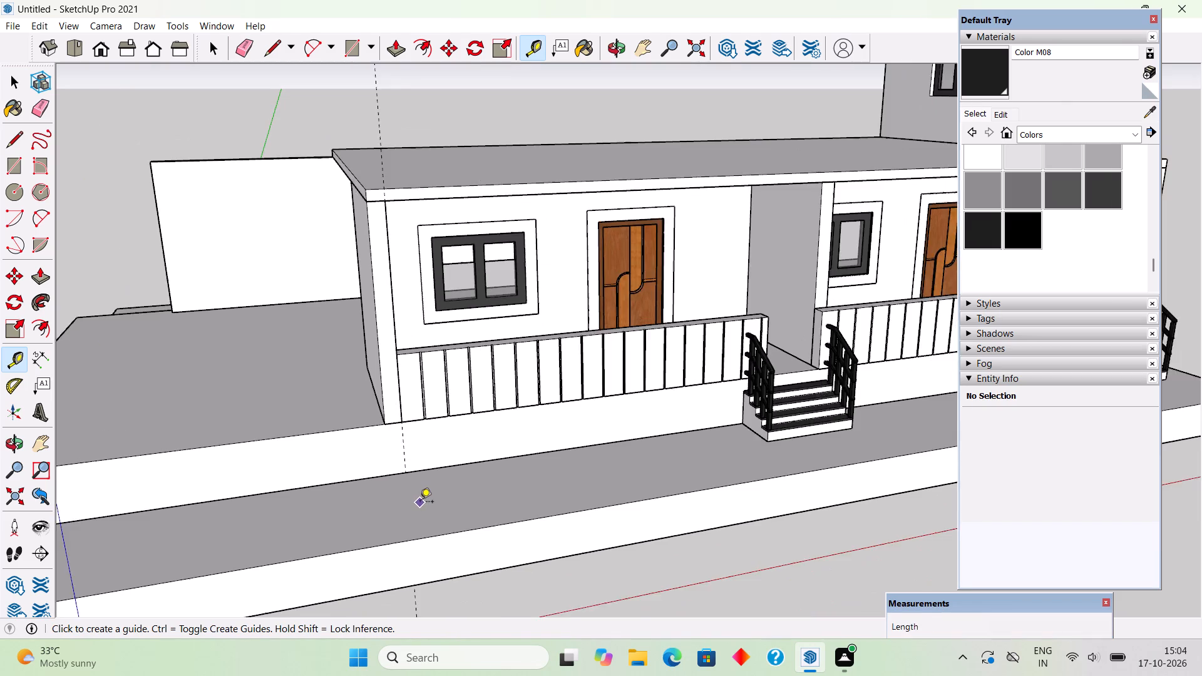
scroll(420, 503, "down", 3)
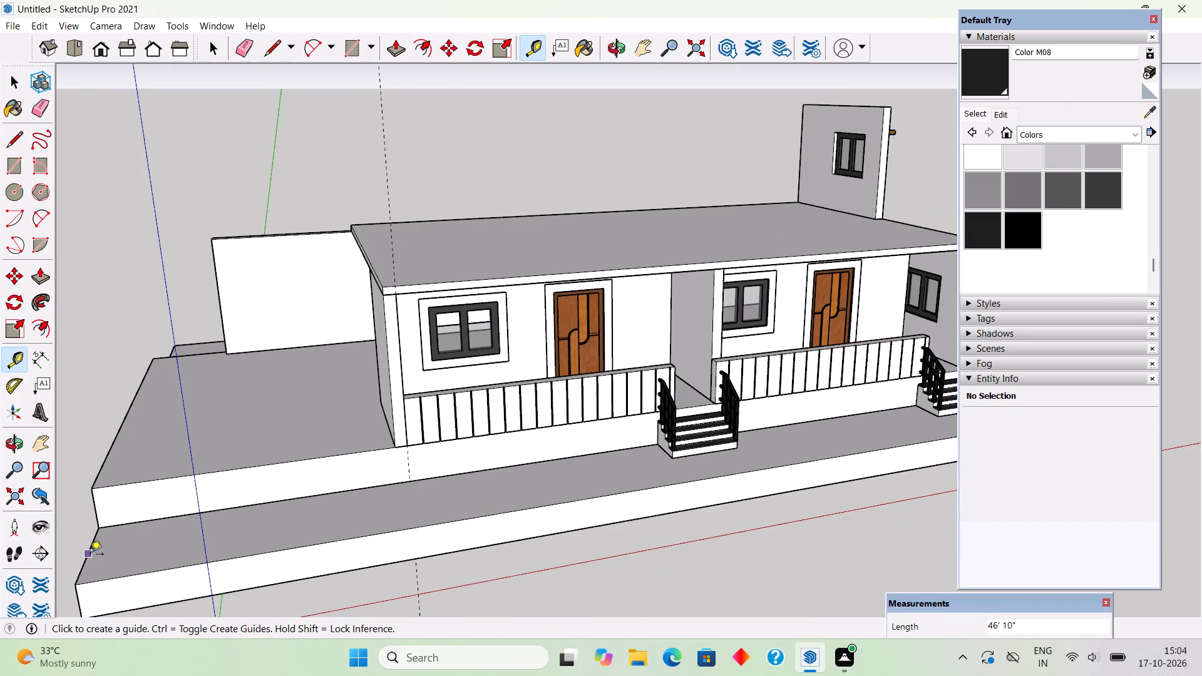
left_click(90, 556)
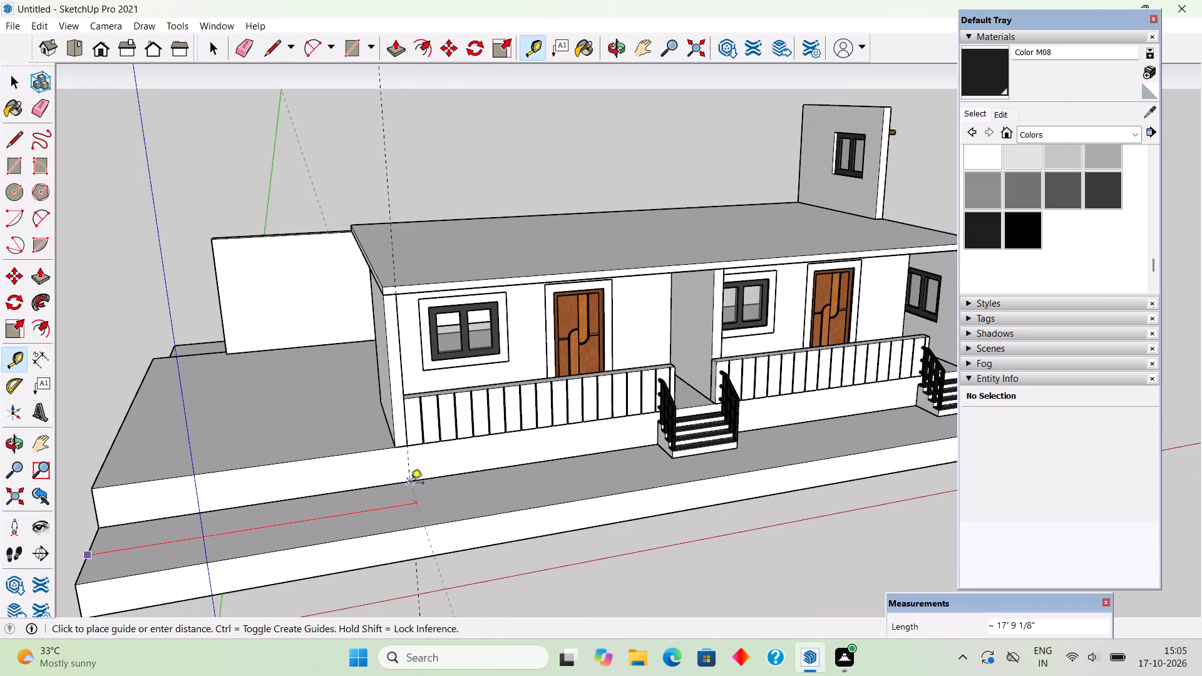
left_click(410, 484)
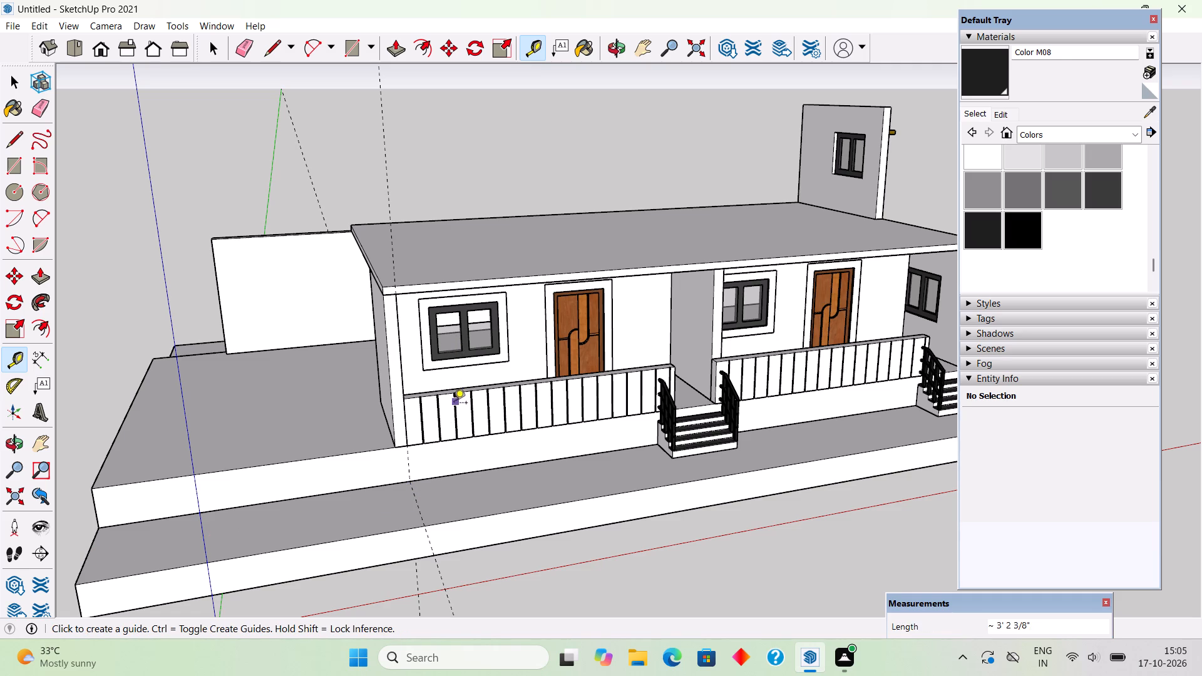
Place two parallel guides on the lower plinth, offset 6" to either side of the guide running across it.
middle_click_drag(453, 436, 446, 538)
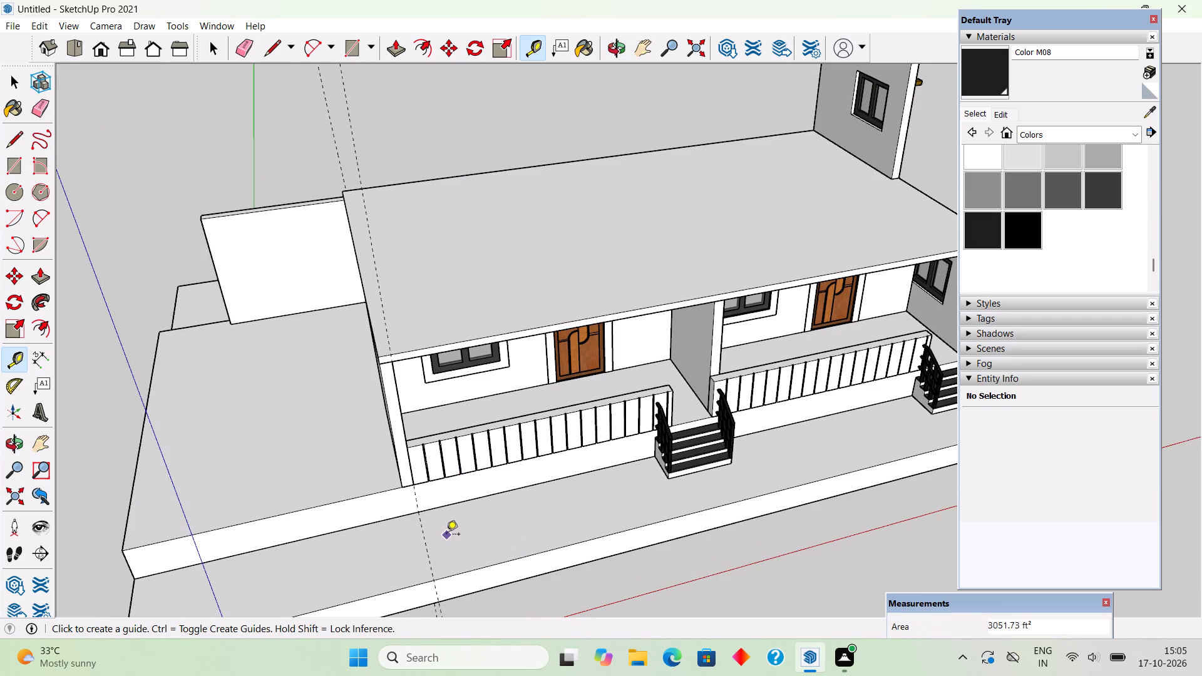
middle_click_drag(449, 530, 540, 536)
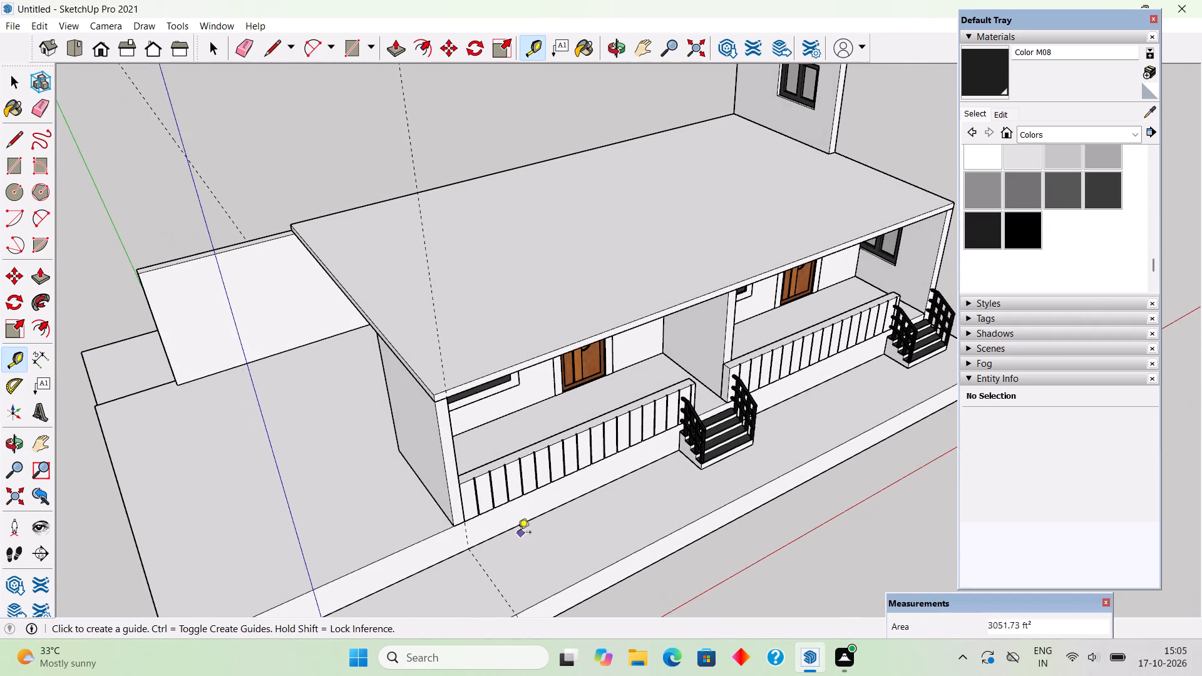
scroll(510, 531, "up", 4)
scroll(461, 549, "up", 3)
middle_click_drag(464, 531, 502, 529)
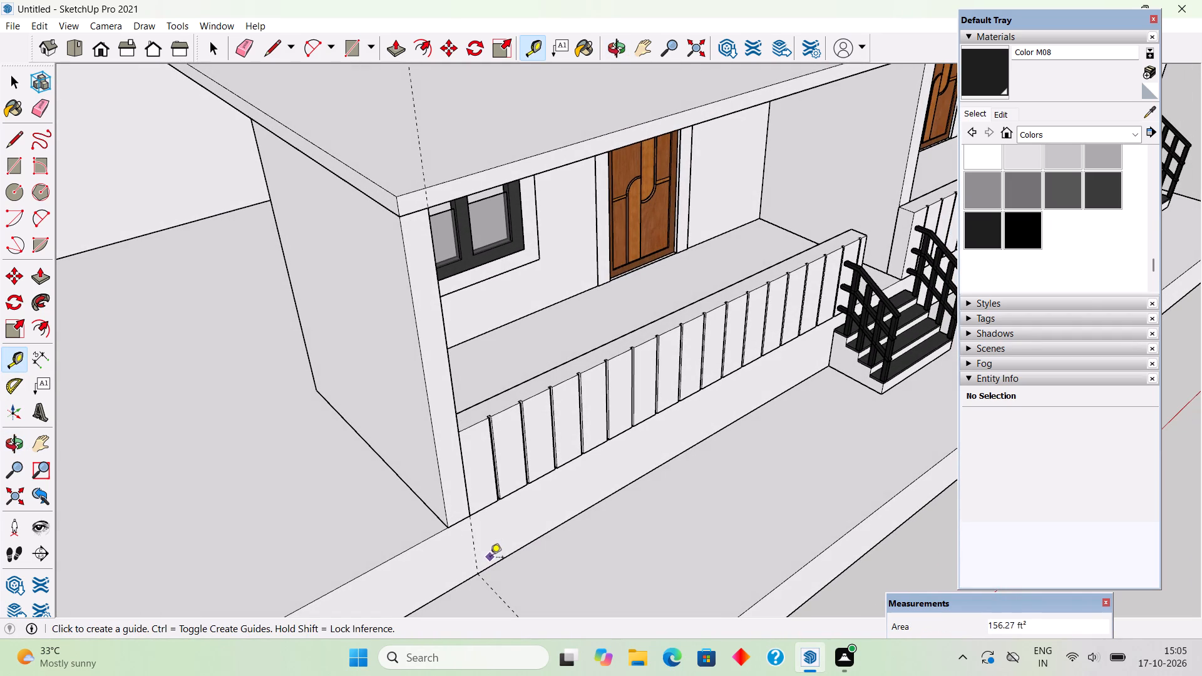
left_click(497, 590)
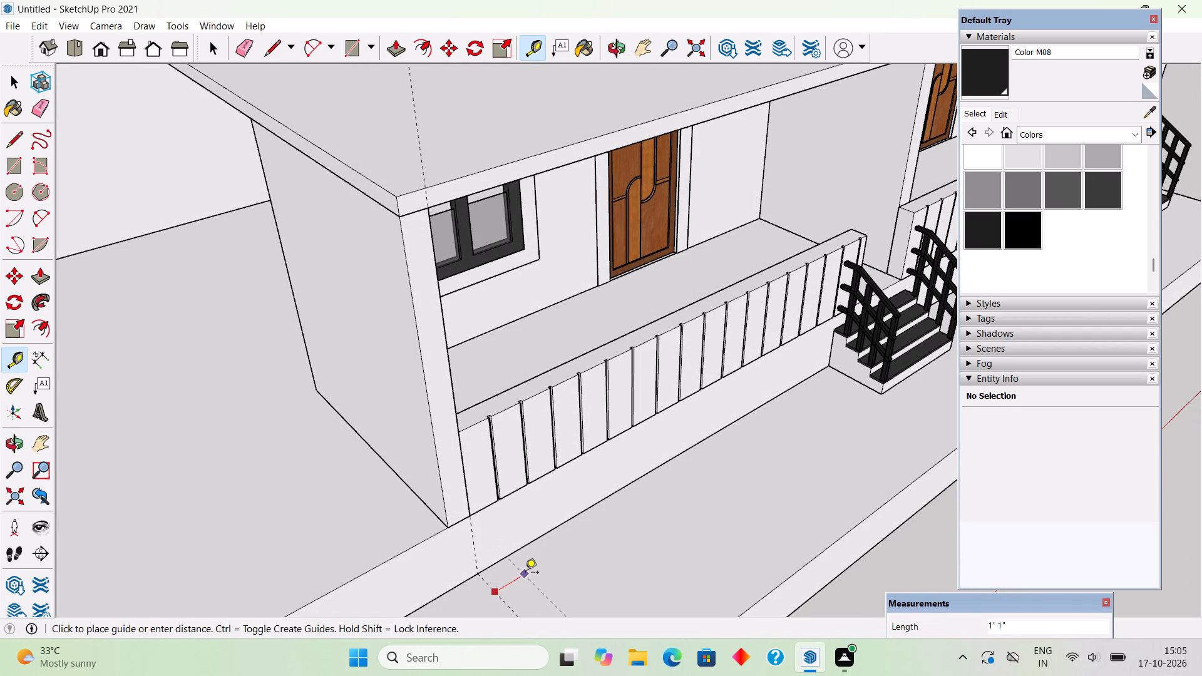
type("6\"")
key("Return")
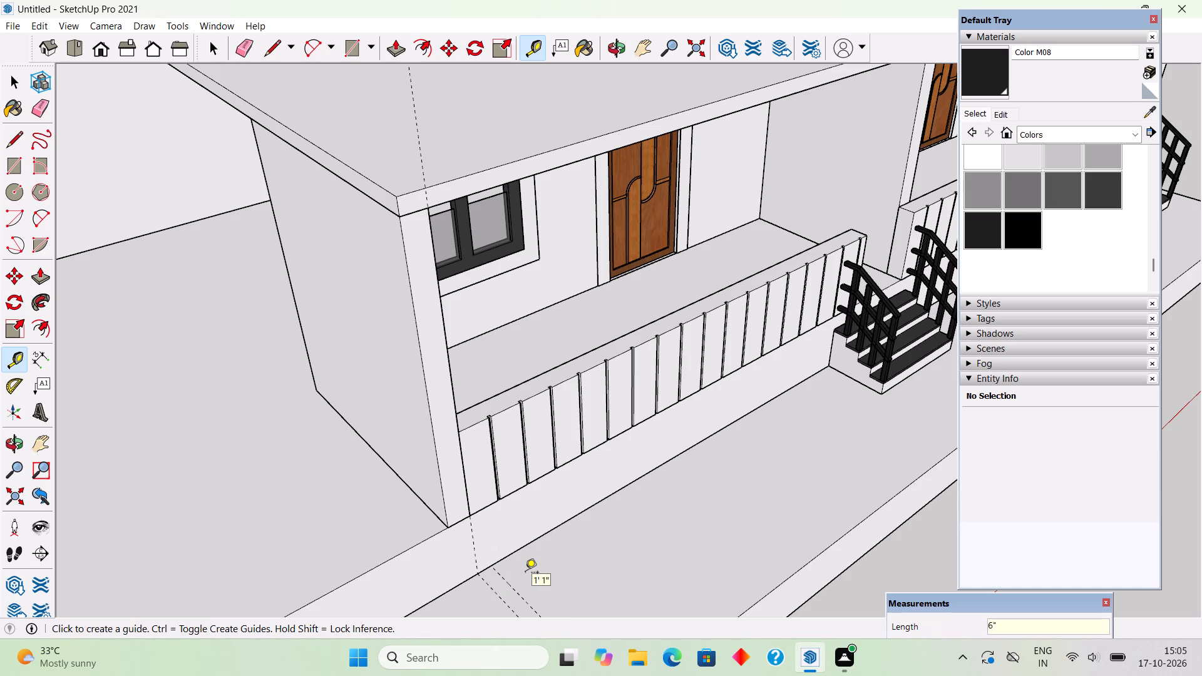
scroll(526, 573, "down", 3)
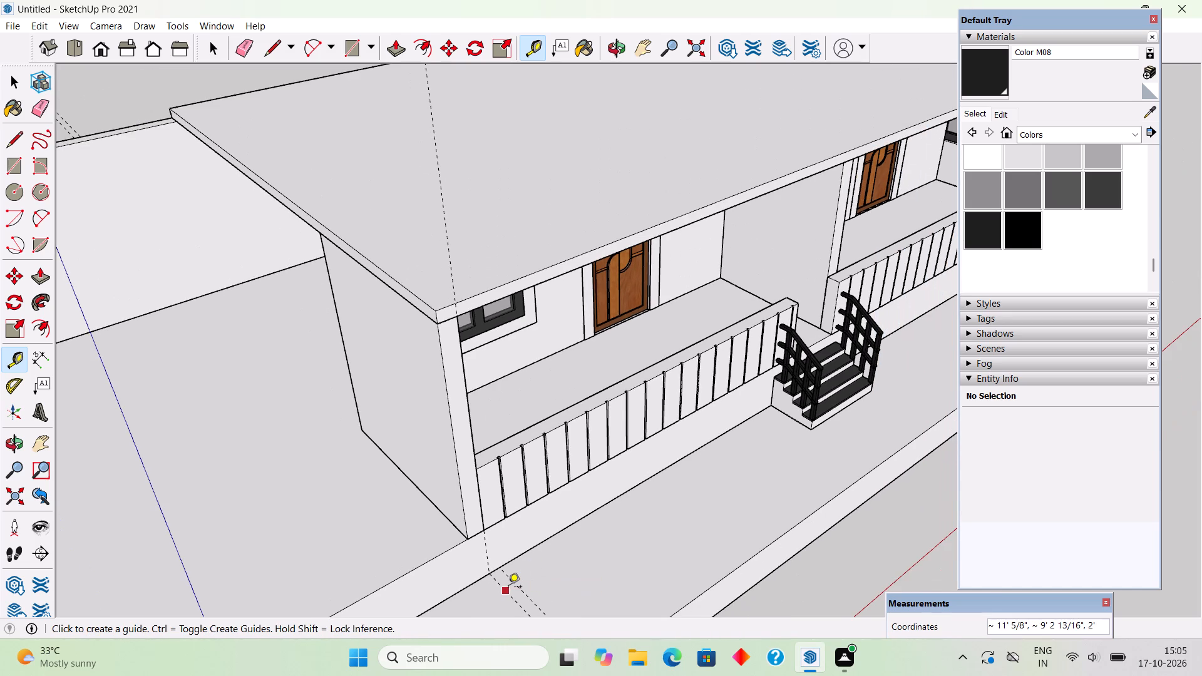
left_click(508, 588)
type("6\"")
key("Return")
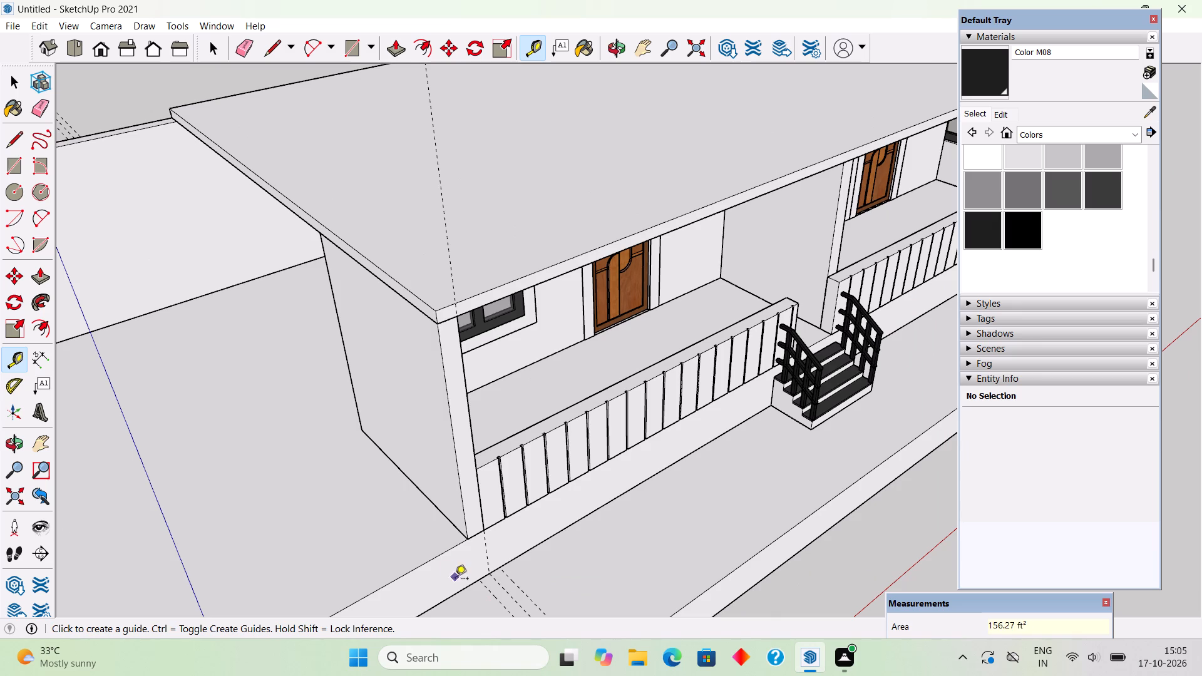
Place a guide on the lower plinth 1' out from the upper plinth's front base edge.
left_click(465, 588)
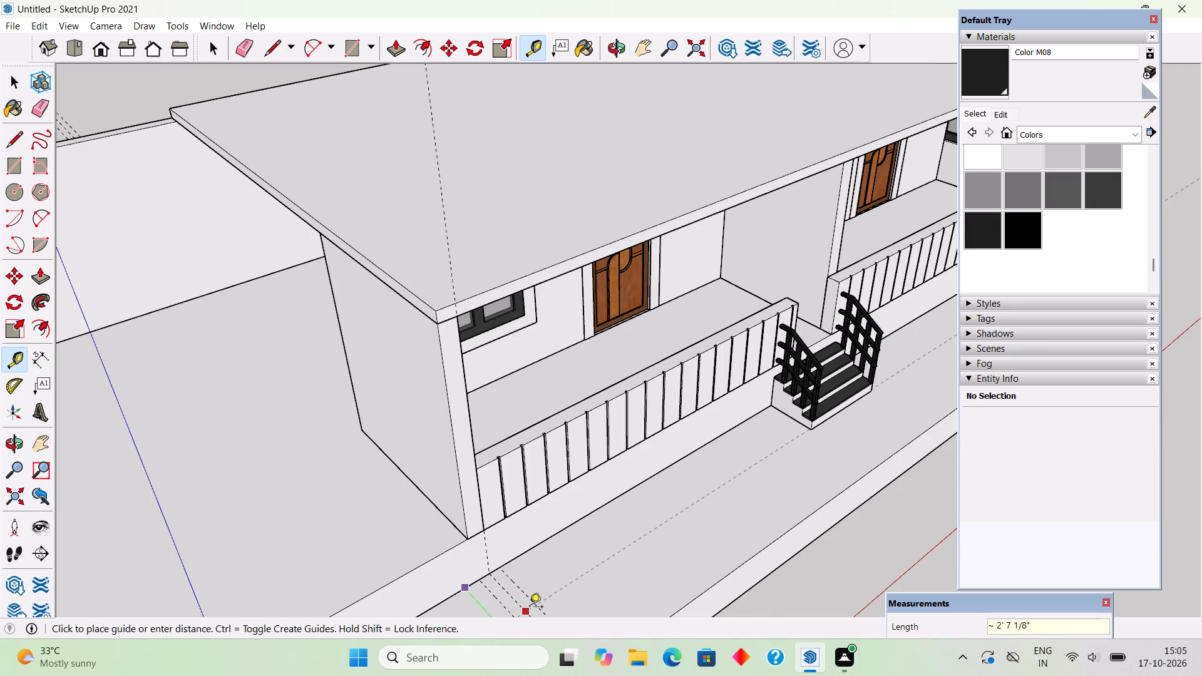
type("1'")
key("Return")
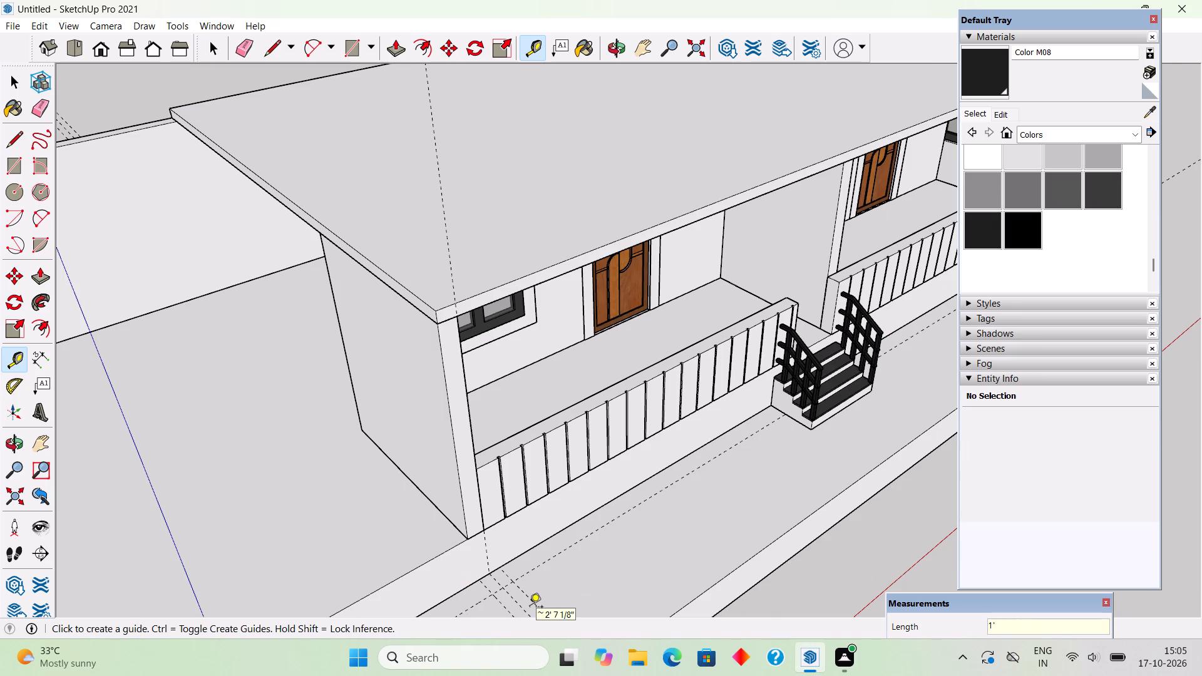
Draw a 1' by 1' square within the guides on the lower plinth, against the upper plinth's front face.
key("r")
scroll(530, 608, "up", 2)
scroll(527, 518, "down", 5)
scroll(529, 597, "up", 5)
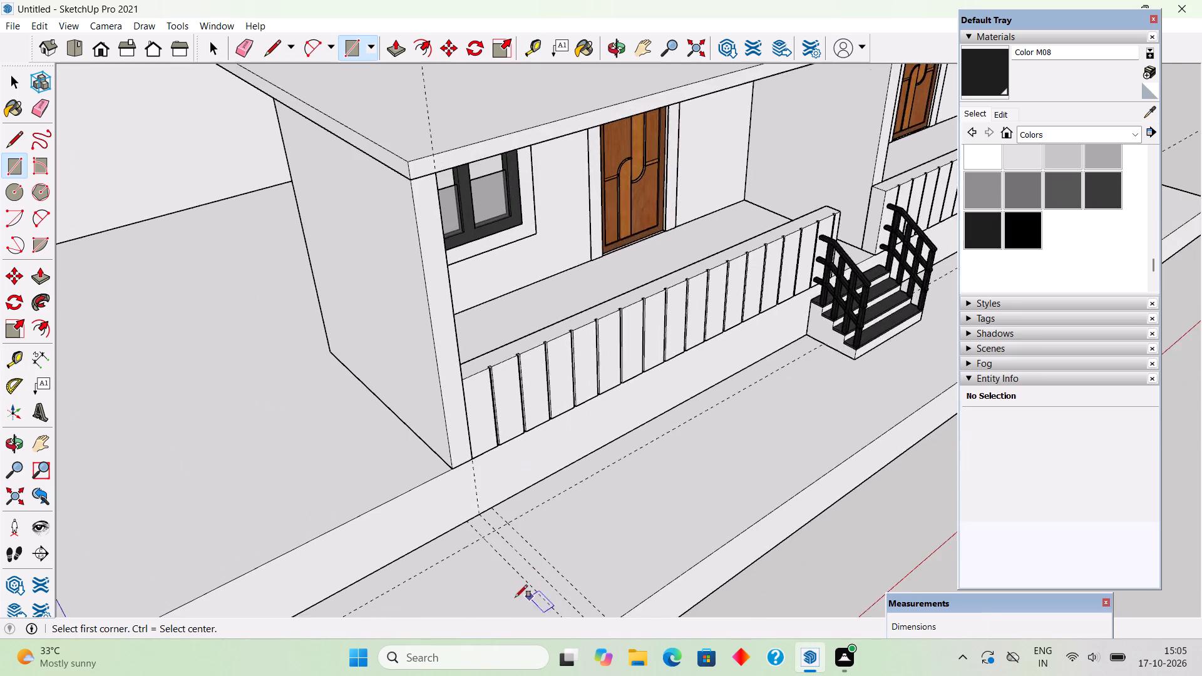
scroll(515, 597, "up", 4)
left_click(441, 490)
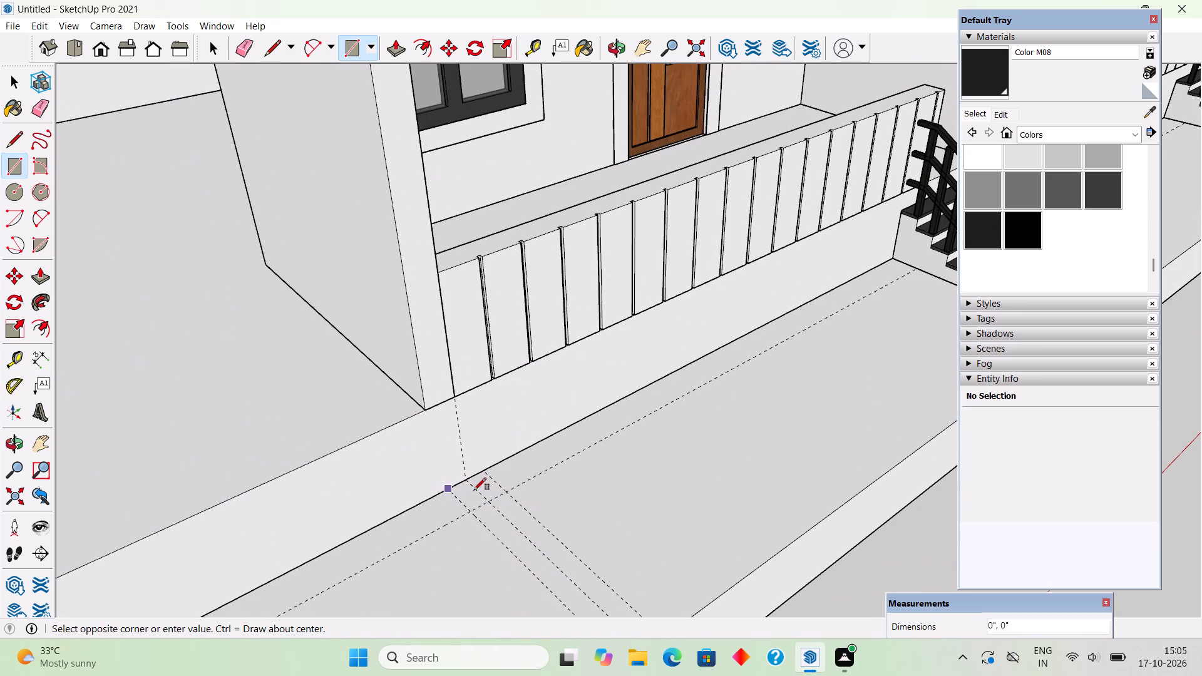
left_click(510, 494)
Extrude the square 13' upward into a column reaching the roof slab's top edge.
key("p")
left_click(477, 494)
scroll(477, 494, "down", 4)
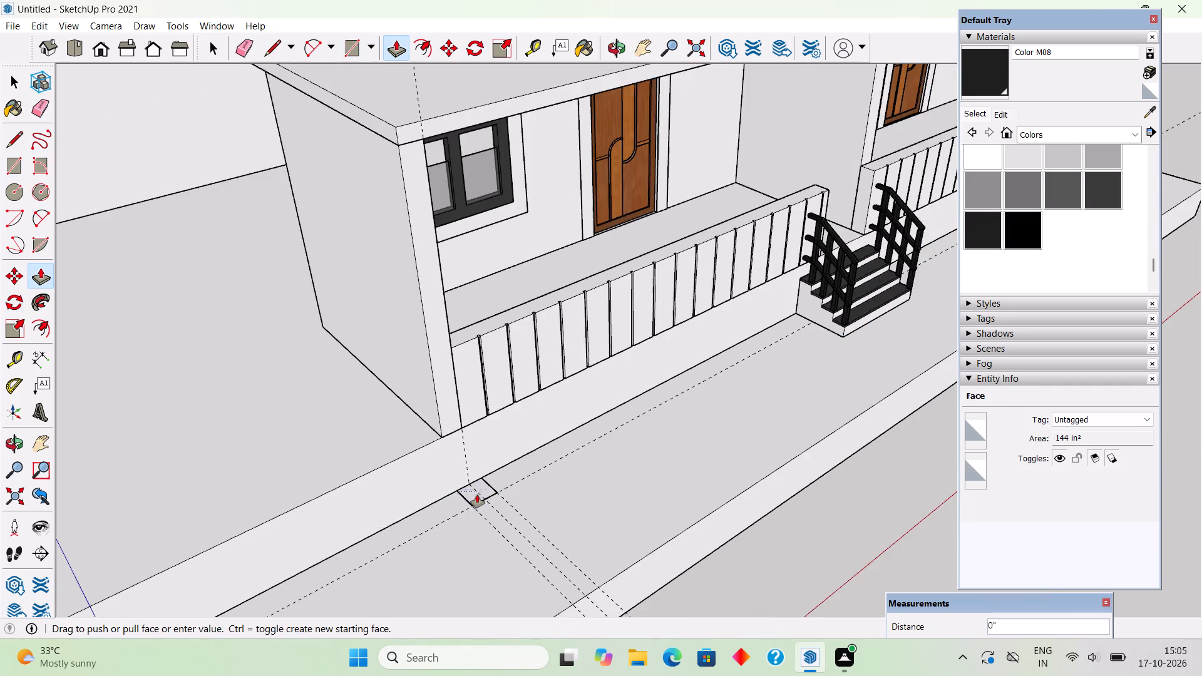
scroll(477, 494, "down", 4)
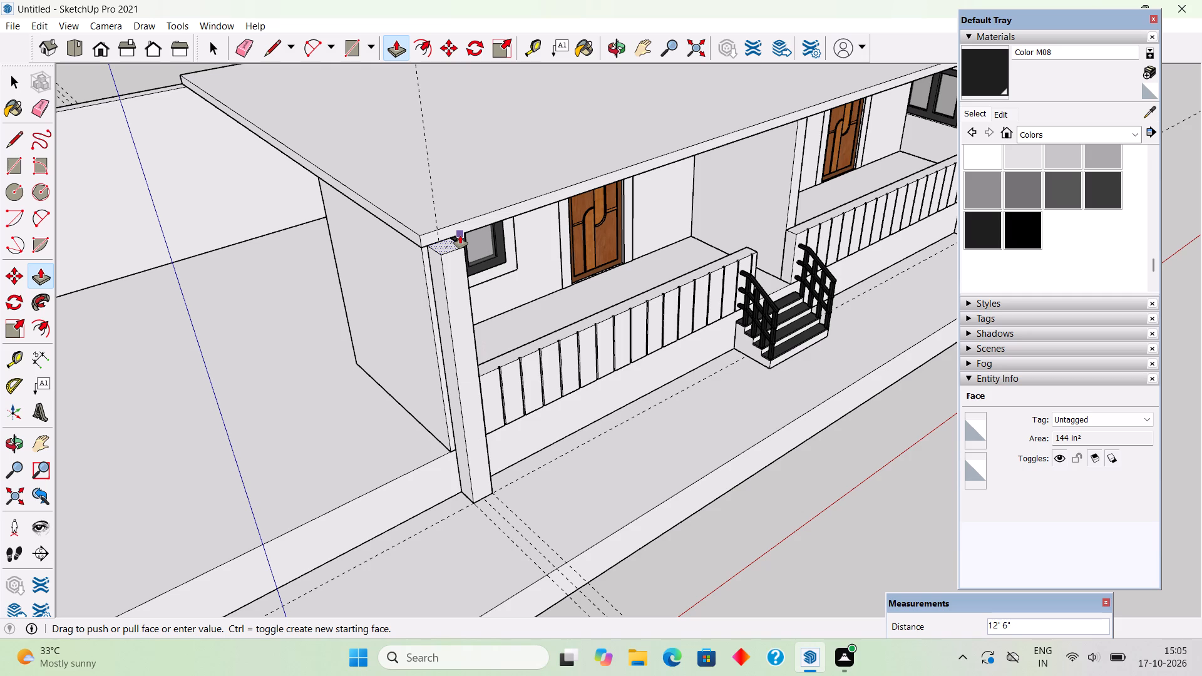
left_click(485, 214)
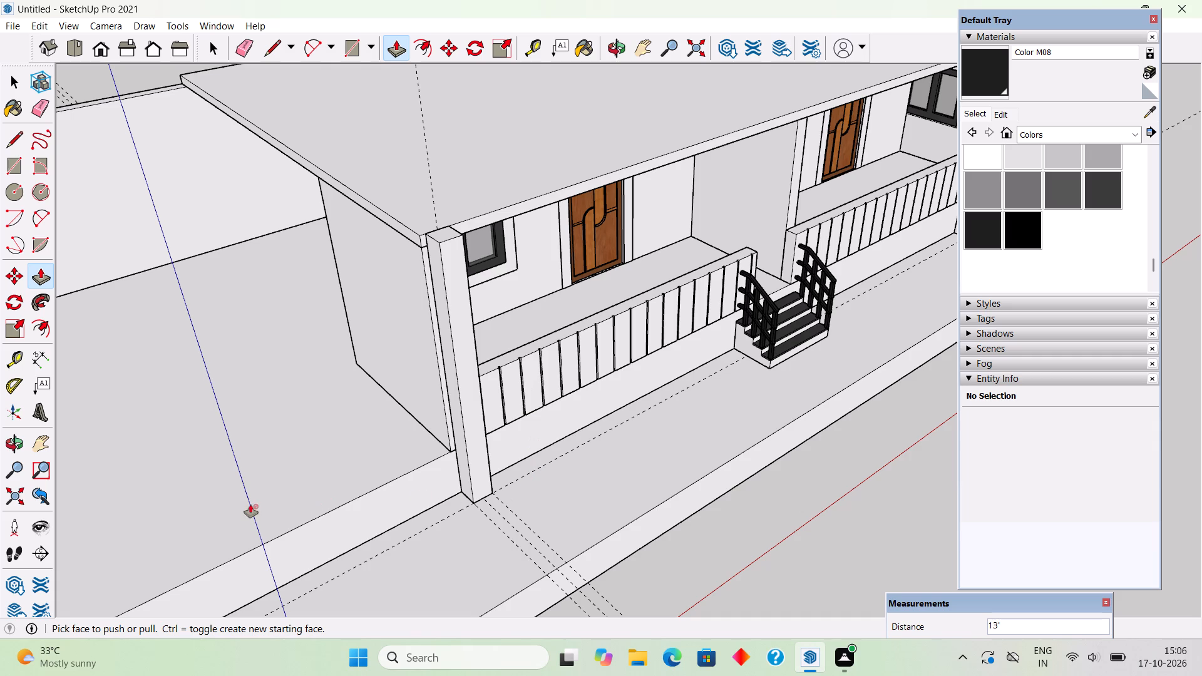
Open the upper plinth group, push its free end face inward by 1', and leave the group.
scroll(461, 438, "down", 7)
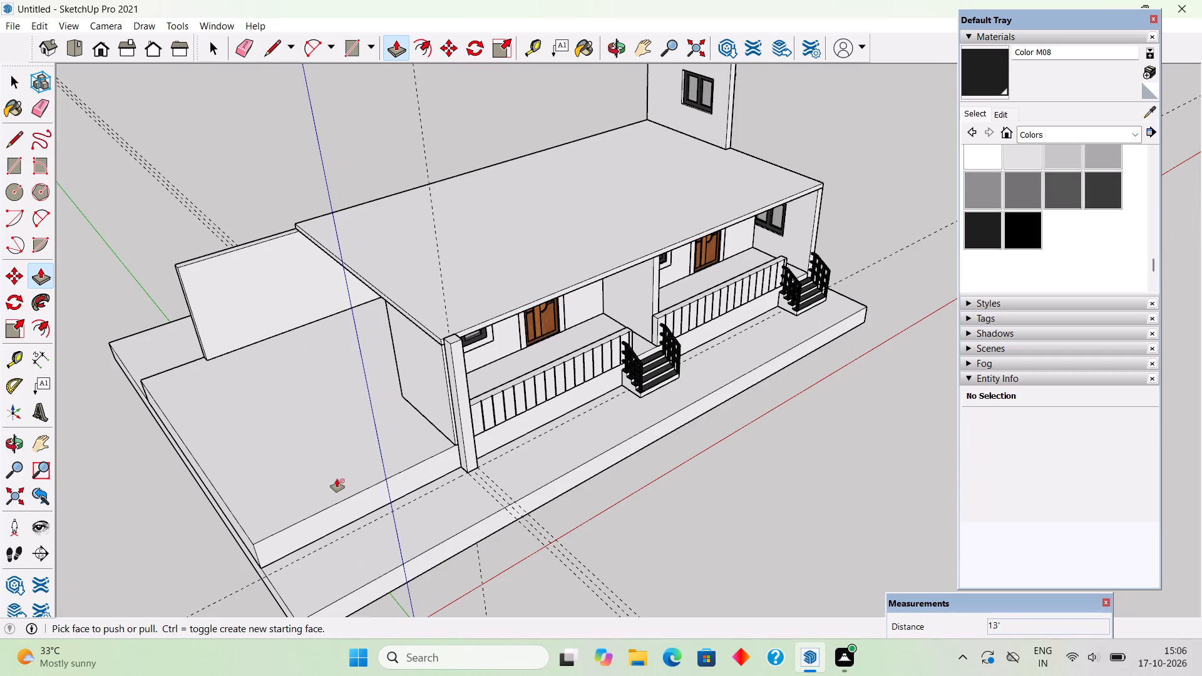
middle_click_drag(333, 482, 383, 441)
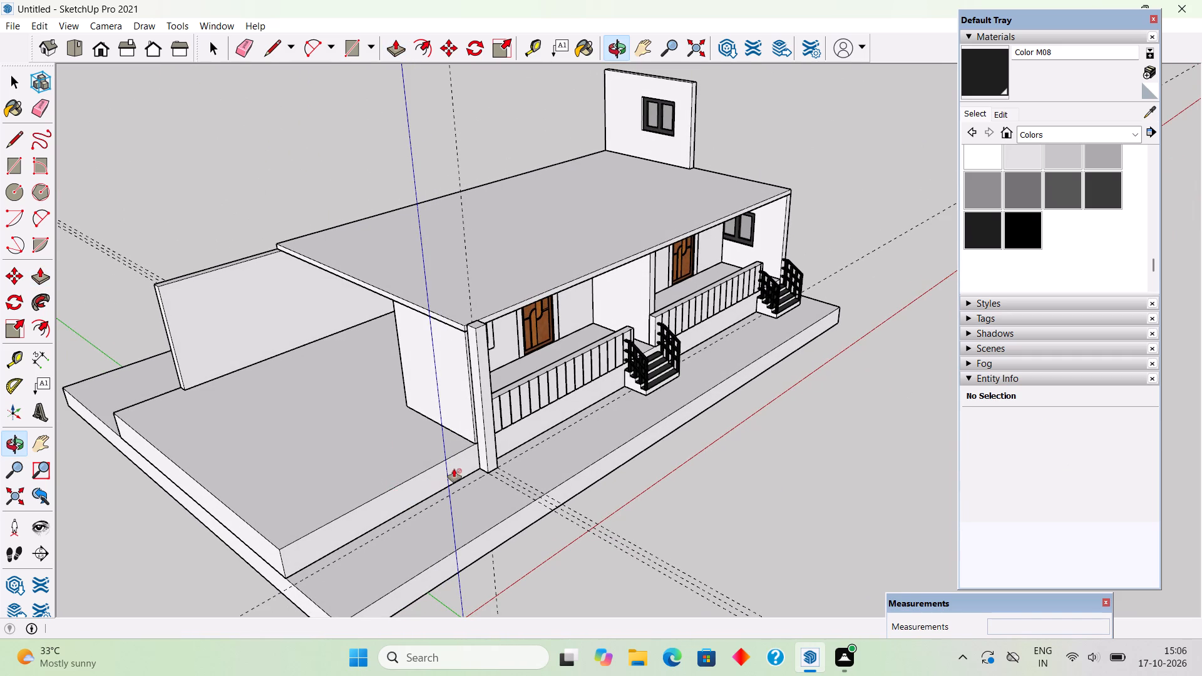
key("space")
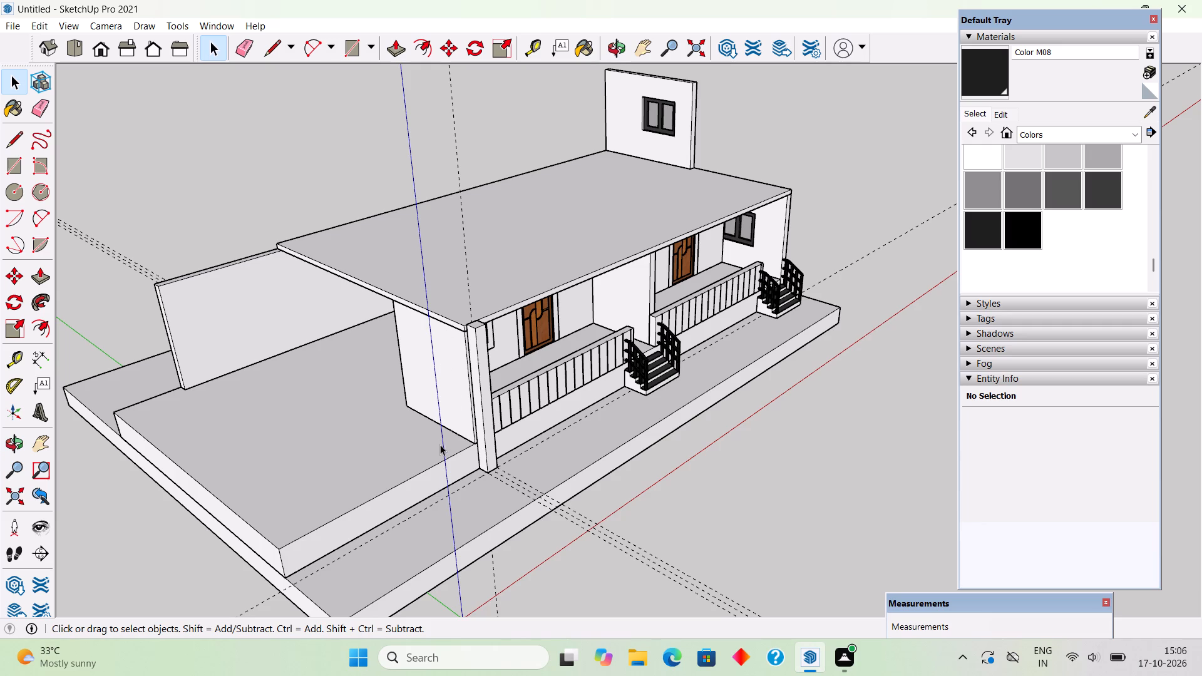
scroll(255, 570, "up", 2)
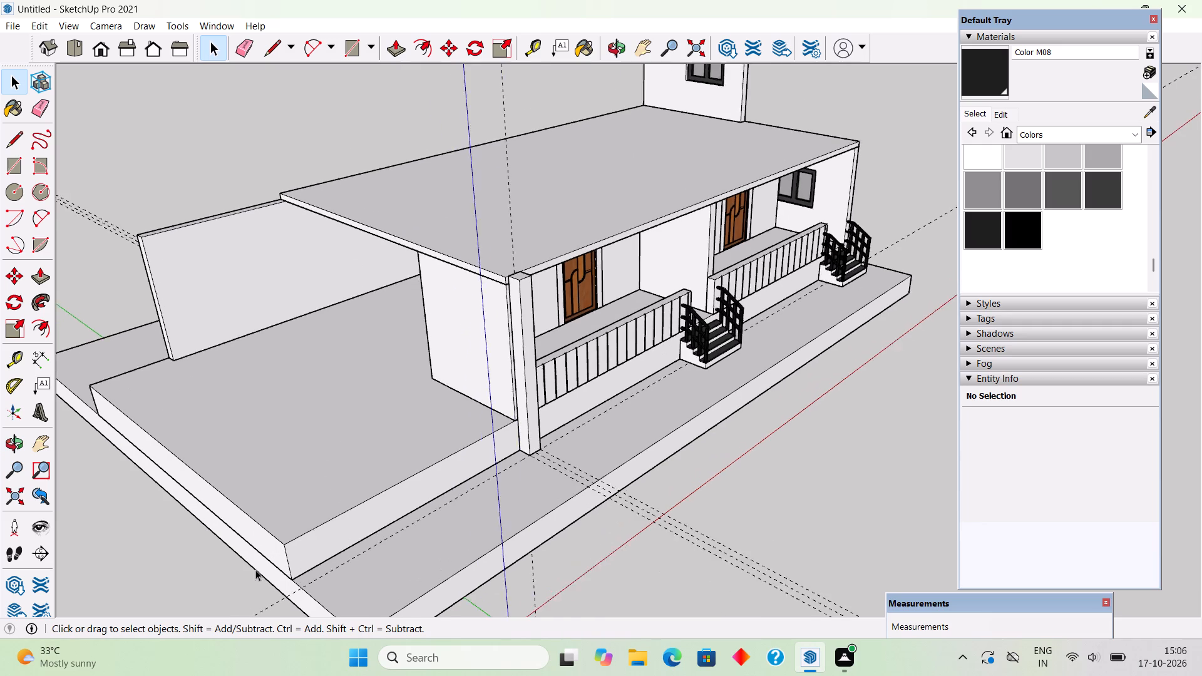
scroll(255, 570, "up", 1)
triple_click(287, 555)
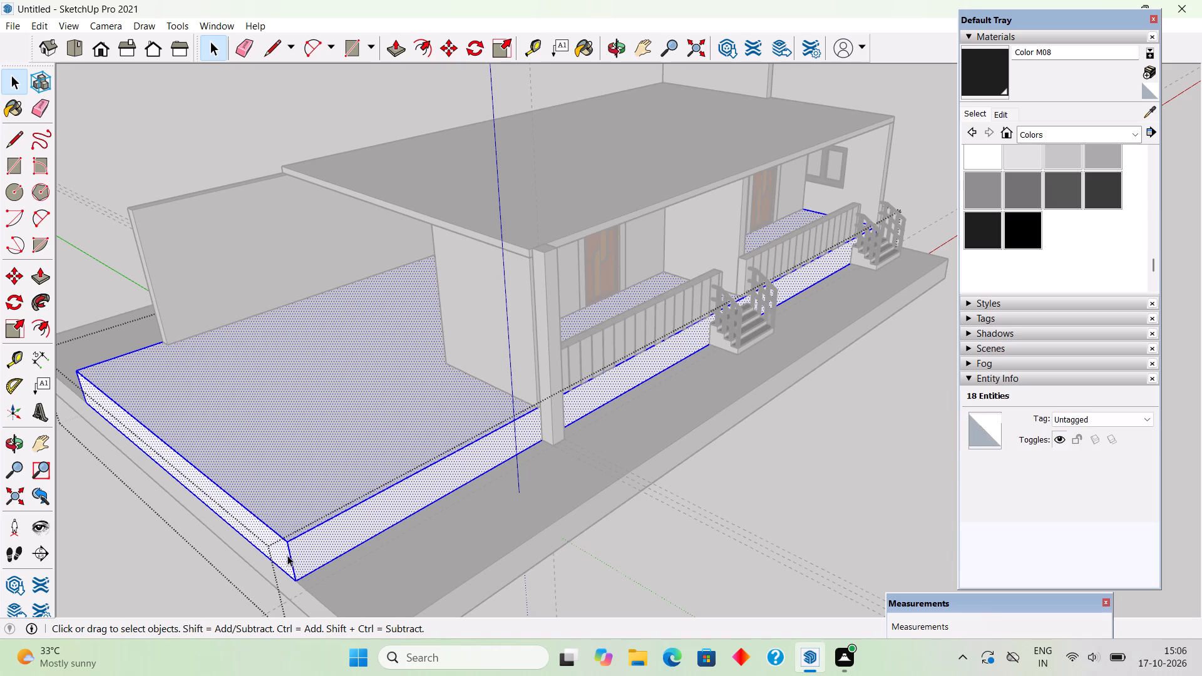
key("p")
left_click(287, 555)
type("1'")
key("Return")
key("space")
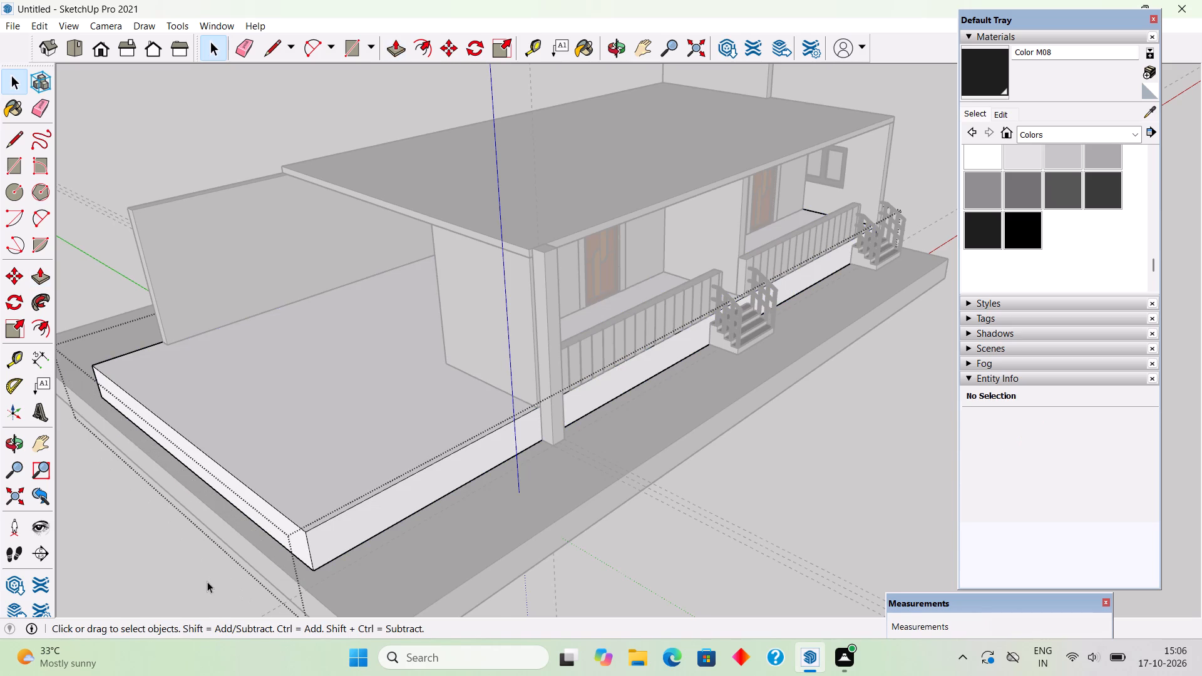
left_click(207, 581)
Place a guide along the upper plinth's front base edge, extending past its free end across the lower plinth.
middle_click(303, 533)
scroll(308, 493, "down", 3)
scroll(321, 424, "down", 2)
scroll(300, 543, "up", 2)
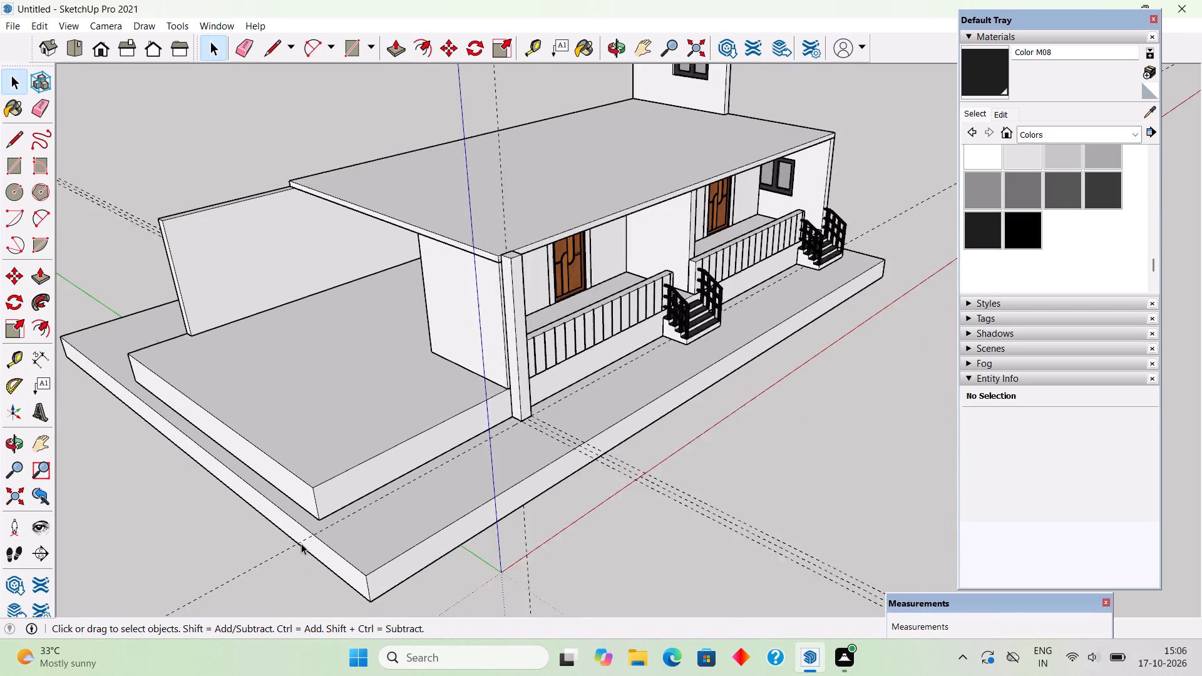
scroll(301, 543, "up", 2)
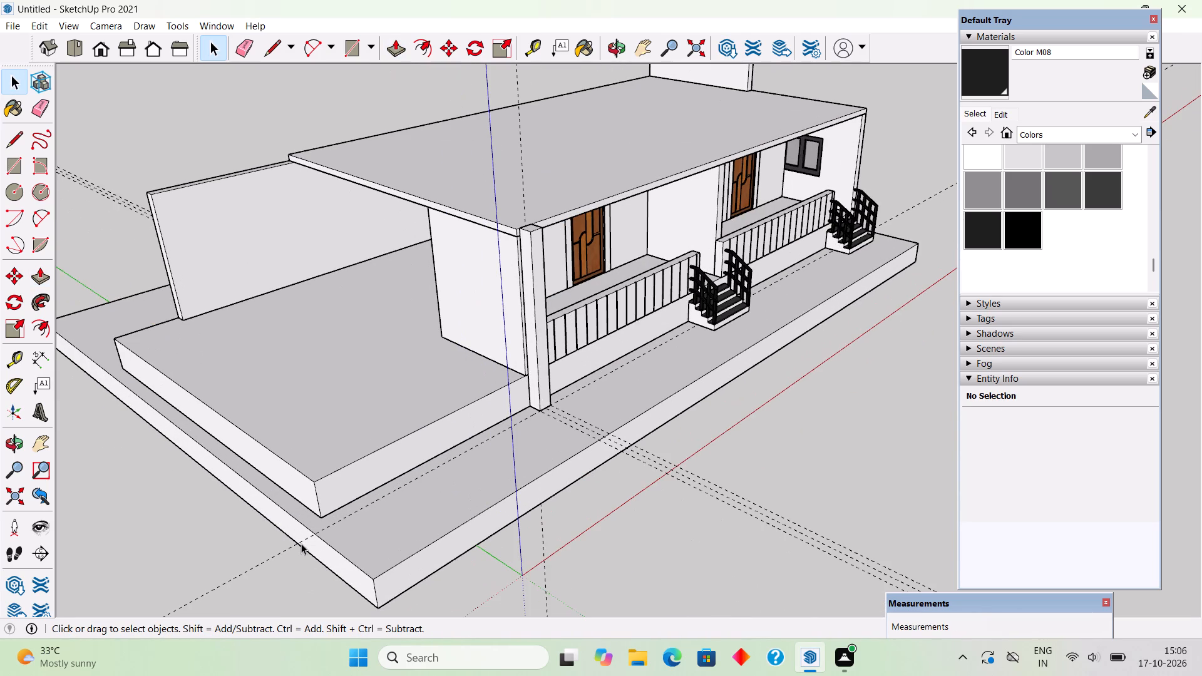
middle_click_drag(321, 522, 384, 503)
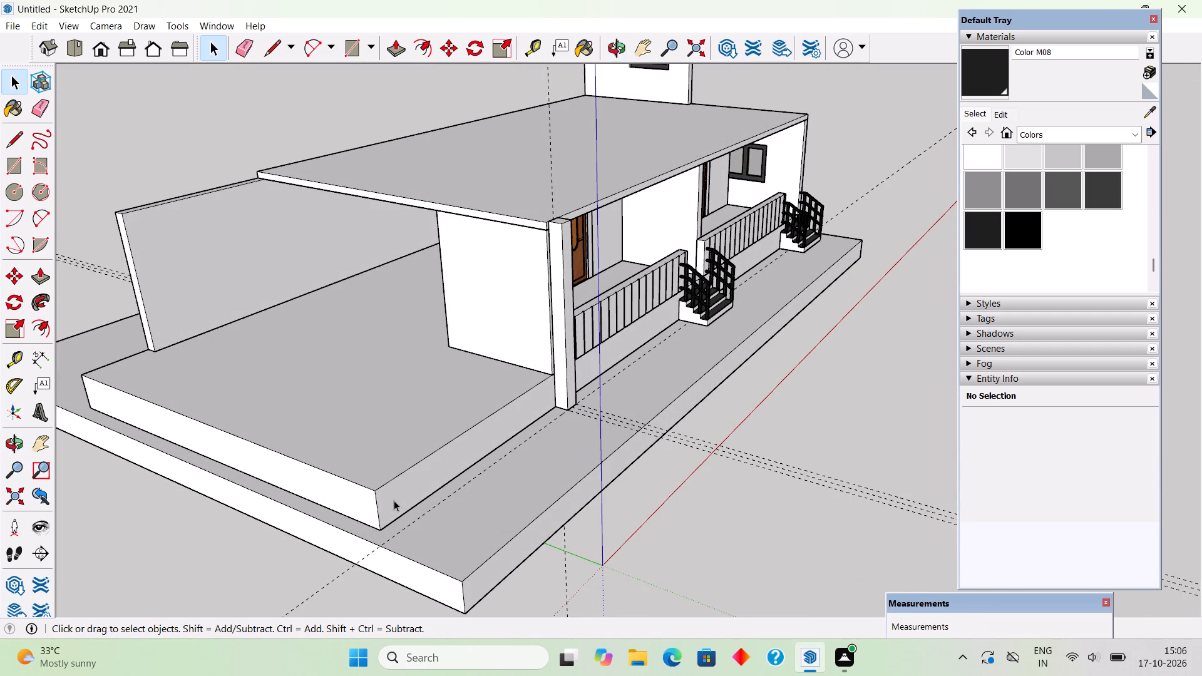
scroll(346, 524, "up", 10)
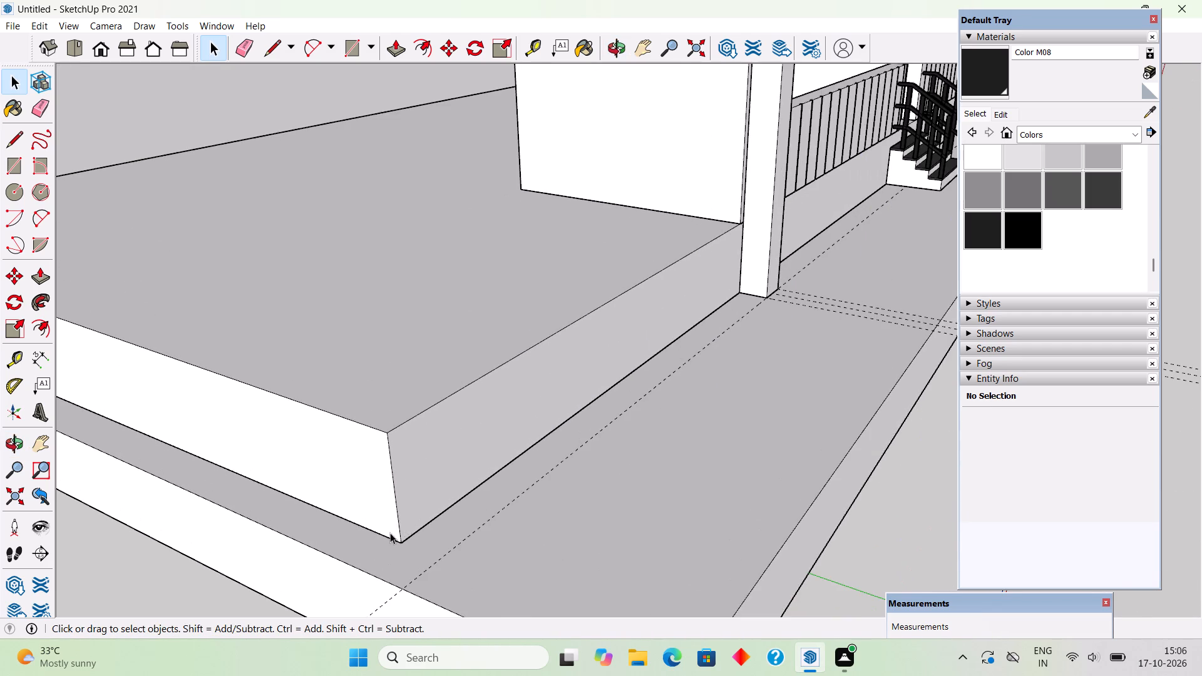
middle_click_drag(396, 536, 473, 536)
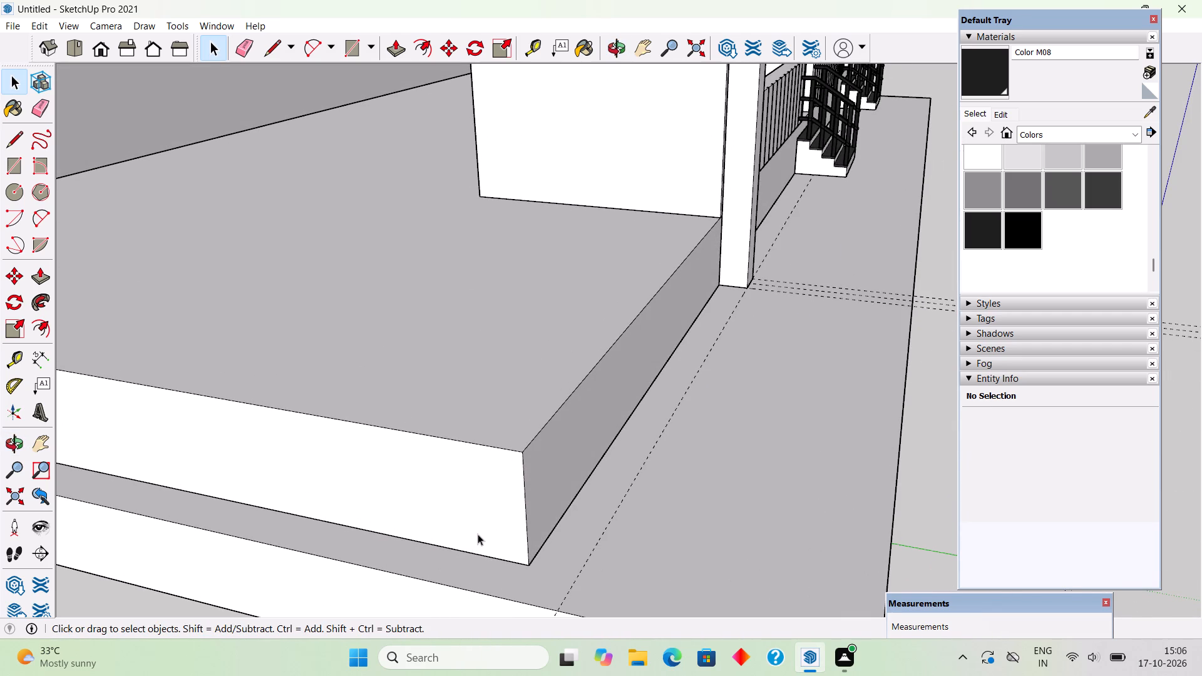
middle_click_drag(510, 541, 525, 545)
key("t")
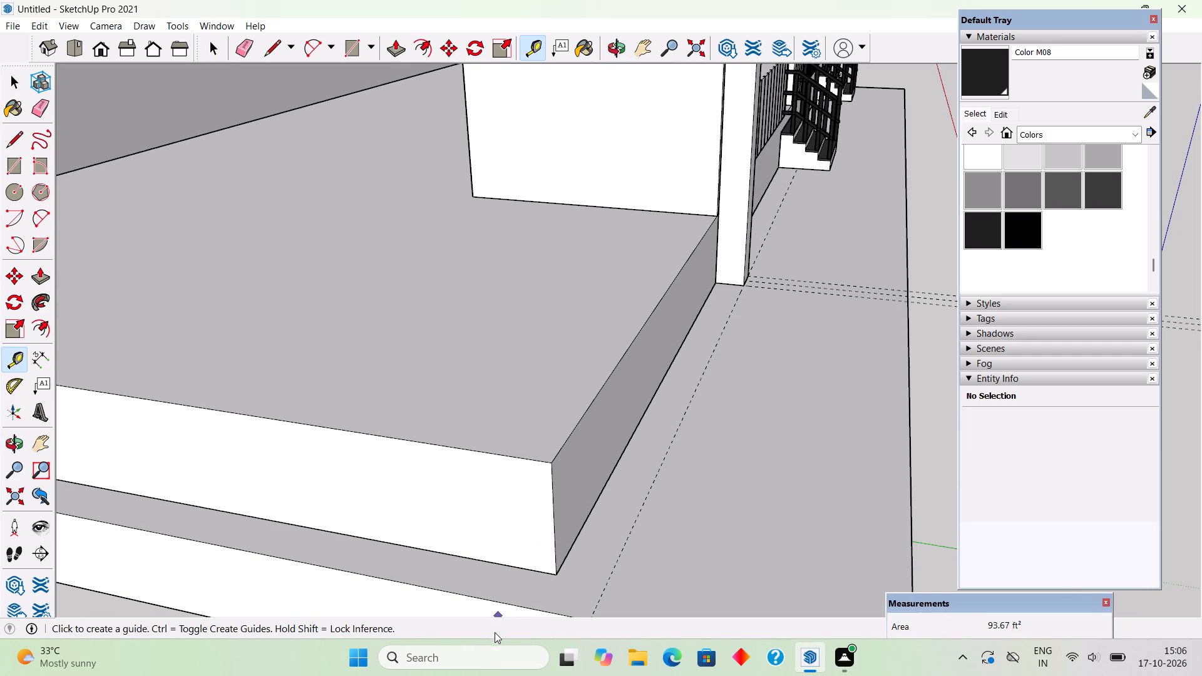
double_click(570, 548)
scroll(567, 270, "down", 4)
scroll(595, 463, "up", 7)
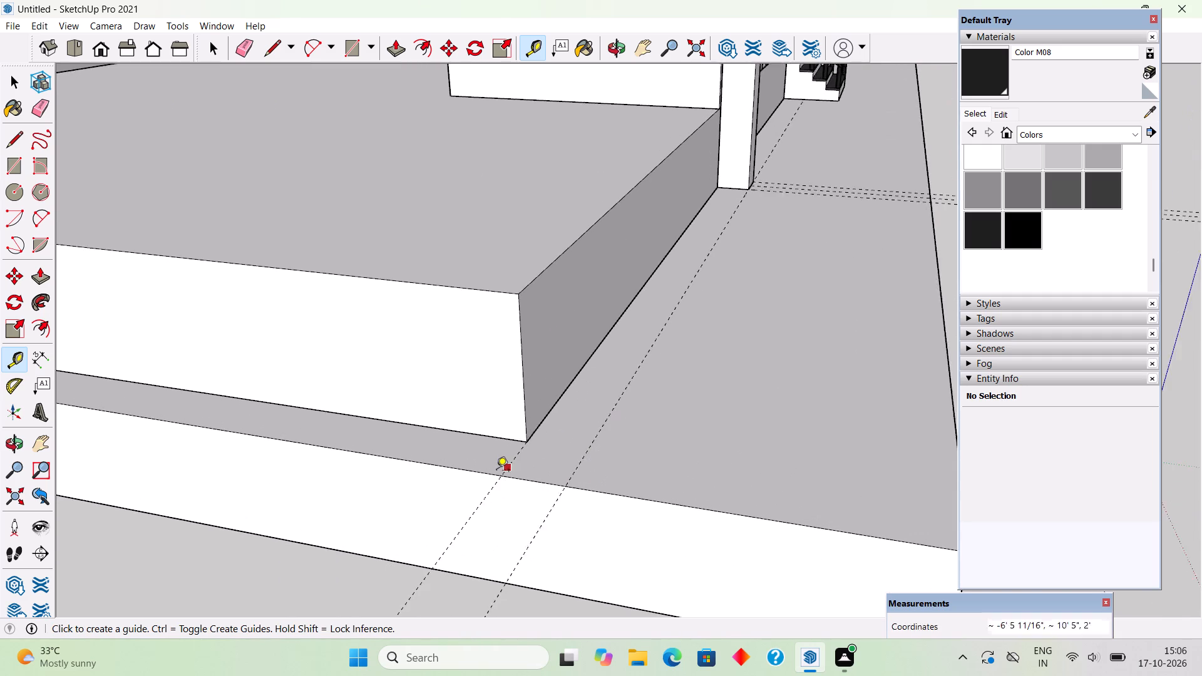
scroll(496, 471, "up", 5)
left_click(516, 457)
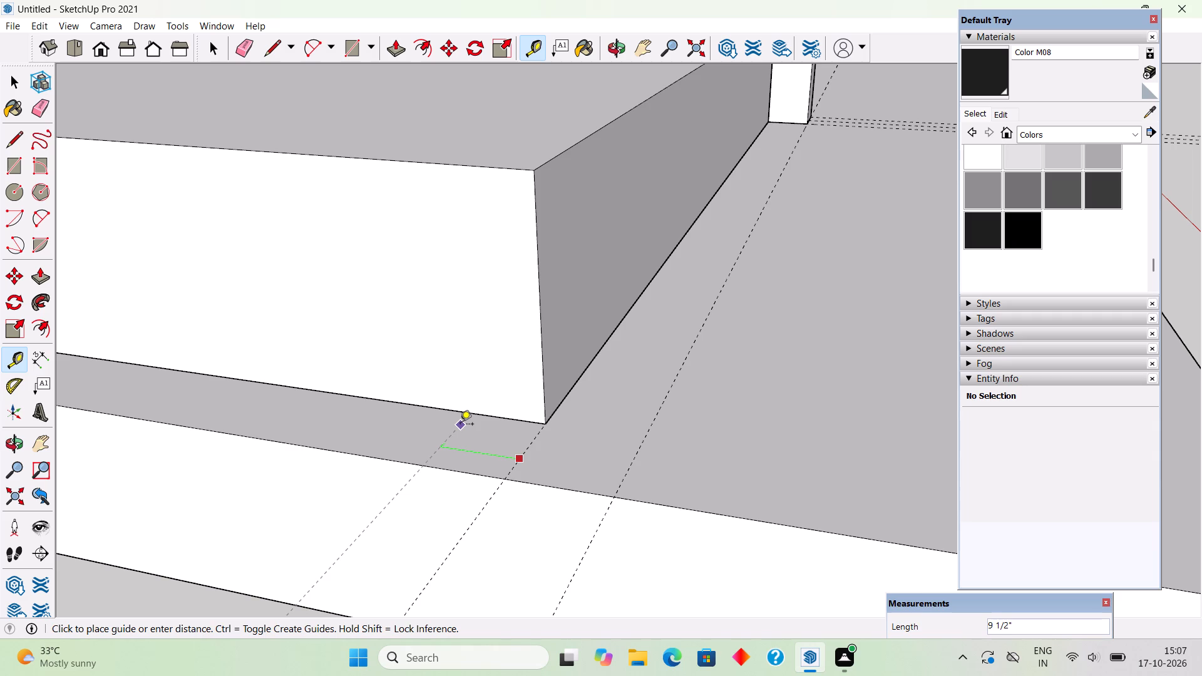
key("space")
Draw a 27' by 1' rectangle on the lower plinth along the base of the upper plinth's free end face.
scroll(460, 425, "down", 5)
scroll(460, 425, "down", 16)
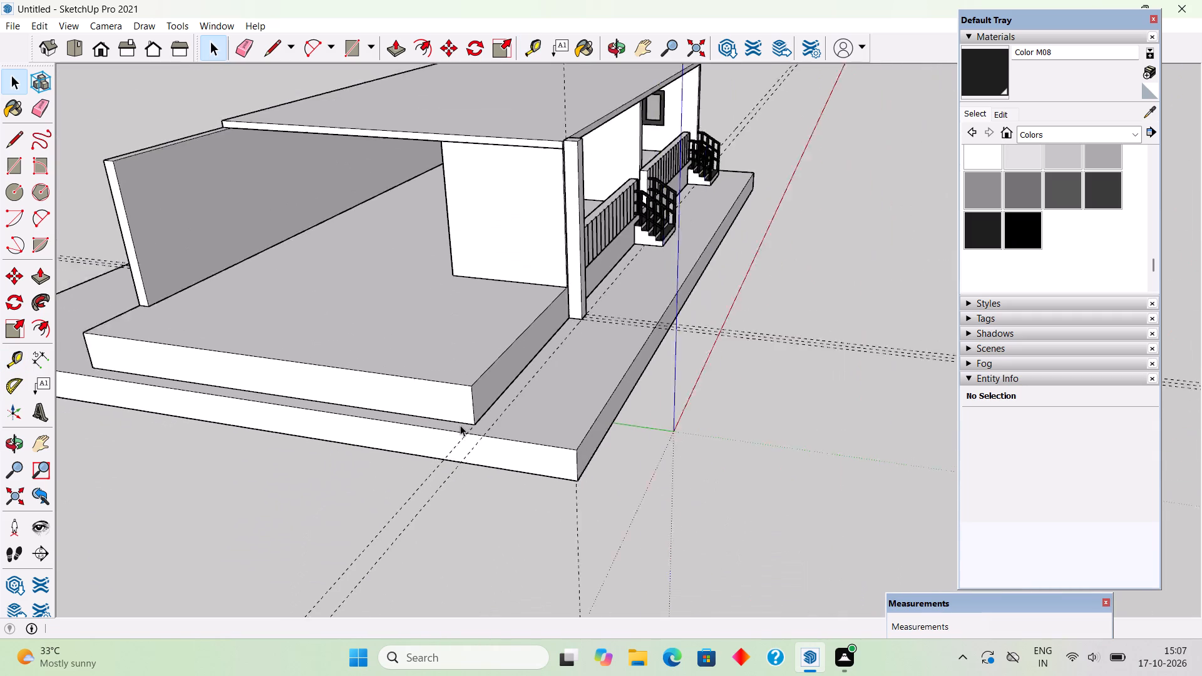
scroll(460, 425, "down", 2)
scroll(180, 409, "down", 3)
middle_click_drag(168, 397, 170, 397)
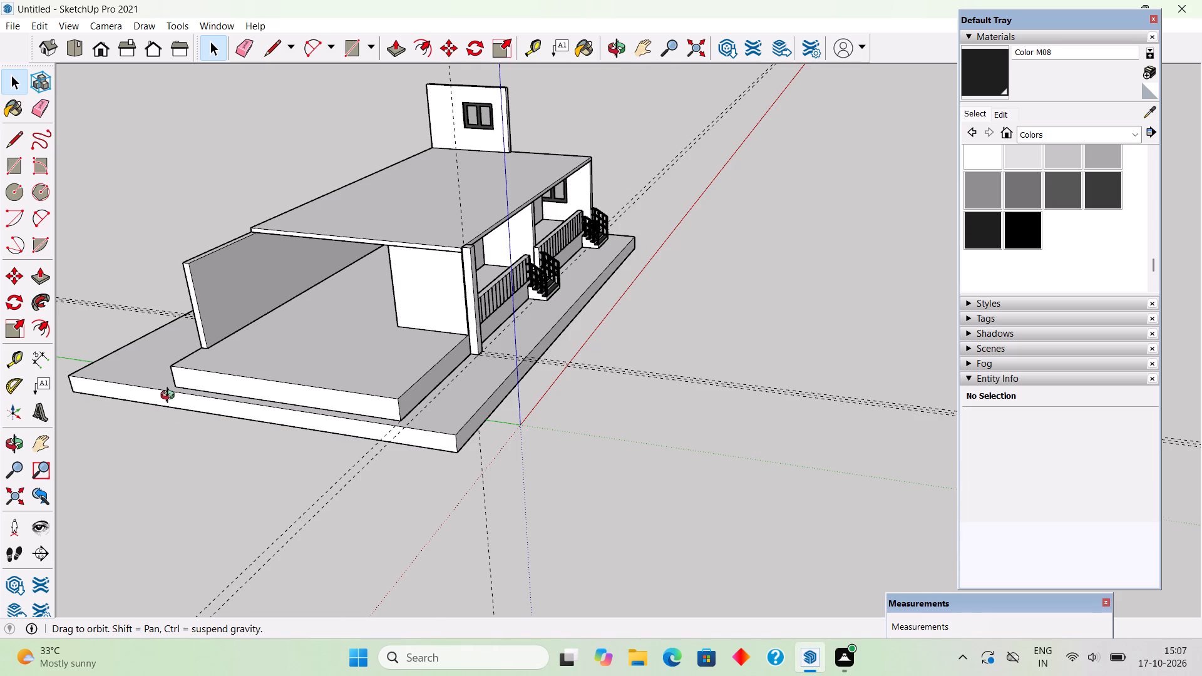
middle_click_drag(170, 397, 215, 301)
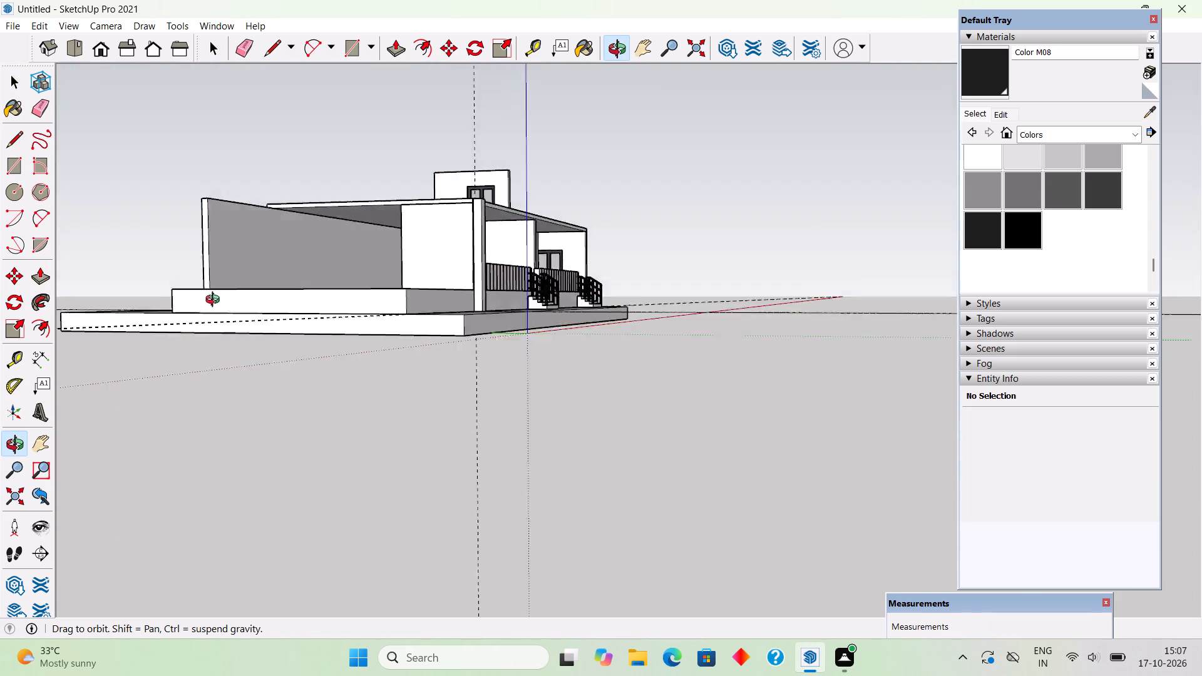
middle_click_drag(215, 301, 454, 404)
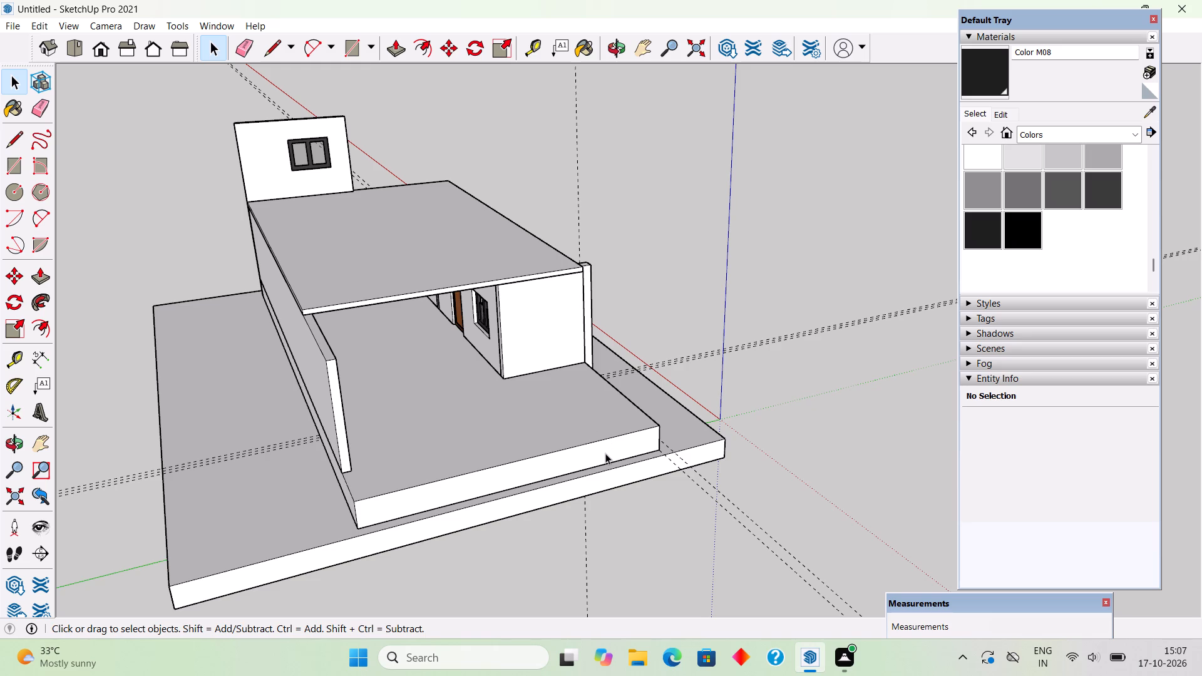
key("r")
scroll(332, 546, "up", 3)
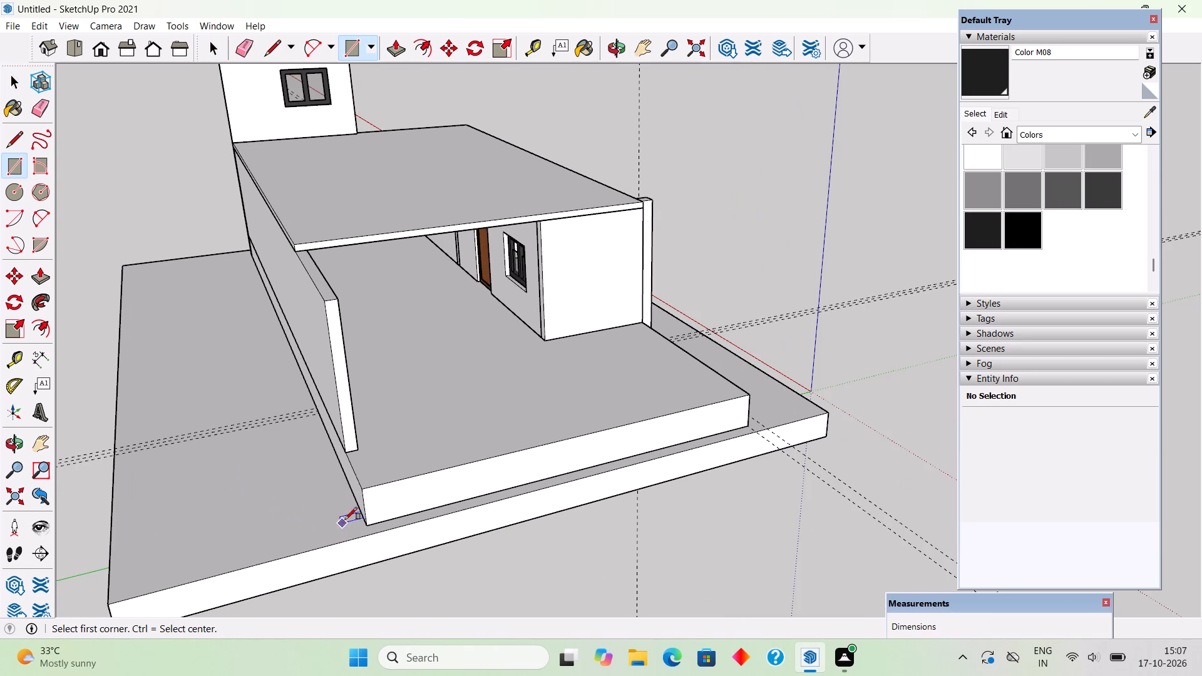
left_click(367, 523)
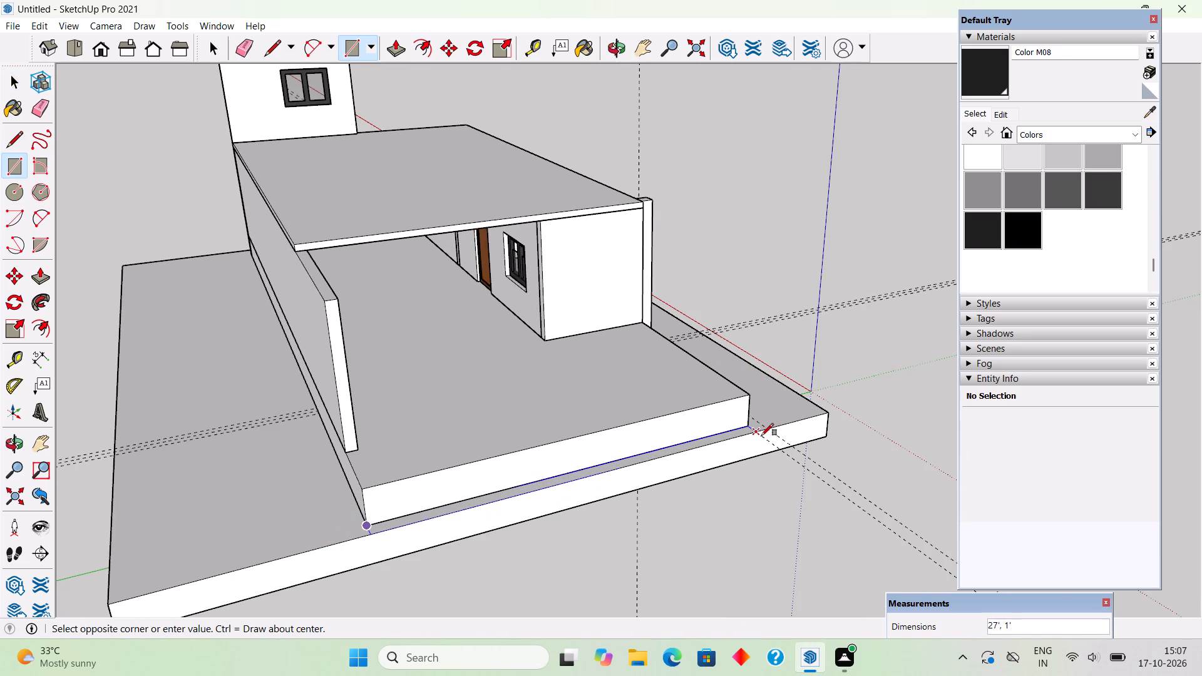
left_click(761, 436)
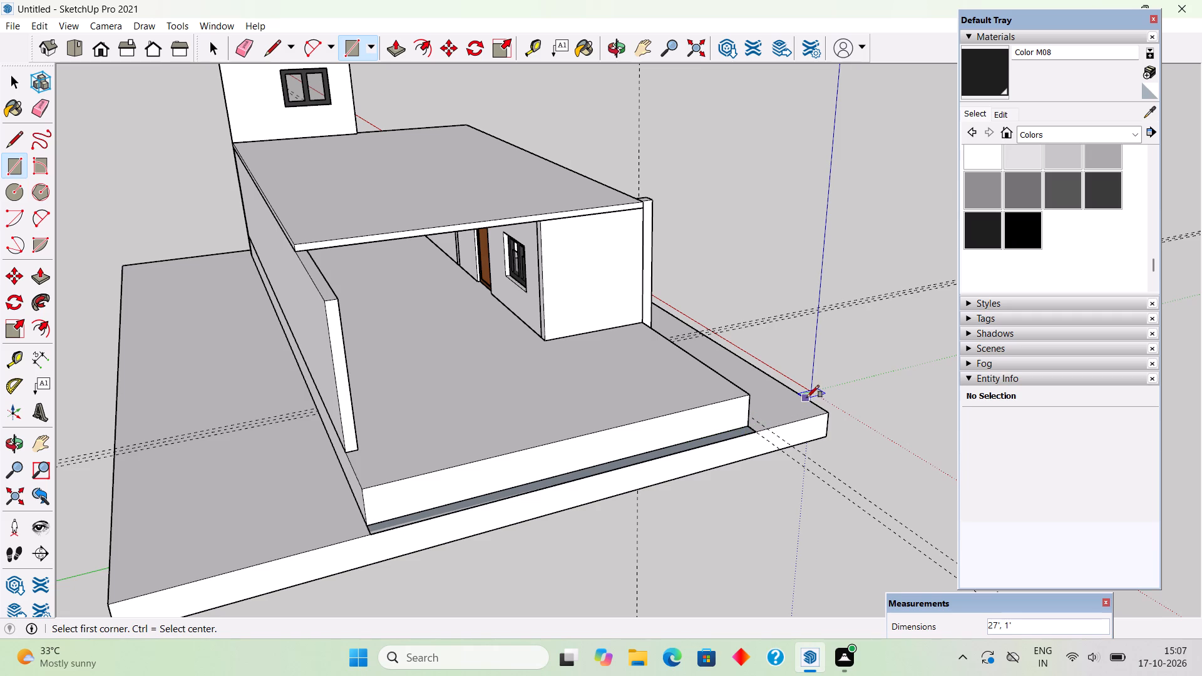
Extrude the rectangle 2' 6" up to the upper plinth's top, then raise it another 10' as an end wall.
key("p")
left_click(689, 443)
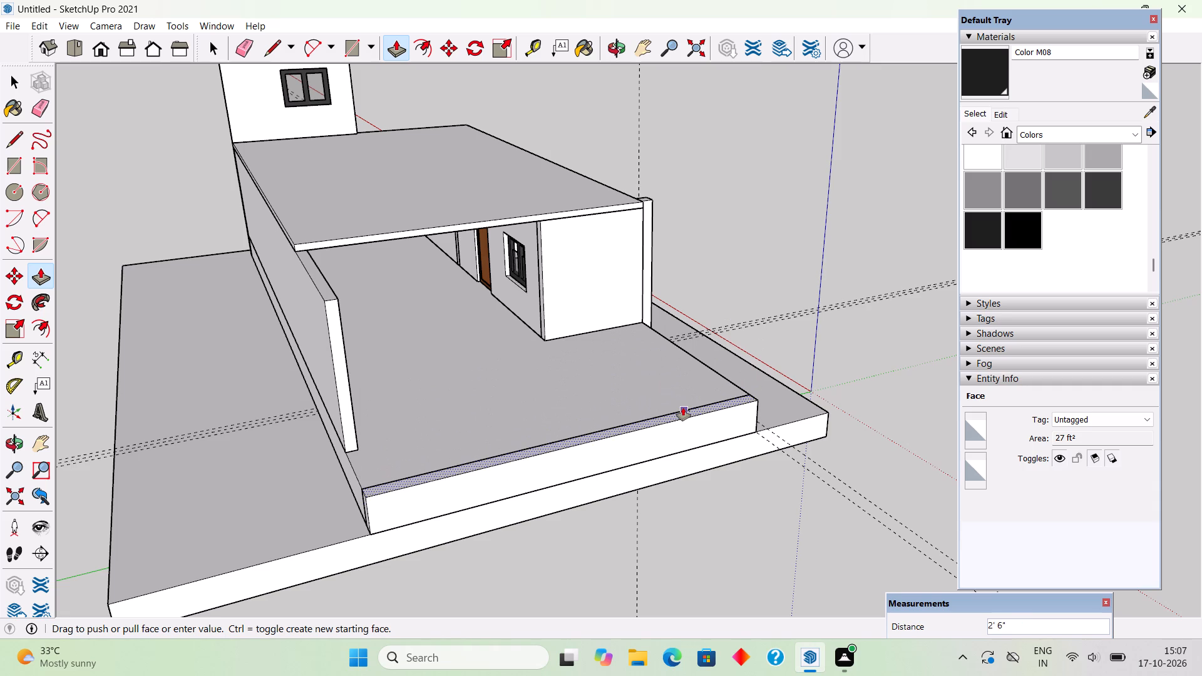
left_click(683, 407)
left_click(683, 407)
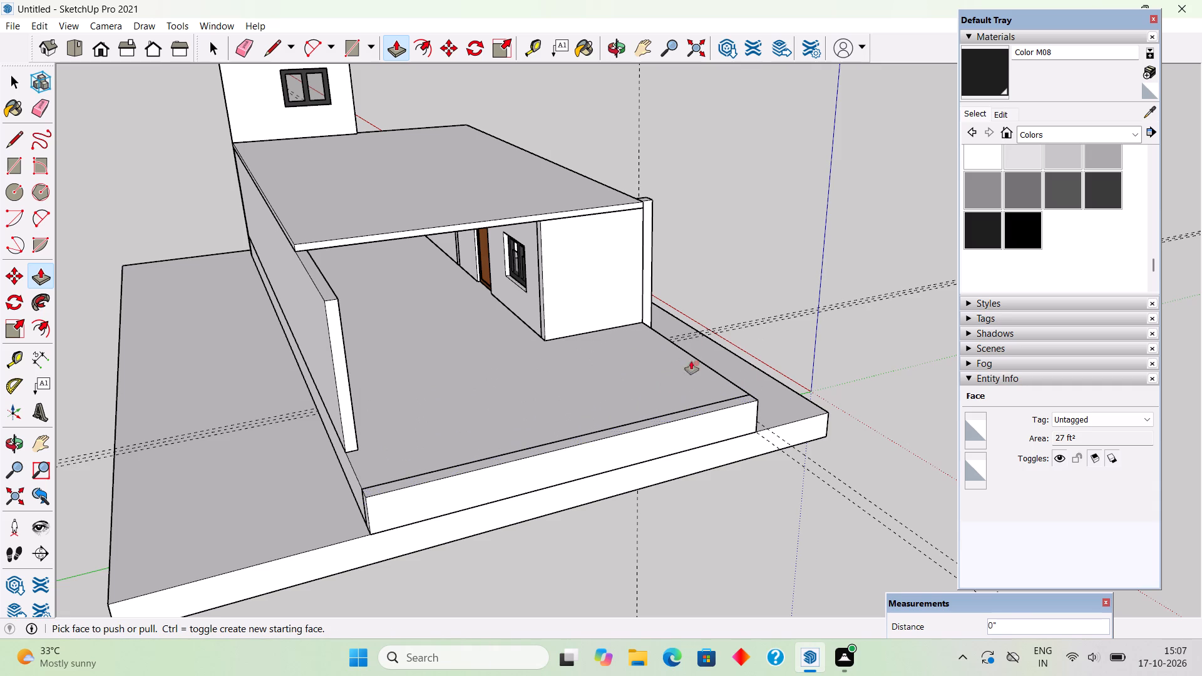
left_click(675, 413)
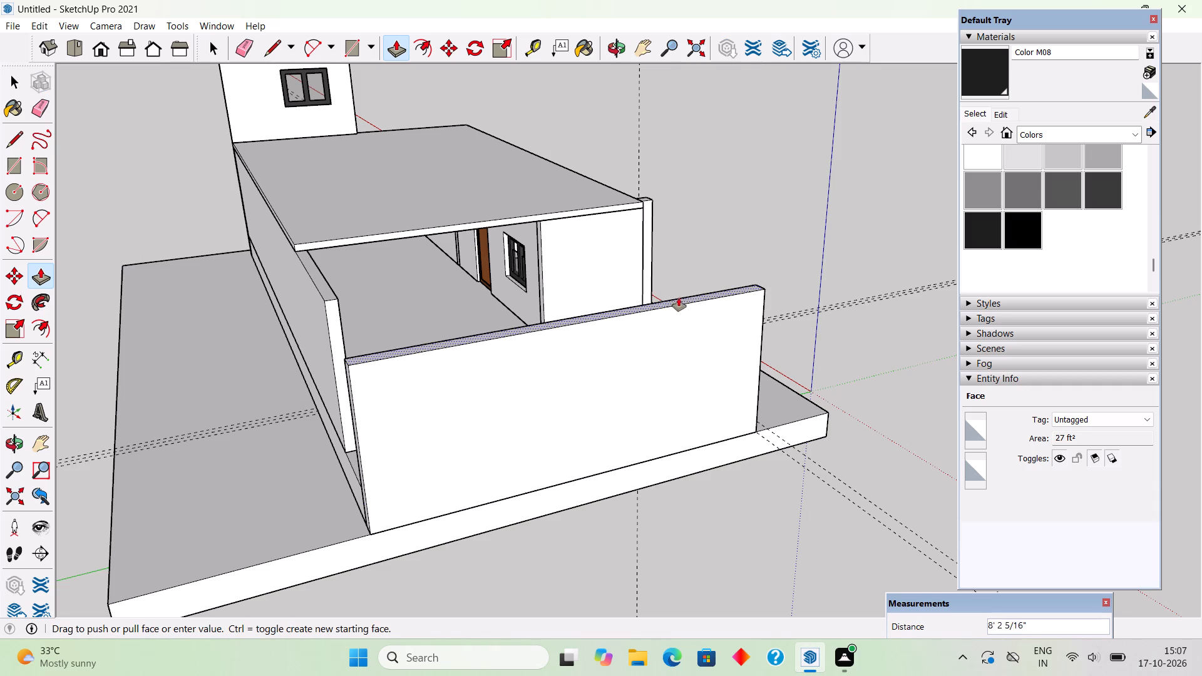
type("10'")
key("Return")
key("space")
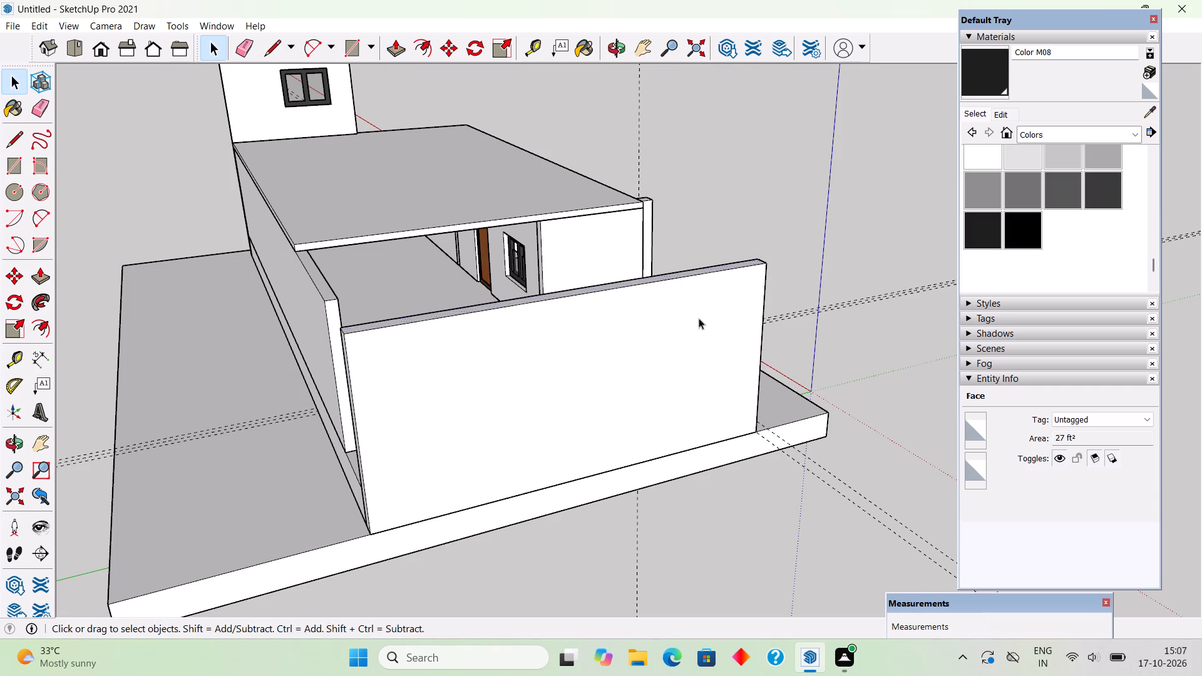
Make the whole new end wall a group.
triple_click(710, 338)
right_click(710, 338)
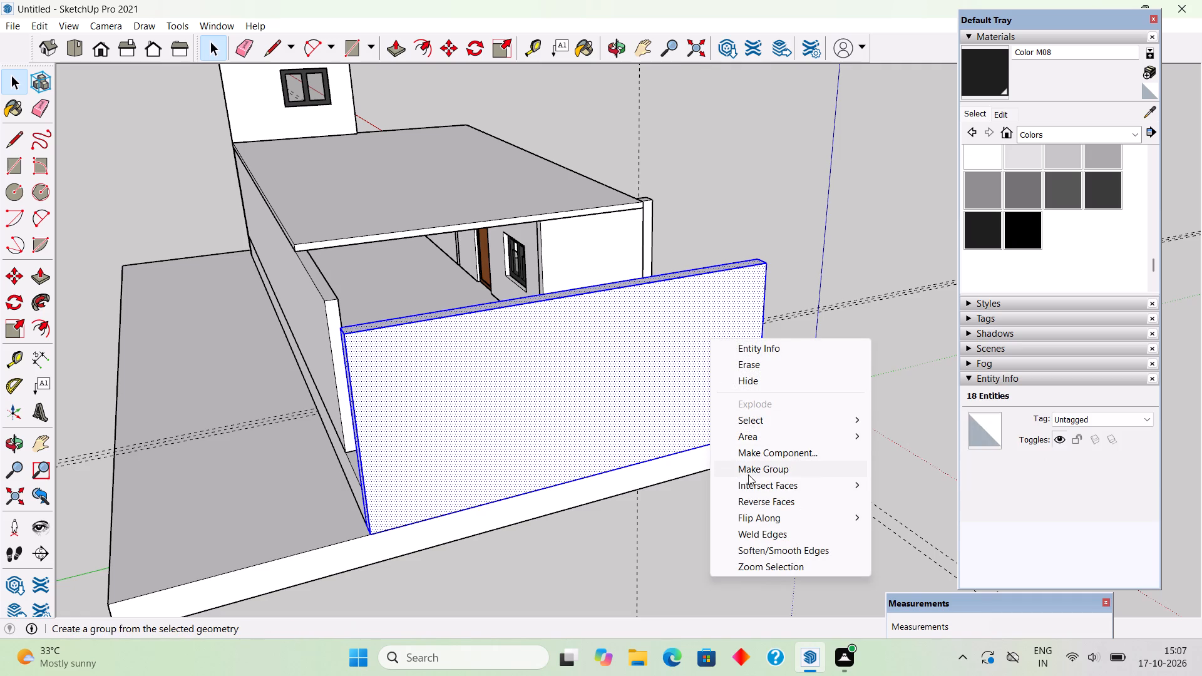
left_click(748, 474)
left_click(824, 346)
Open the roof slab group, extend its open end face to the new end wall's outer face, and leave the groups.
middle_click_drag(695, 368, 131, 329)
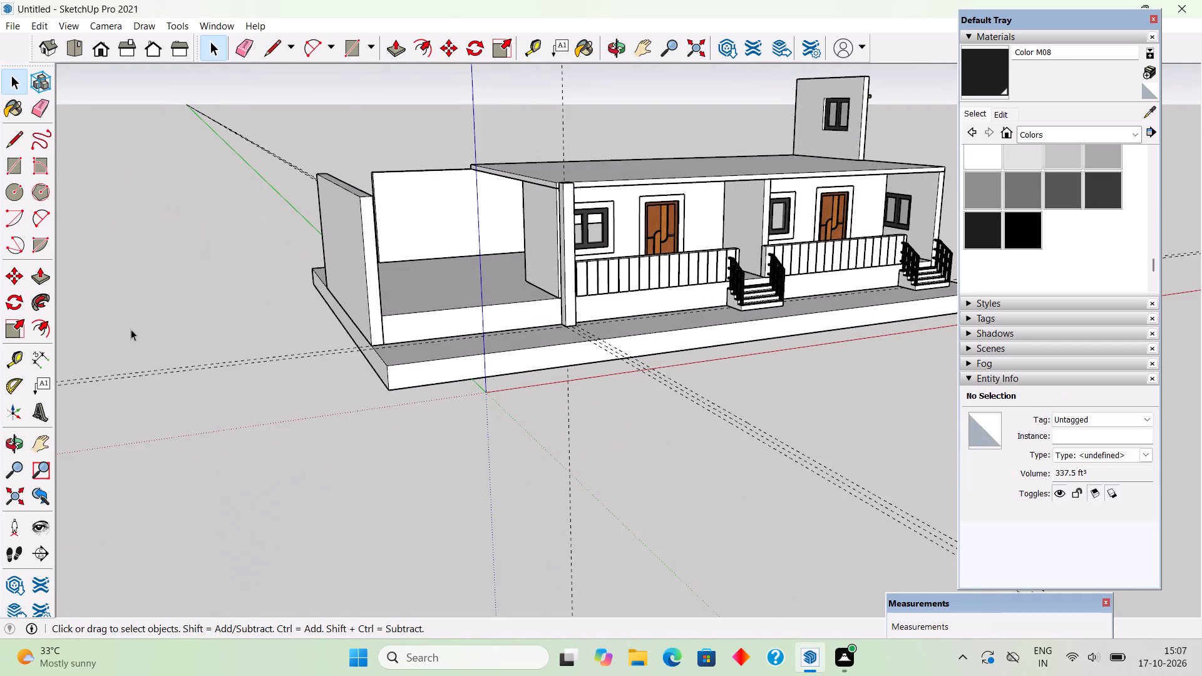
middle_click_drag(418, 299, 300, 314)
scroll(302, 313, "up", 1)
scroll(491, 236, "up", 3)
middle_click_drag(506, 277, 521, 310)
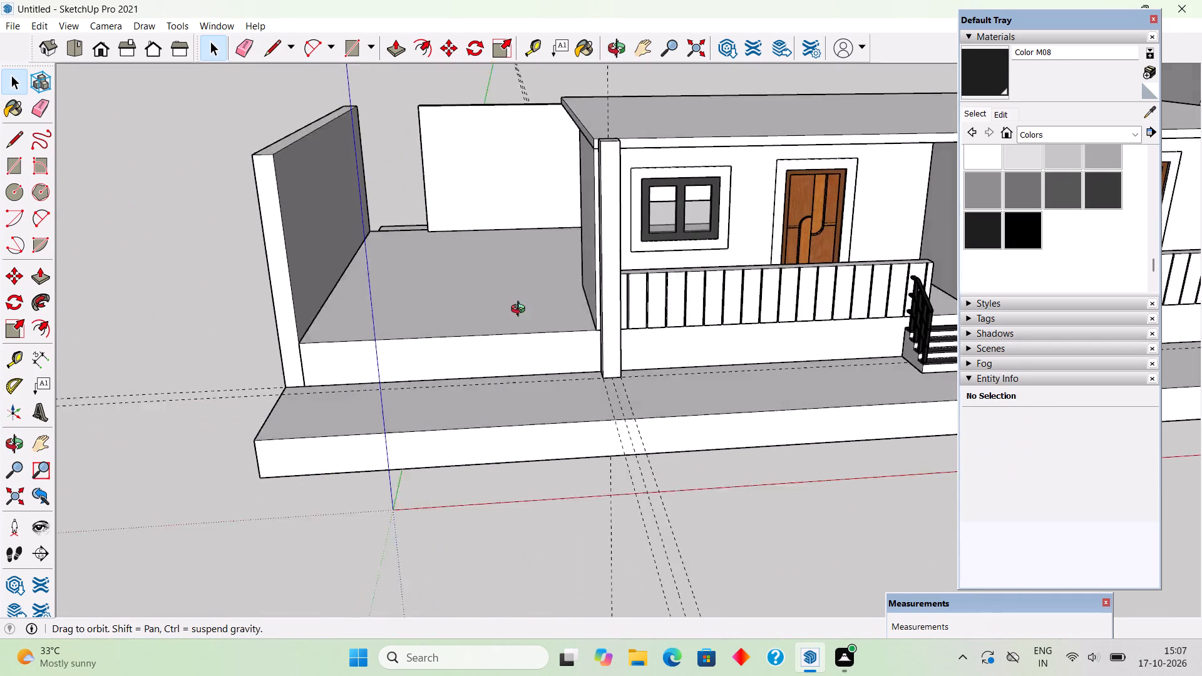
middle_click_drag(521, 310, 670, 412)
scroll(603, 220, "up", 2)
scroll(527, 239, "down", 4)
scroll(413, 342, "down", 3)
middle_click_drag(170, 381, 401, 384)
scroll(473, 248, "up", 4)
triple_click(476, 239)
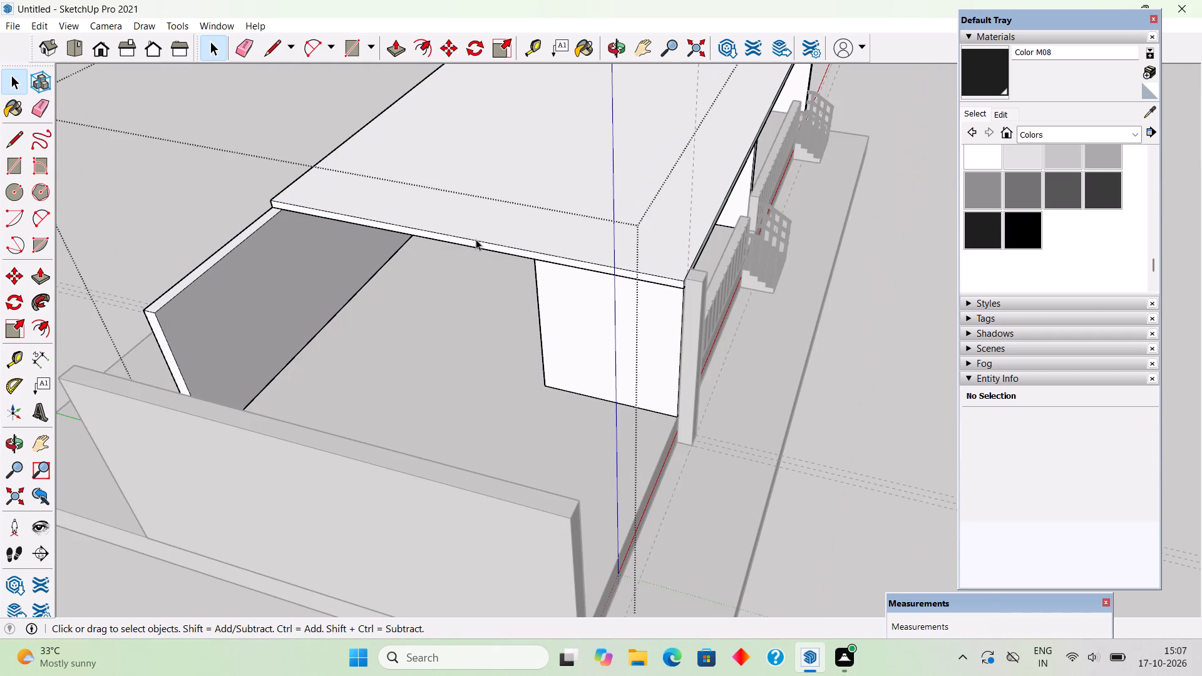
double_click(480, 246)
left_click(480, 246)
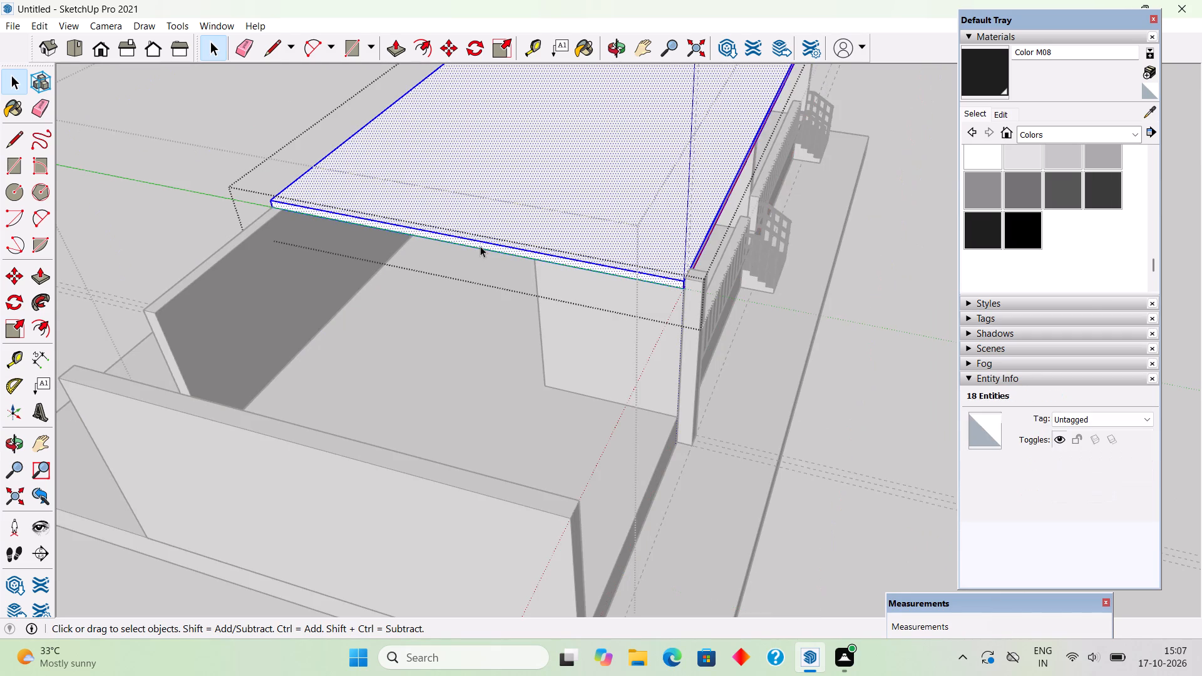
key("p")
left_click(491, 243)
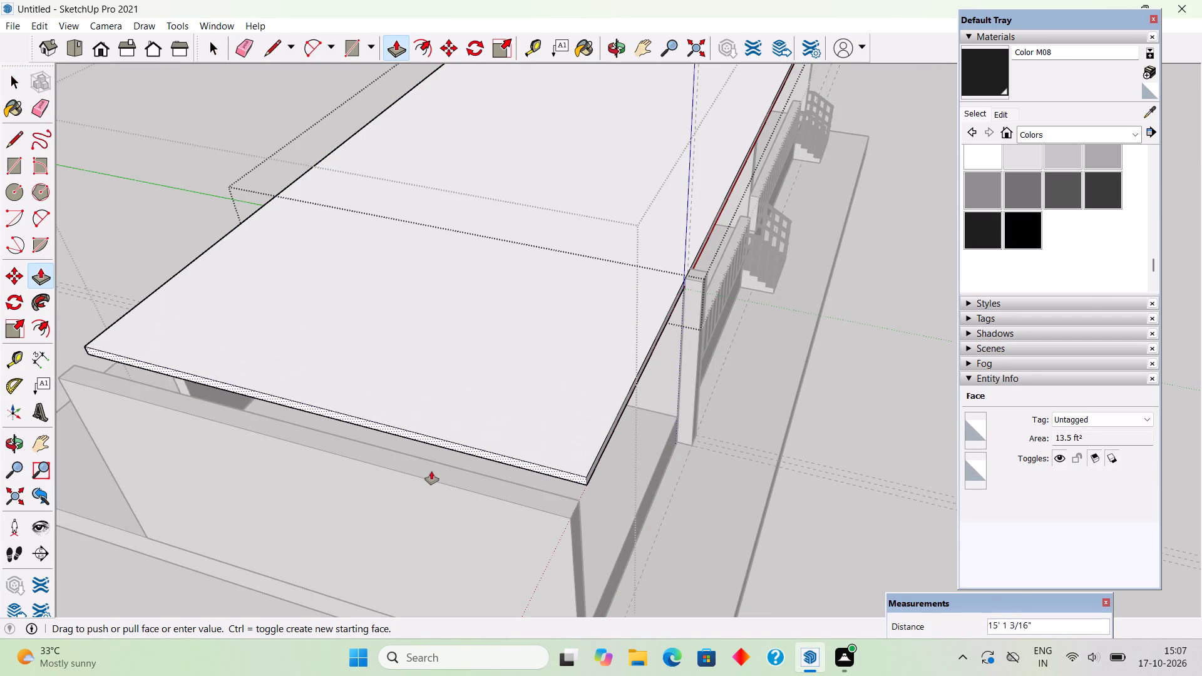
left_click(431, 485)
key("space")
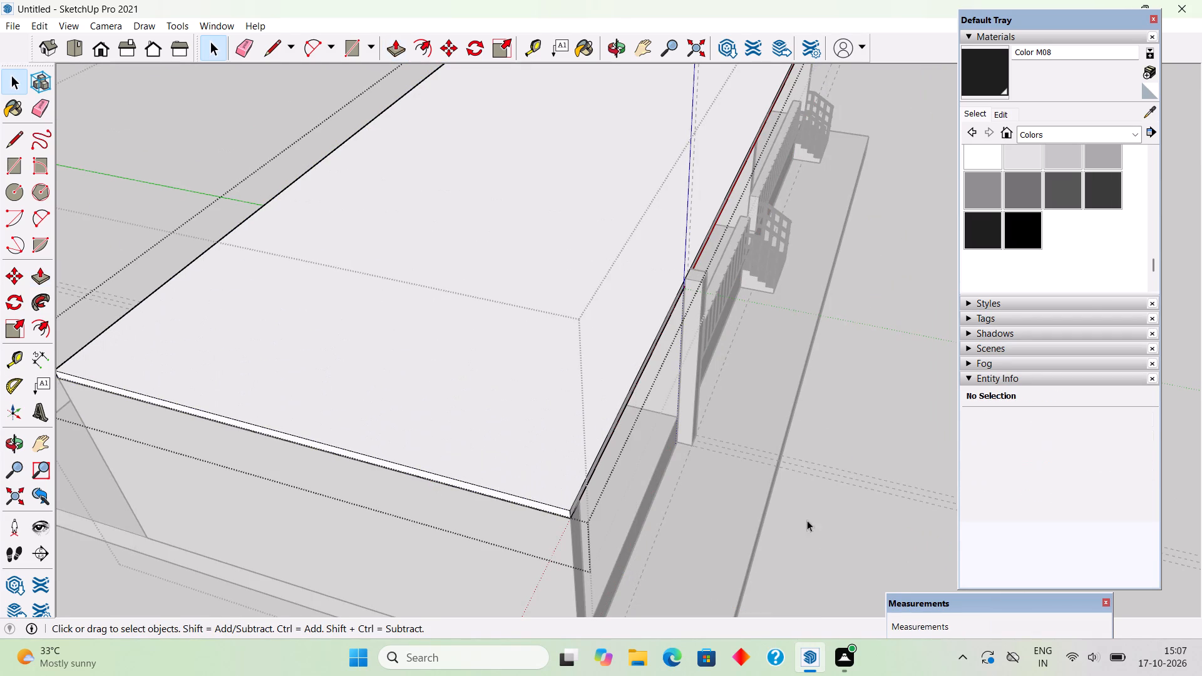
left_click(821, 518)
middle_click_drag(646, 396, 558, 323)
scroll(558, 323, "down", 8)
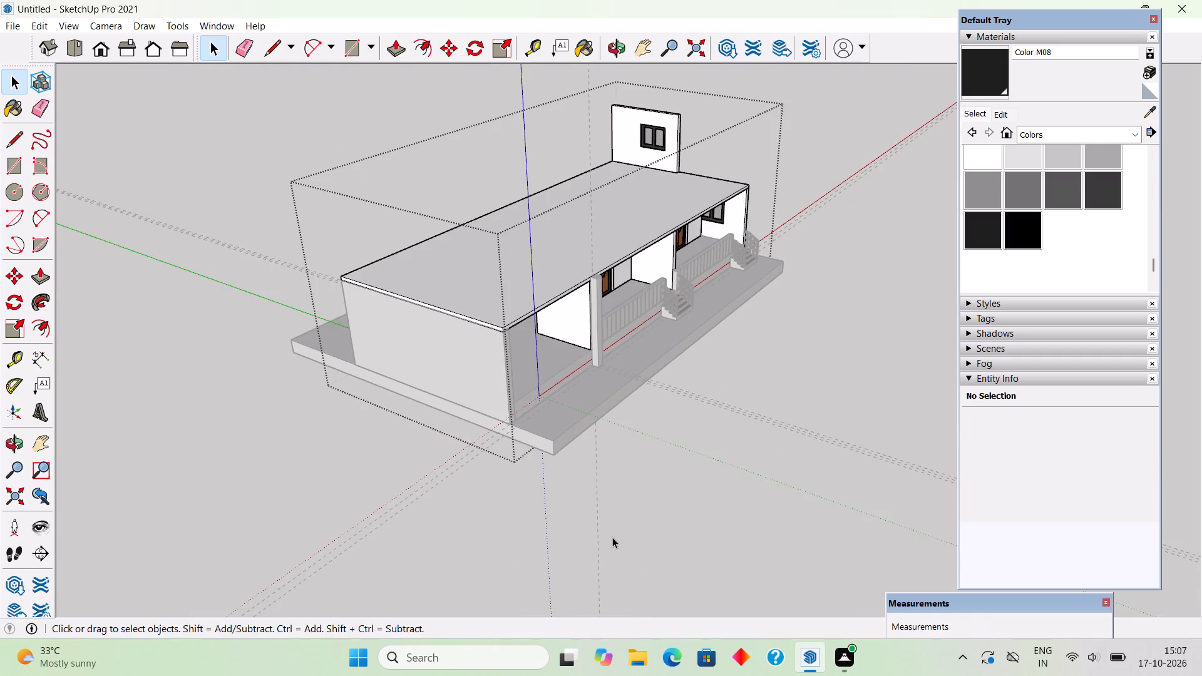
middle_click_drag(608, 535, 523, 428)
left_click(428, 456)
Examine the house's front, side and extended roof from several angles.
middle_click_drag(448, 411, 217, 423)
scroll(220, 418, "down", 1)
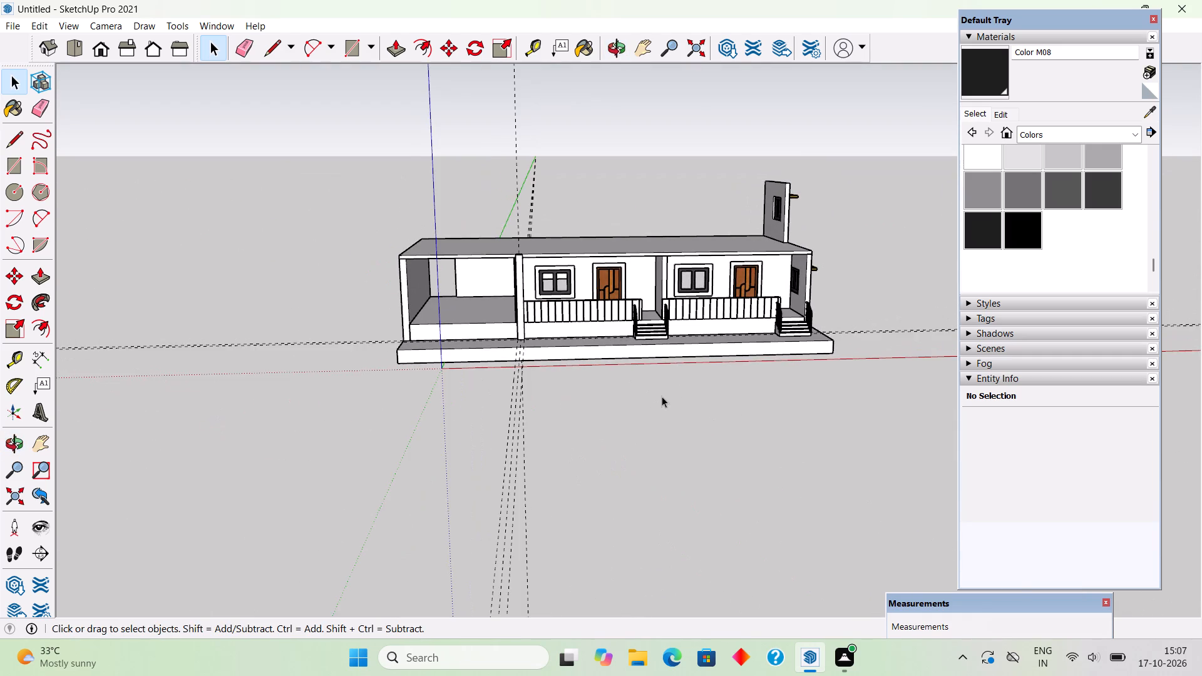
scroll(663, 396, "up", 2)
scroll(667, 458, "up", 1)
middle_click_drag(661, 437, 334, 420)
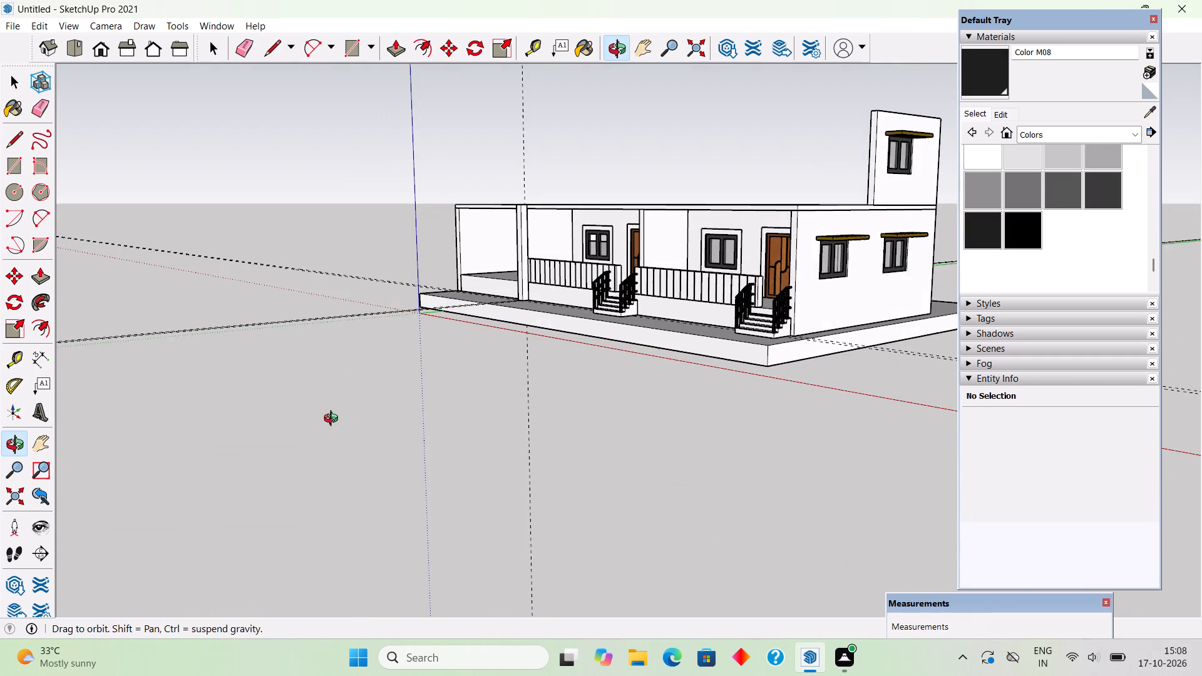
middle_click_drag(334, 420, 428, 411)
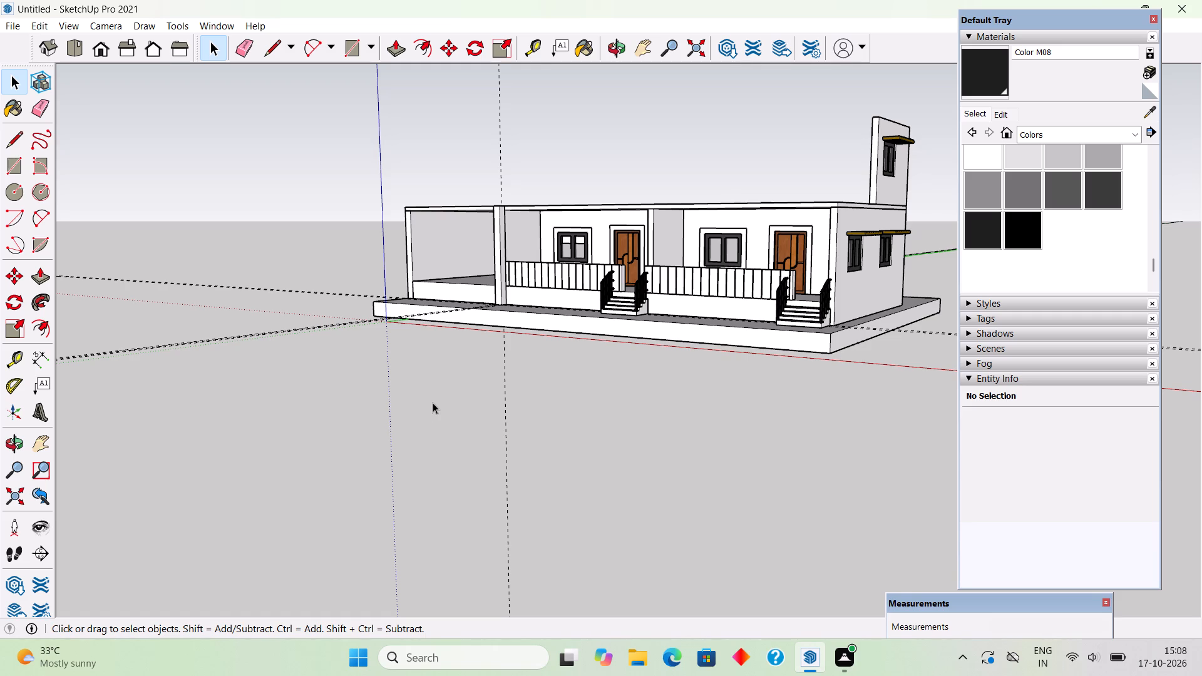
scroll(467, 340, "down", 3)
middle_click_drag(531, 371, 839, 454)
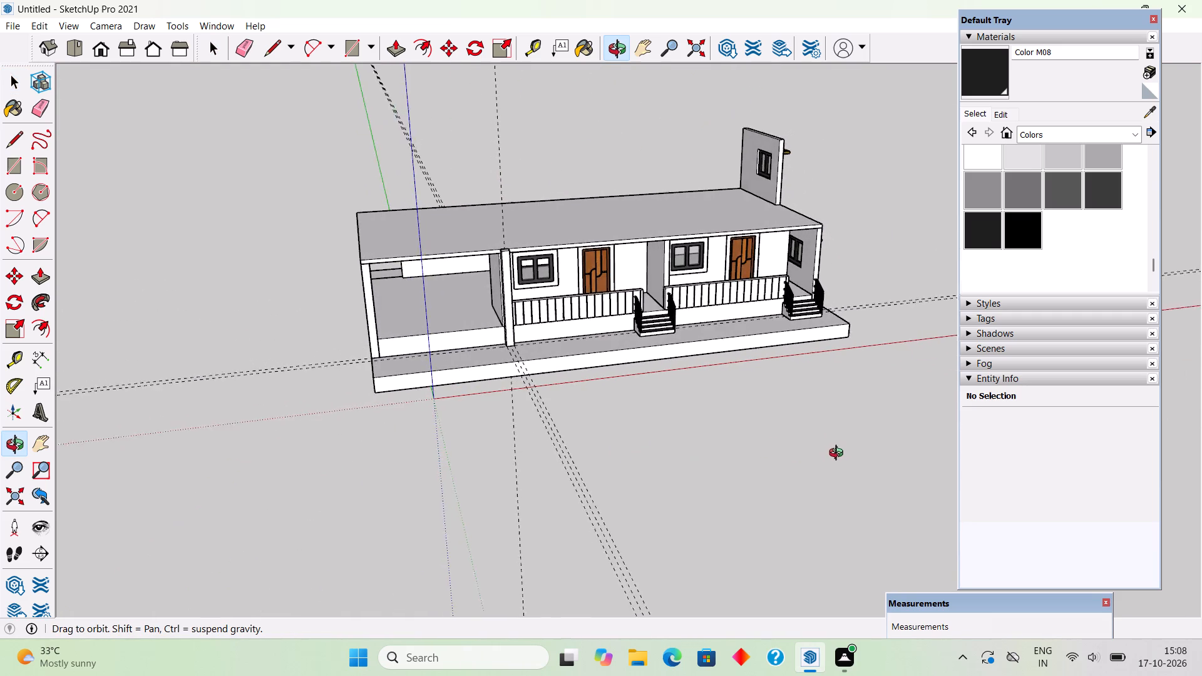
middle_click_drag(839, 454, 859, 451)
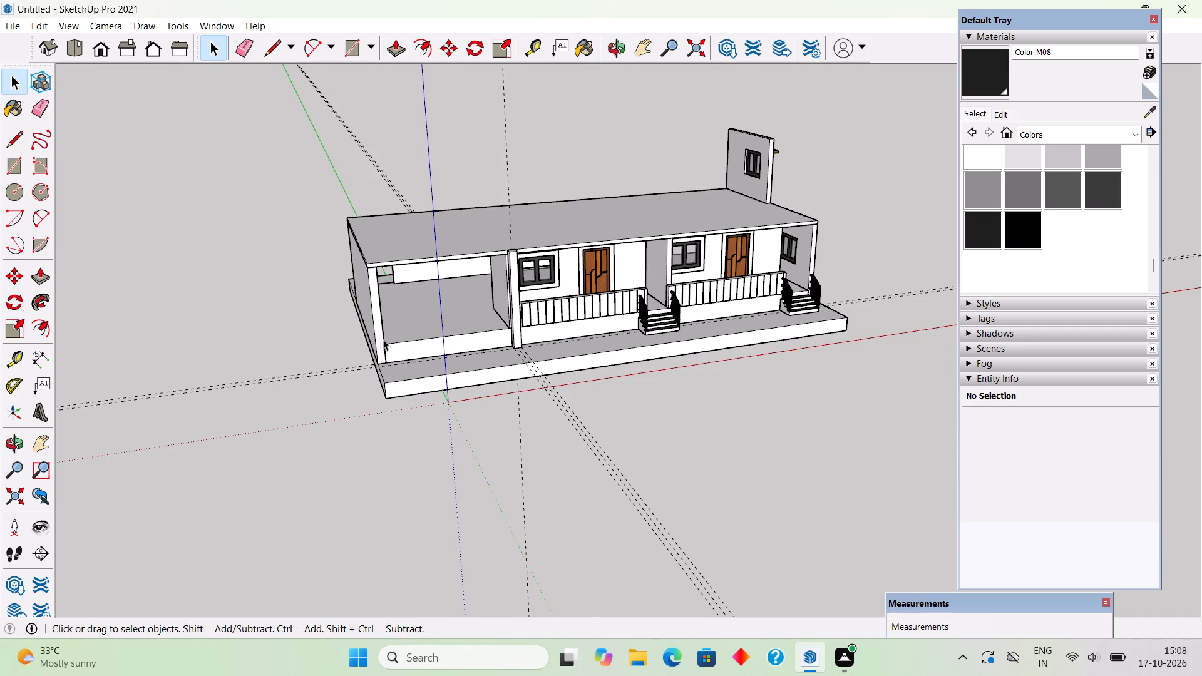
Delete the end wall group standing at the open end of the house.
scroll(383, 339, "up", 3)
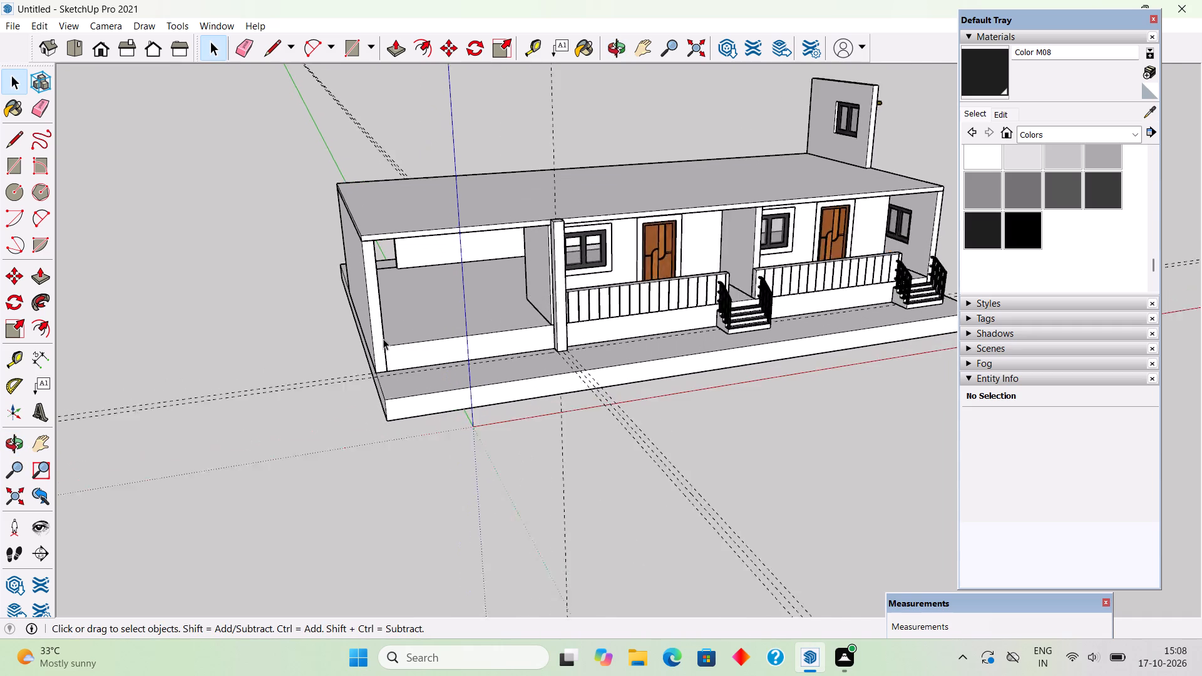
scroll(383, 339, "up", 7)
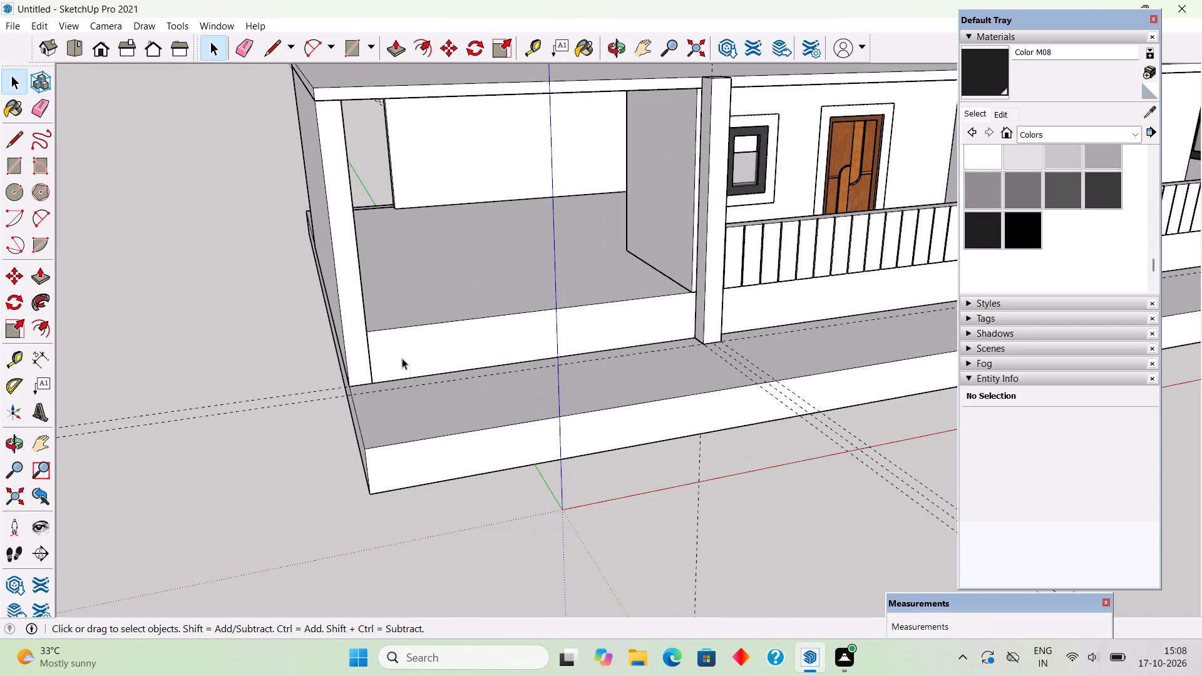
middle_click_drag(380, 349, 463, 427)
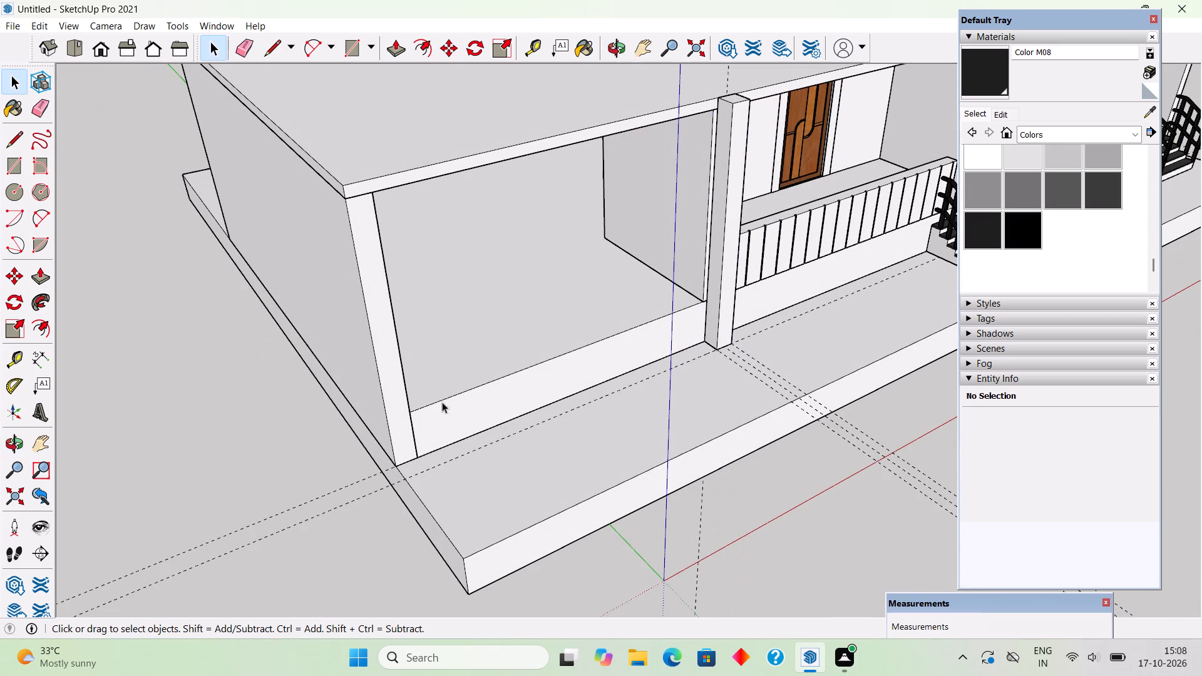
left_click(377, 351)
right_click(377, 351)
left_click(377, 351)
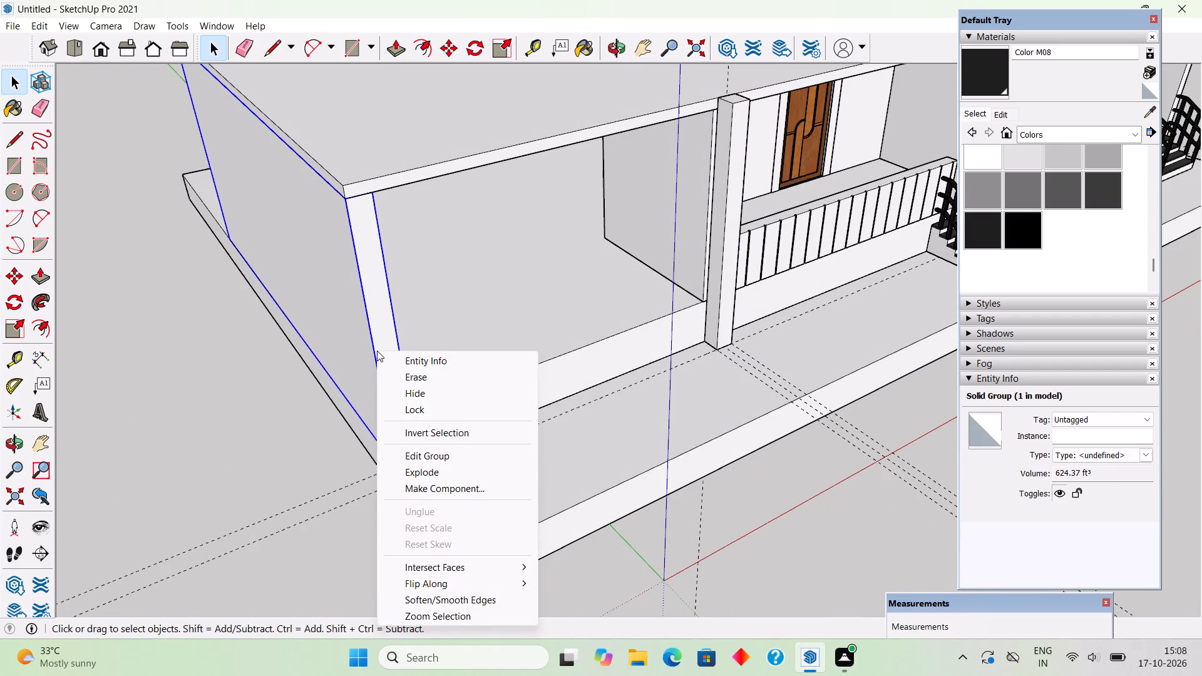
left_click(334, 308)
key("Delete")
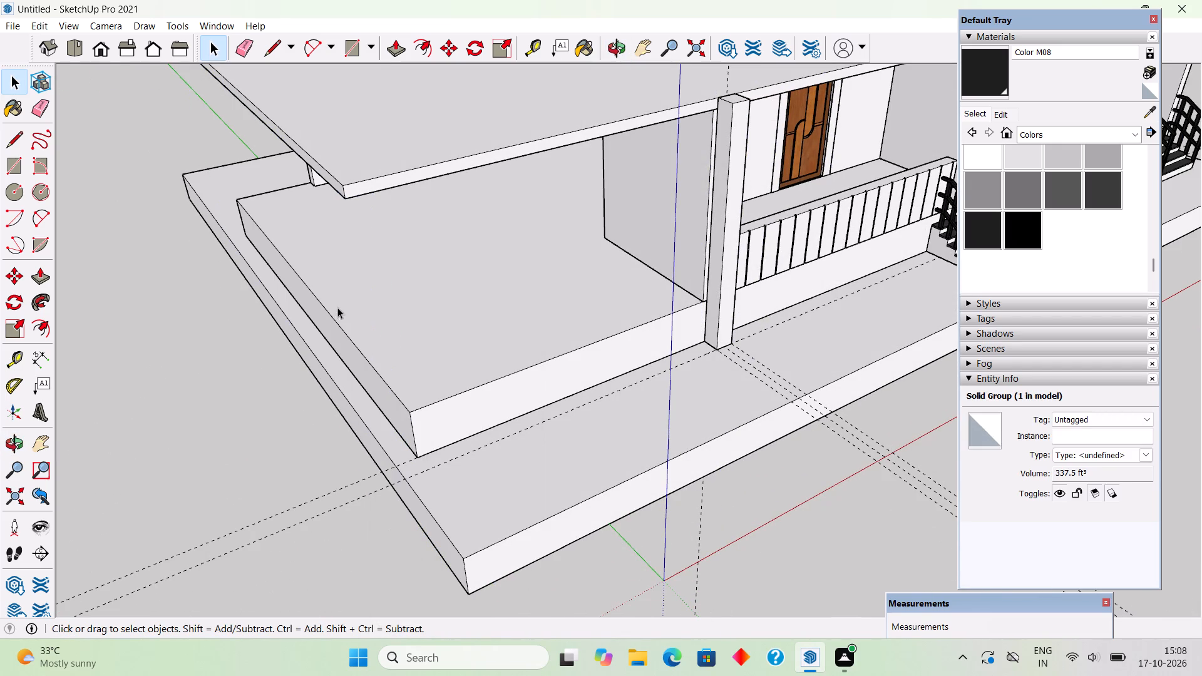
Place a guide 9" inside the upper plinth's end edge and draw a 9" by 27' rectangle between the guide and that edge.
middle_click_drag(535, 305, 773, 319)
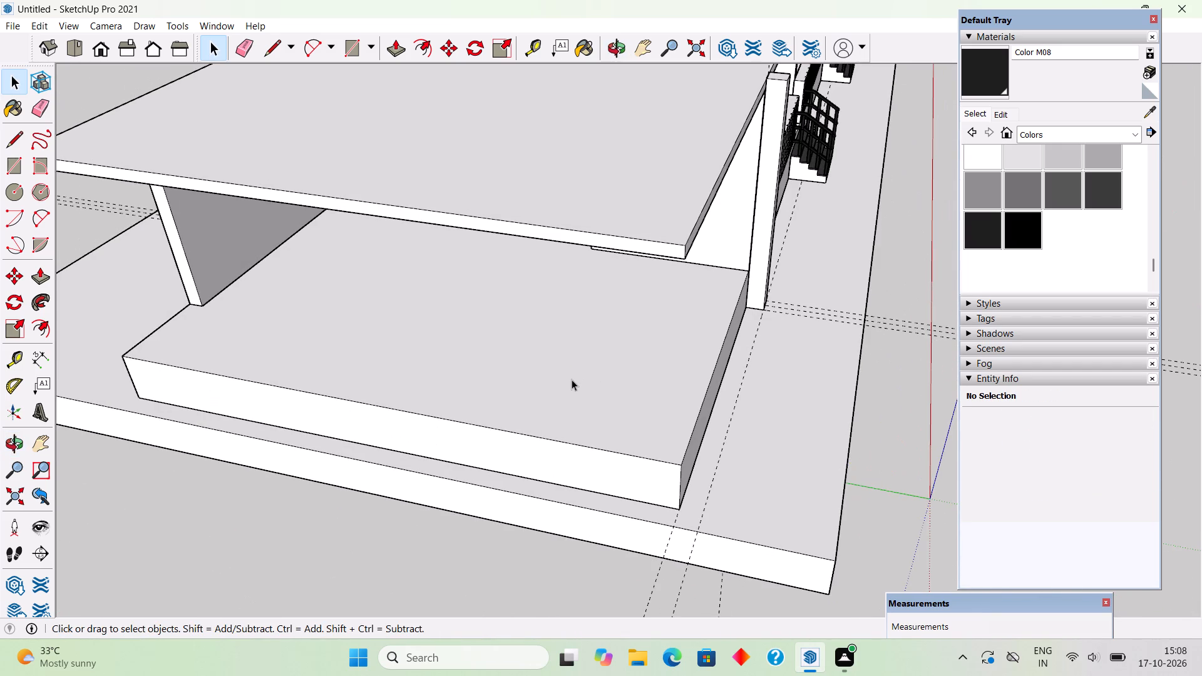
key("t")
left_click(574, 442)
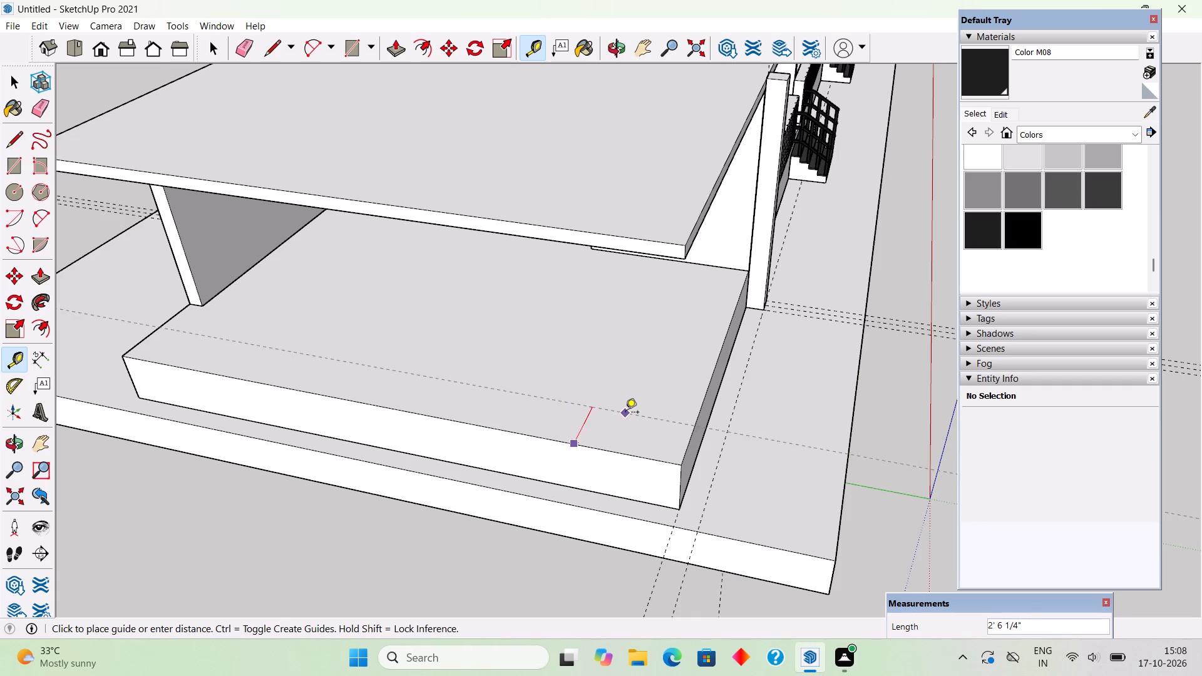
key("9")
key("shift+quotedbl")
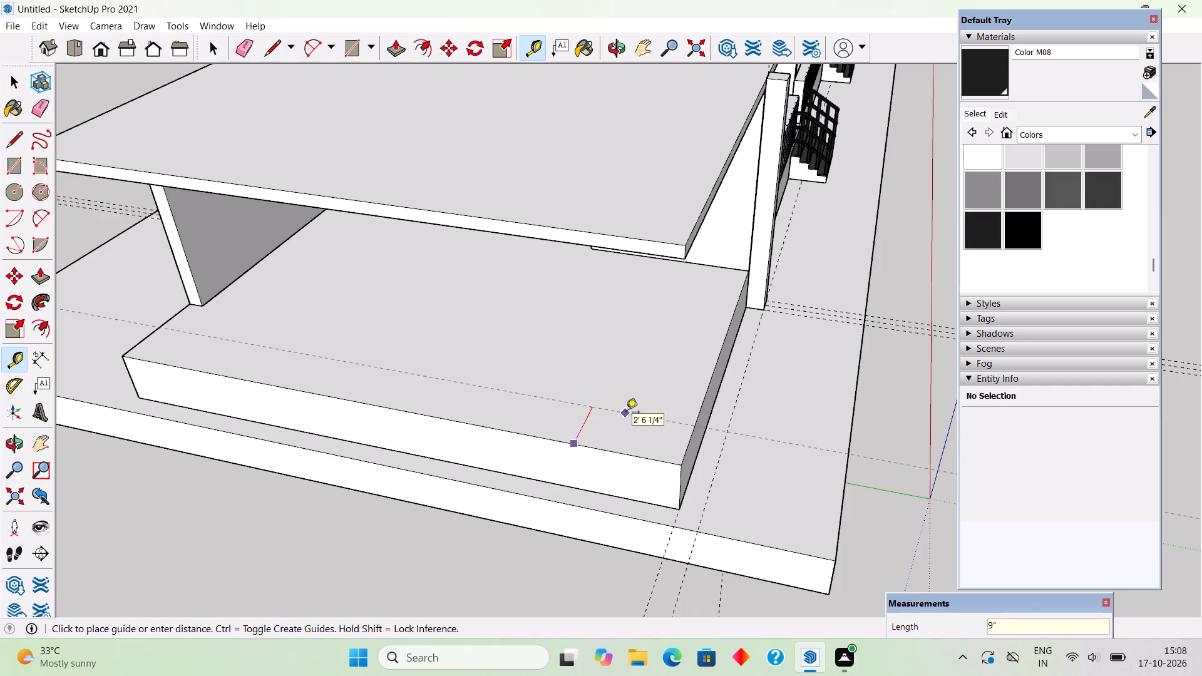
key("Return")
key("r")
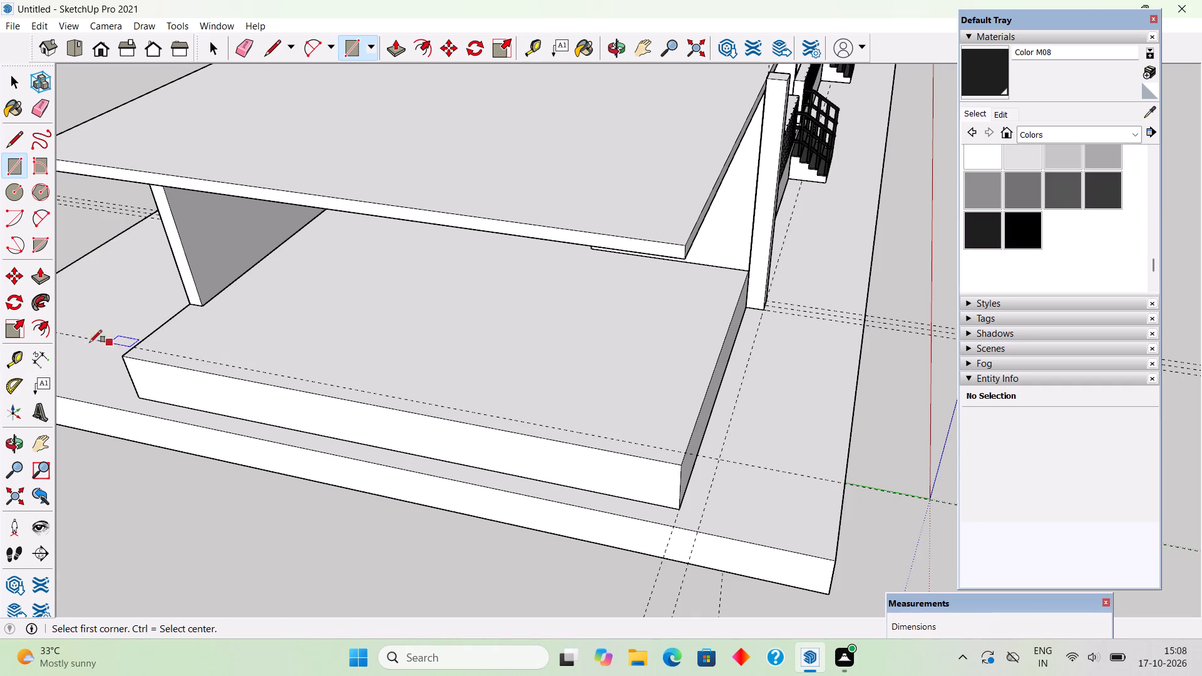
left_click(133, 346)
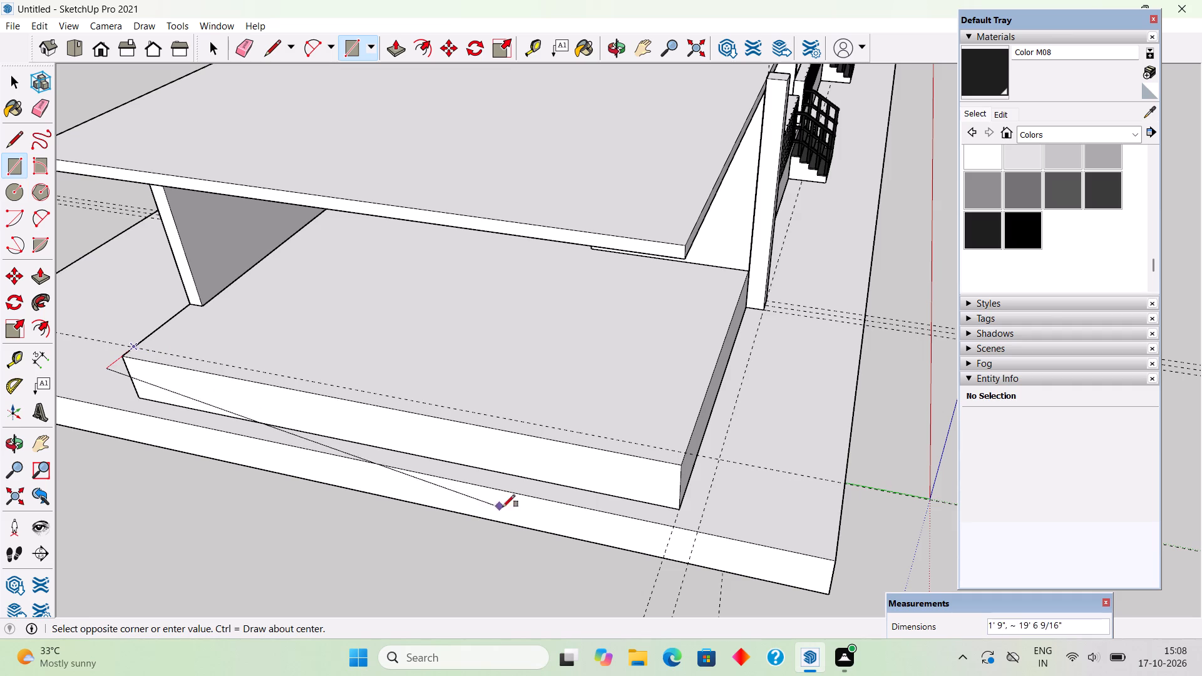
left_click(678, 466)
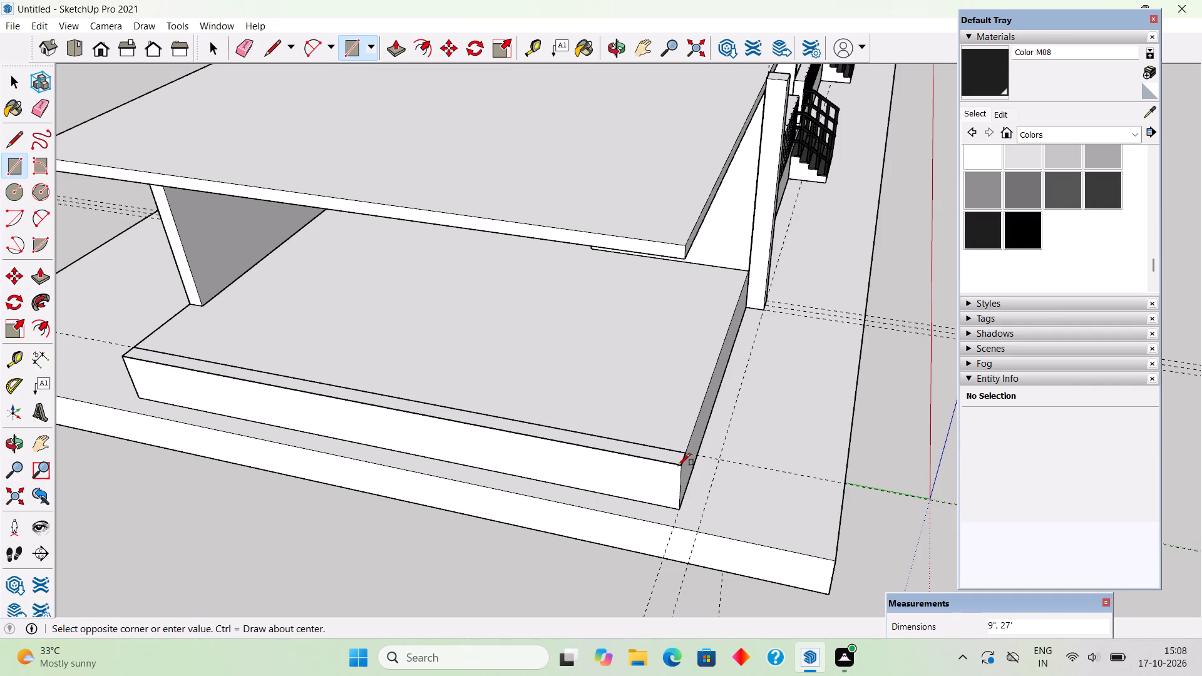
key("space")
Extrude the rectangle 10' up to the roof slab's underside as an end wall and make the whole wall a group.
key("p")
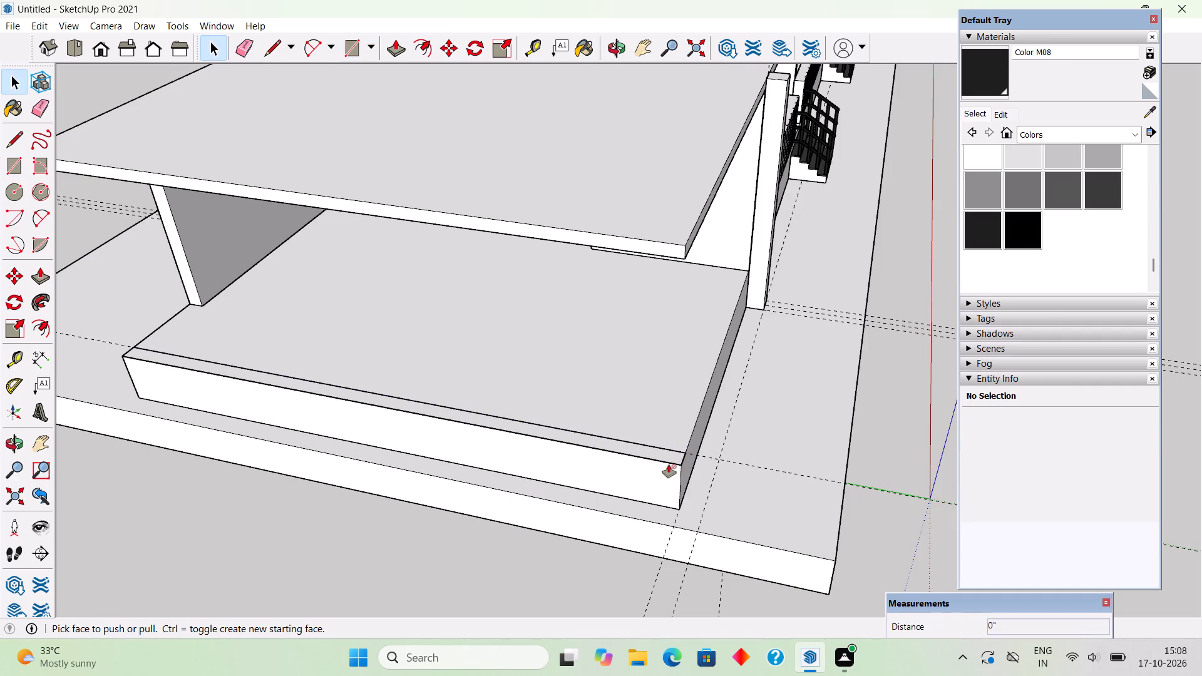
left_click(664, 456)
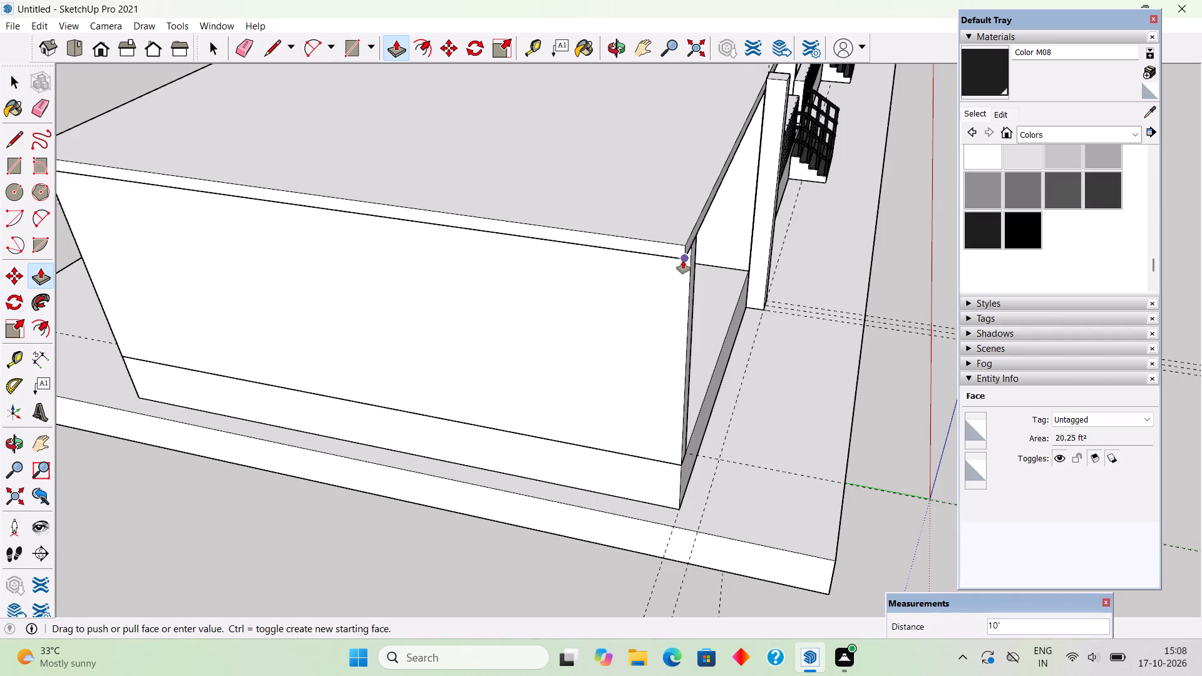
left_click(683, 260)
key("space")
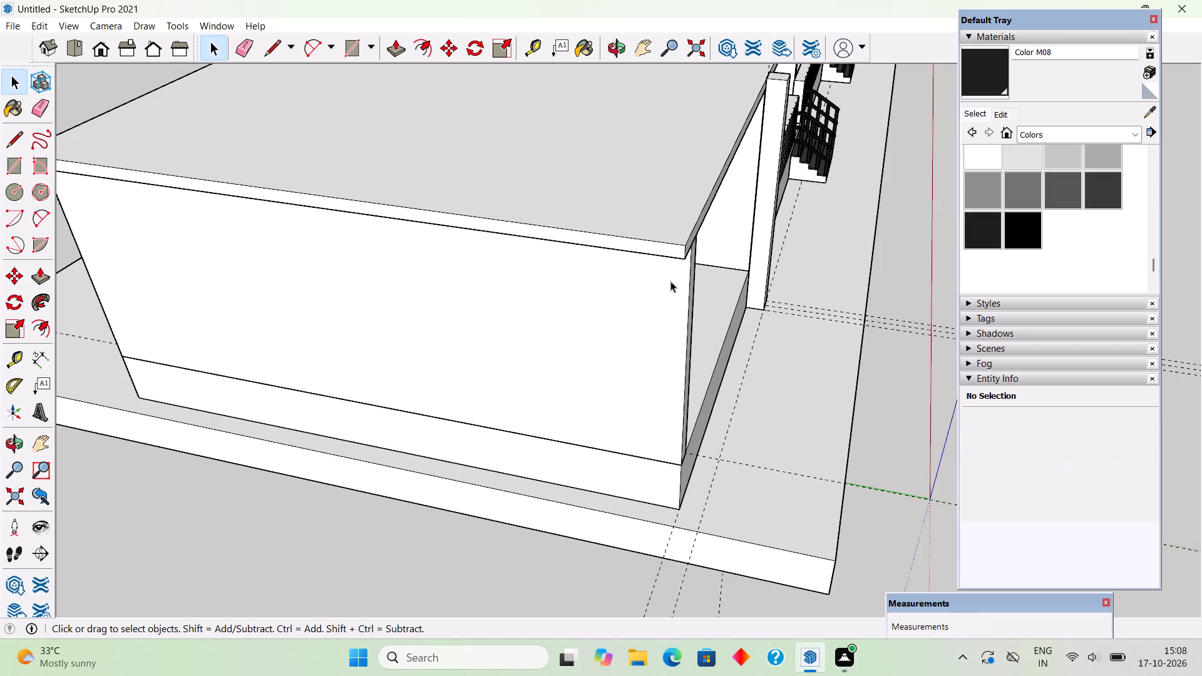
triple_click(669, 296)
right_click(669, 296)
left_click(725, 427)
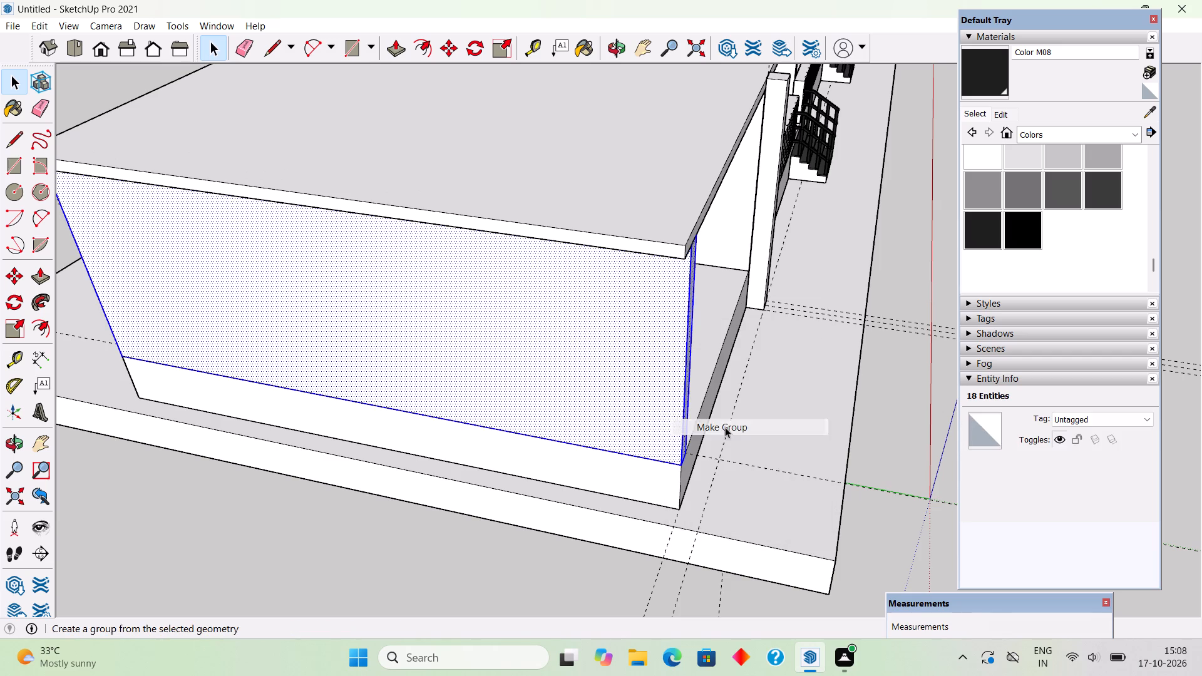
Open the group that contains the roof slab and select the slab.
triple_click(632, 248)
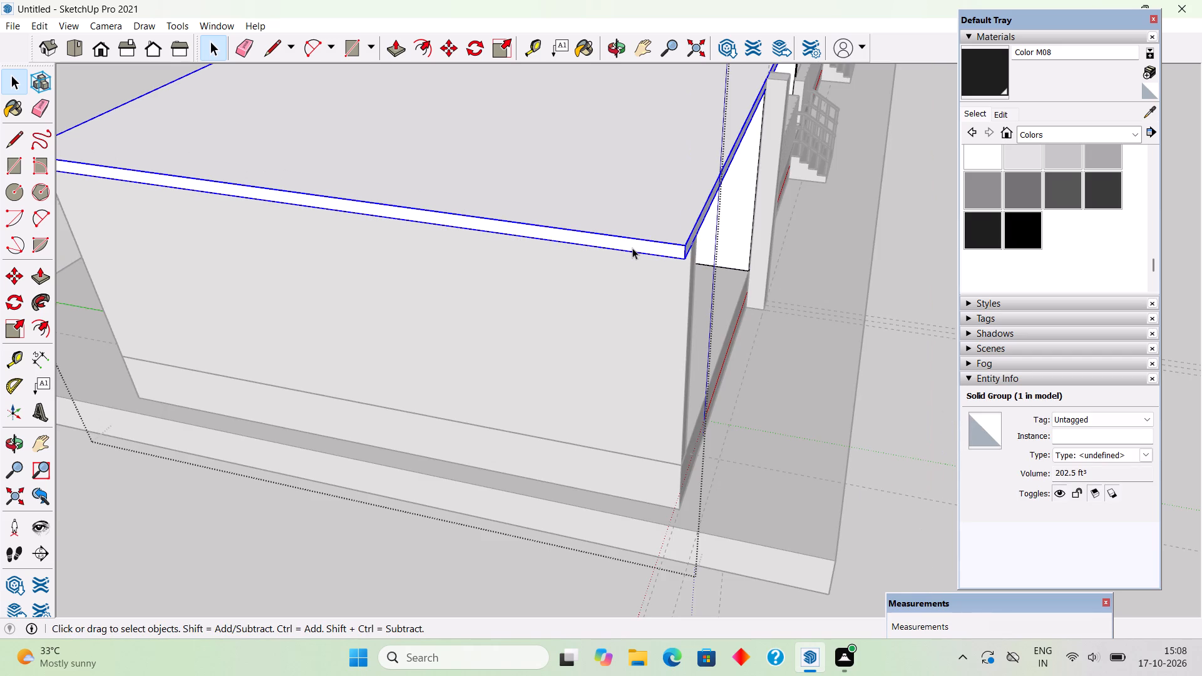
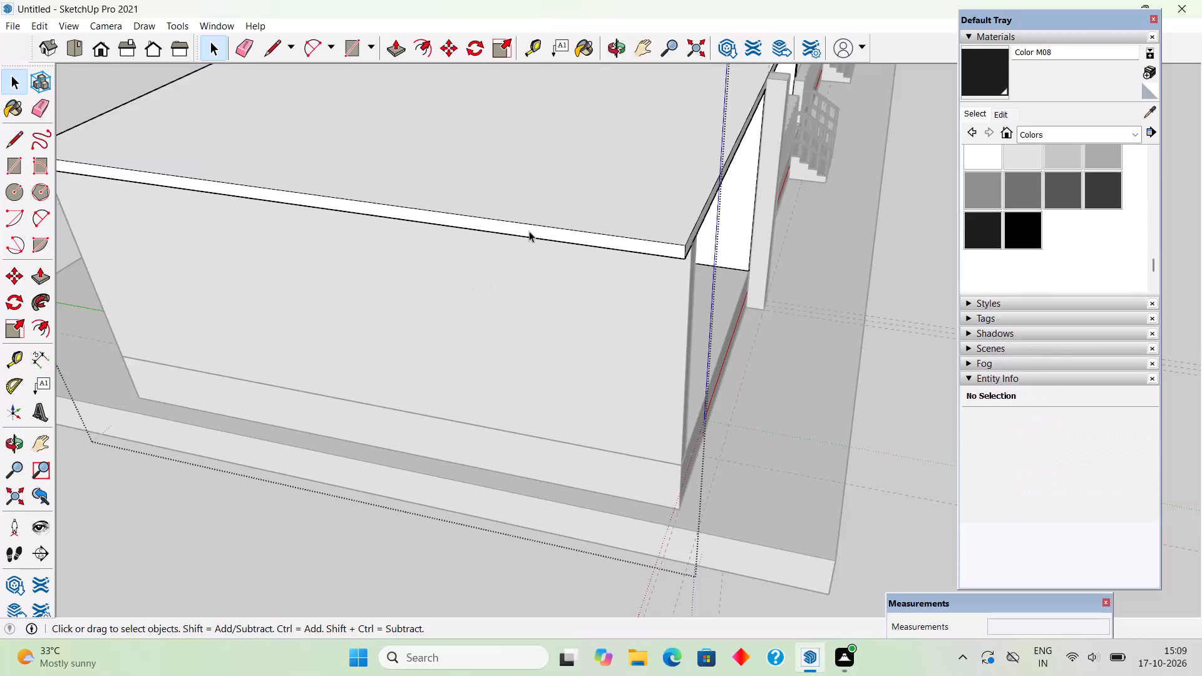
Push the roof slab's overhanging end face in by 1', flush with the end wall.
triple_click(529, 231)
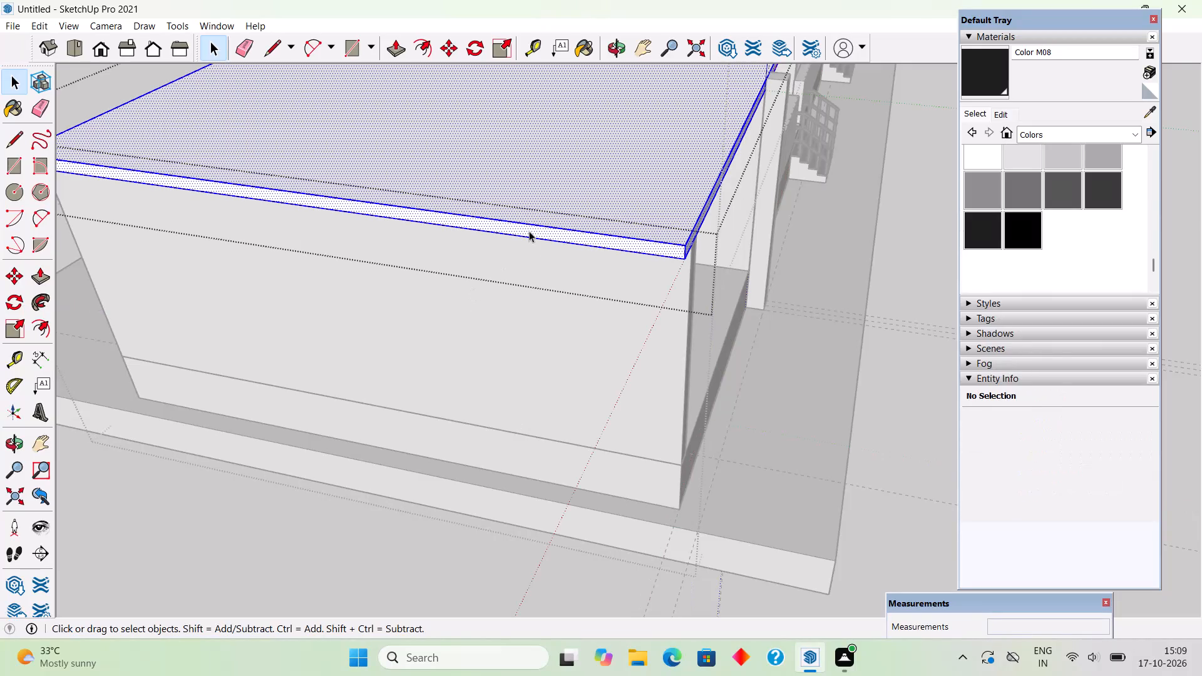
key("p")
left_click(547, 233)
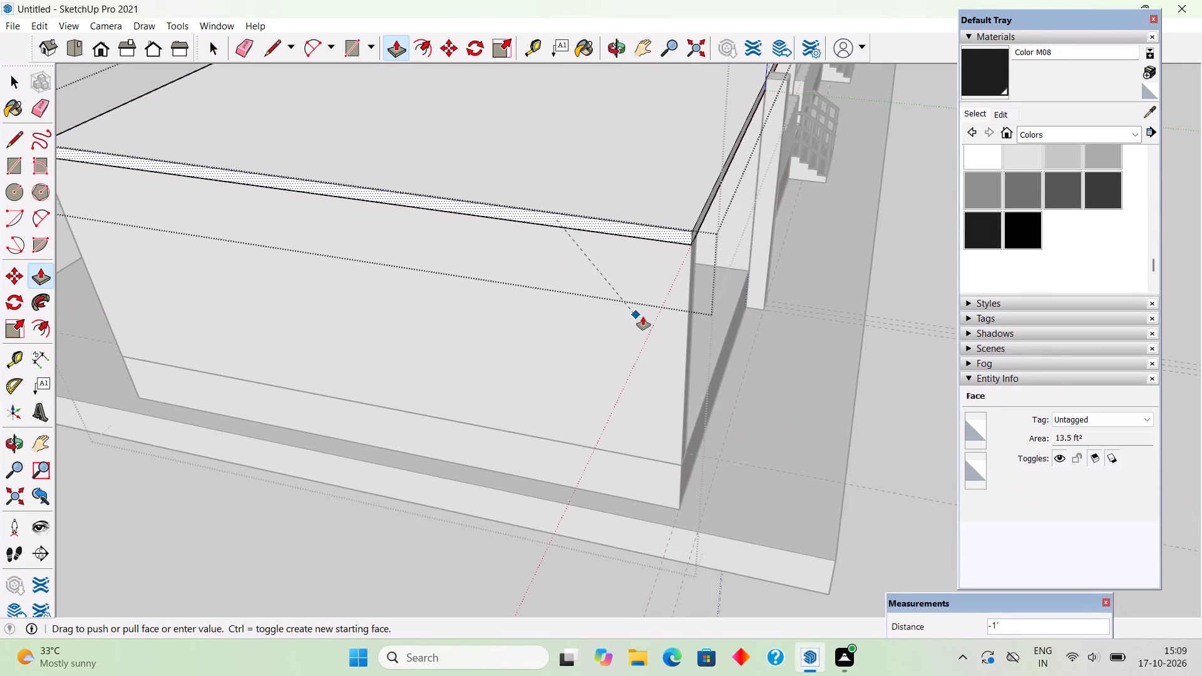
left_click(647, 319)
key("space")
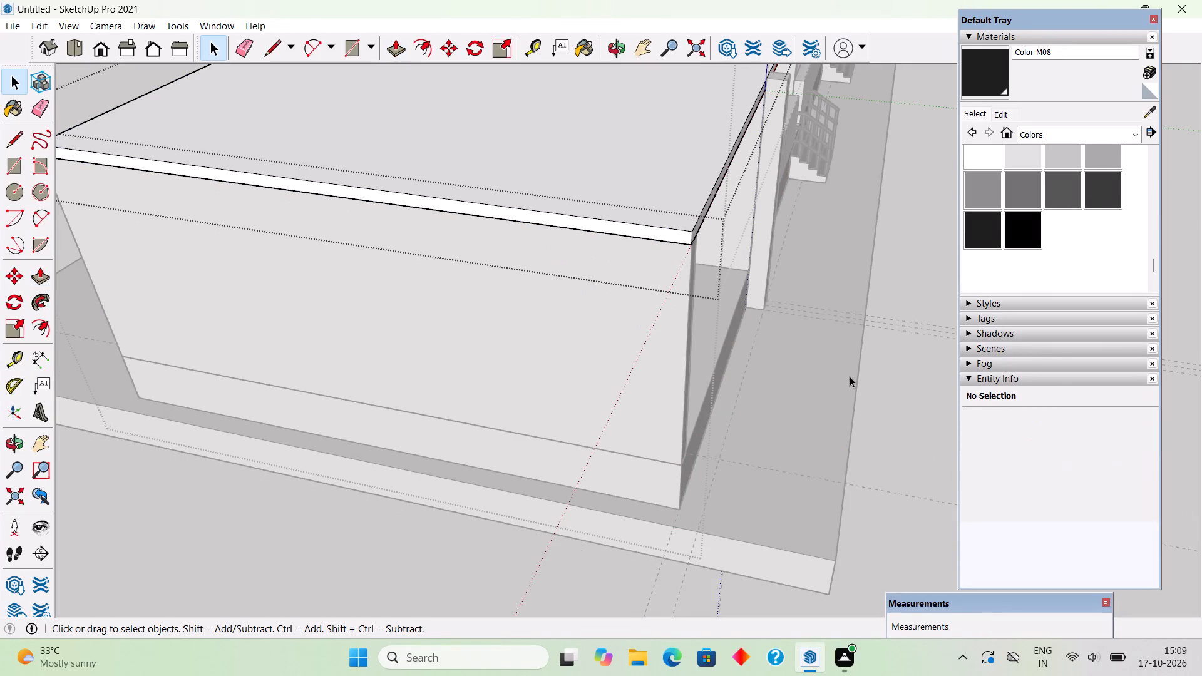
left_click(913, 427)
Draw a 1' by 1' square on the platform against the outer front corner of the open bay's plinth.
scroll(907, 424, "down", 4)
middle_click_drag(779, 402, 639, 319)
left_click(466, 410)
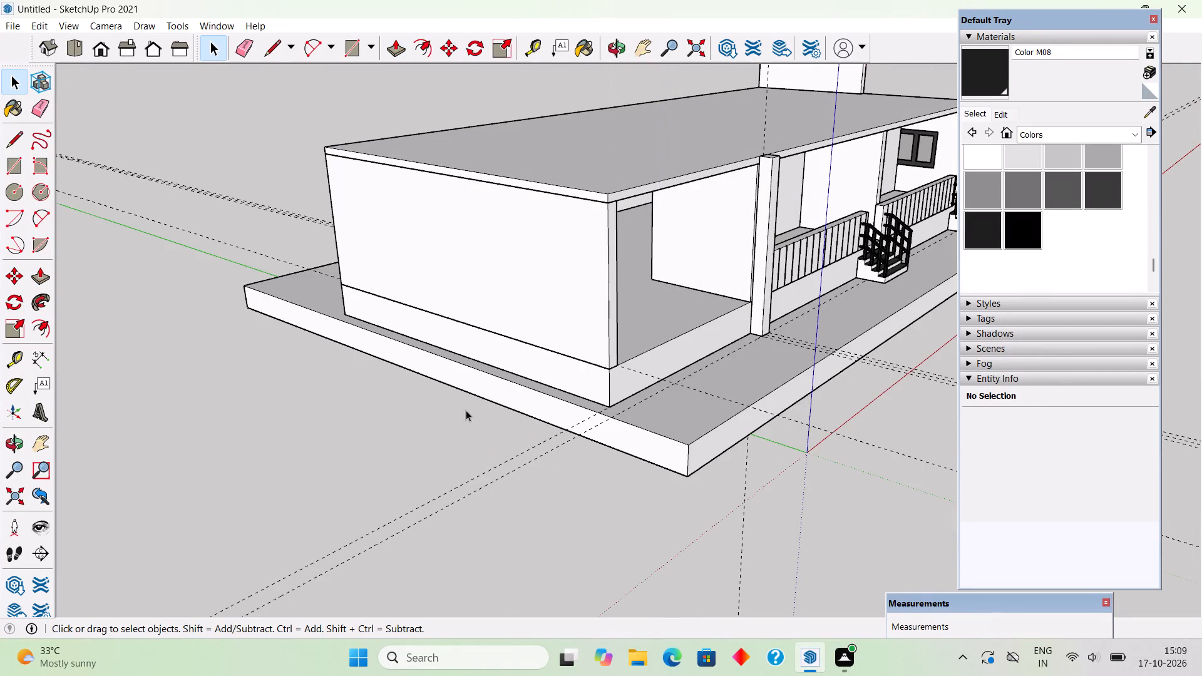
middle_click_drag(573, 373, 309, 466)
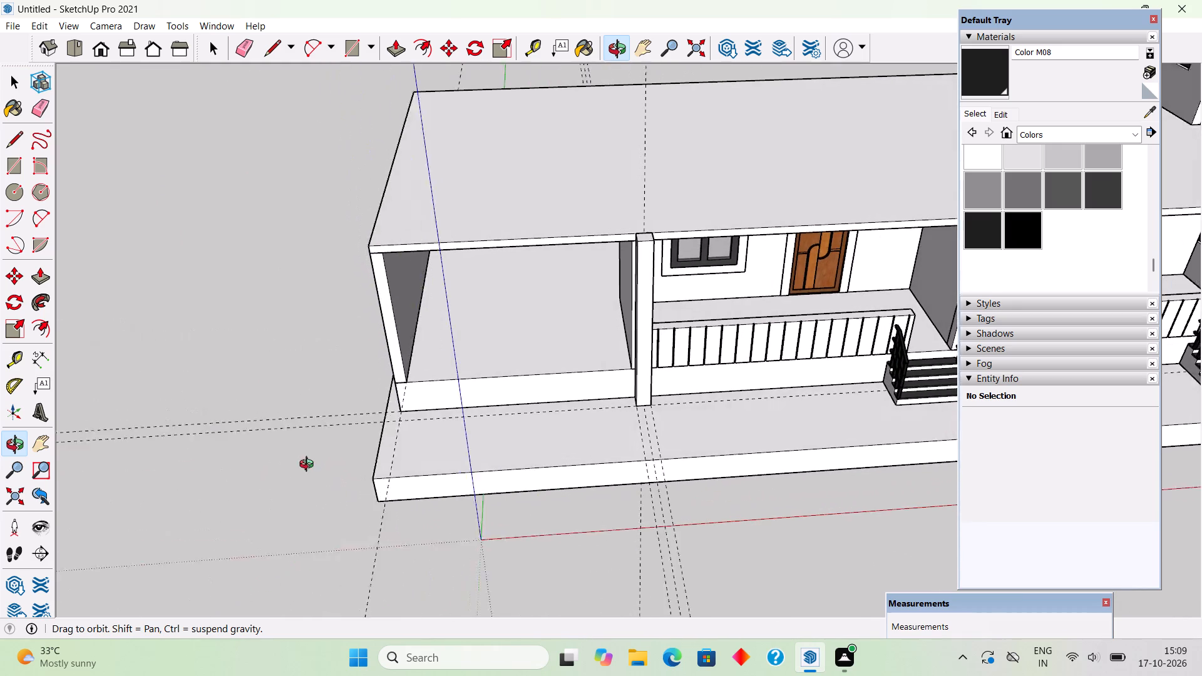
middle_click_drag(309, 466, 311, 466)
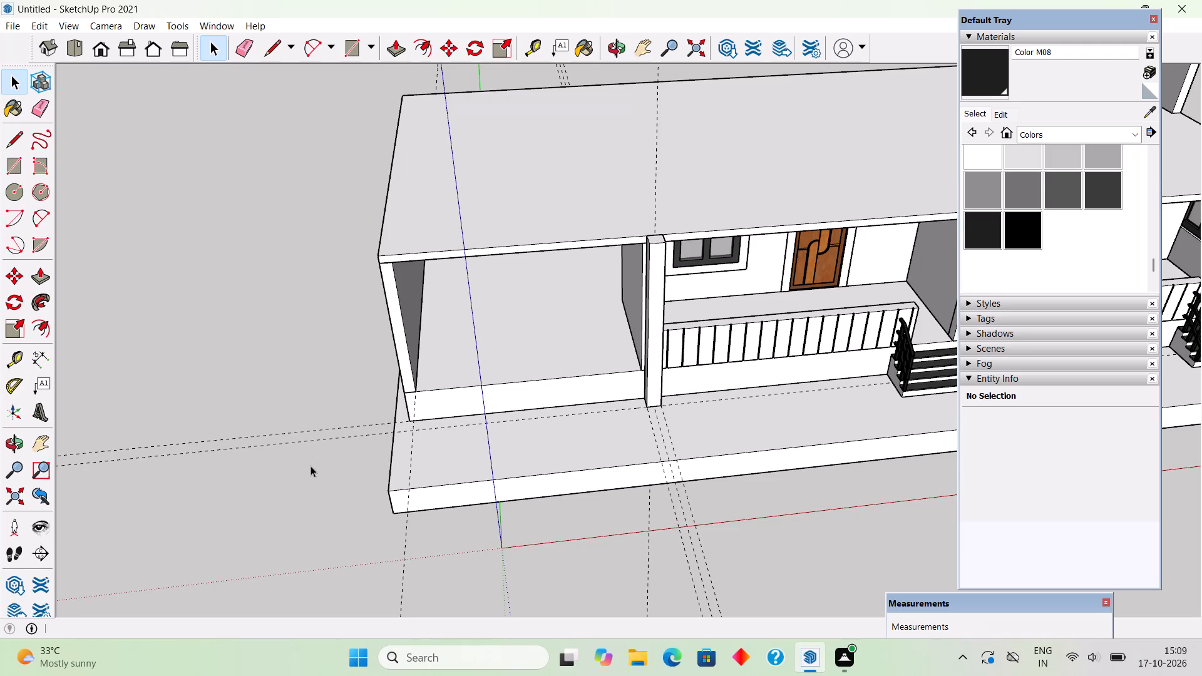
scroll(393, 364, "up", 5)
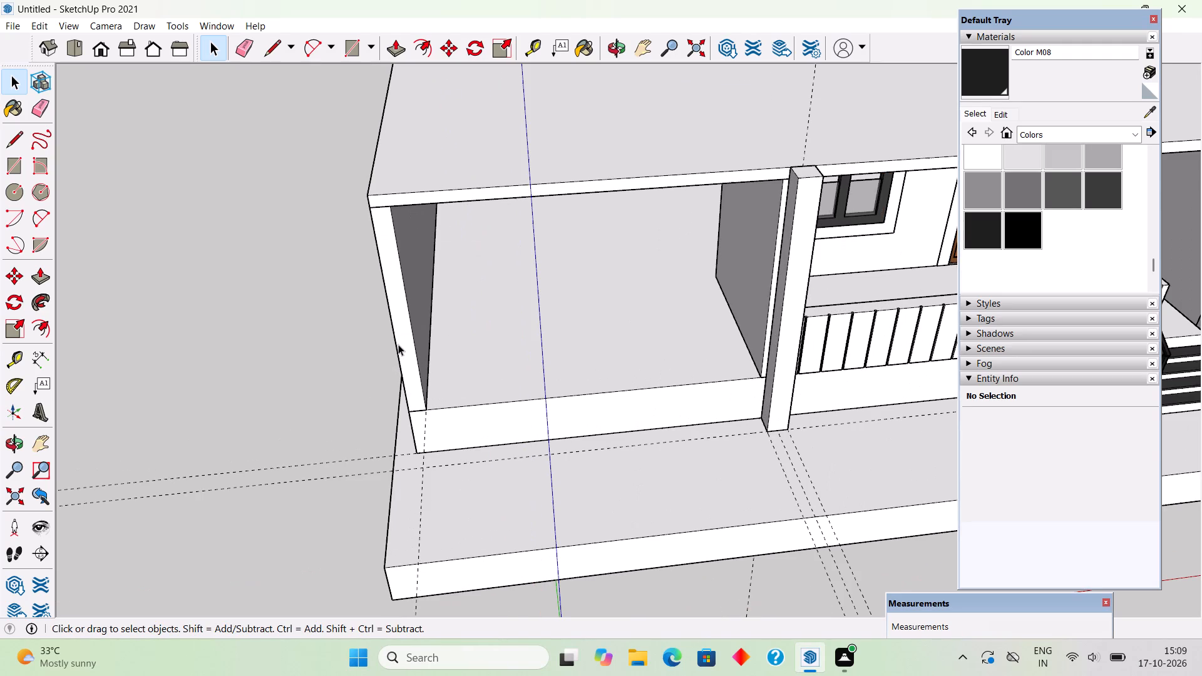
middle_click_drag(426, 371, 573, 394)
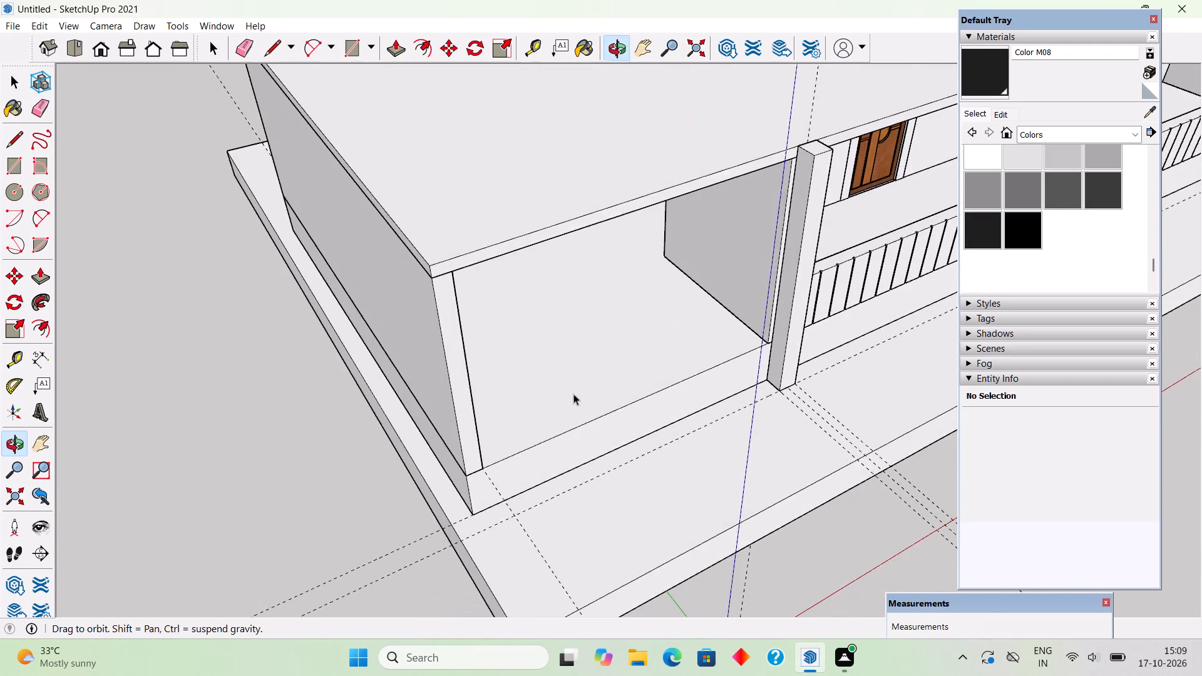
middle_click_drag(573, 394, 572, 394)
scroll(486, 439, "up", 3)
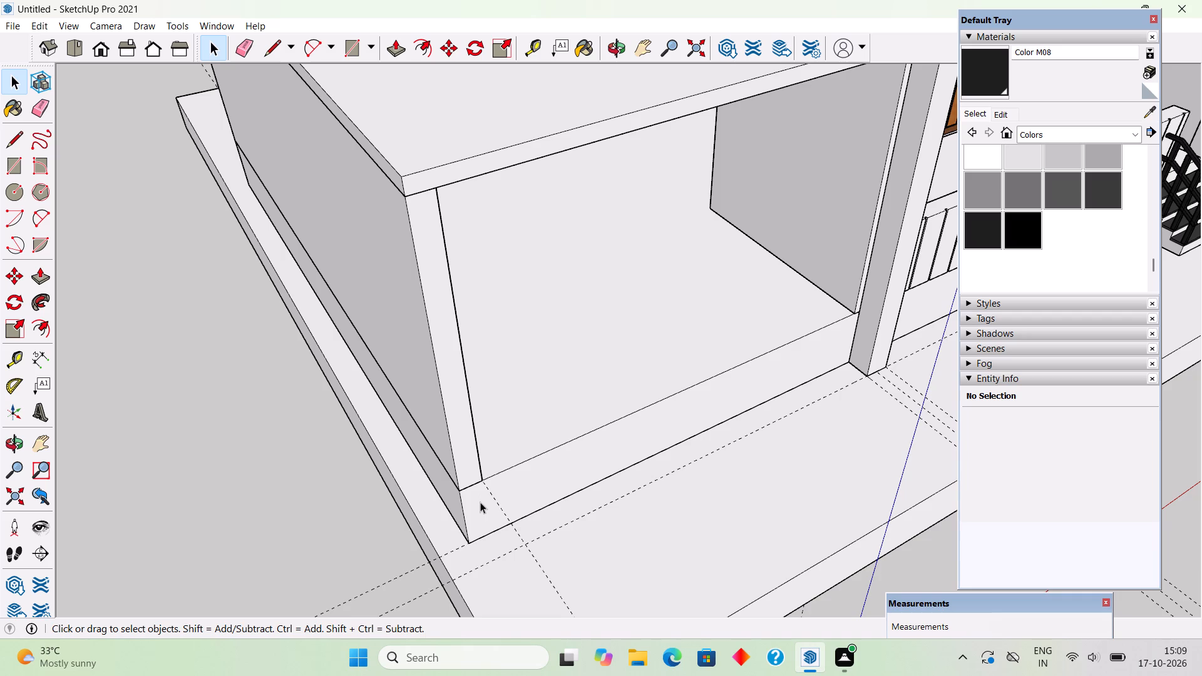
key("r")
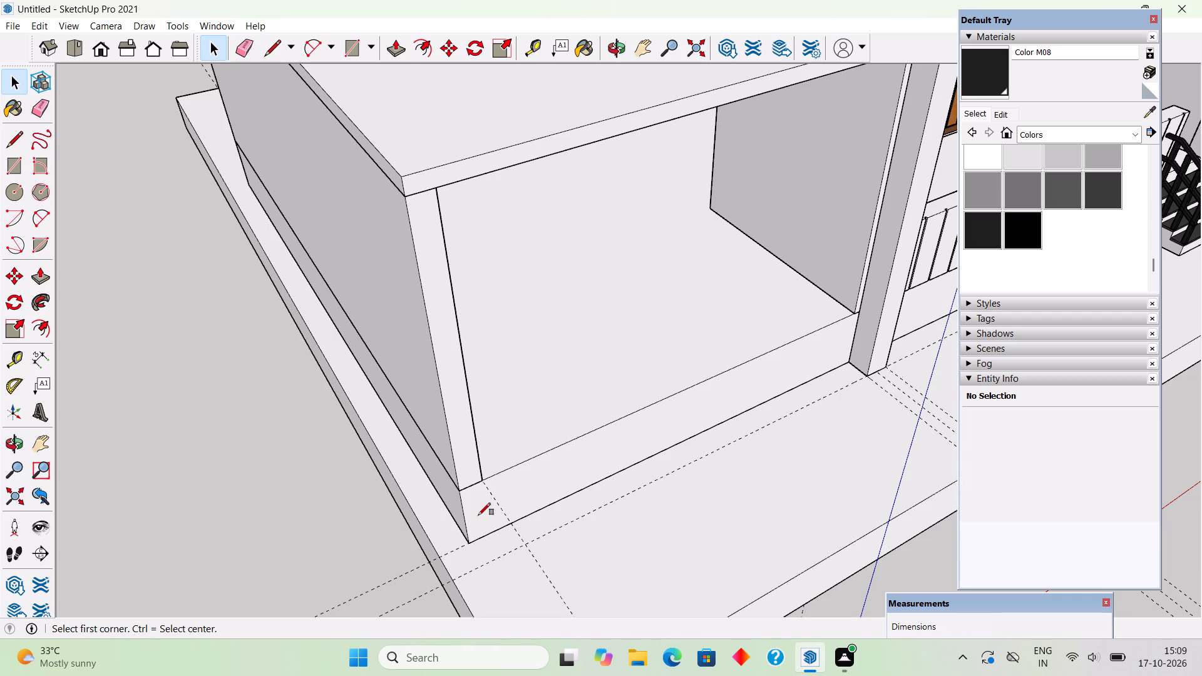
left_click(471, 539)
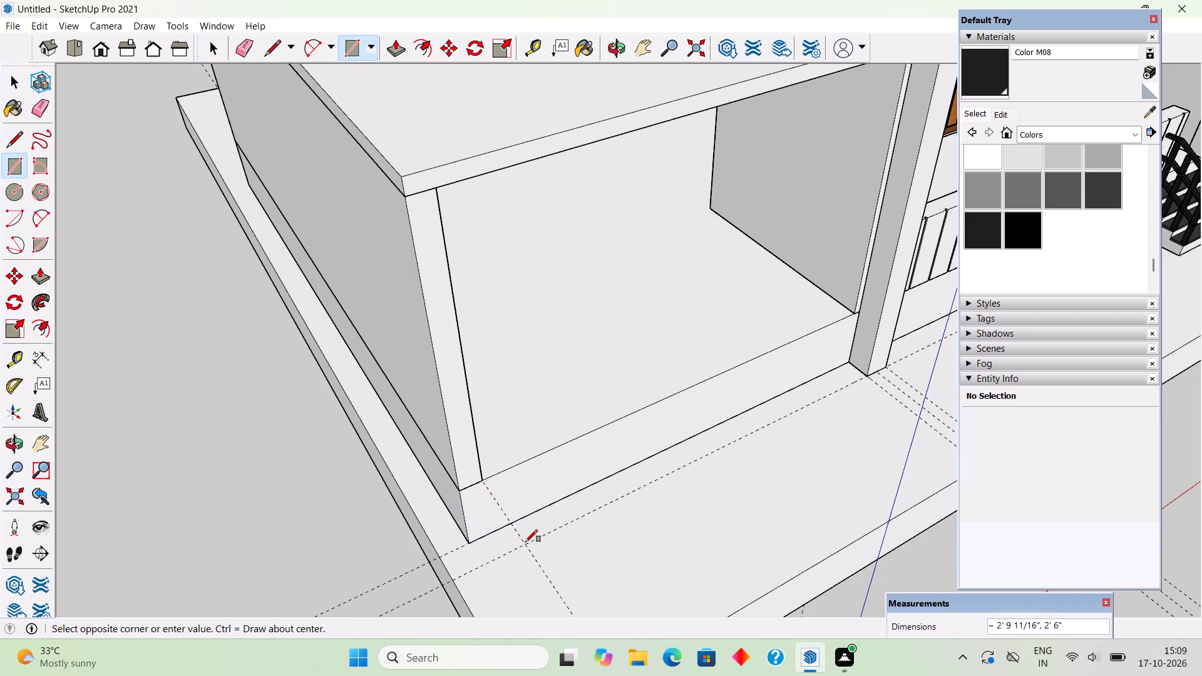
scroll(505, 561, "up", 9)
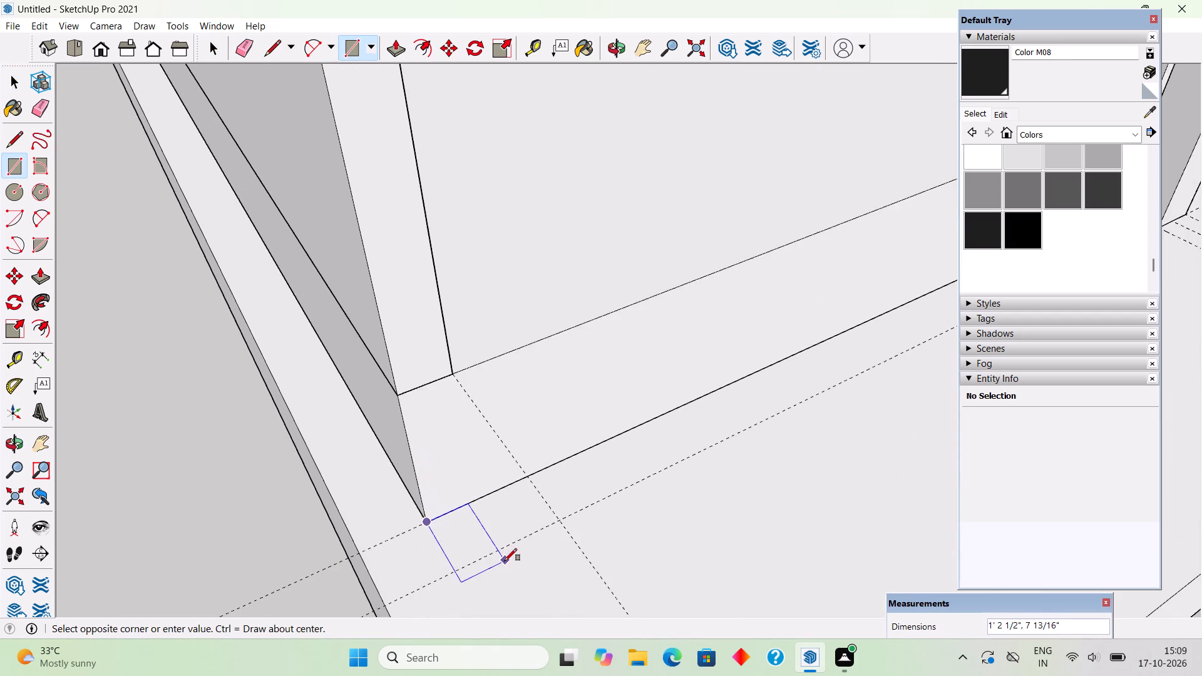
left_click(522, 536)
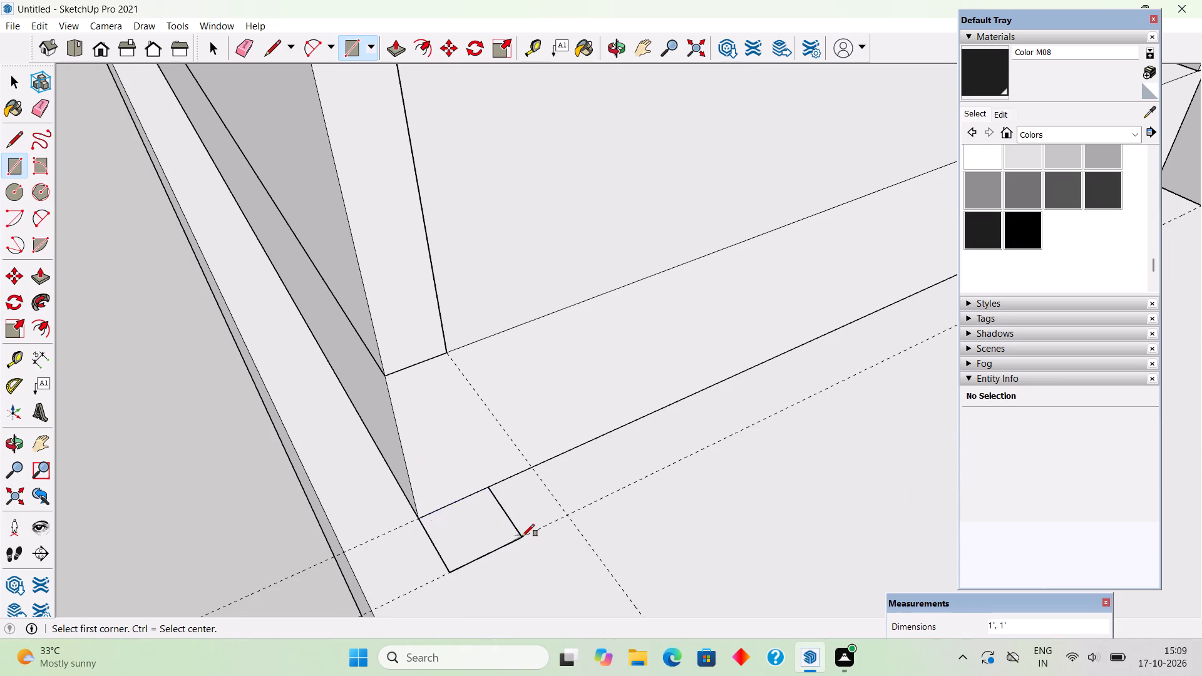
Extrude the corner square up 13' to the top of the roof slab as a column.
key("space")
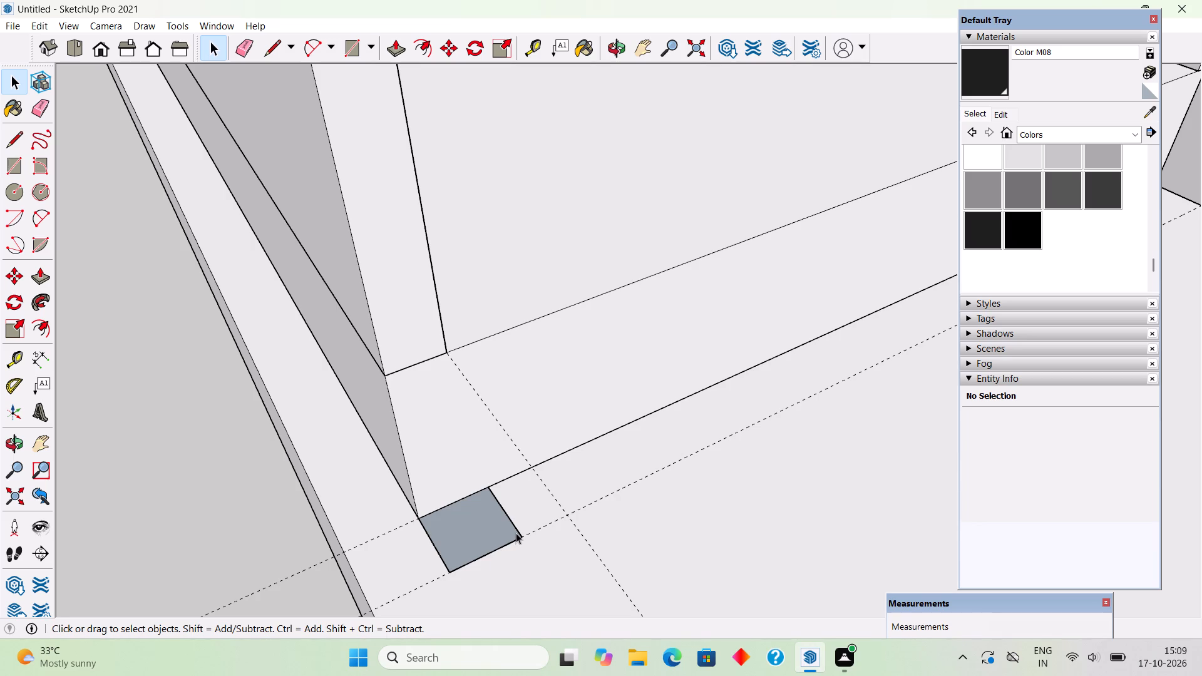
key("p")
left_click(505, 523)
scroll(484, 446, "down", 15)
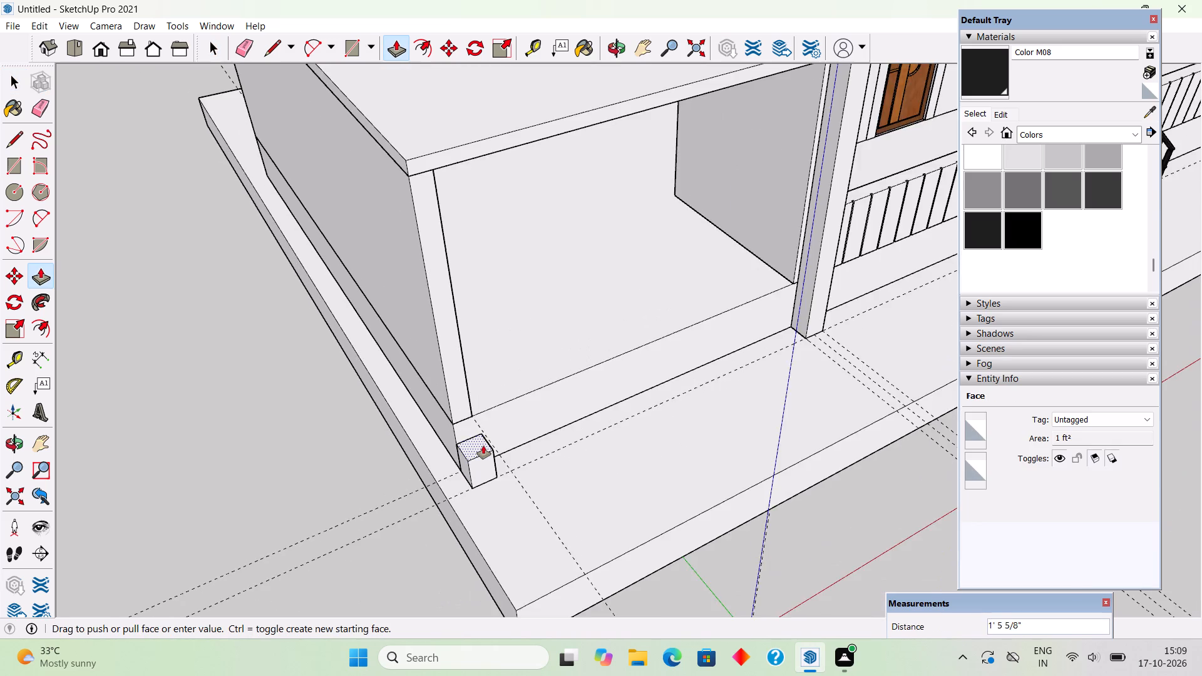
scroll(483, 446, "down", 3)
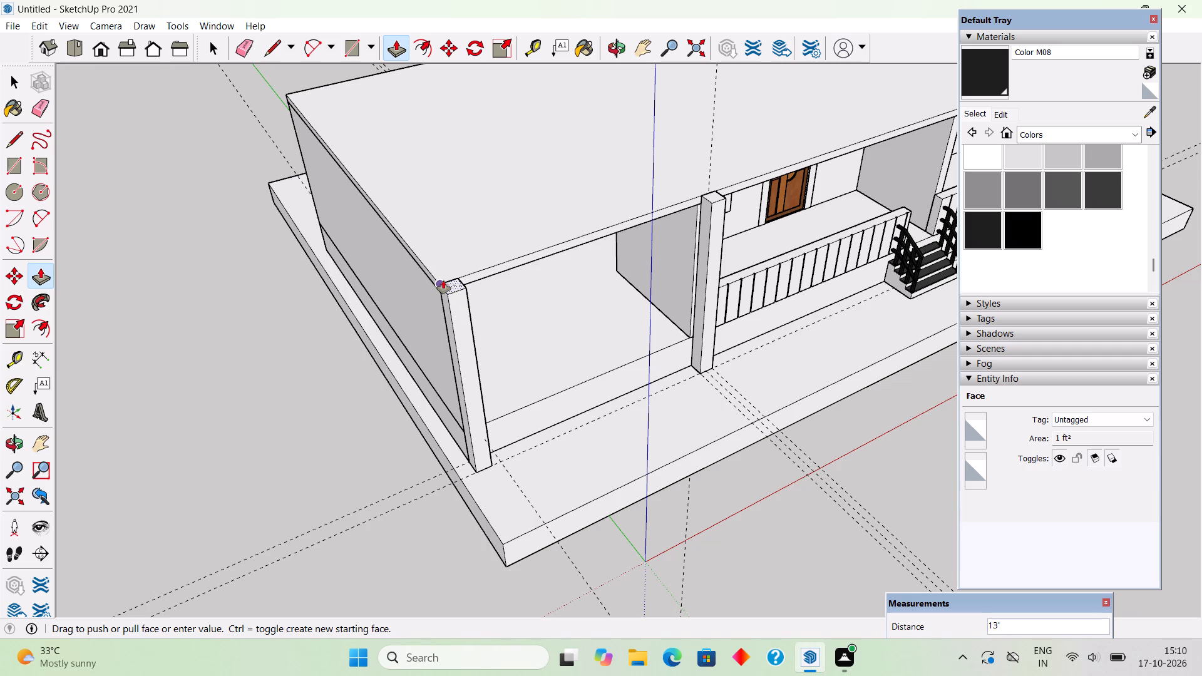
left_click(443, 280)
Push the new corner column's front face inward by 6".
left_click(473, 385)
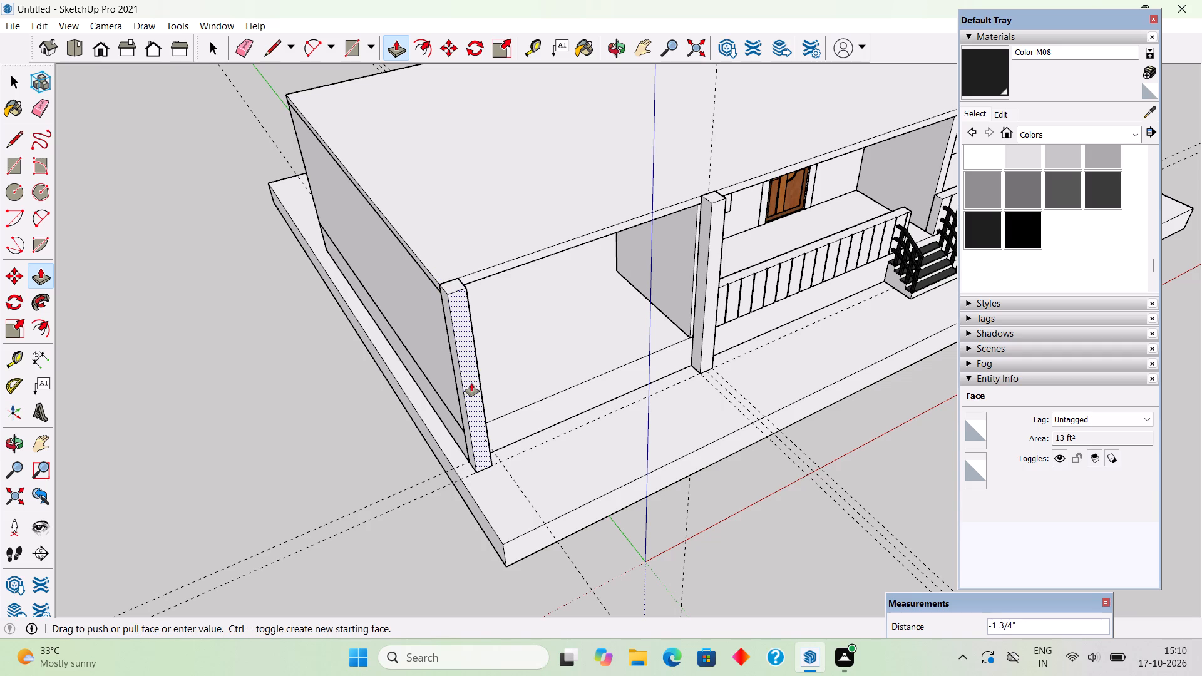
type("6\"")
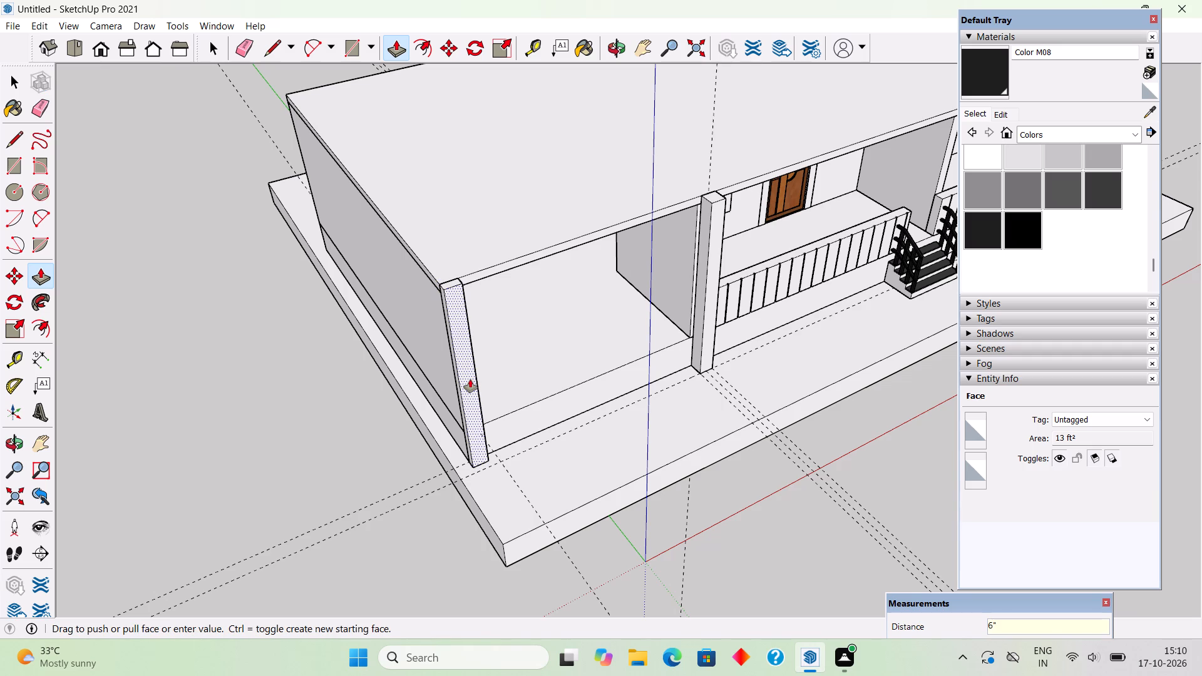
key("Return")
key("space")
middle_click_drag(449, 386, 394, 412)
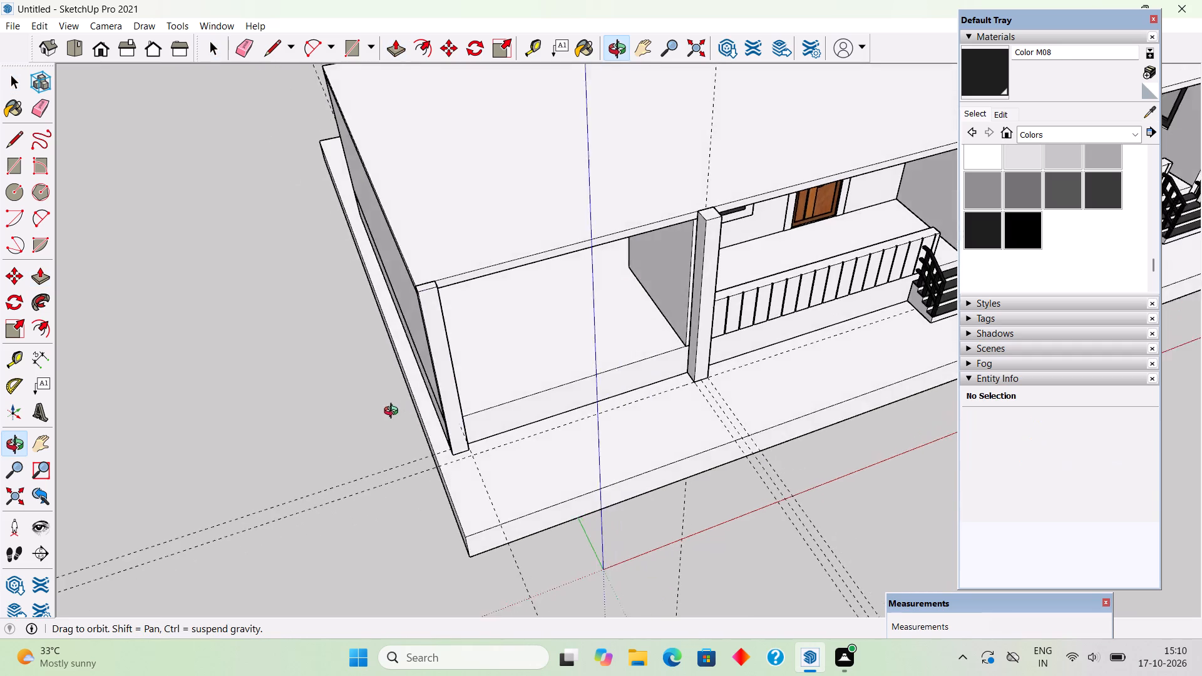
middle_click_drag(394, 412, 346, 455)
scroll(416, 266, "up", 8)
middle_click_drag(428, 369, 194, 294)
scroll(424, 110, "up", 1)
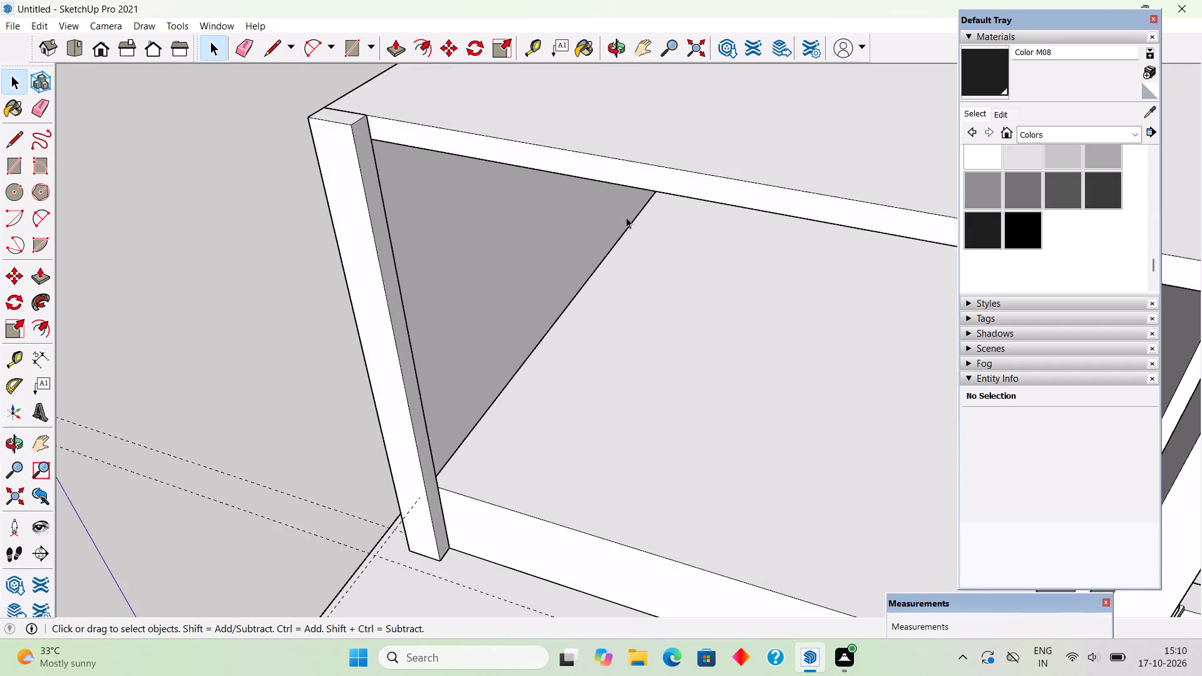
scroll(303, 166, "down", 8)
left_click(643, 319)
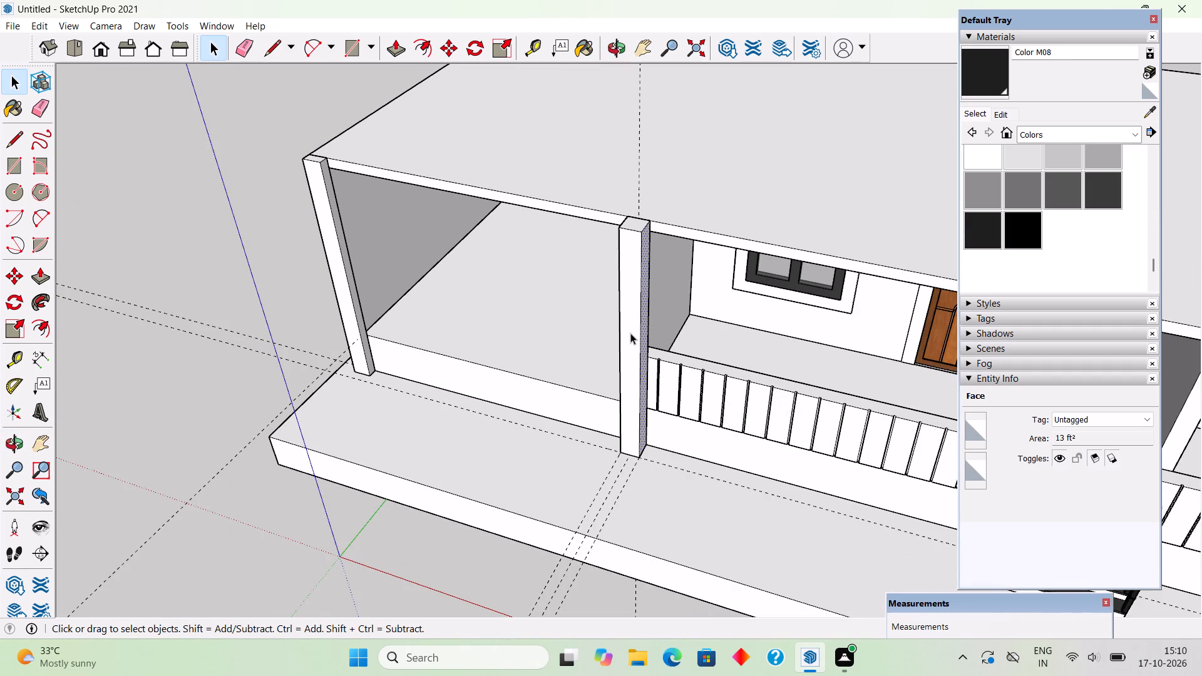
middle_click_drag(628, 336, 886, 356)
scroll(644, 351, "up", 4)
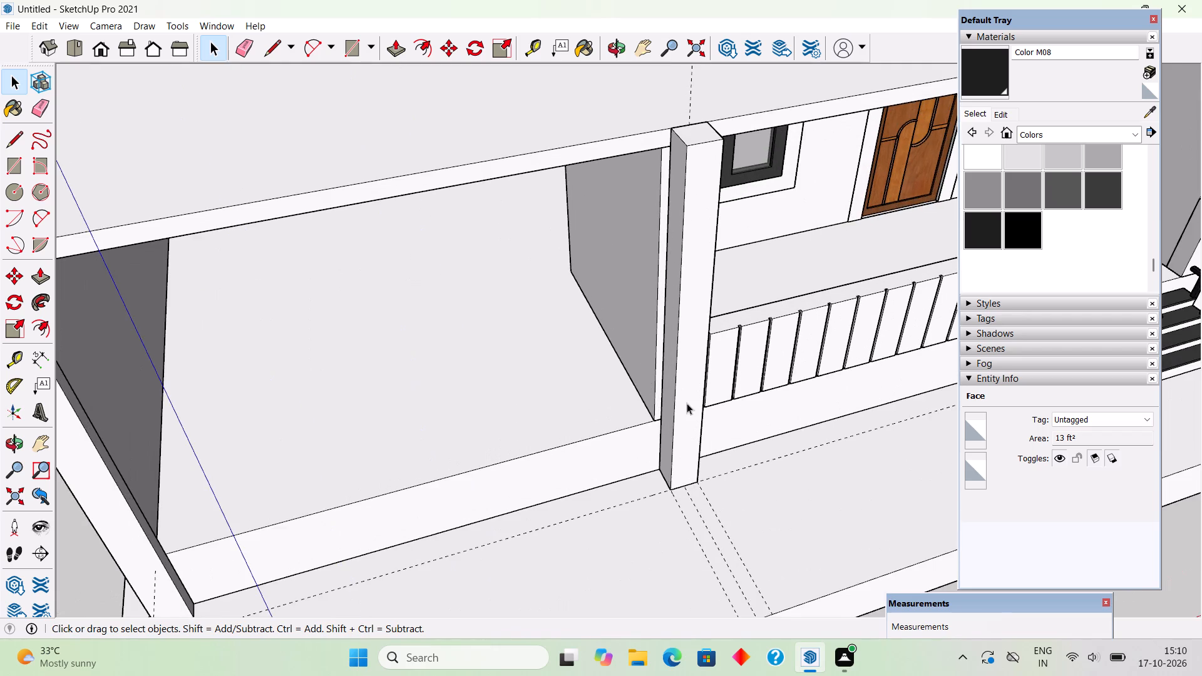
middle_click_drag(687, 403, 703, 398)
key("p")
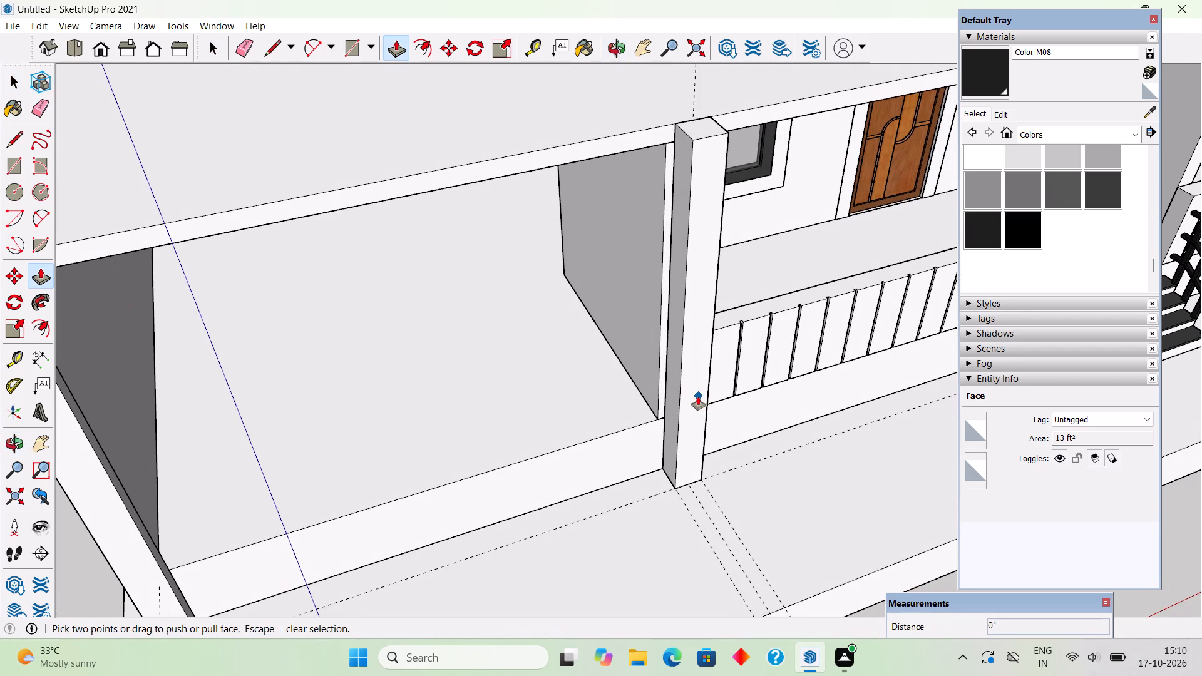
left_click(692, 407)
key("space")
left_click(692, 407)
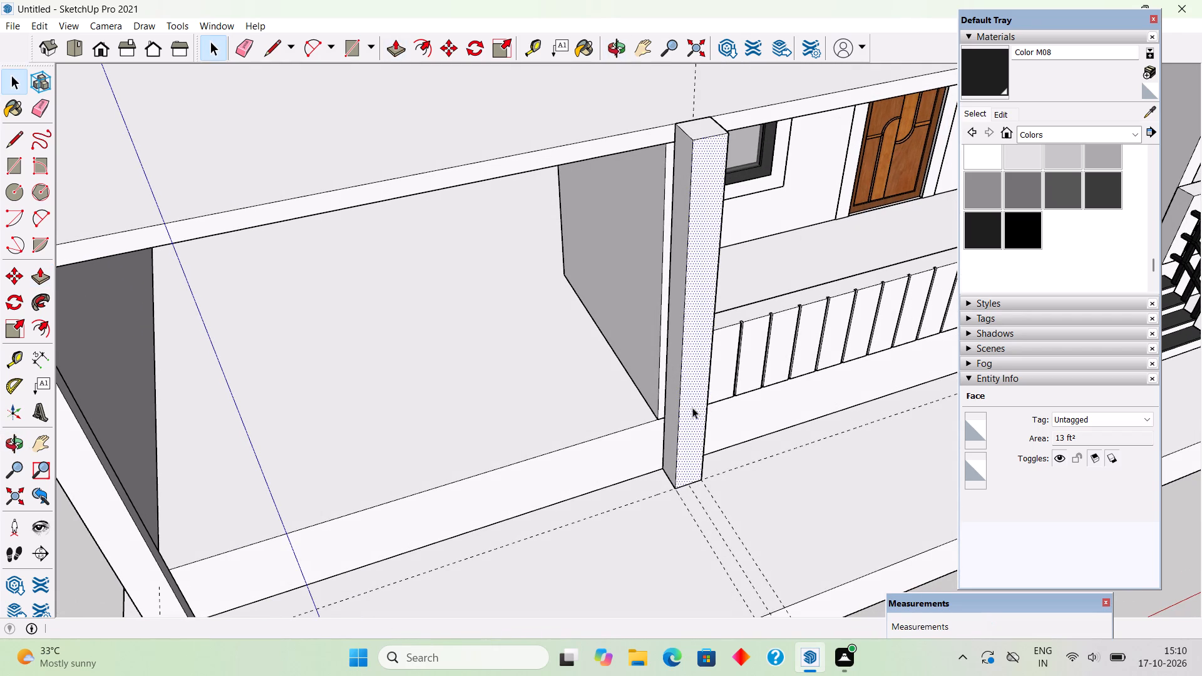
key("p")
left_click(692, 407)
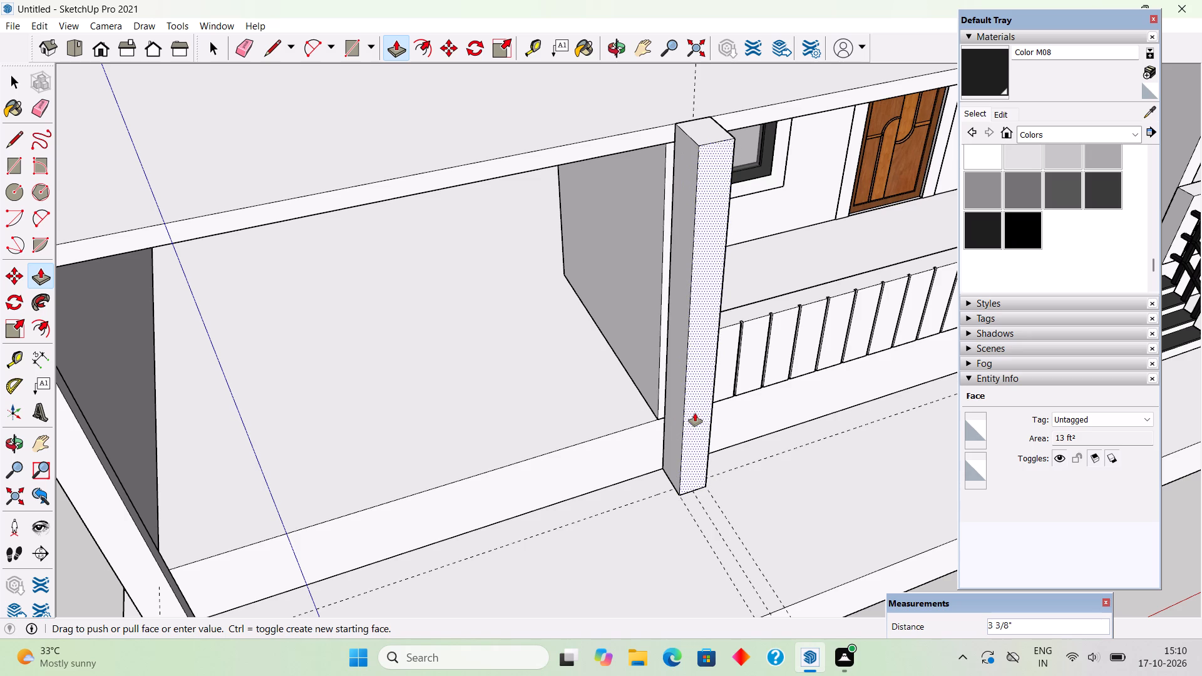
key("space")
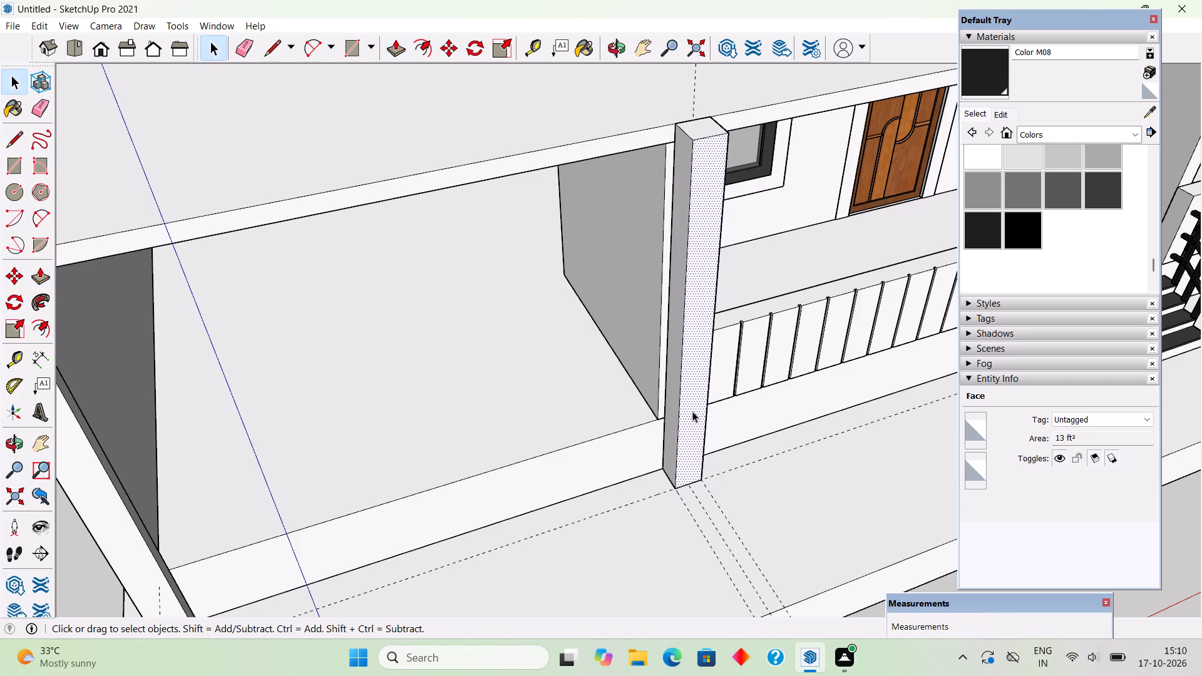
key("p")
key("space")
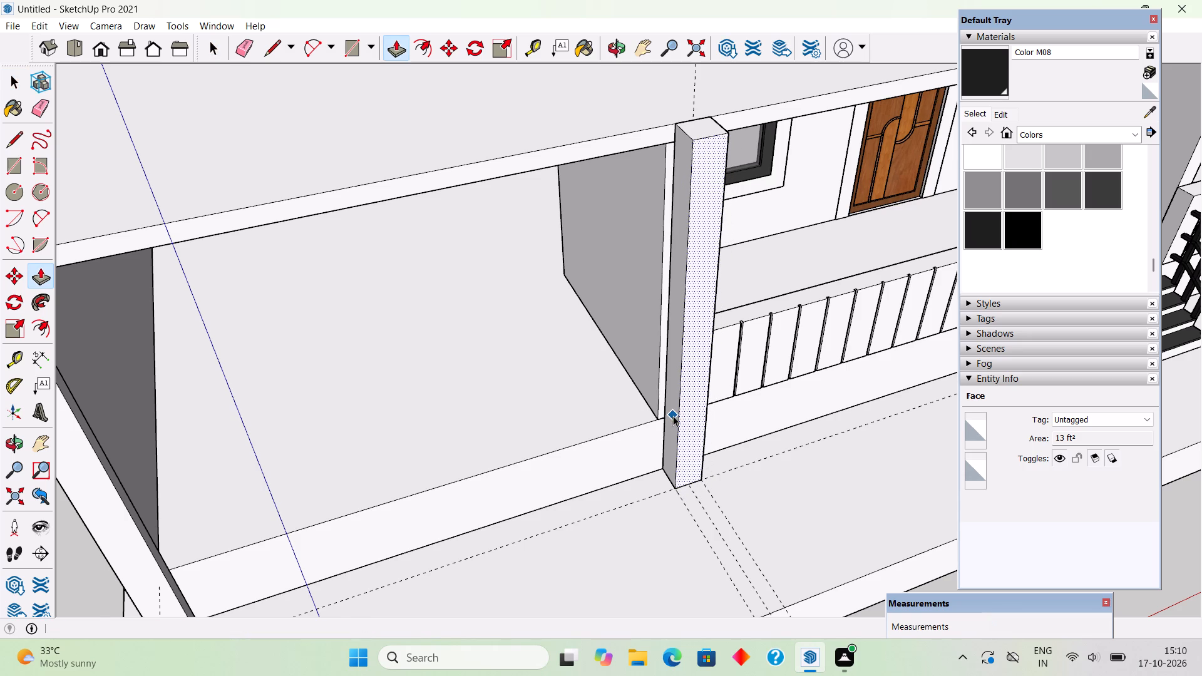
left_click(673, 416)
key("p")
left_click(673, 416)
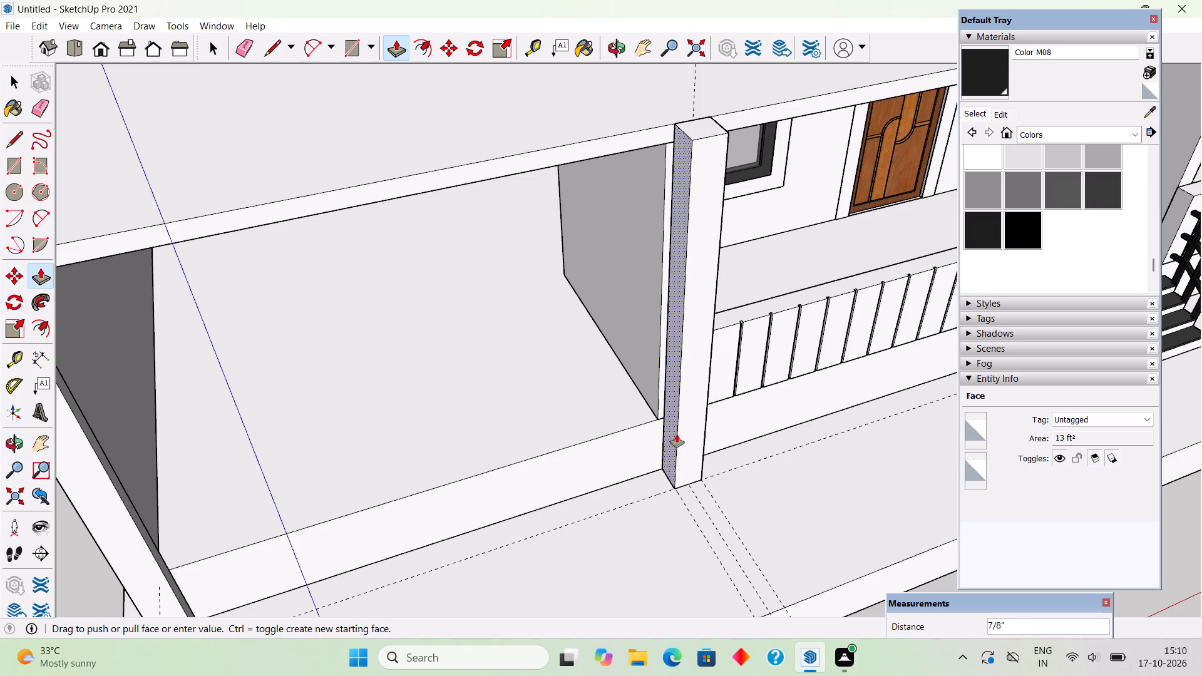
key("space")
Make a group from the front column between the open bay and the railed veranda.
scroll(677, 434, "down", 9)
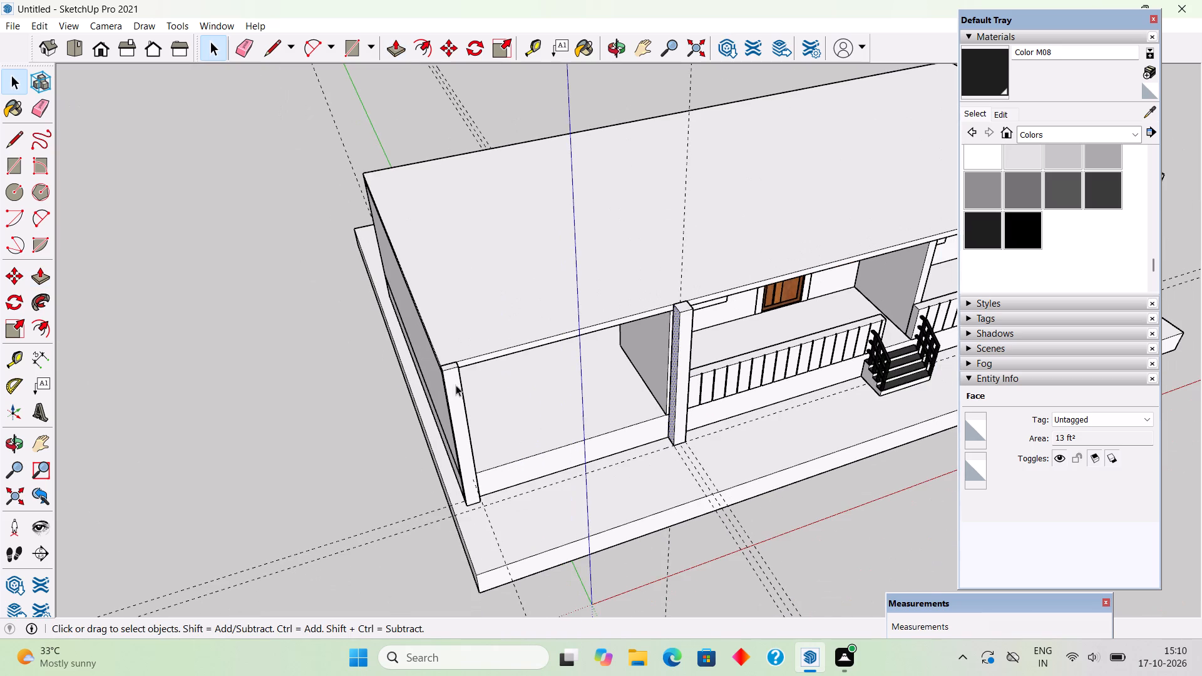
middle_click_drag(408, 378, 167, 331)
triple_click(614, 414)
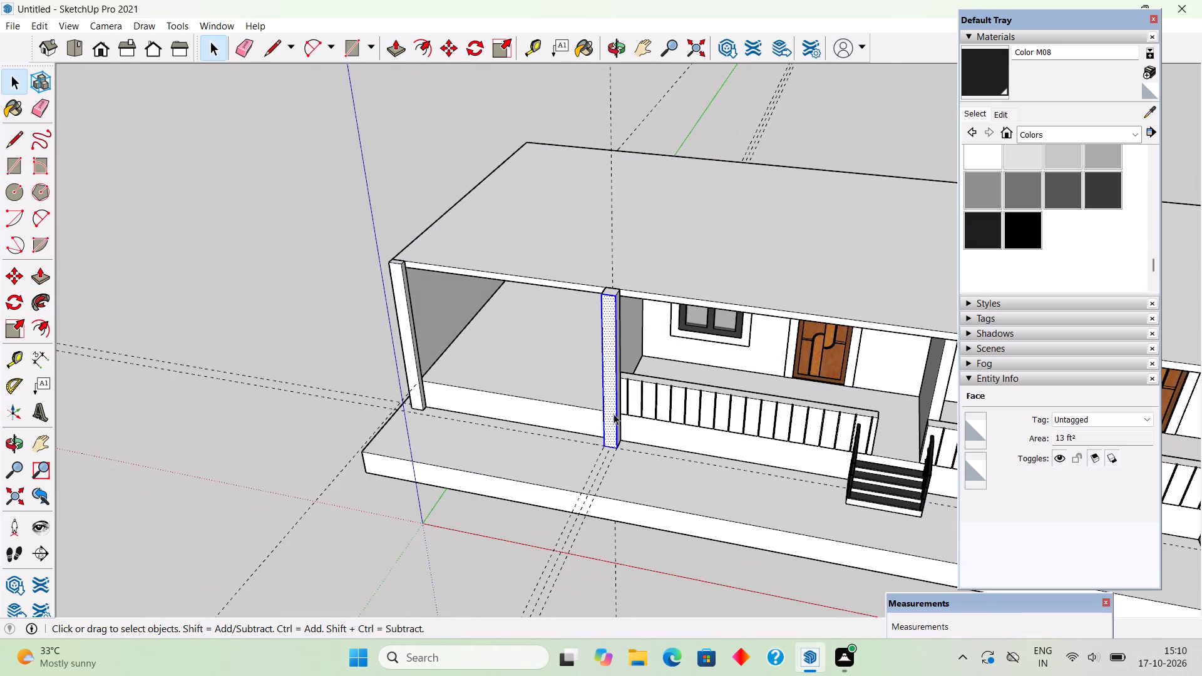
right_click(614, 414)
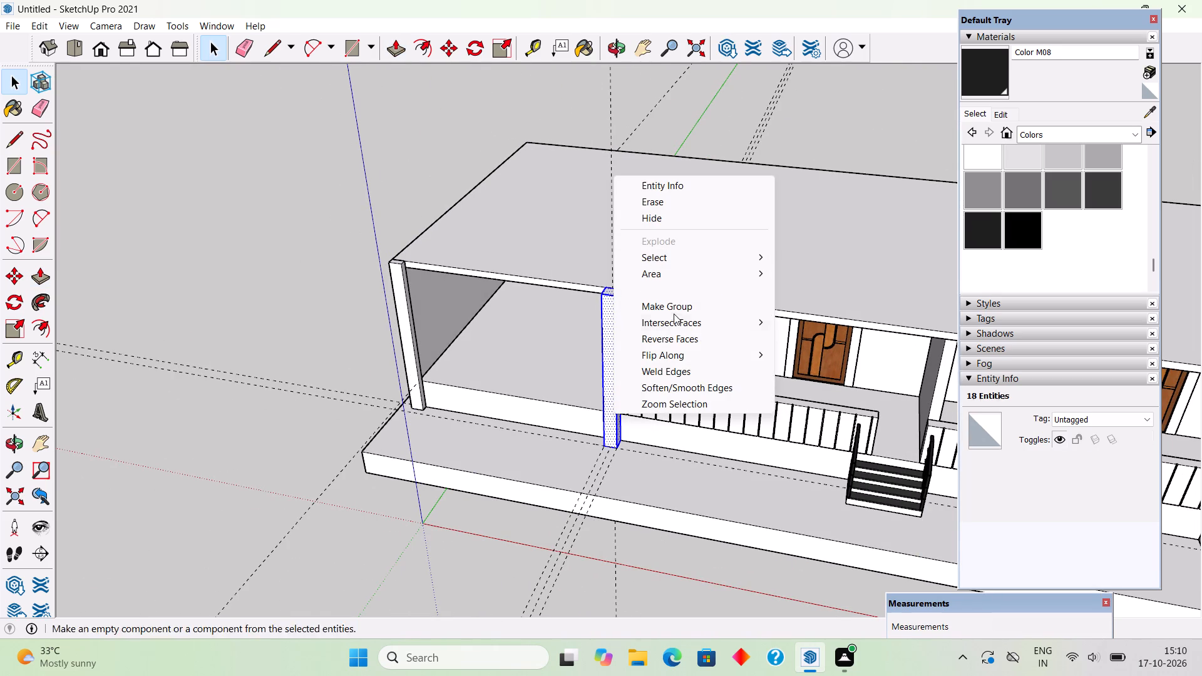
left_click(674, 307)
left_click(431, 159)
Place a guide 1' below the top edge on the bay-facing side of the open bay's corner column.
scroll(442, 334, "up", 8)
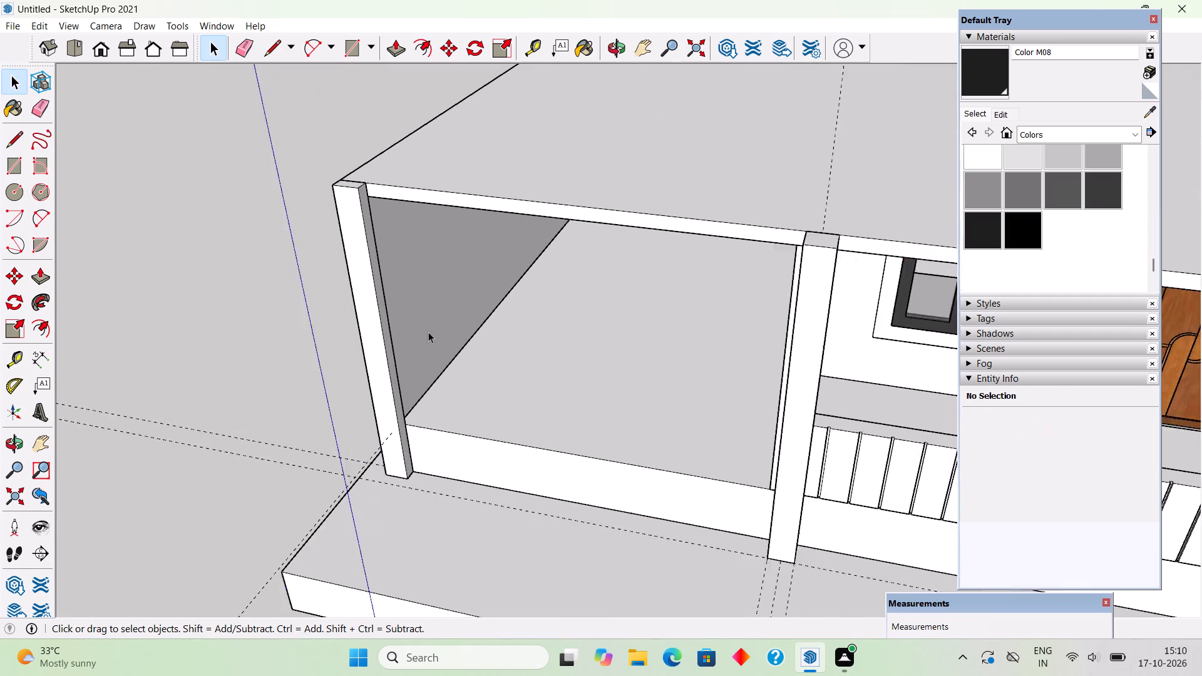
scroll(428, 332, "up", 1)
middle_click_drag(381, 280, 193, 272)
scroll(193, 272, "down", 4)
scroll(403, 78, "up", 7)
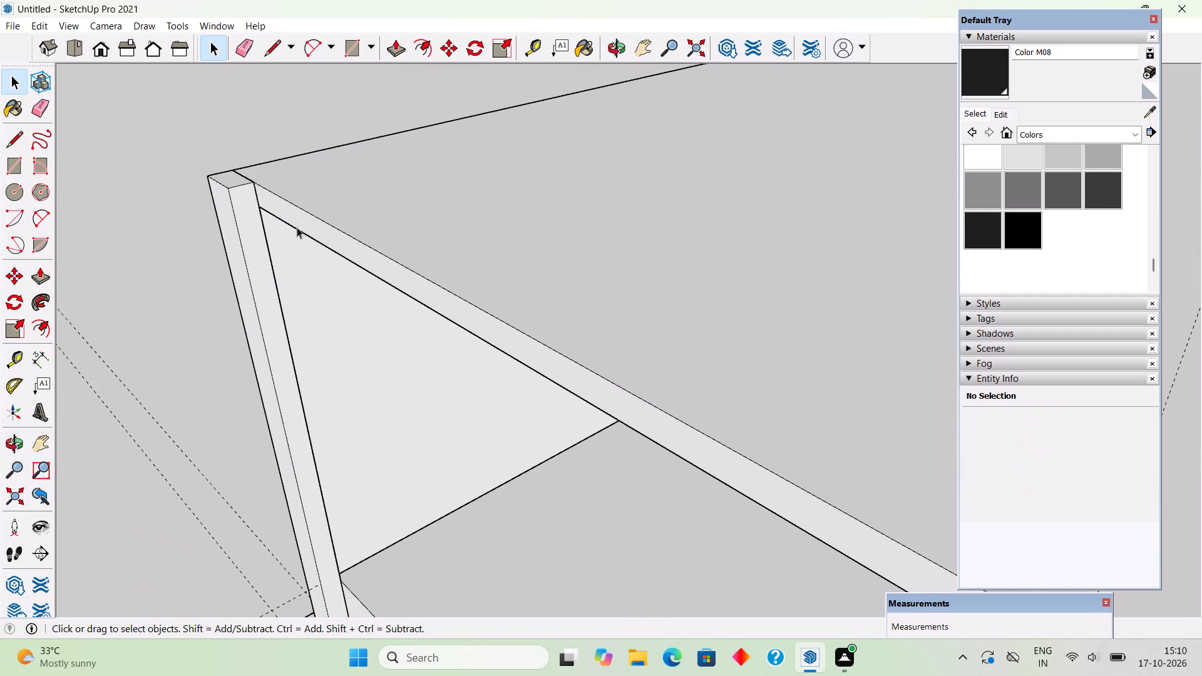
key("t")
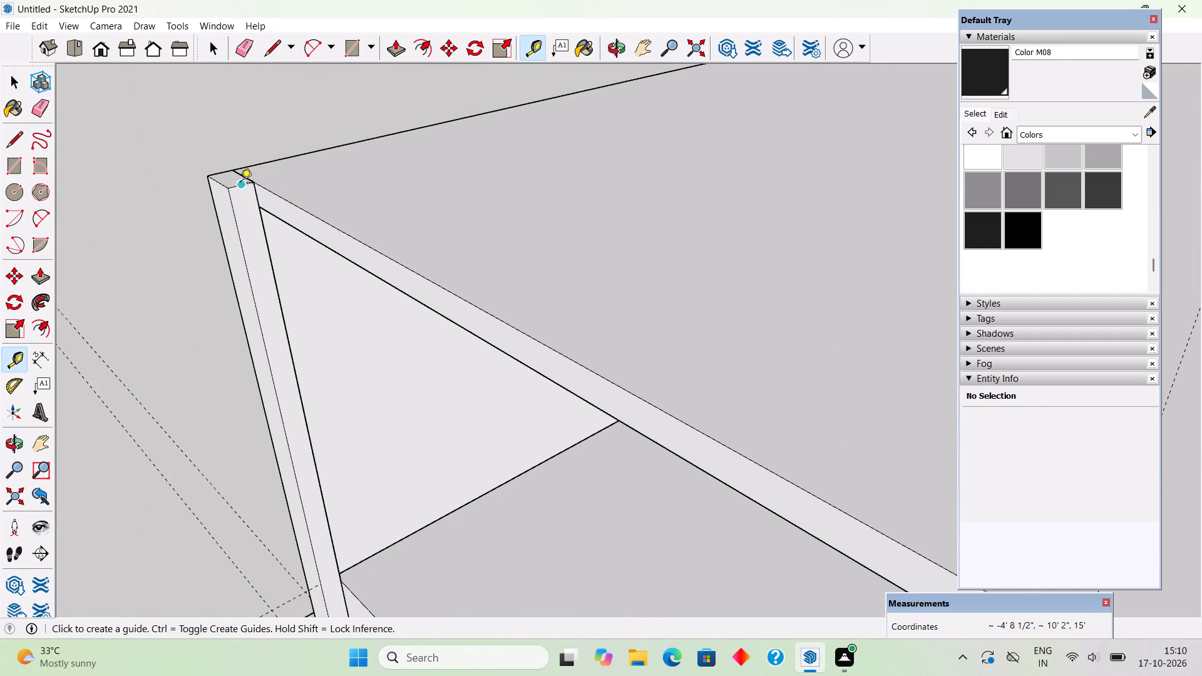
left_click(240, 188)
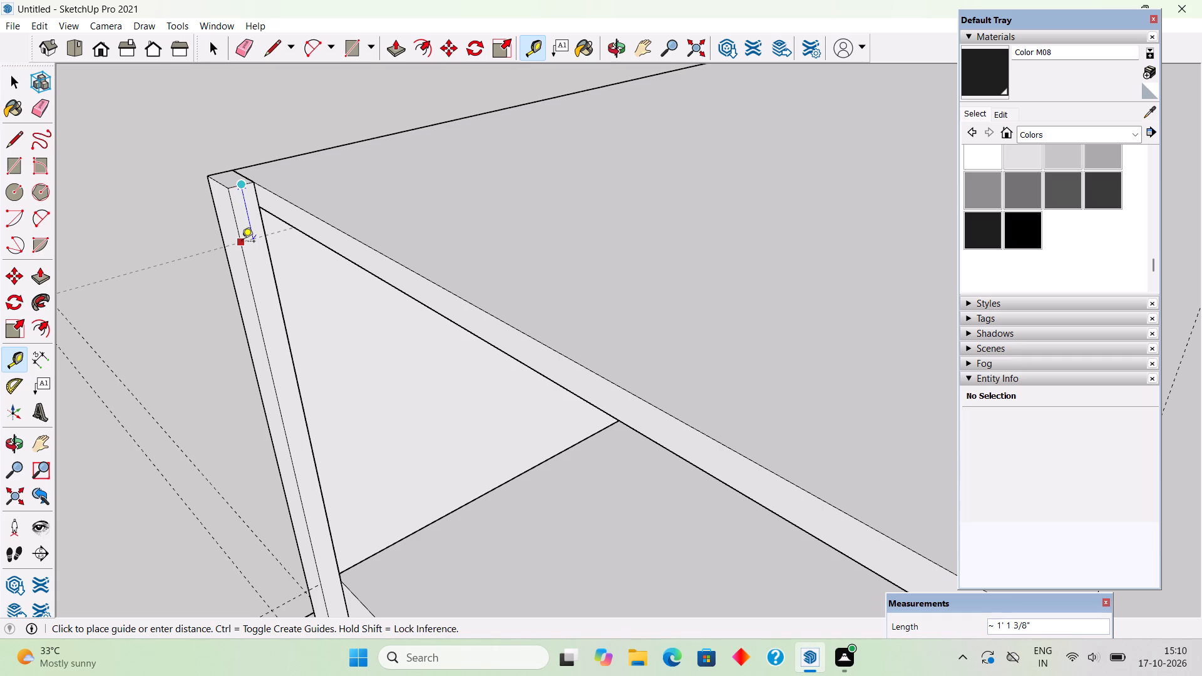
type("1'")
key("Return")
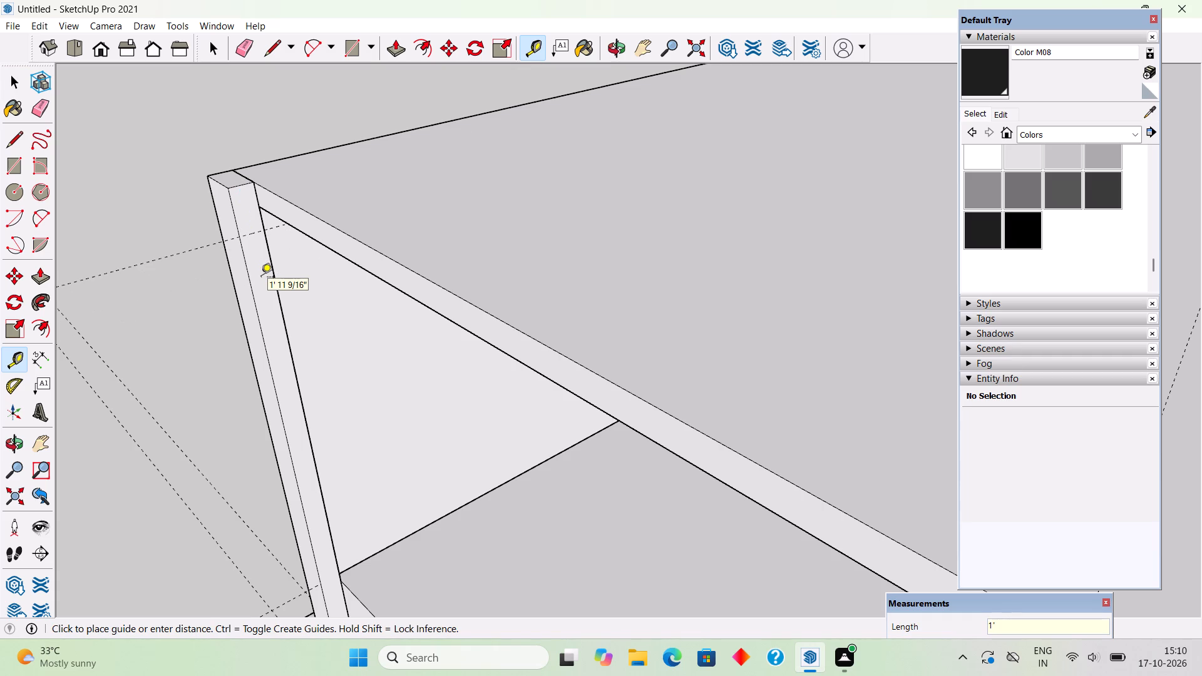
Make a group from the open bay's corner column.
key("l")
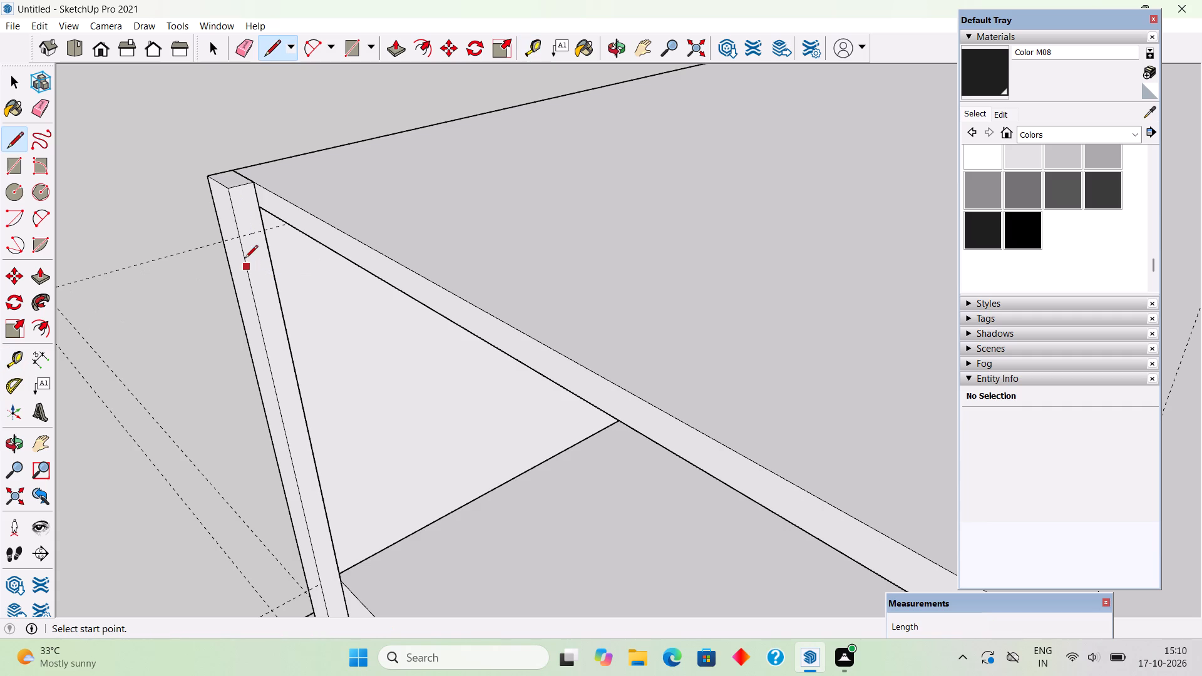
key("space")
triple_click(244, 250)
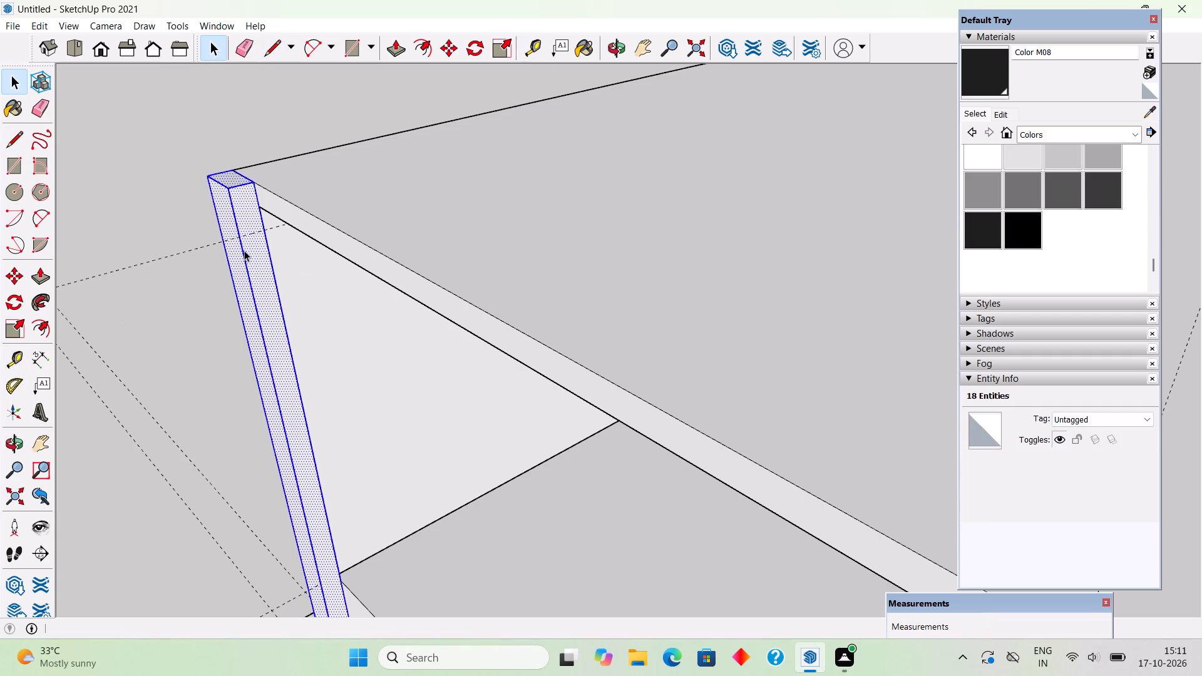
right_click(244, 250)
left_click(289, 373)
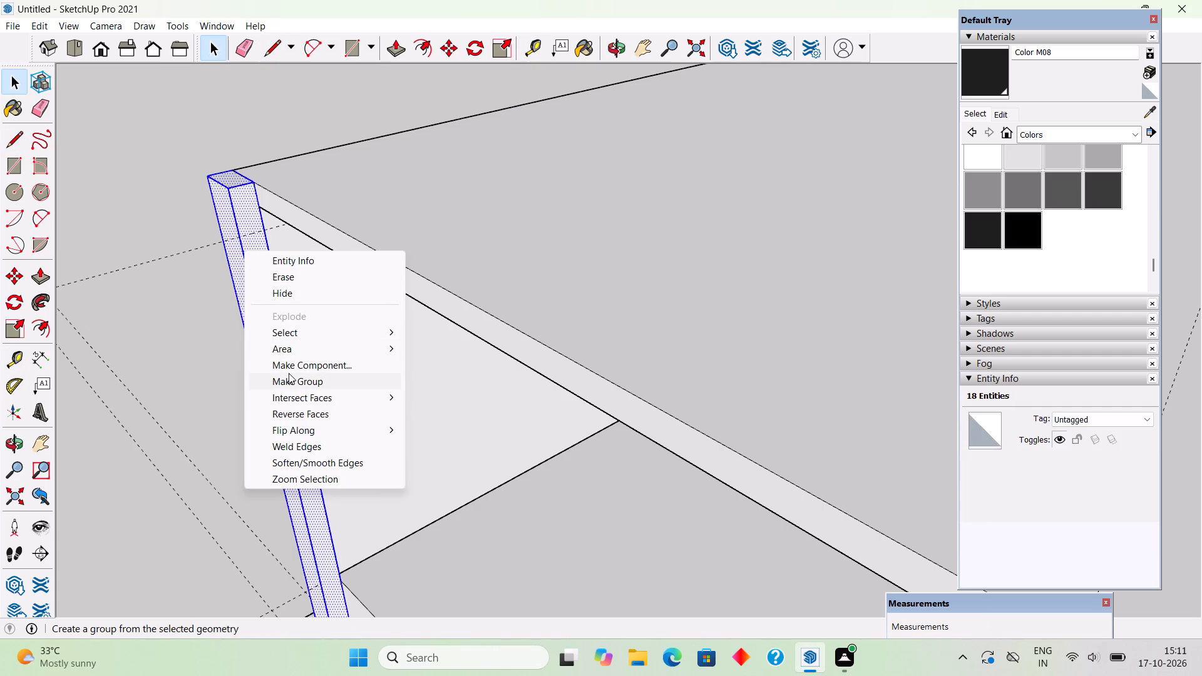
left_click(223, 120)
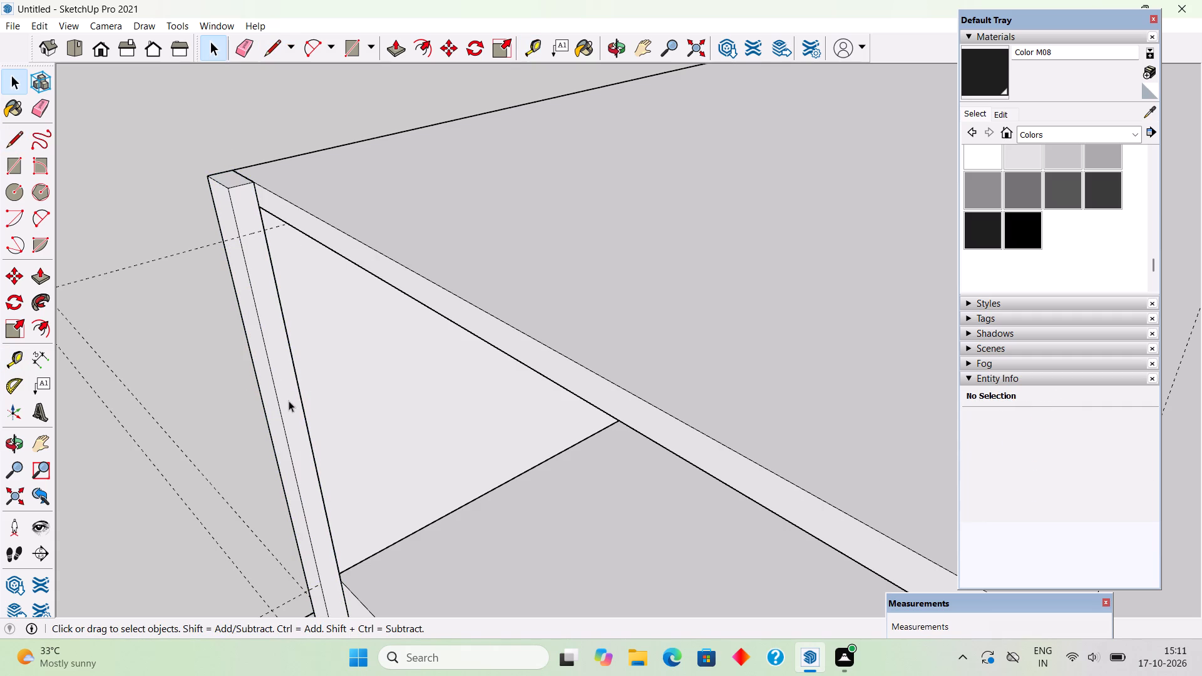
Inside the corner column group, draw a 6" line across its bay-facing side along the guide.
triple_click(288, 401)
key("l")
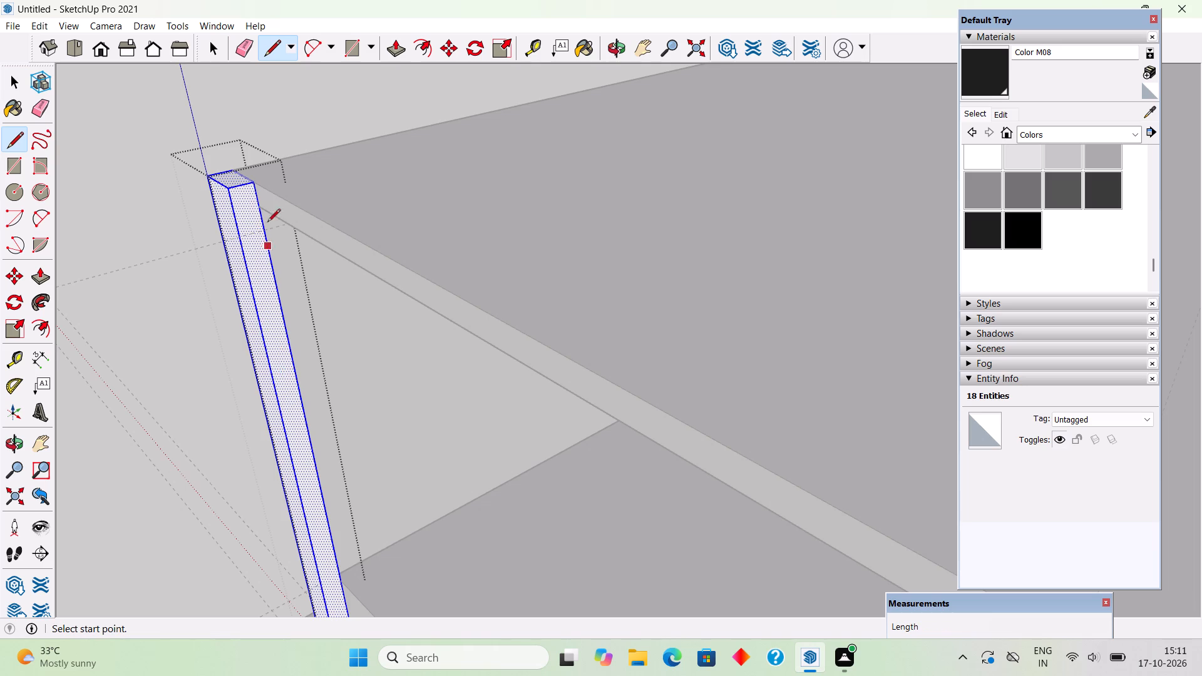
left_click(242, 237)
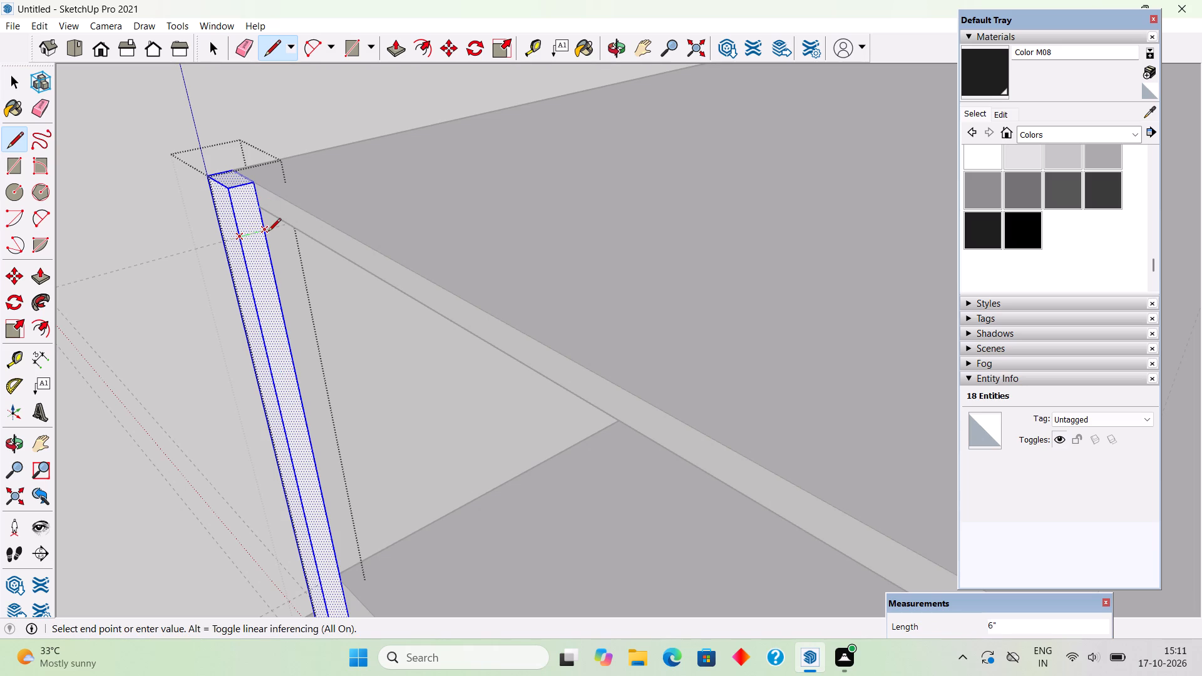
left_click(268, 232)
Pull the corner column's upper face about 15' 3" across the bay to the neighbouring column as a beam, and exit the group.
key("p")
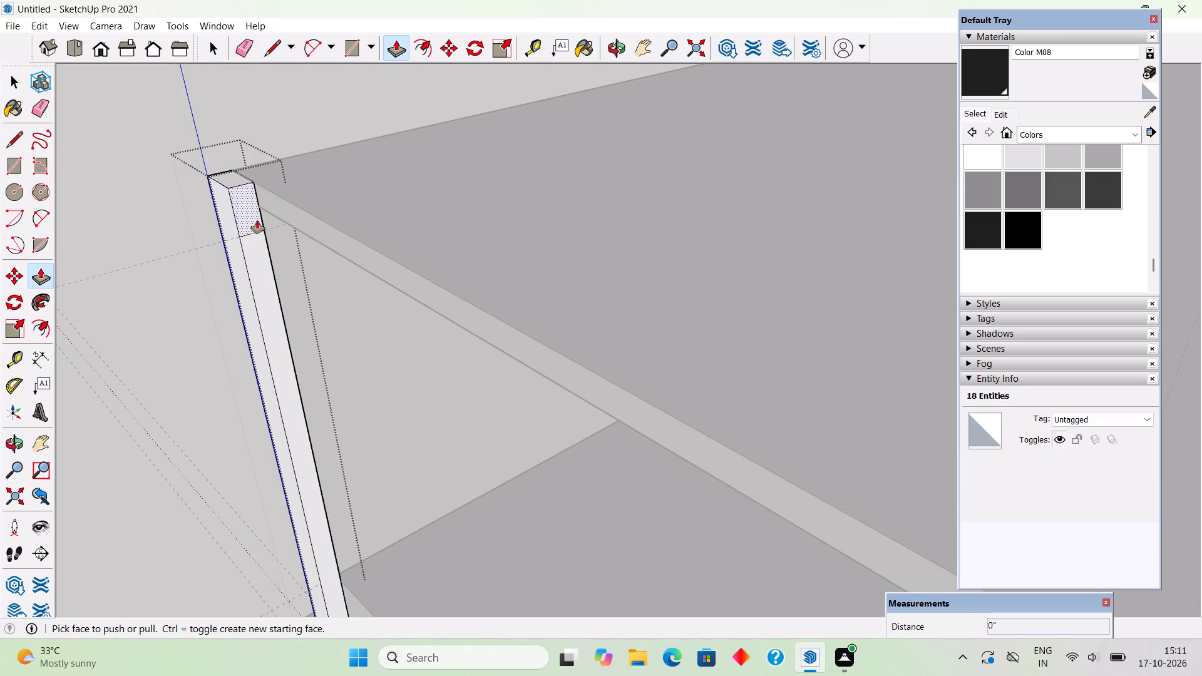
left_click(257, 220)
scroll(322, 272, "down", 10)
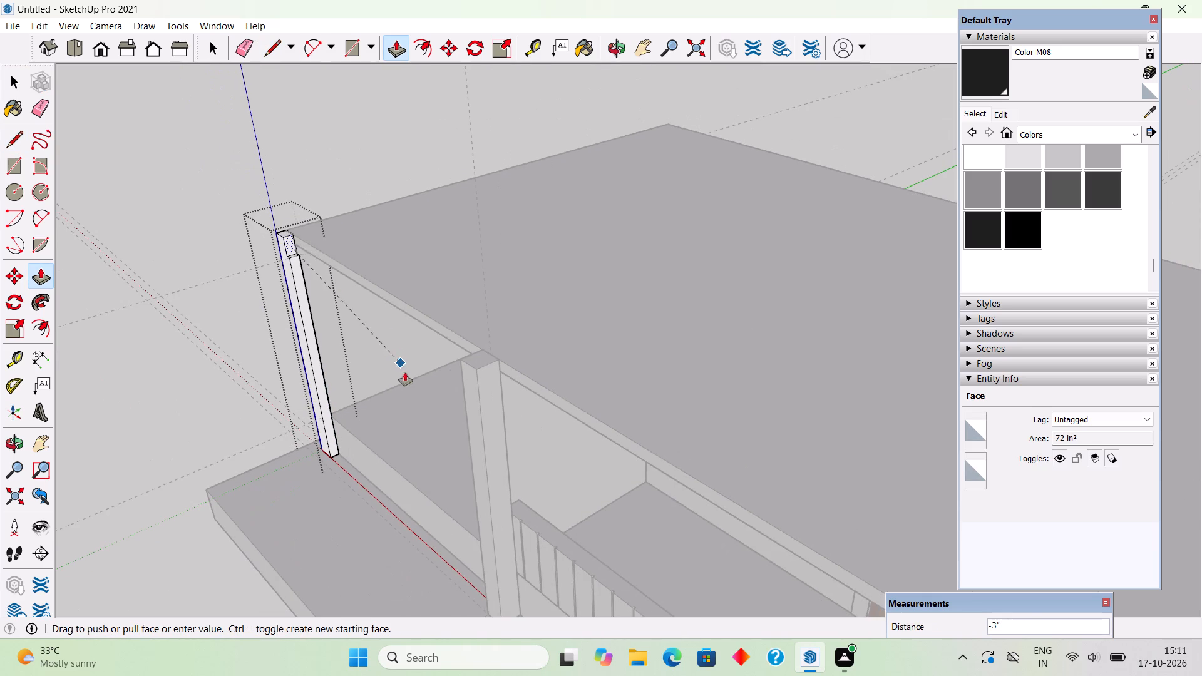
left_click(465, 411)
scroll(461, 411, "down", 3)
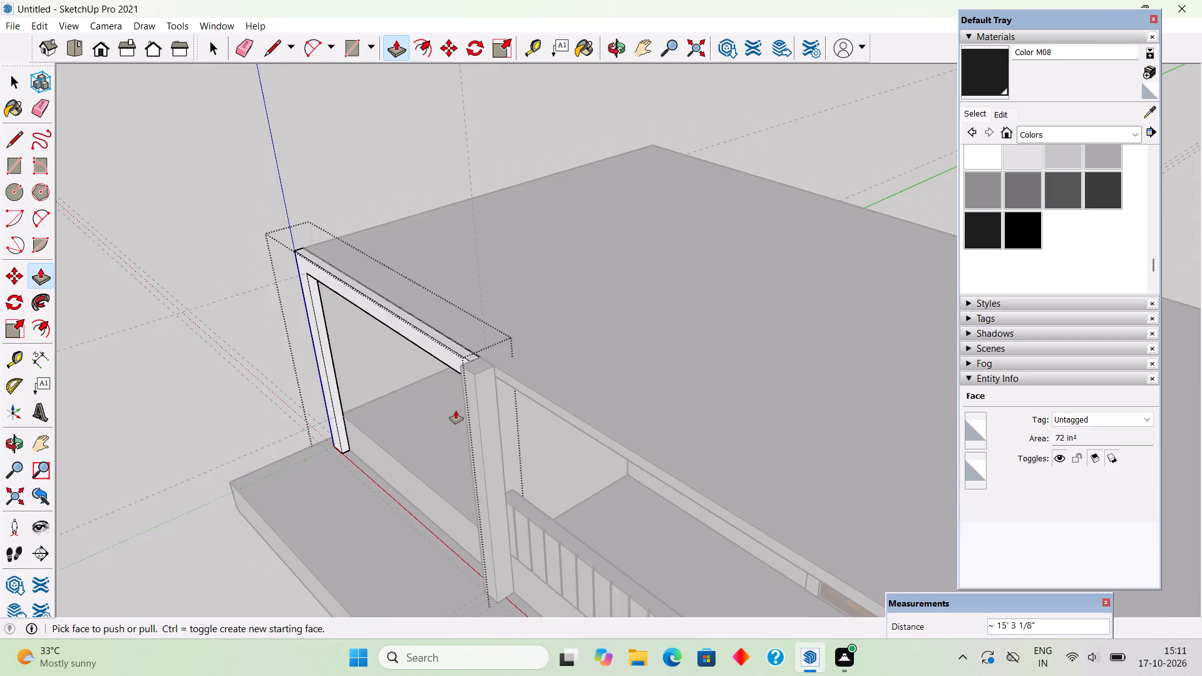
middle_click_drag(376, 475, 659, 424)
left_click(224, 103)
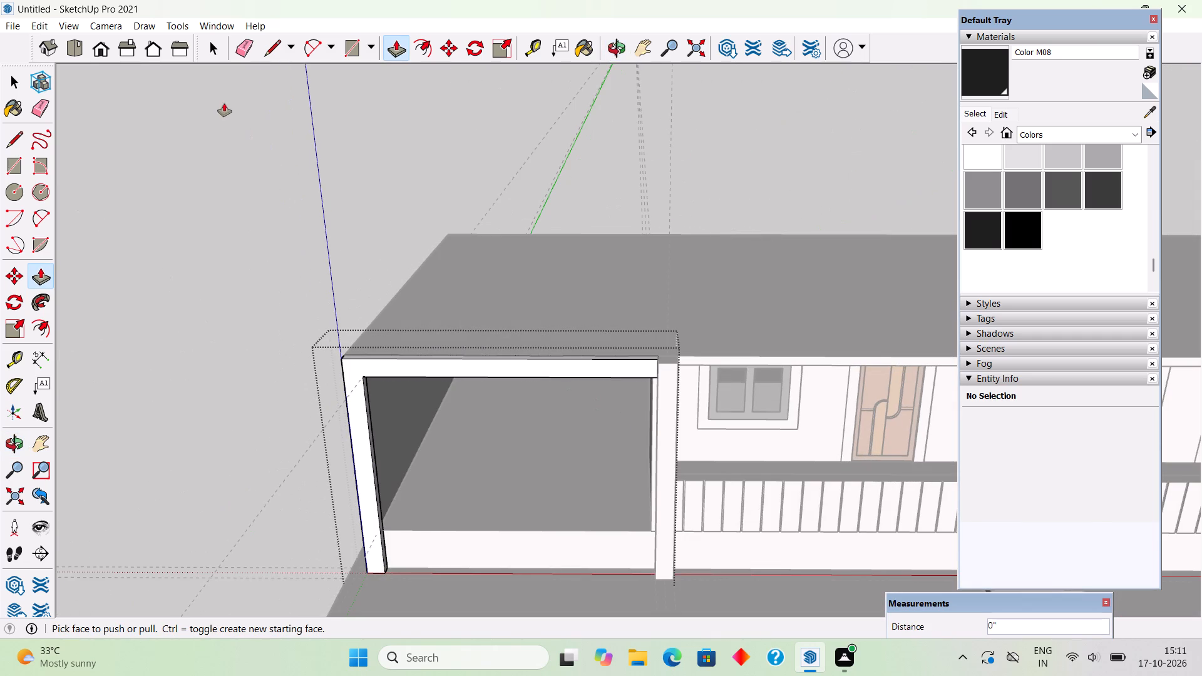
key("space")
left_click(224, 103)
Open the group of the column between the open bay and the railed veranda and raise its top 8".
scroll(247, 225, "down", 4)
middle_click_drag(338, 366, 405, 188)
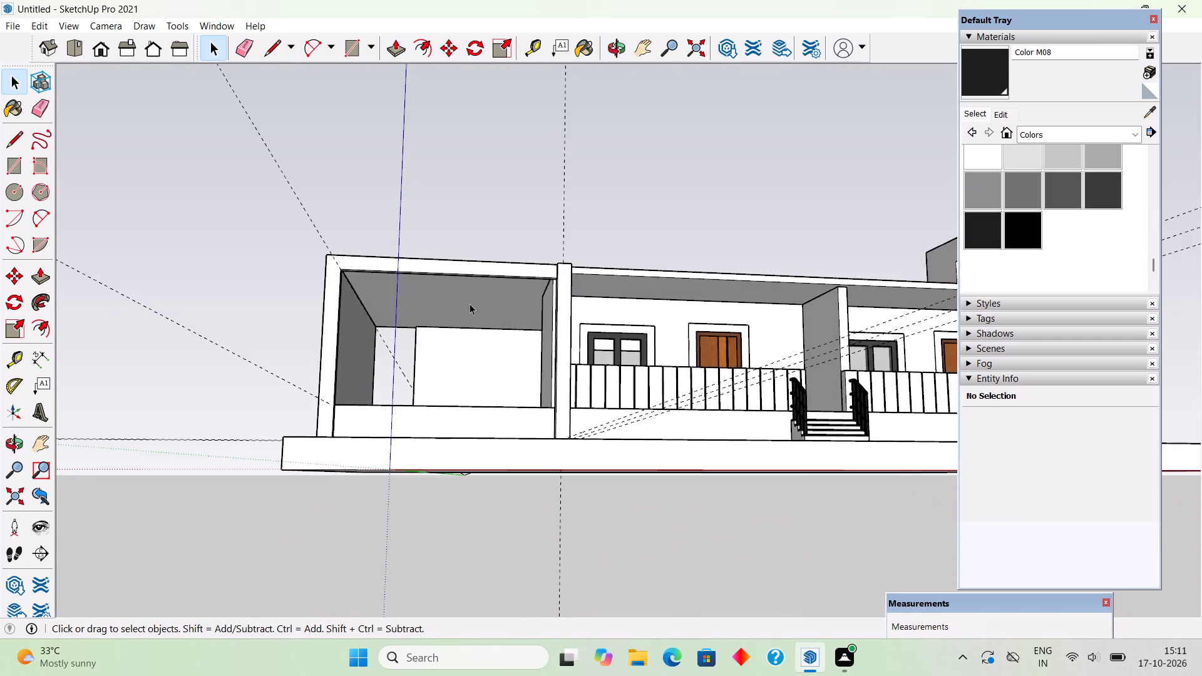
scroll(482, 310, "up", 4)
middle_click_drag(600, 451, 788, 595)
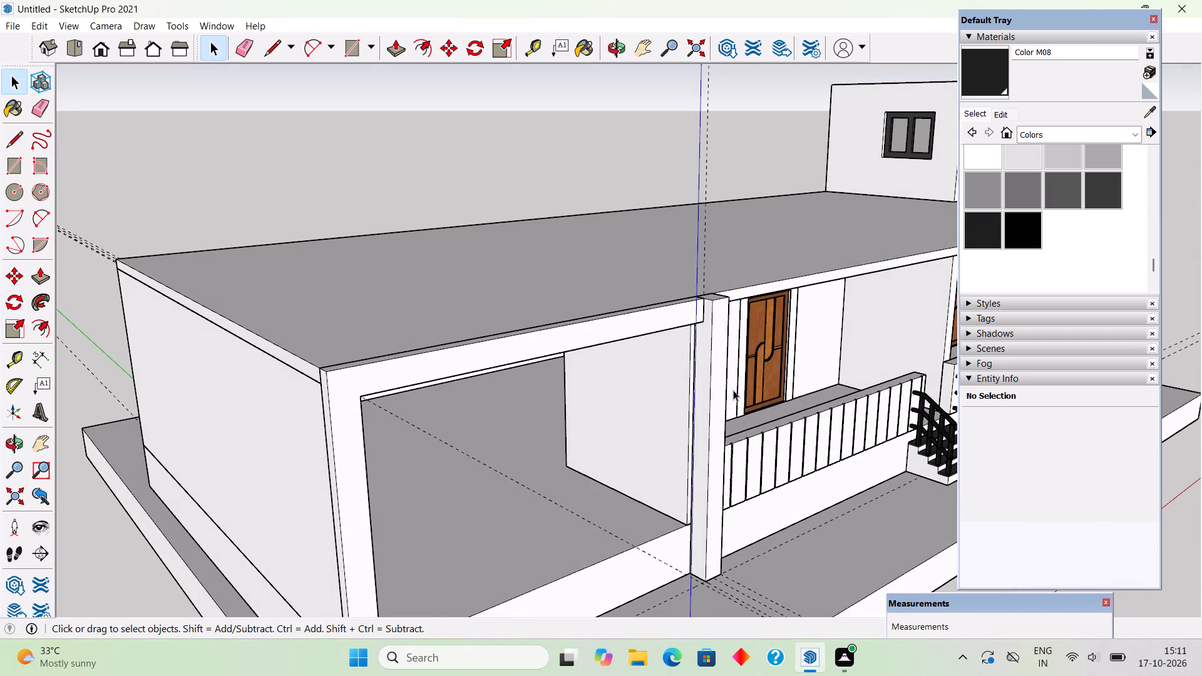
middle_click_drag(733, 390, 723, 508)
scroll(697, 417, "up", 4)
double_click(706, 438)
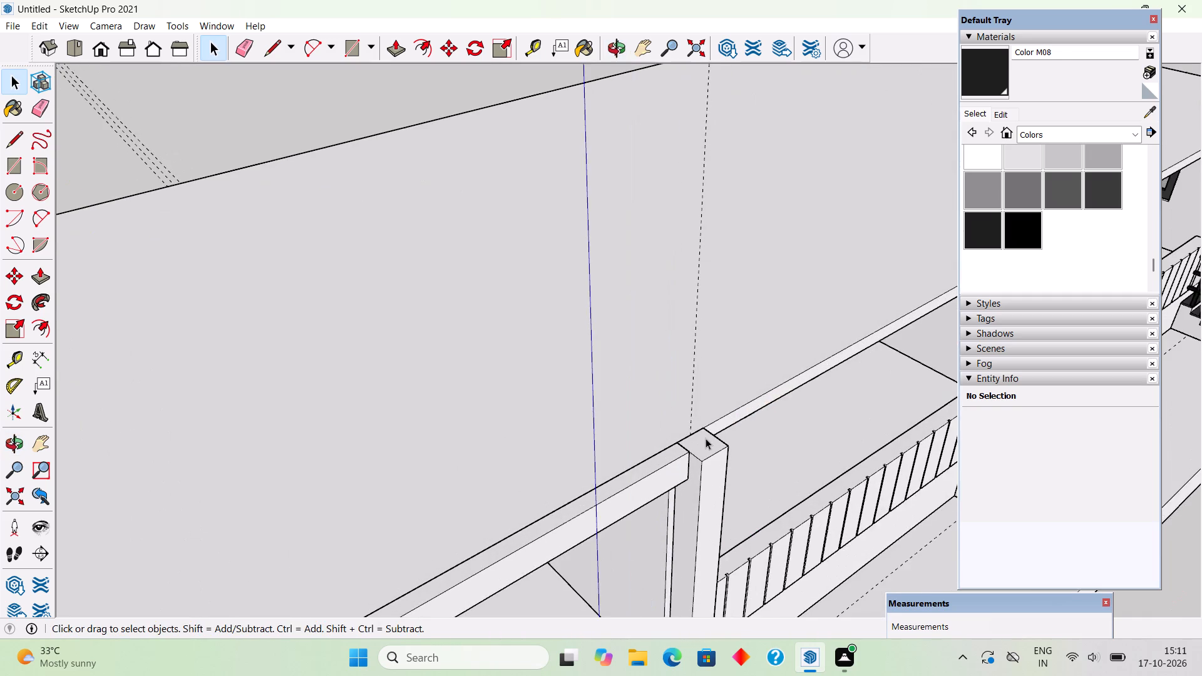
scroll(706, 438, "up", 1)
left_click(706, 438)
key("p")
left_click(706, 438)
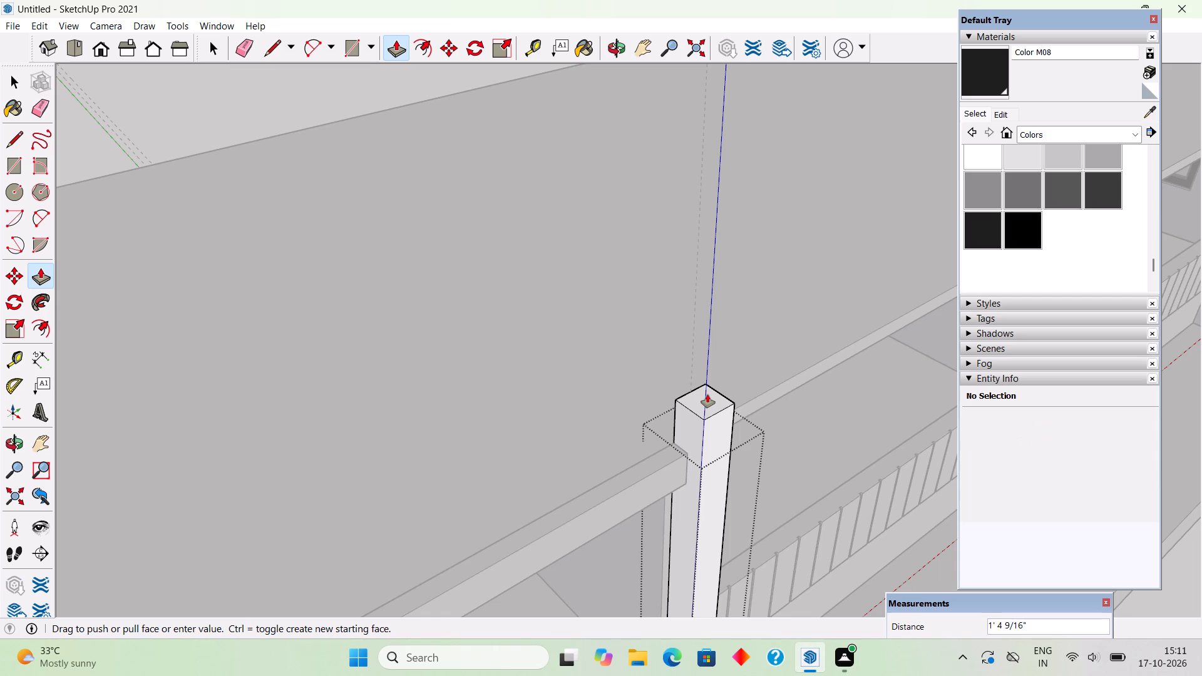
type("8\"")
key("Return")
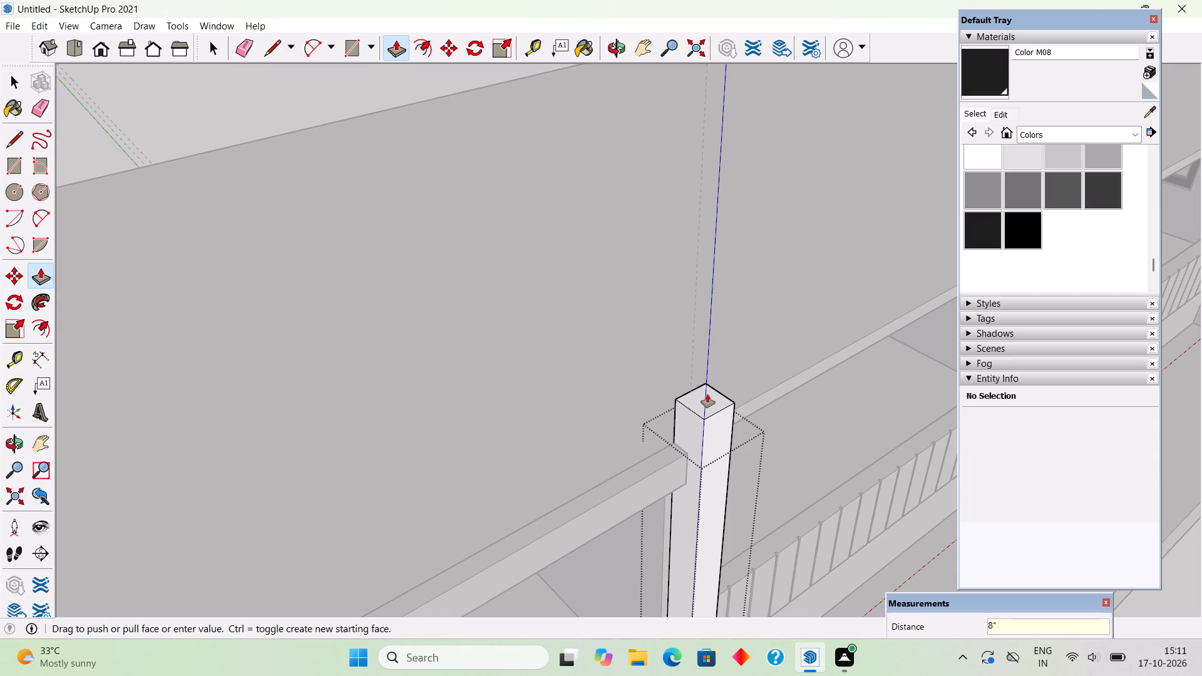
Draw a line across the raised column's bay-facing side at the level of the roof slab's top.
key("l")
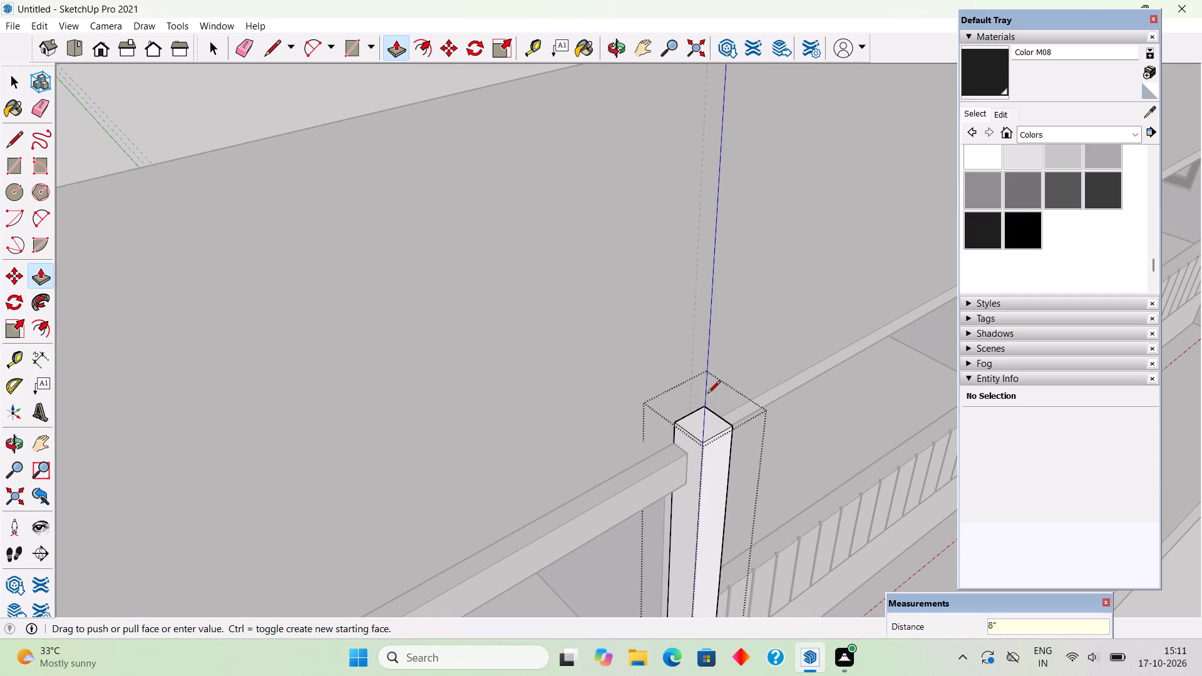
left_click(671, 443)
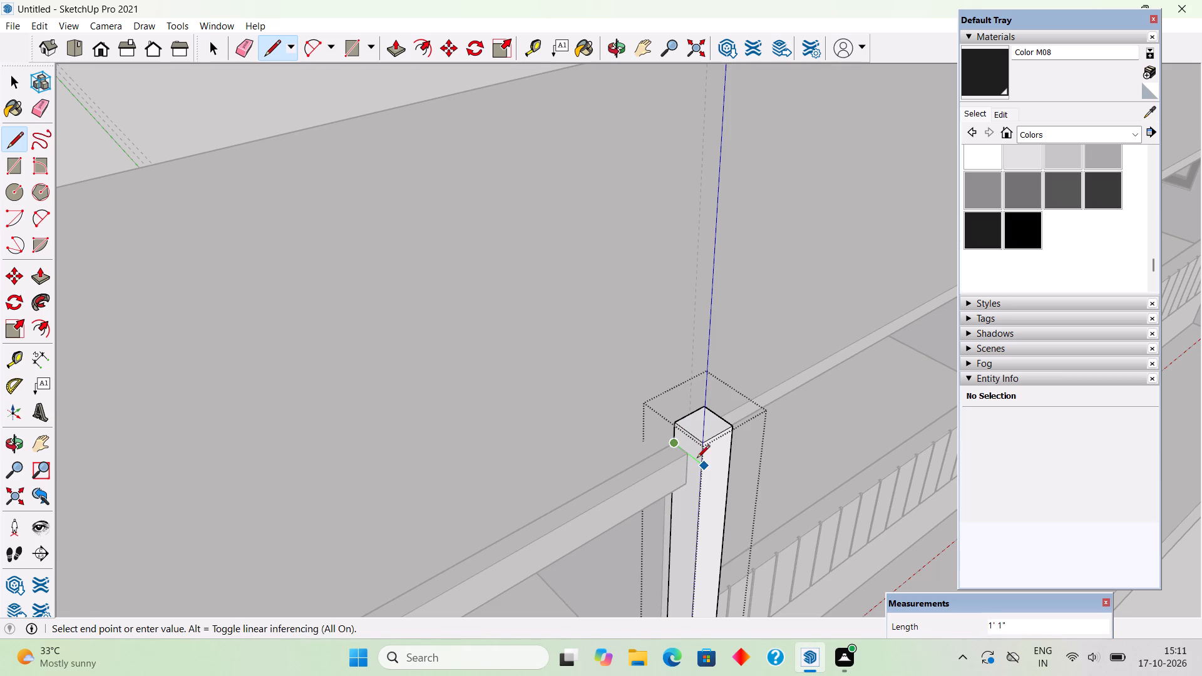
left_click(698, 459)
key("space")
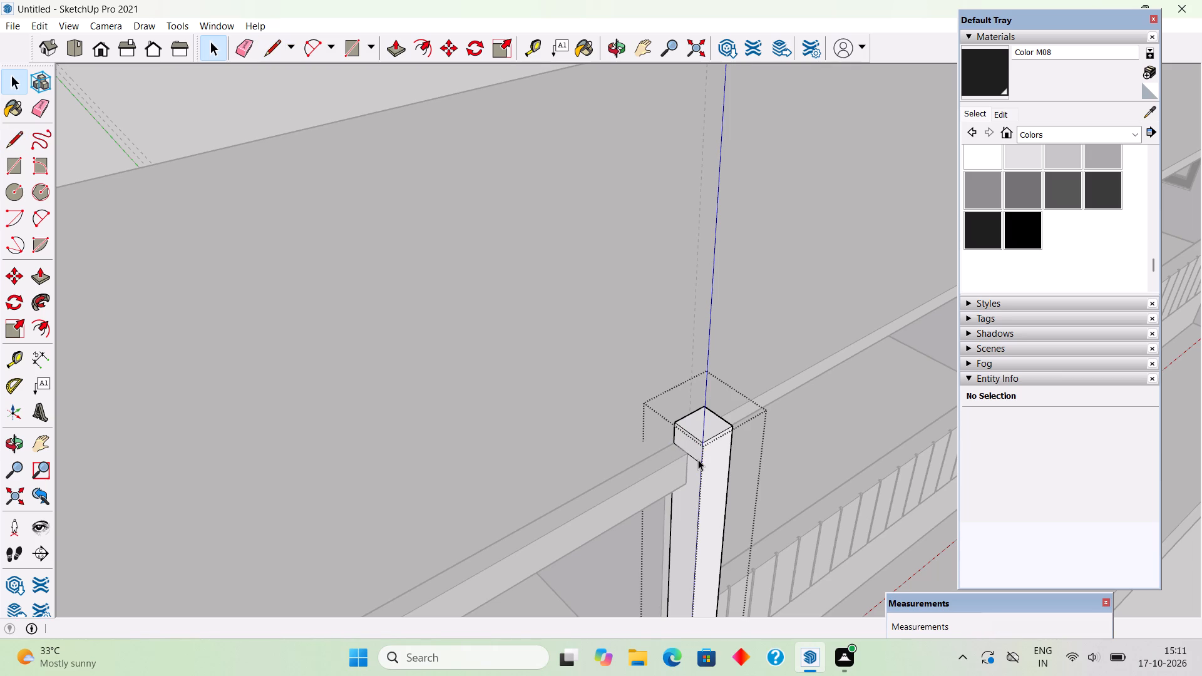
Pull the face above that line about 16' 3" along the roof edge to the outer corner as a raised beam.
key("p")
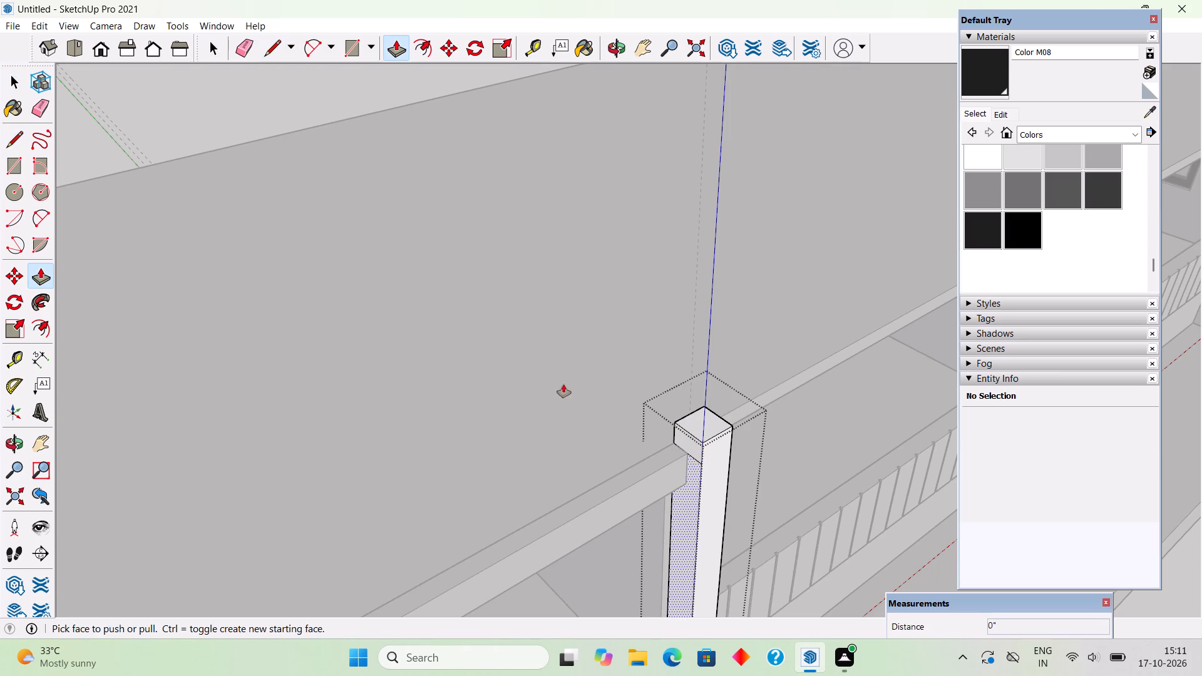
left_click(689, 440)
scroll(574, 472, "down", 8)
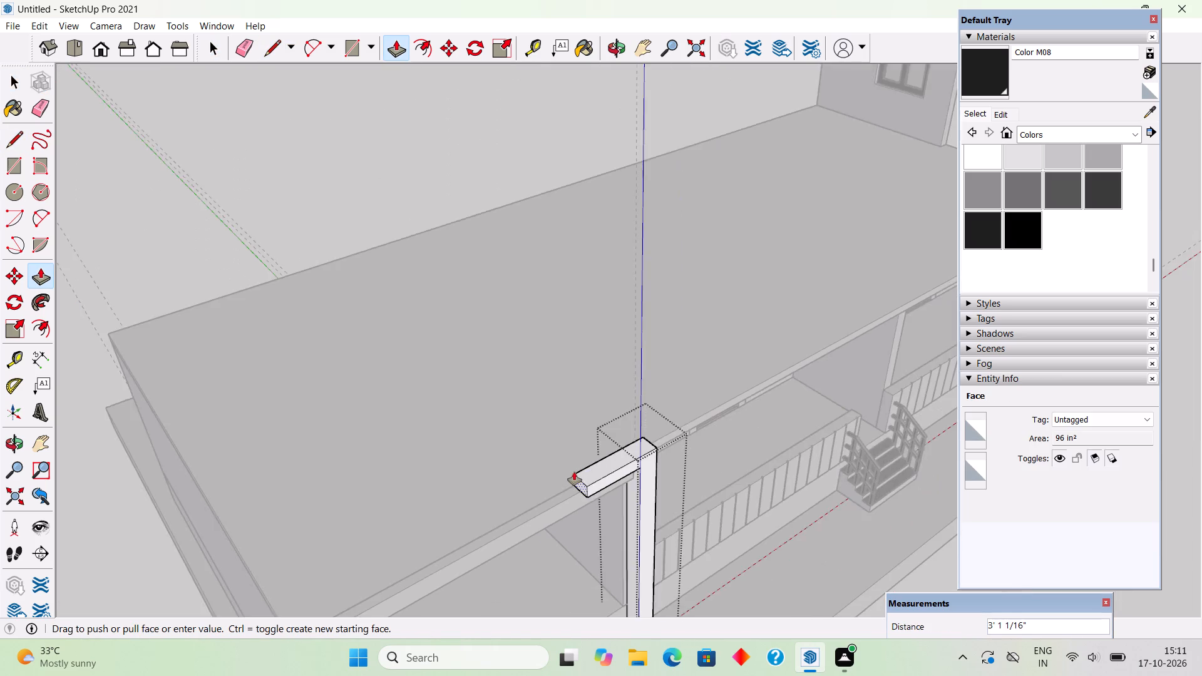
scroll(574, 472, "down", 7)
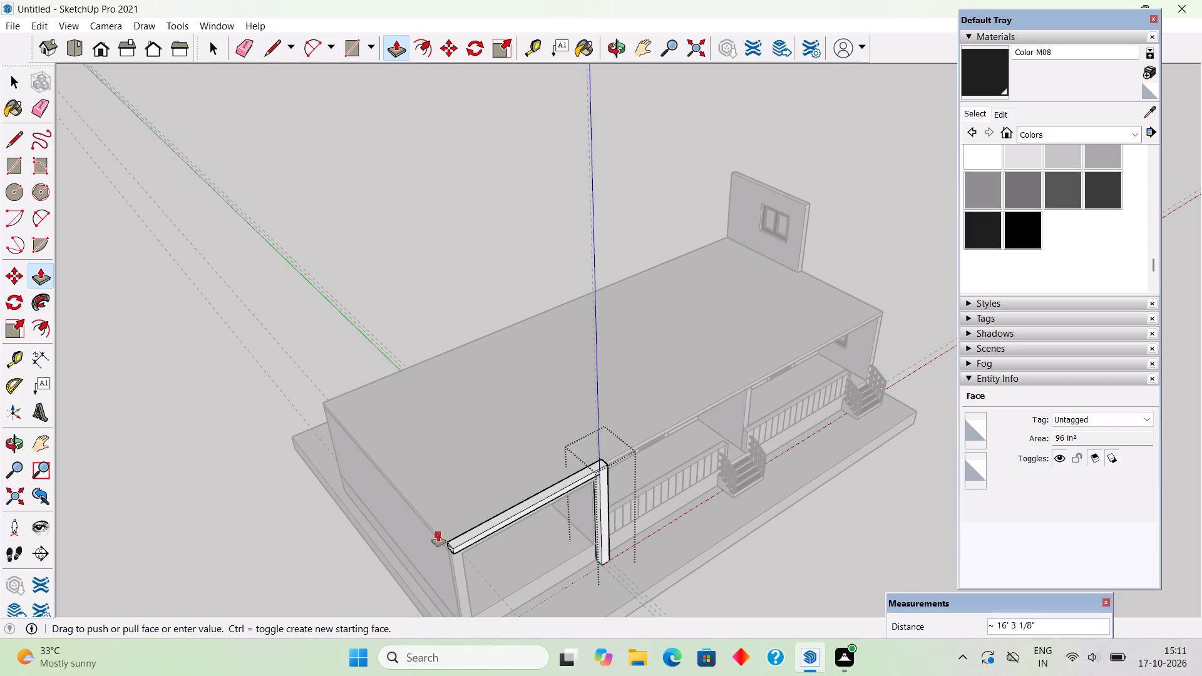
left_click(437, 532)
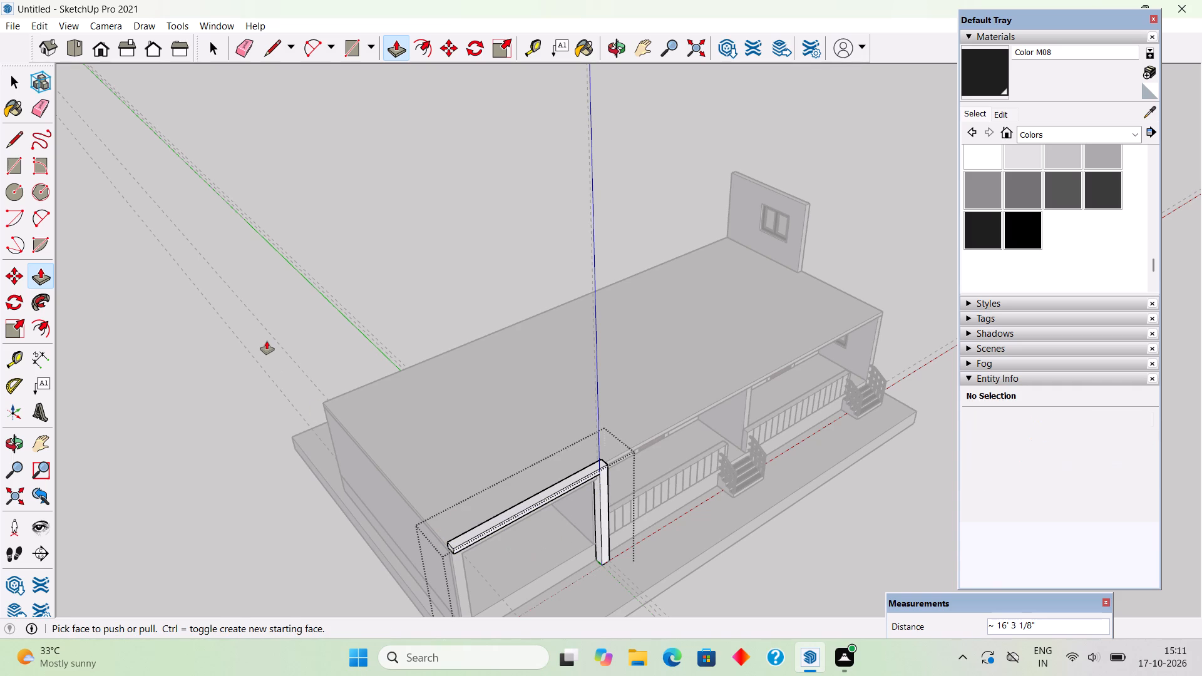
key("space")
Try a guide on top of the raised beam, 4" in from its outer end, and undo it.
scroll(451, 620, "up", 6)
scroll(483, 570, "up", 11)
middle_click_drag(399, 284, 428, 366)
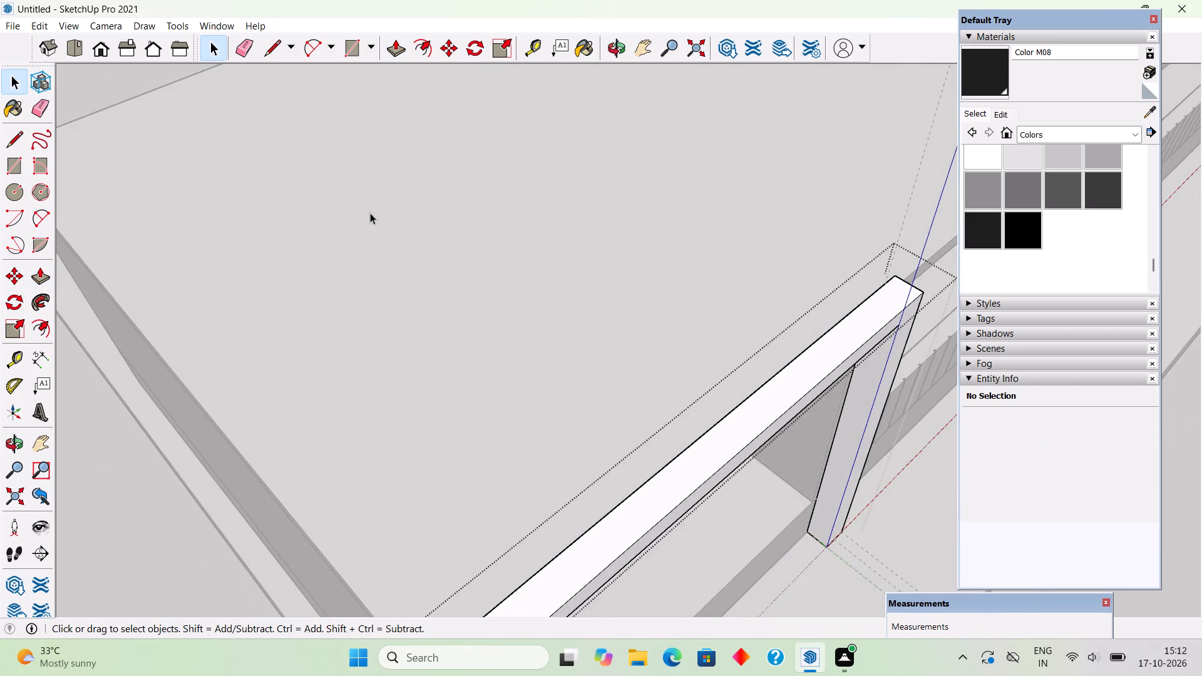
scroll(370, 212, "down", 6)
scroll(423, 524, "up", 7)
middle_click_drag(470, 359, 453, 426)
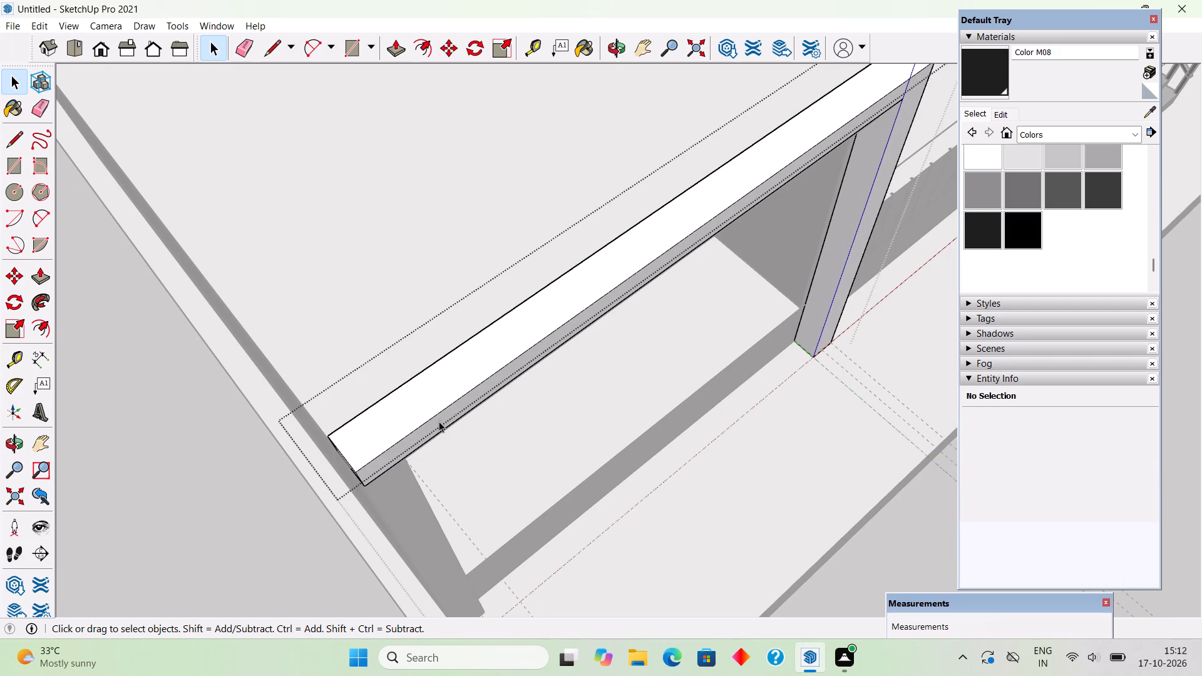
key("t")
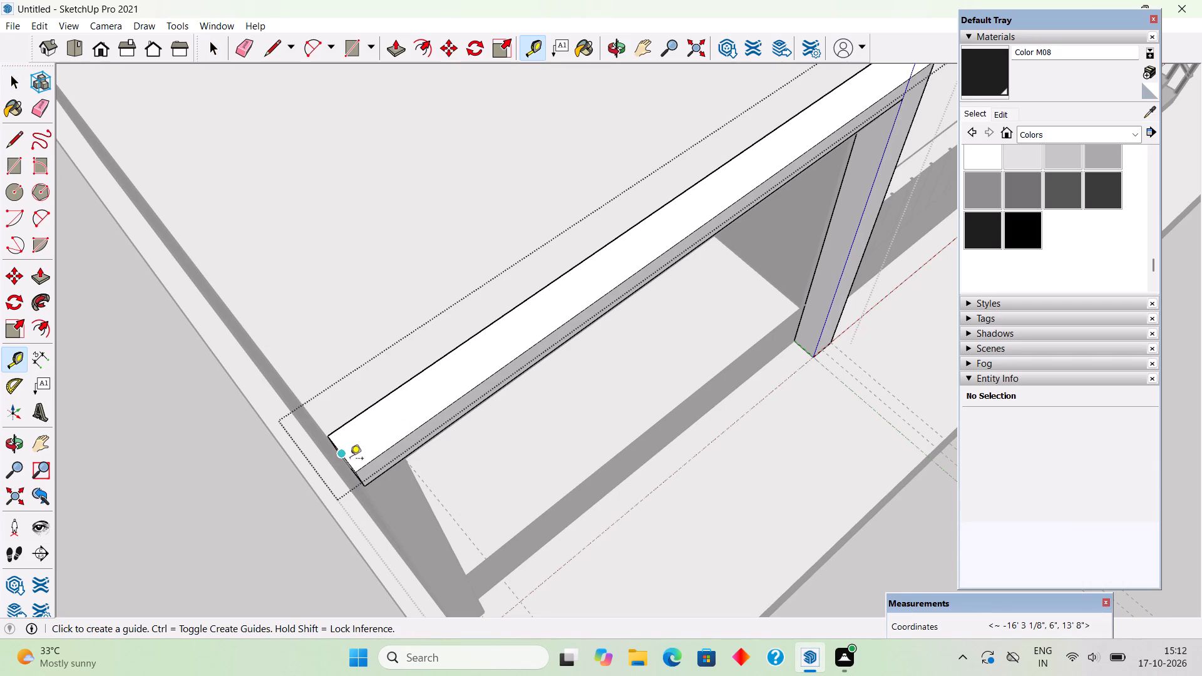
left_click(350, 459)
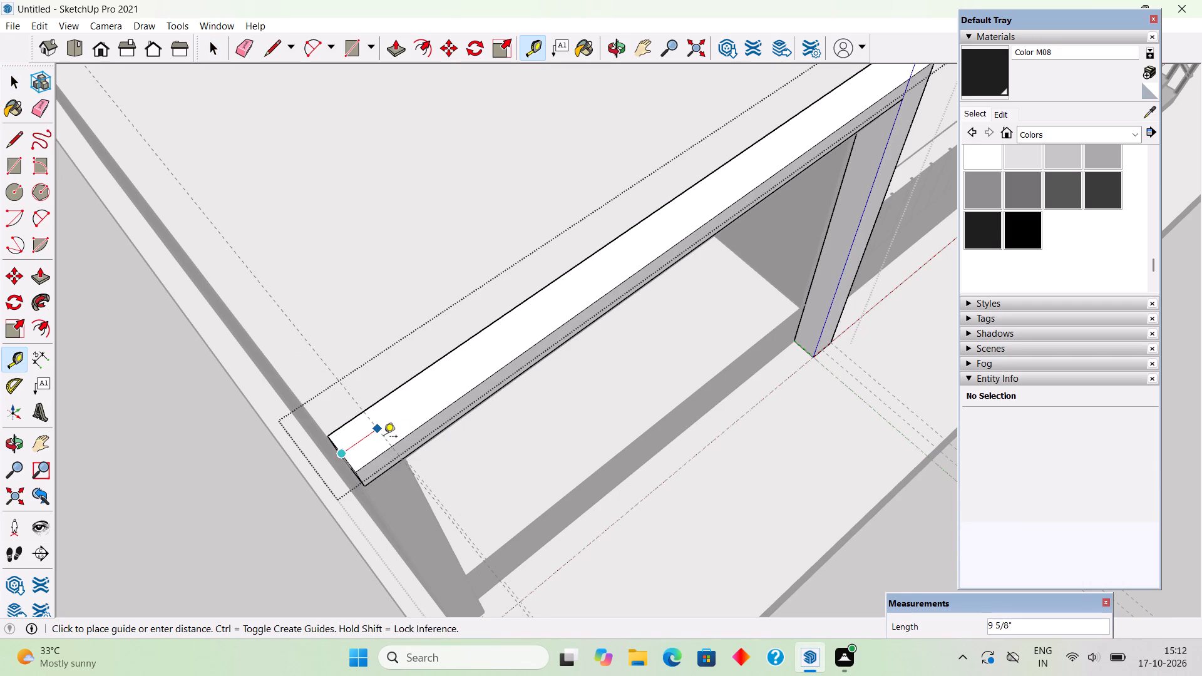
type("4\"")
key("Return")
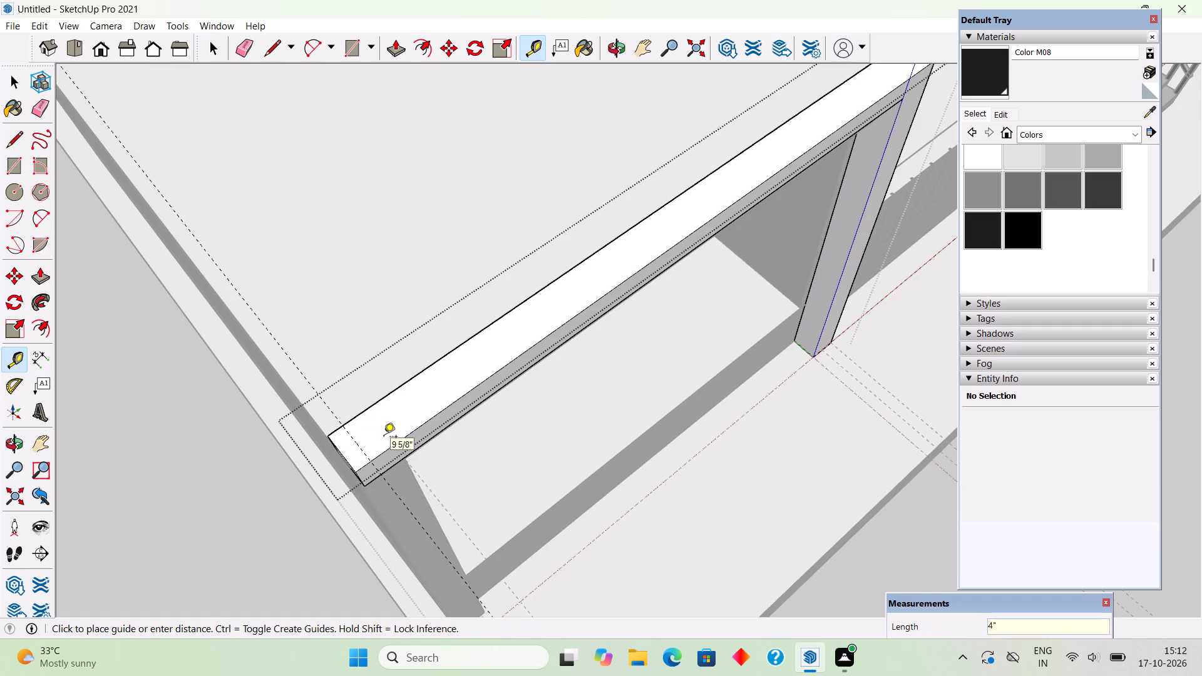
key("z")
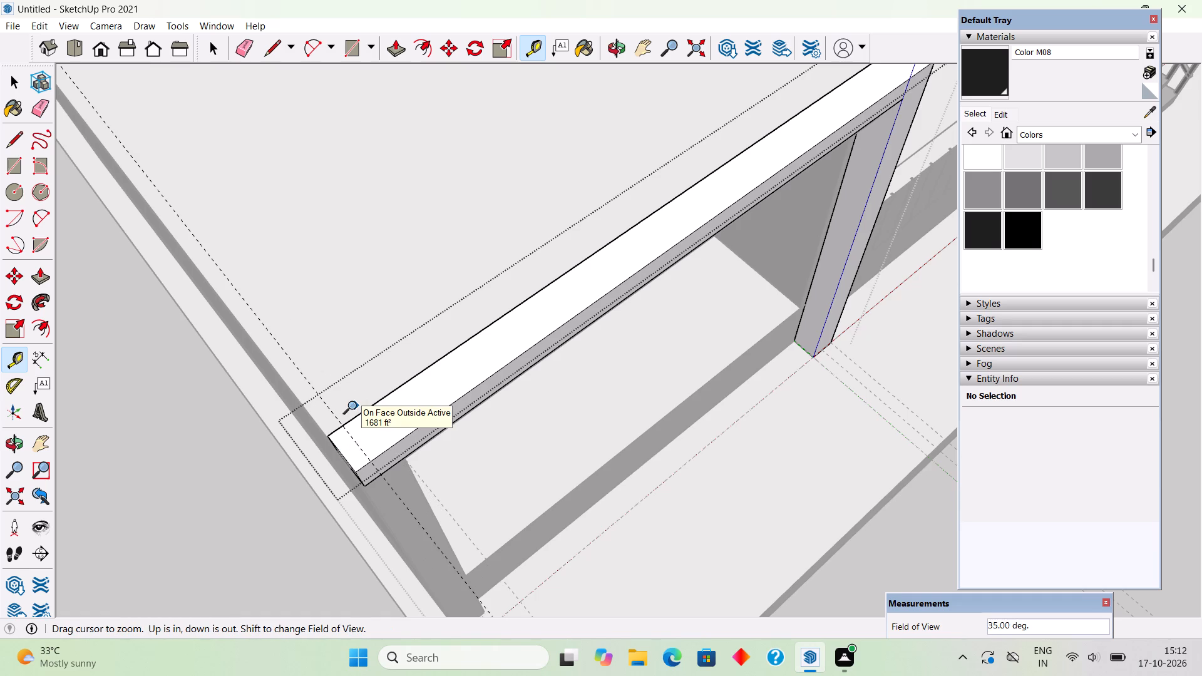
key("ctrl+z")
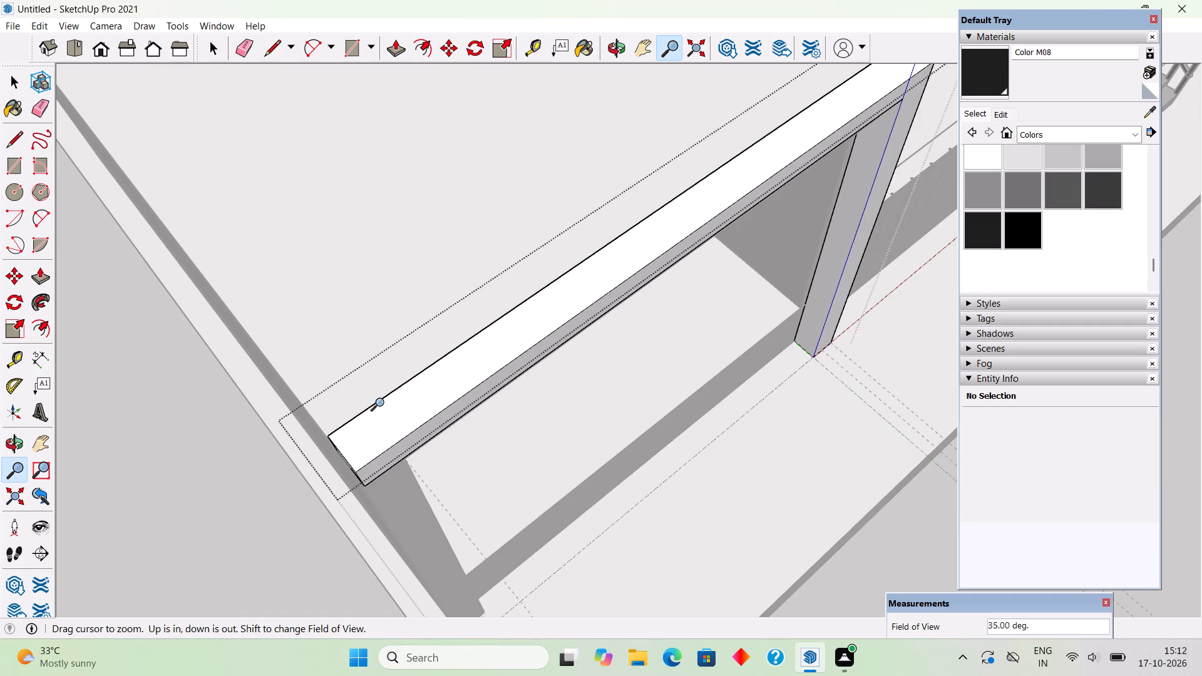
Place a guide 6" in from the raised beam's outer end and draw a line across its top along the guide.
key("t")
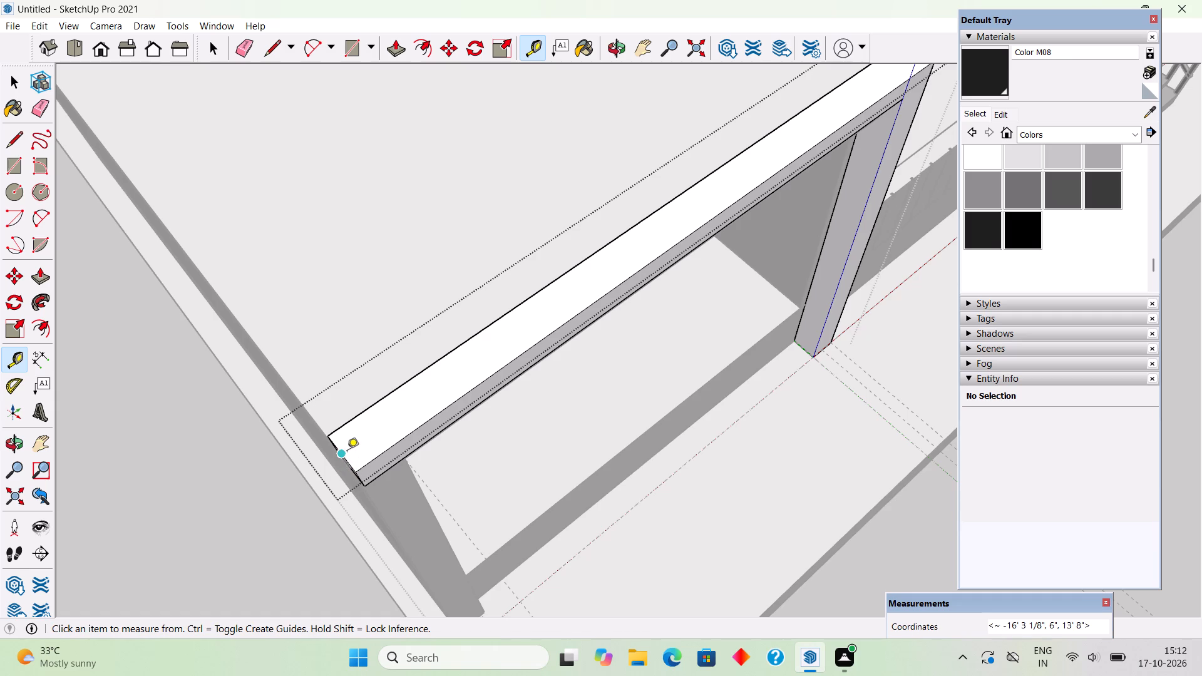
left_click(347, 453)
key("space")
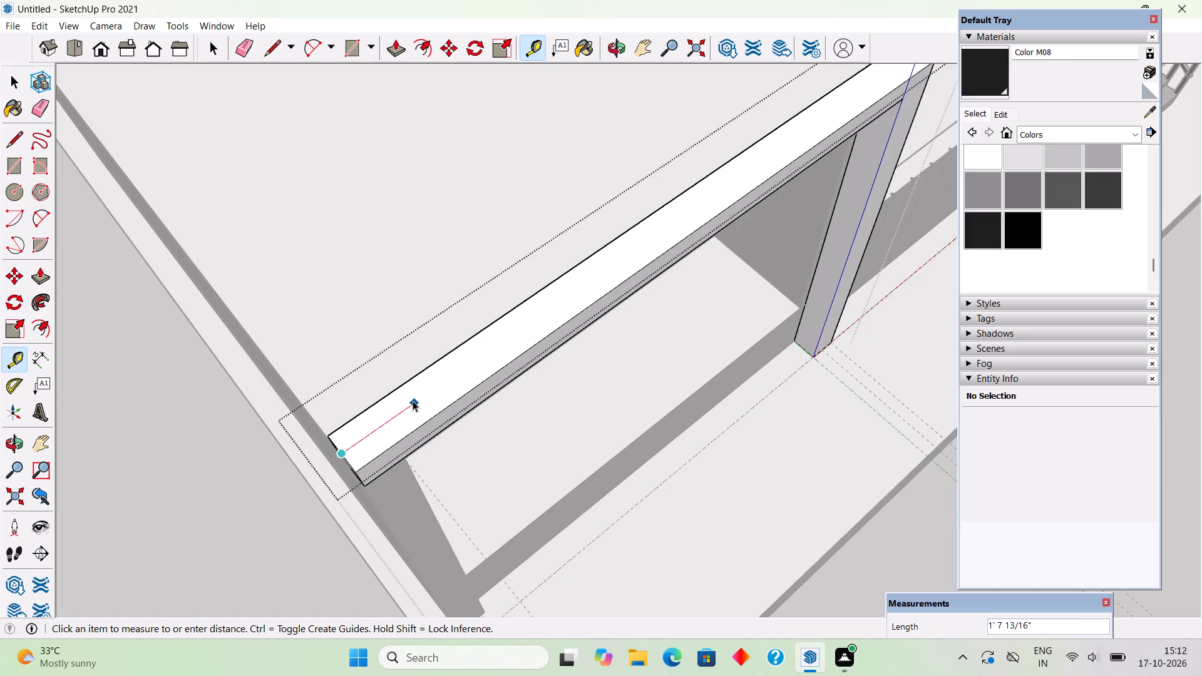
key("t")
left_click(352, 459)
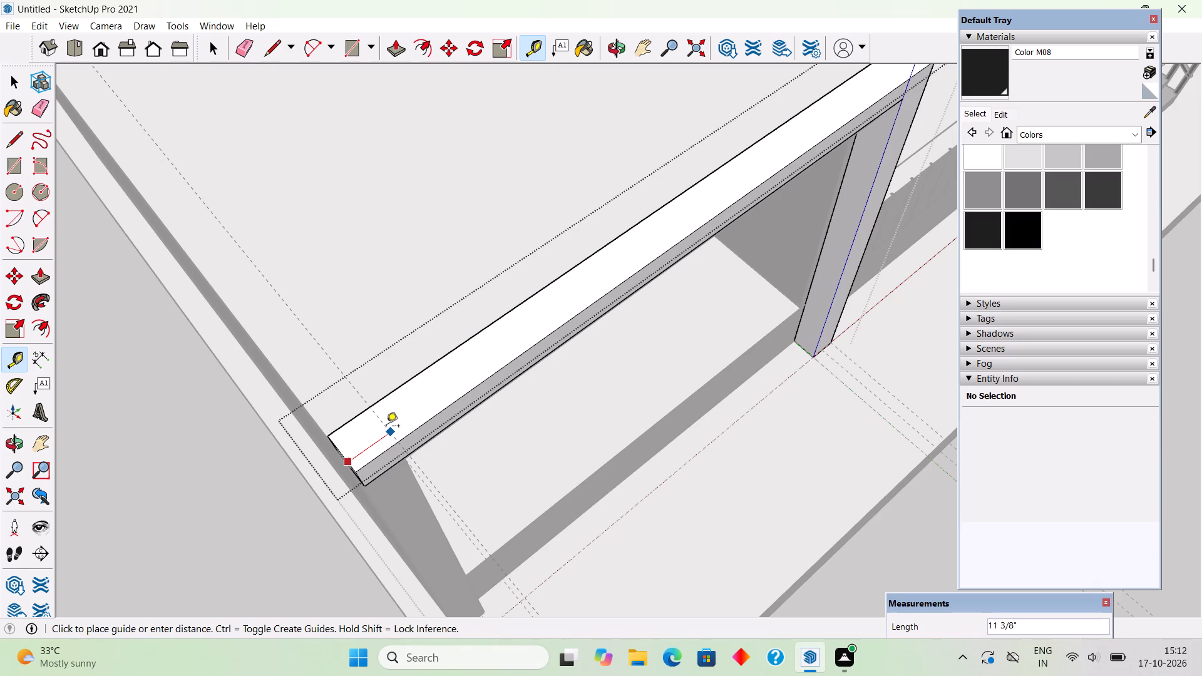
type("6\"")
key("Return")
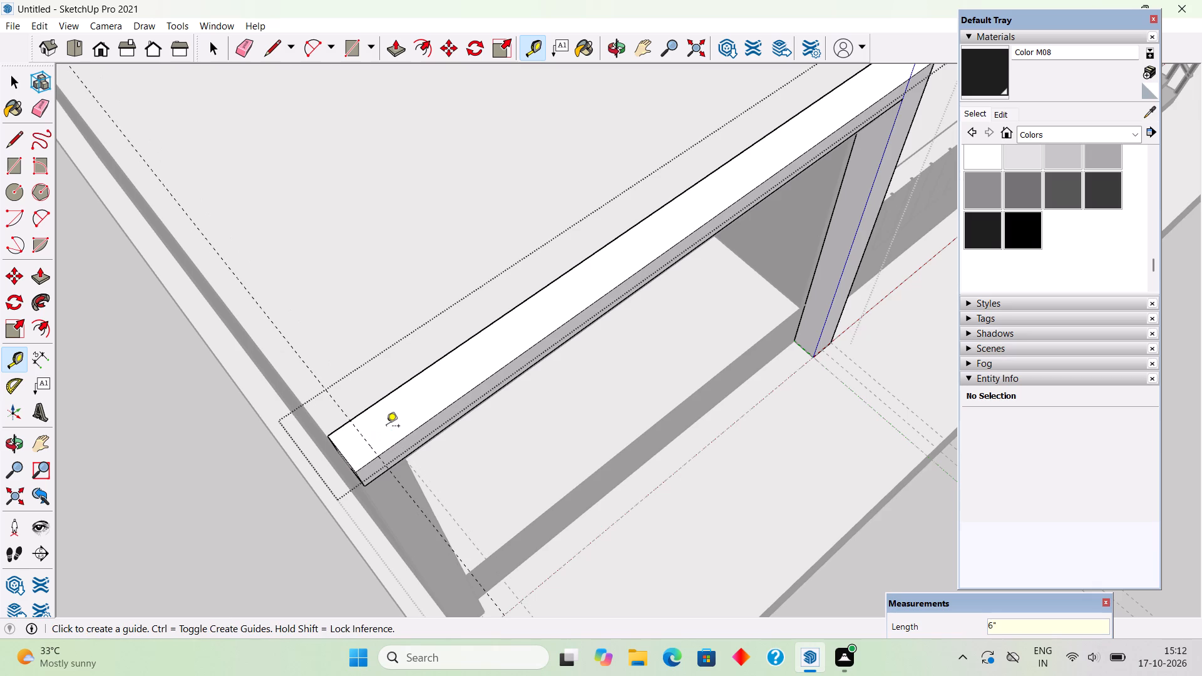
key("l")
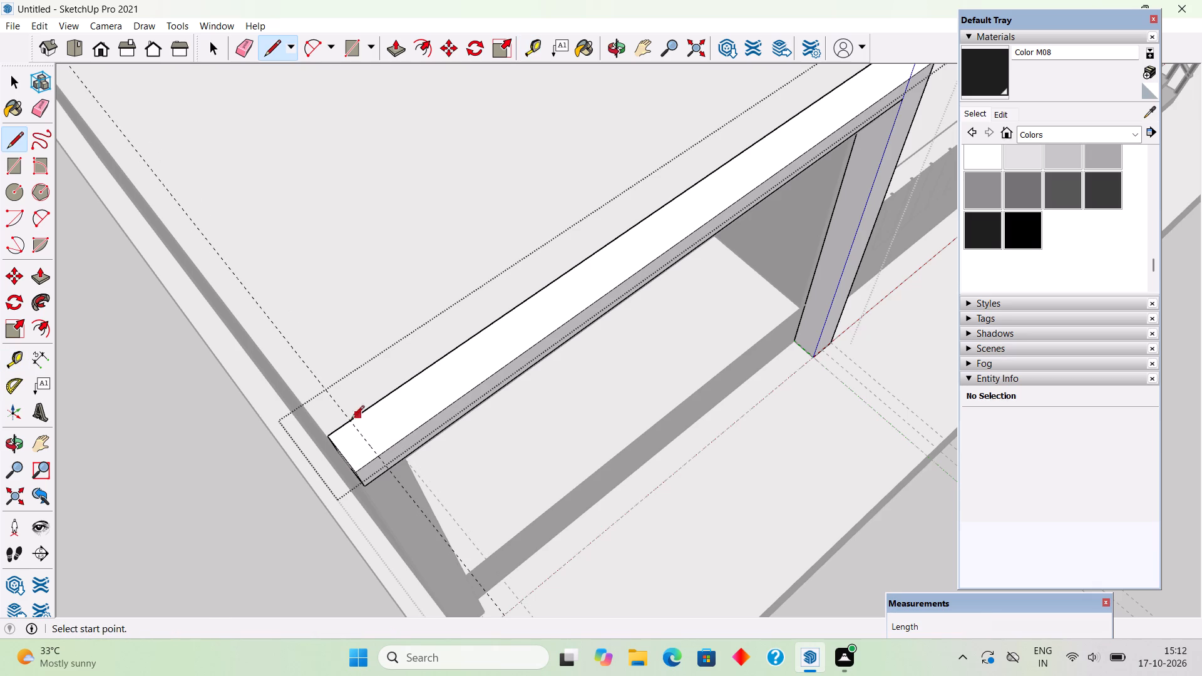
left_click(351, 417)
left_click(378, 456)
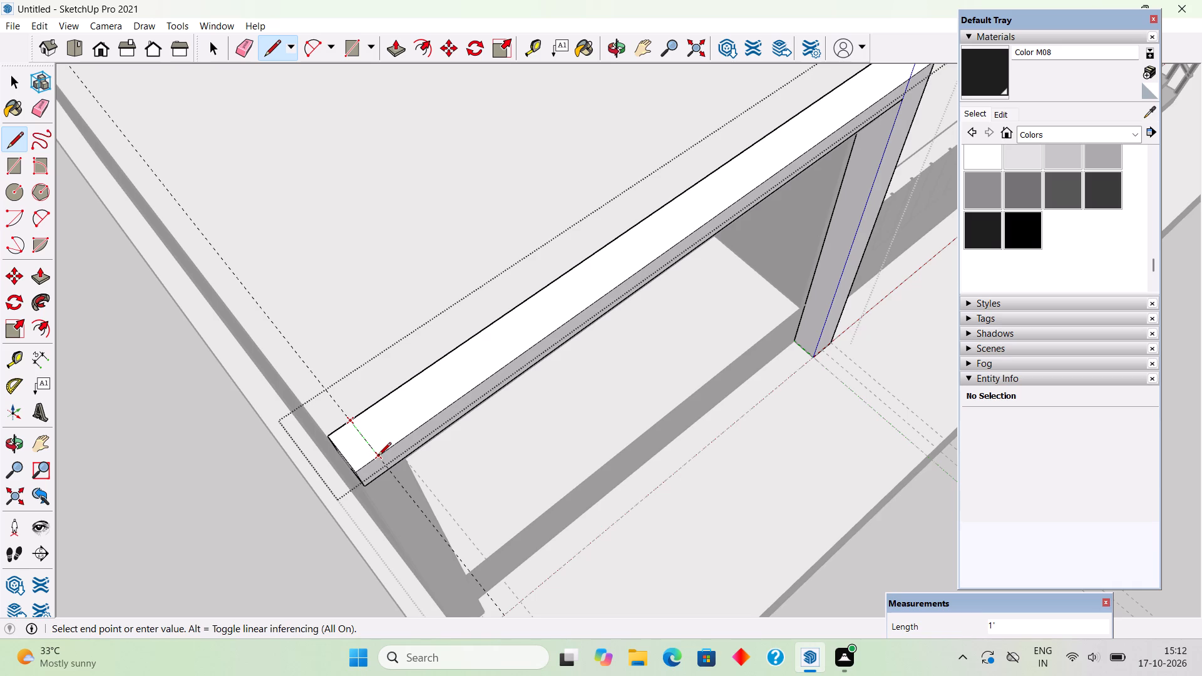
Pull the marked-off end of the raised beam up 20' as a tall upright at the outer roof corner and close the group.
key("p")
left_click(364, 453)
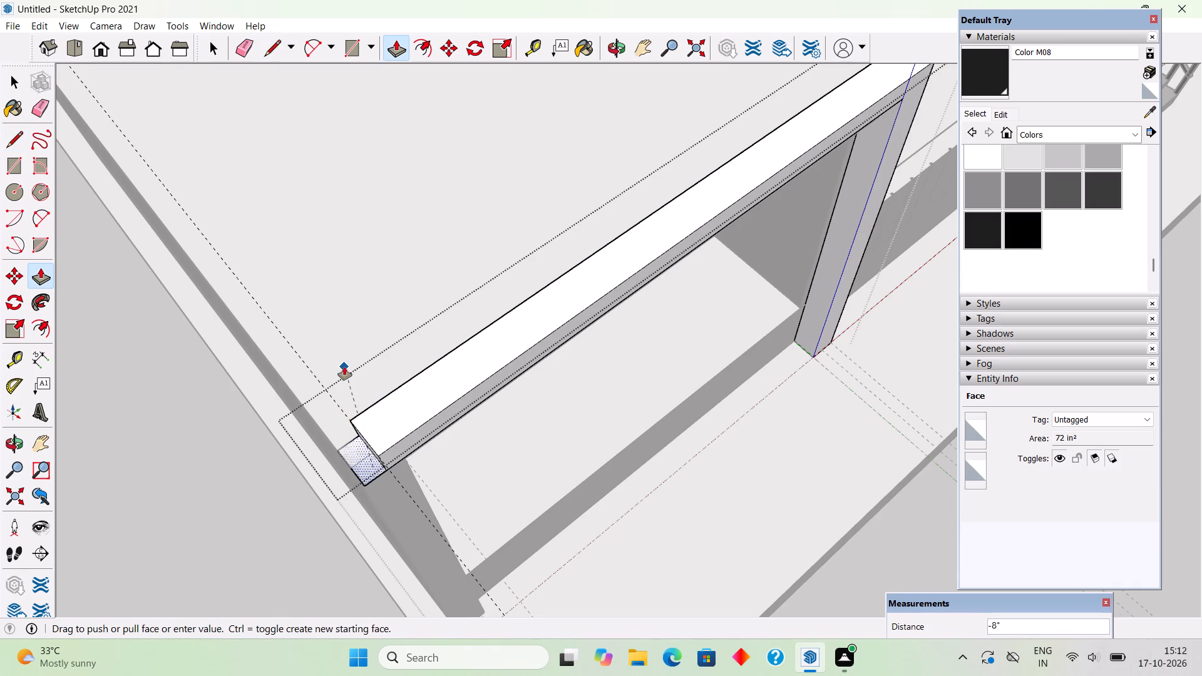
scroll(344, 367, "down", 11)
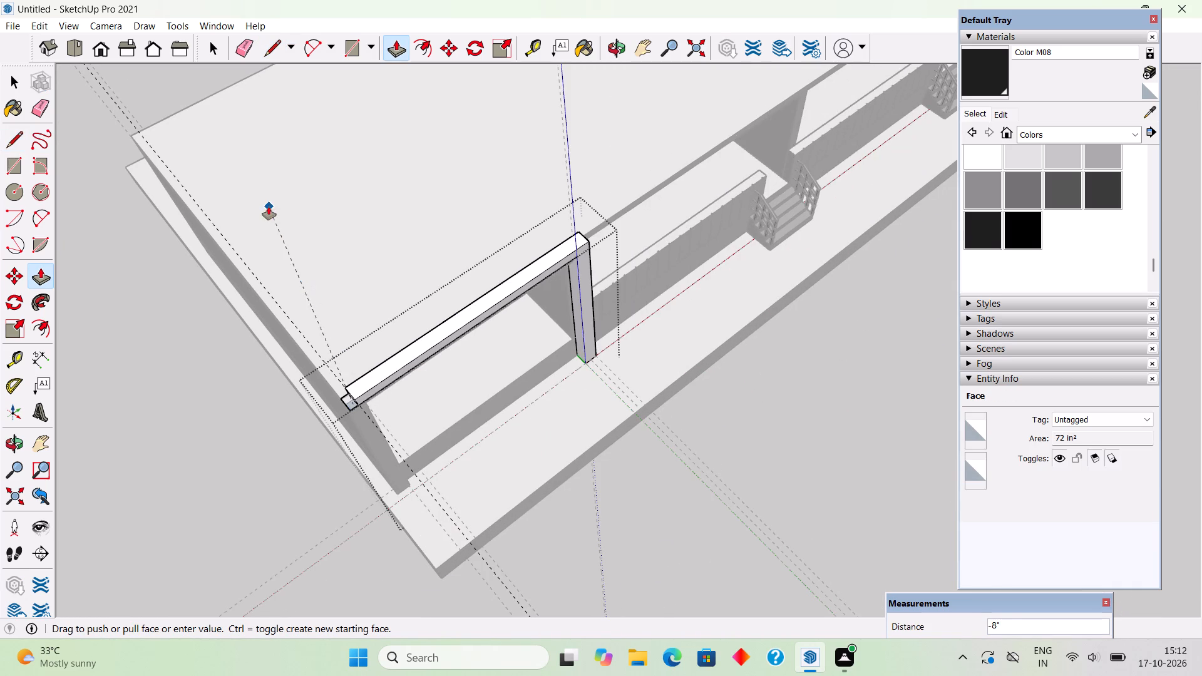
type("20'")
key("Return")
key("space")
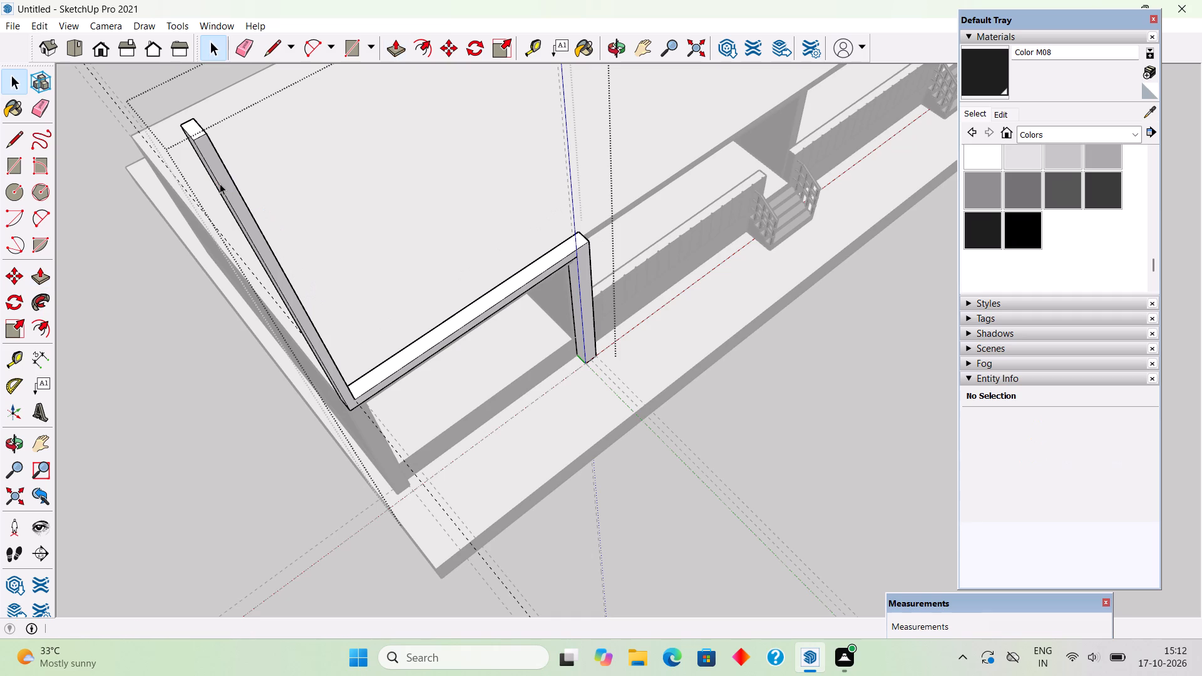
scroll(209, 207, "down", 6)
scroll(263, 337, "down", 5)
left_click(225, 390)
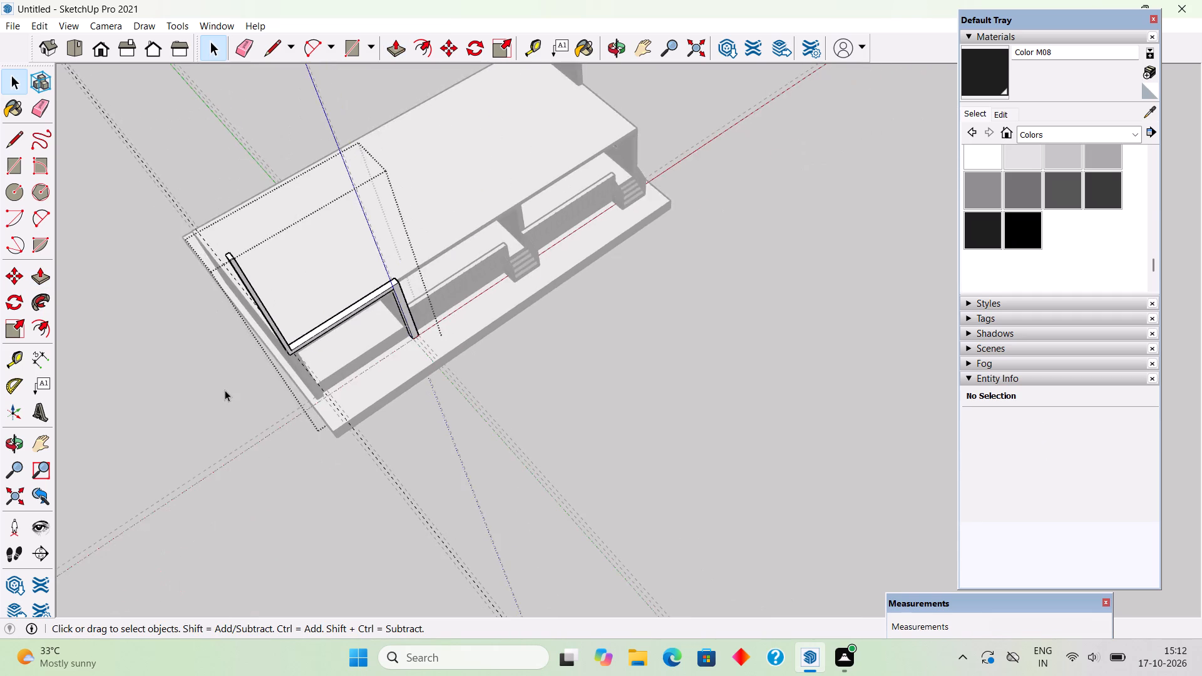
Examine the tall upright, the raised beam and the house's front from several angles.
middle_click_drag(331, 418, 134, 218)
scroll(416, 215, "up", 5)
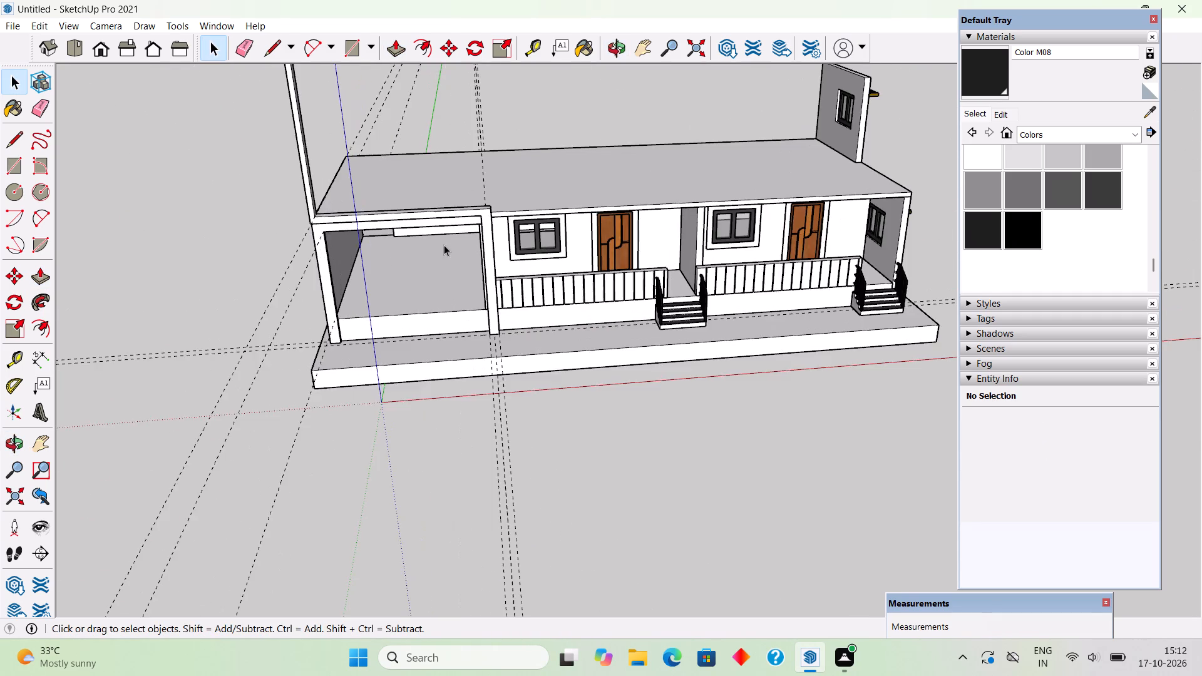
scroll(444, 245, "up", 5)
middle_click_drag(484, 259, 137, 143)
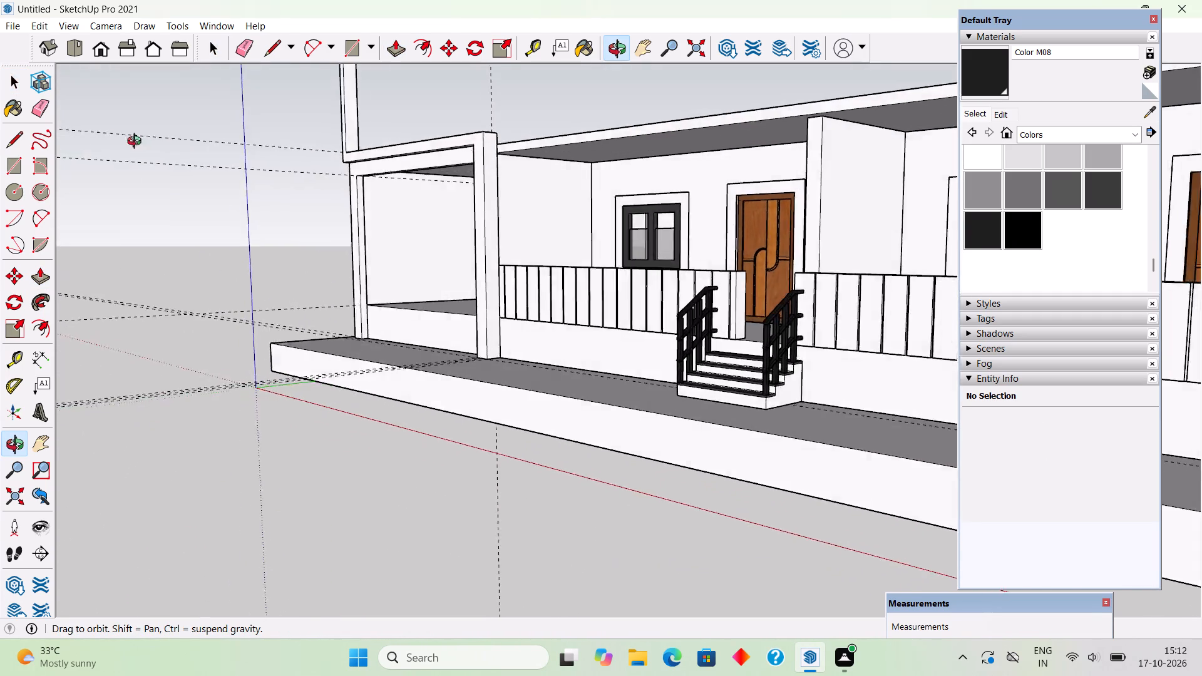
middle_click_drag(137, 143, 276, 188)
scroll(276, 188, "down", 8)
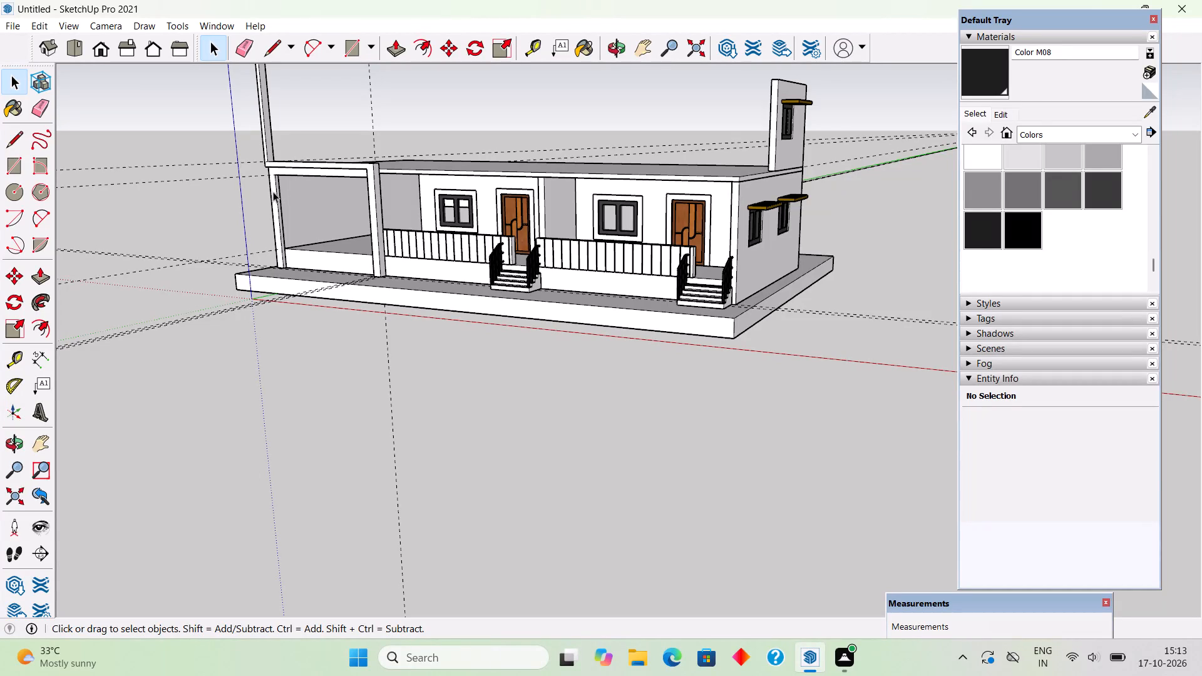
scroll(272, 193, "down", 1)
middle_click_drag(278, 171, 474, 309)
middle_click_drag(337, 309, 649, 324)
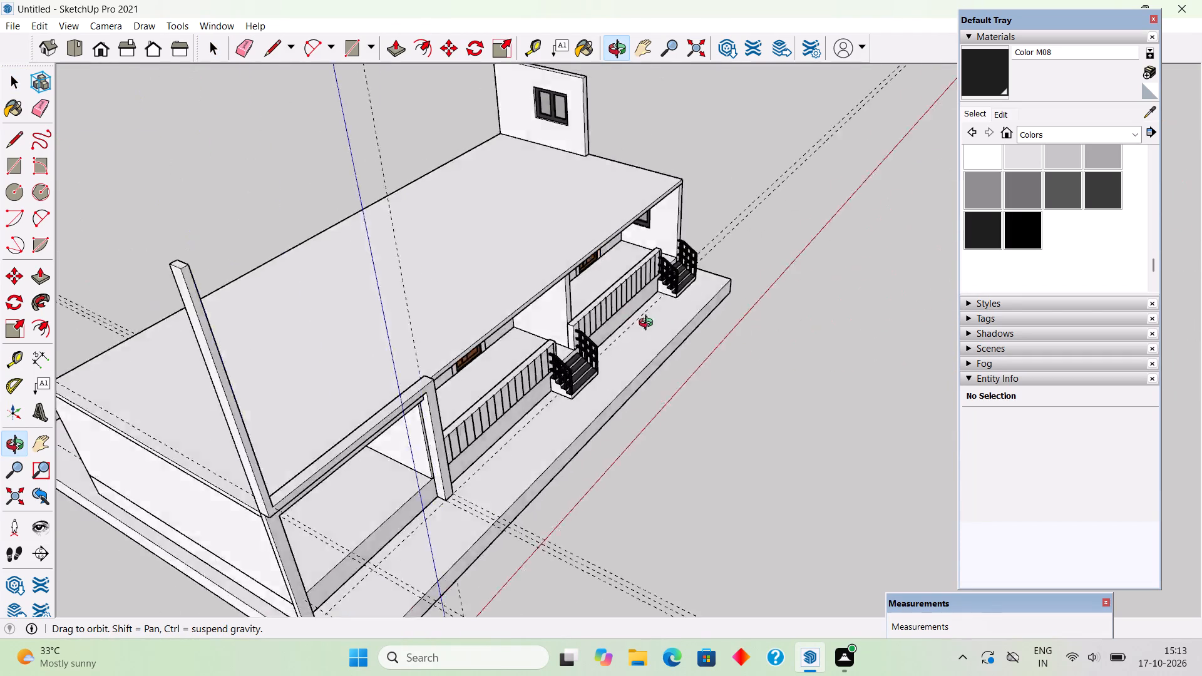
middle_click_drag(649, 324, 699, 268)
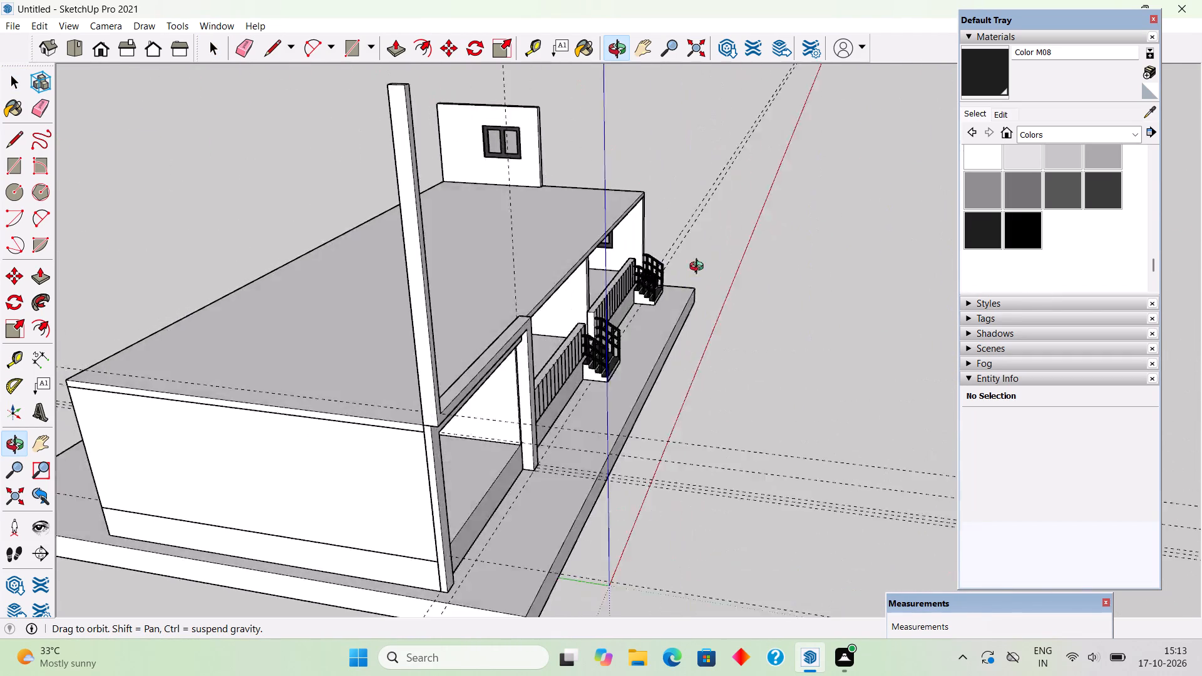
middle_click_drag(699, 268, 382, 207)
scroll(676, 217, "down", 4)
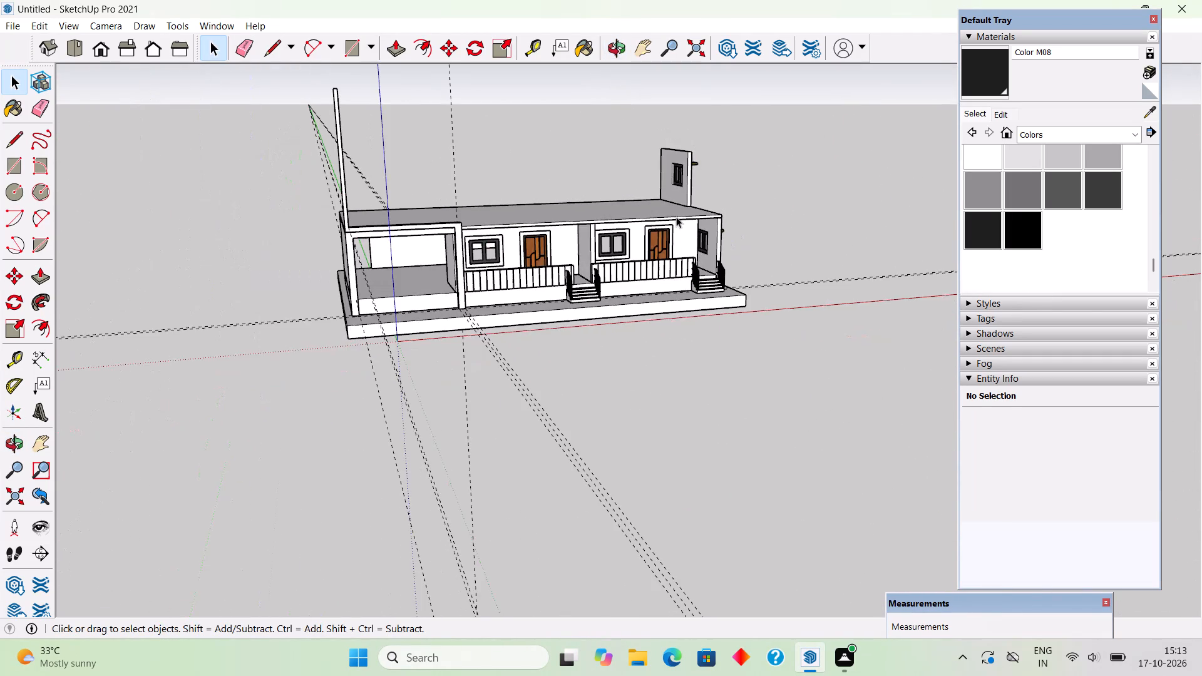
middle_click_drag(676, 212, 203, 202)
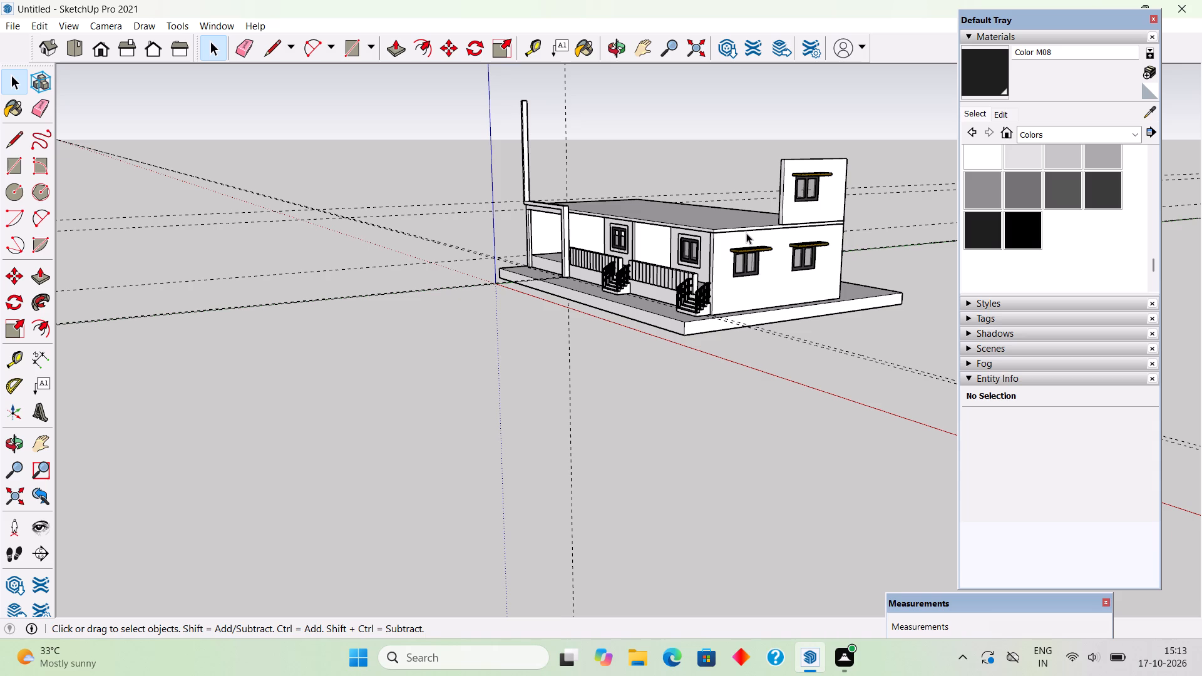
Open the roof slab's group, pull its edge above the two-window end wall outward 2' and then another 1', and close it.
middle_click_drag(808, 221, 592, 232)
middle_click_drag(704, 251, 687, 250)
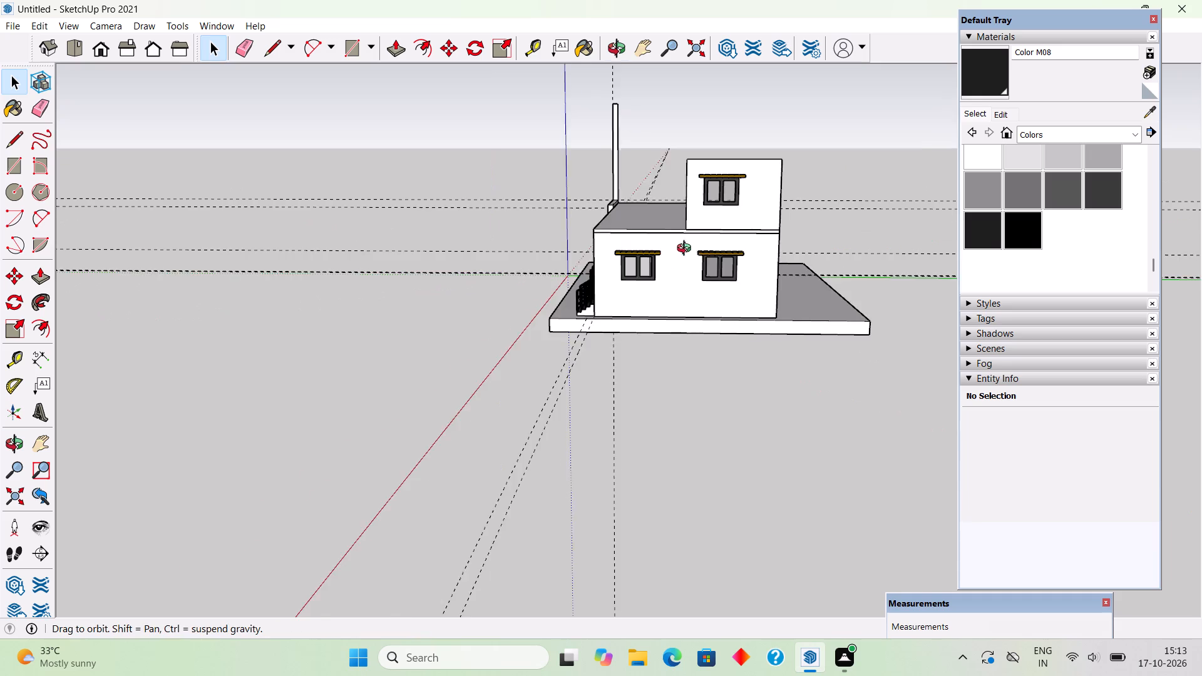
middle_click_drag(687, 250, 587, 244)
scroll(734, 248, "up", 5)
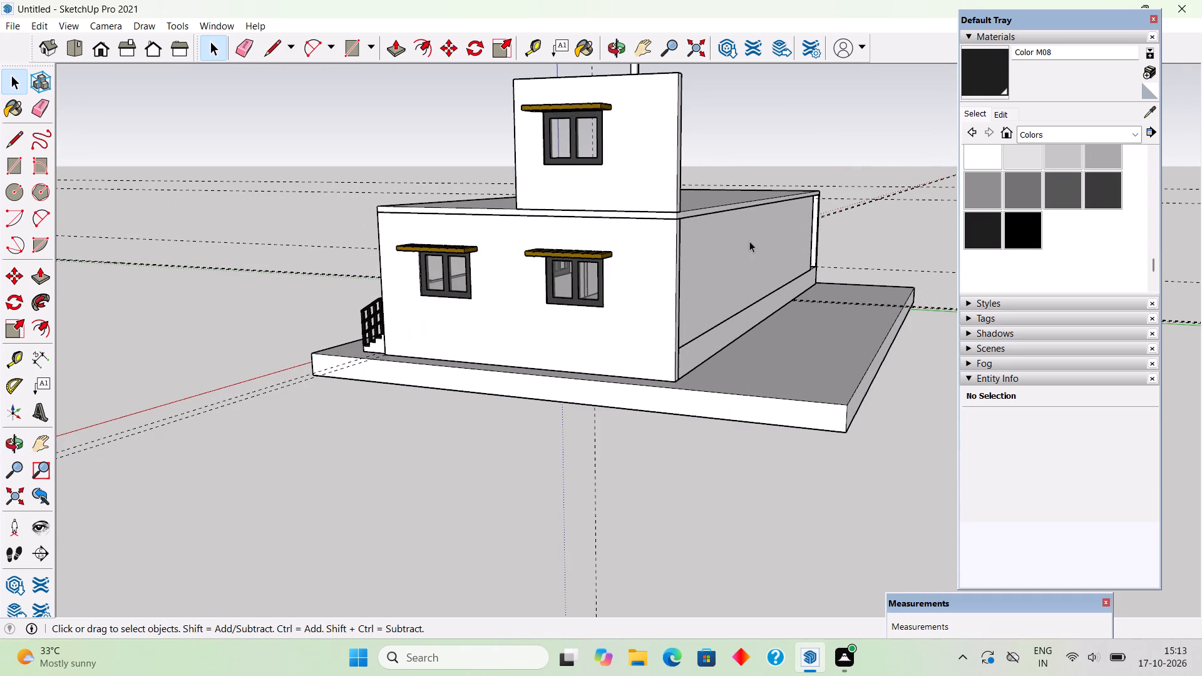
middle_click_drag(644, 240, 766, 319)
scroll(767, 320, "up", 2)
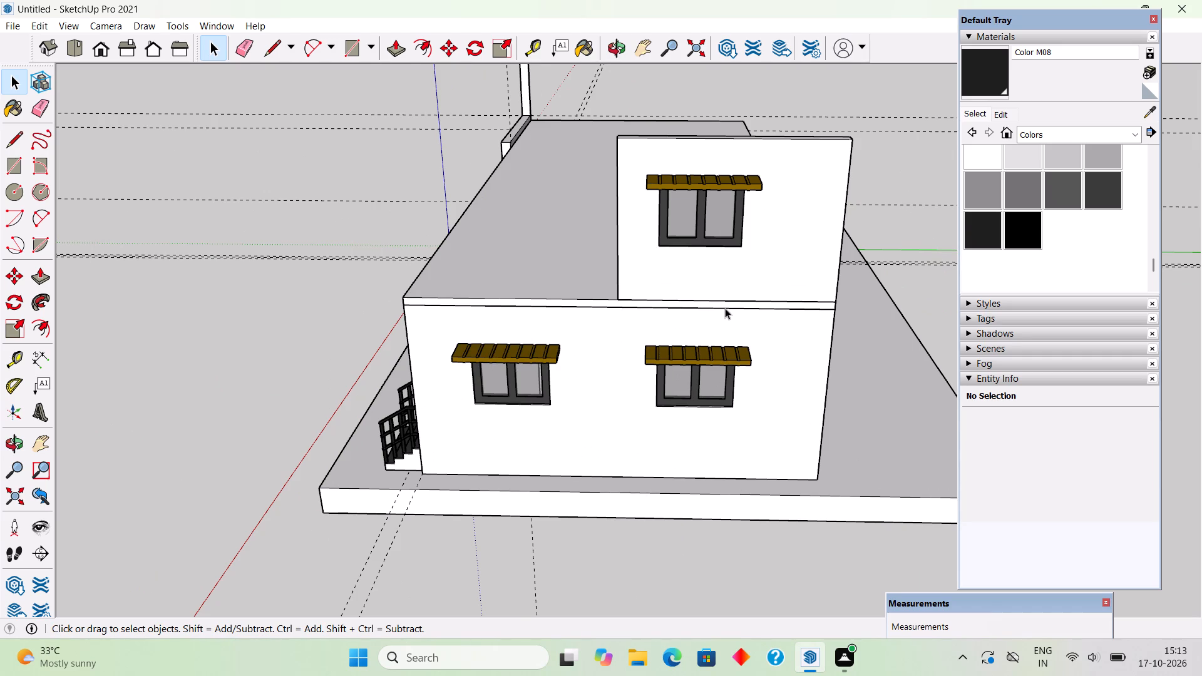
middle_click_drag(734, 326, 865, 379)
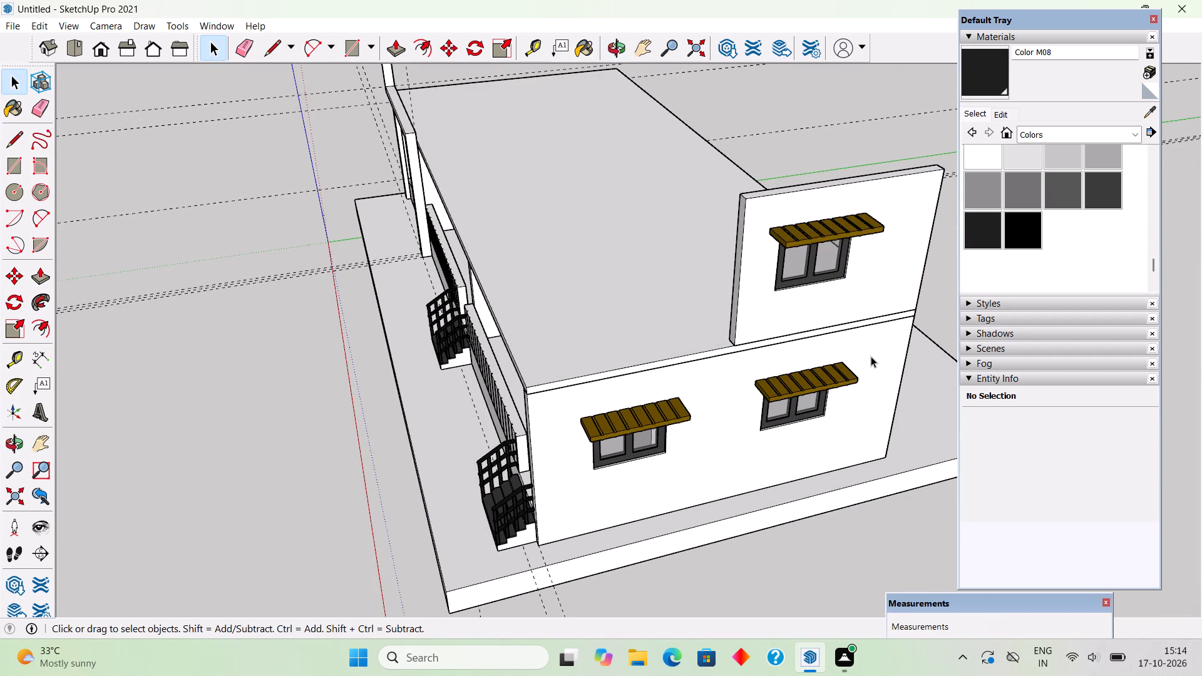
scroll(851, 323, "up", 3)
left_click(849, 329)
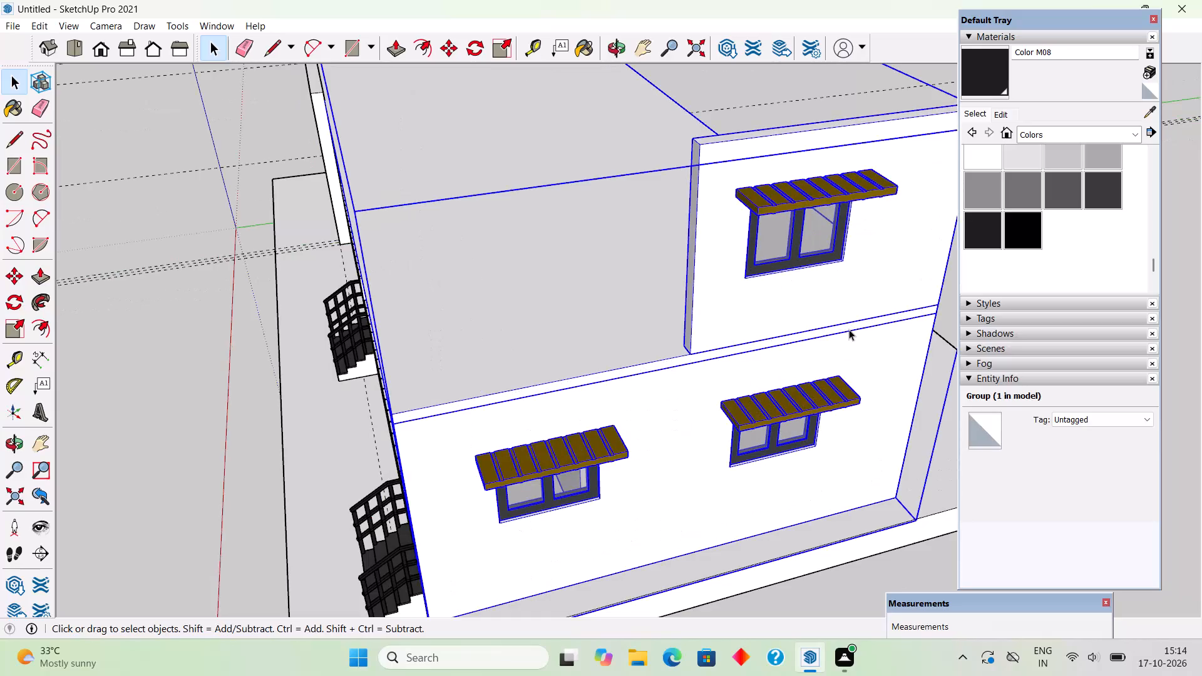
triple_click(849, 329)
left_click(849, 329)
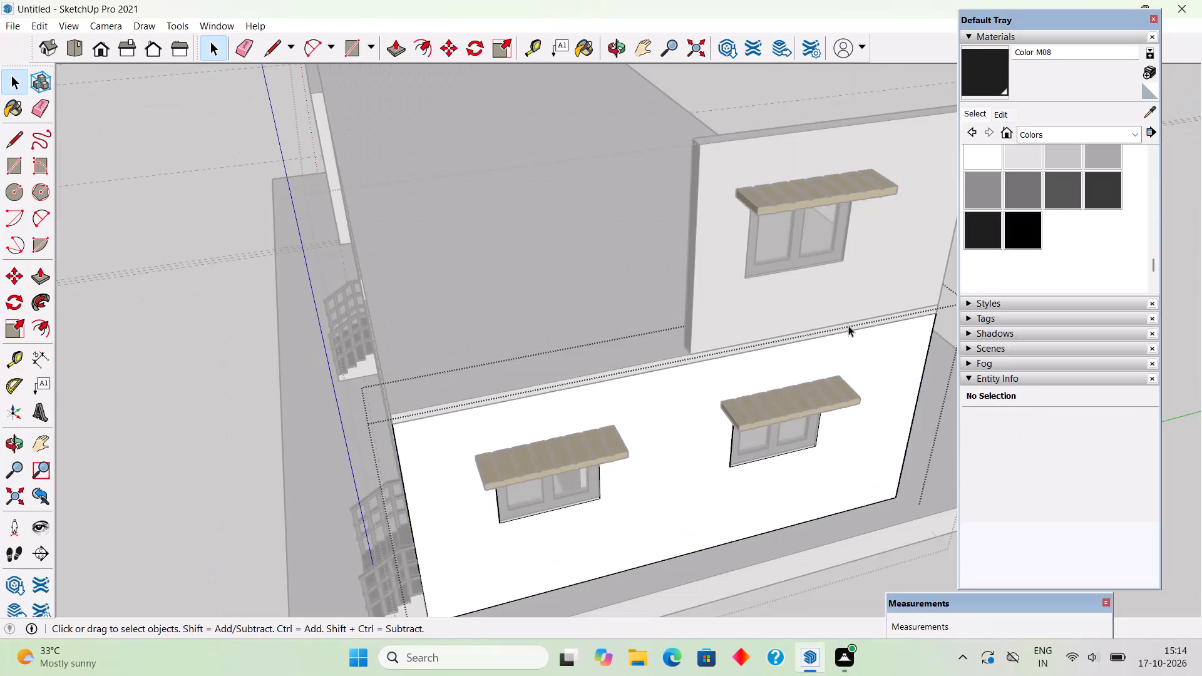
triple_click(848, 325)
key("p")
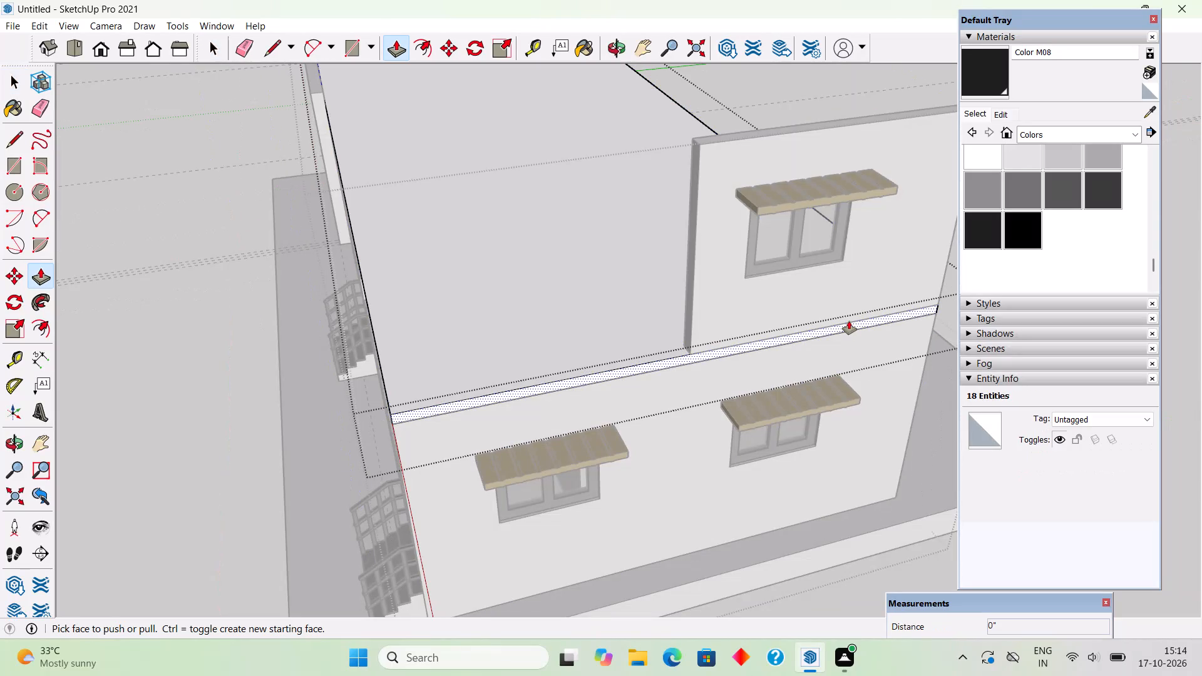
left_click(850, 325)
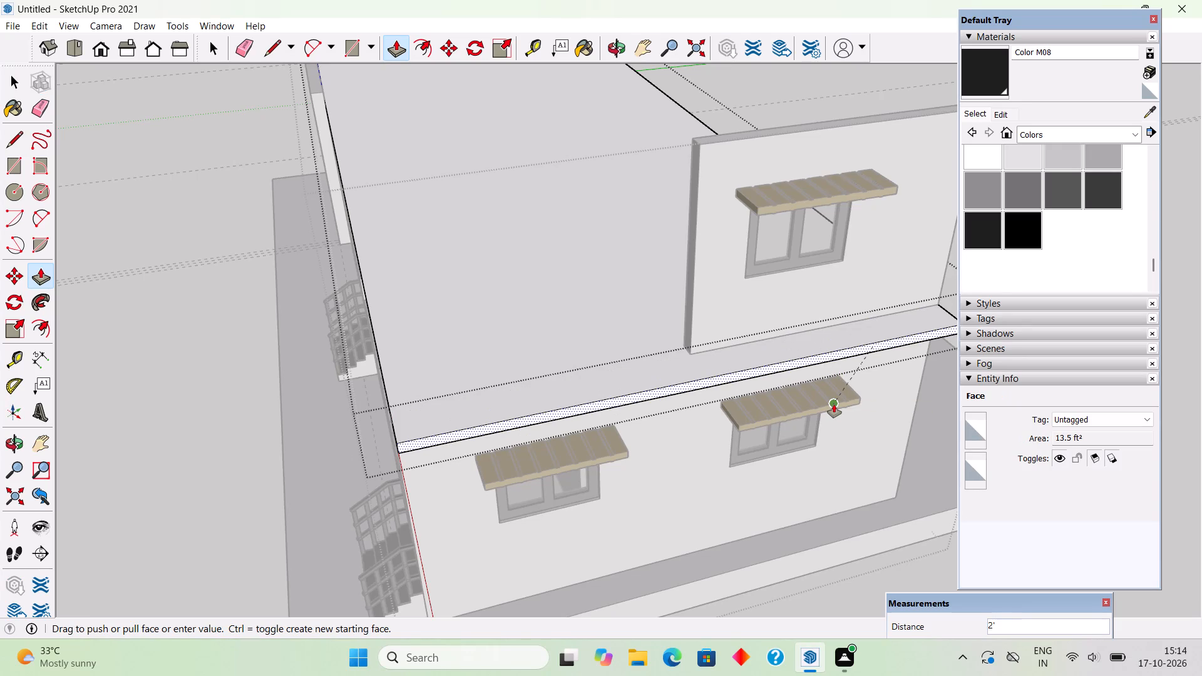
left_click(834, 404)
left_click(826, 354)
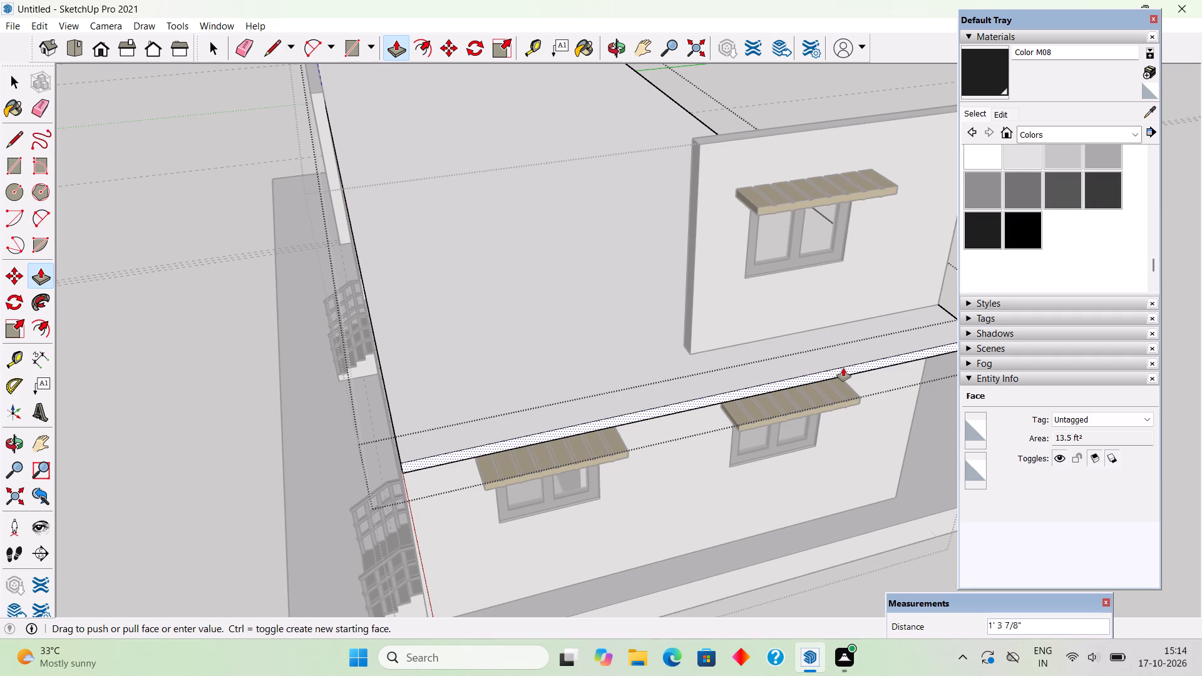
type("1'")
key("Return")
key("space")
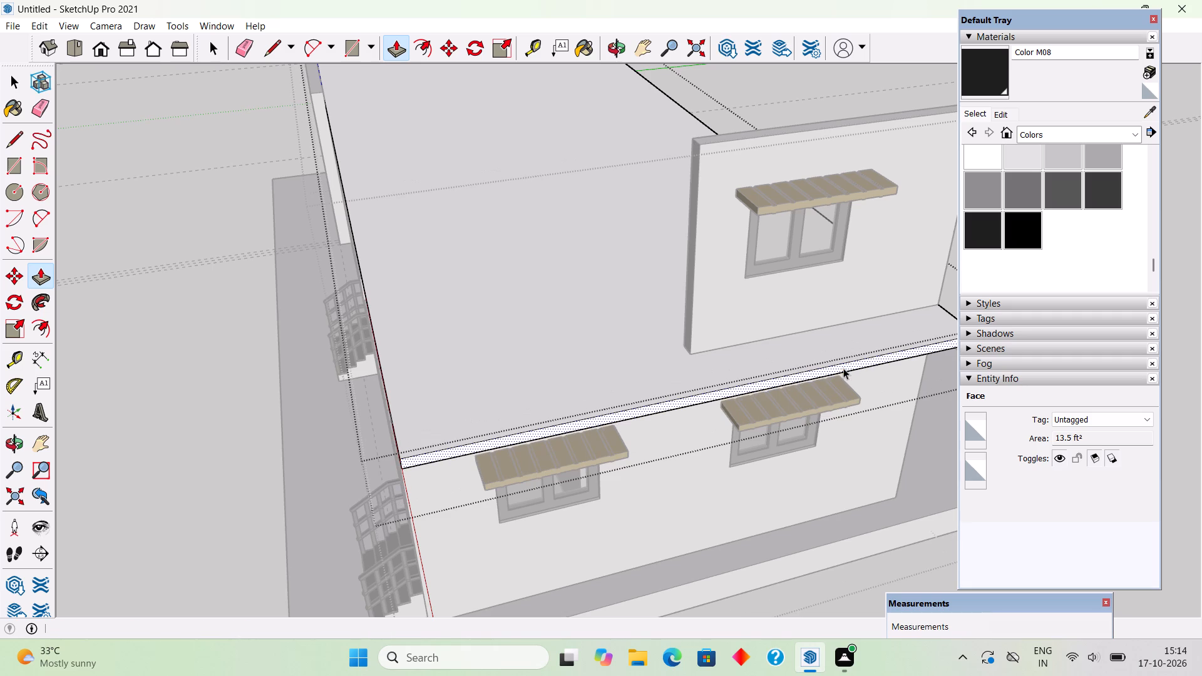
scroll(846, 368, "down", 6)
left_click(908, 556)
Examine the slab's overhang above the windowed end wall from several angles and leave the house group.
middle_click_drag(873, 400, 857, 327)
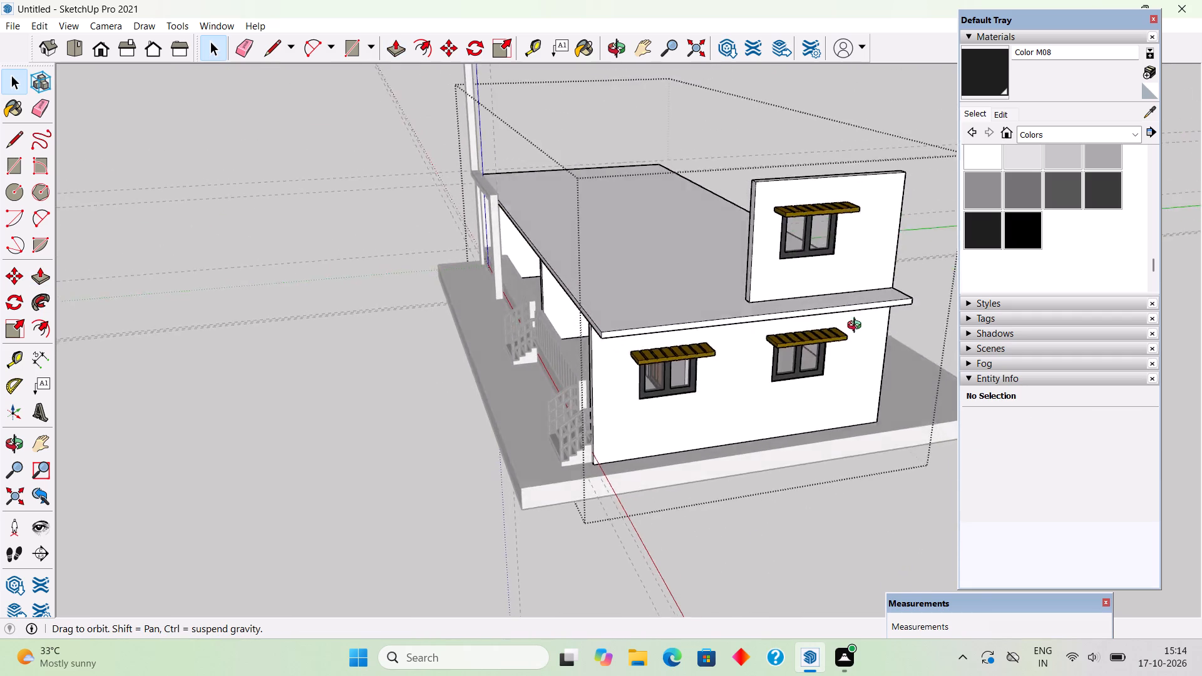
middle_click_drag(857, 327, 802, 343)
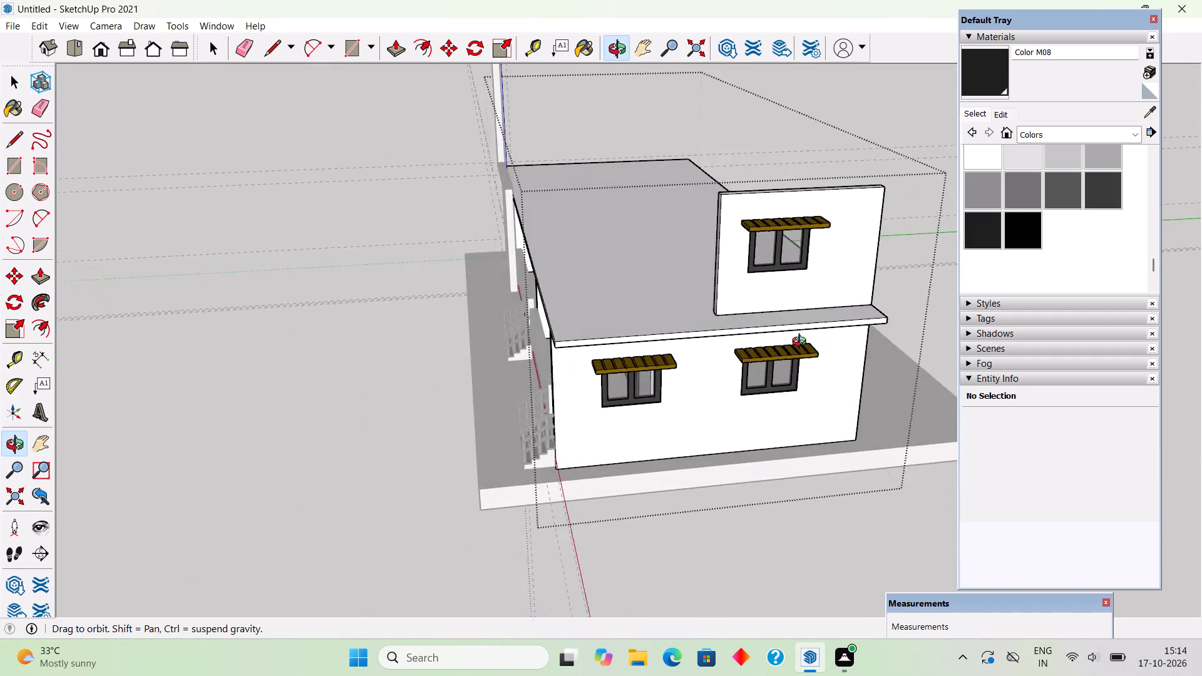
middle_click_drag(802, 343, 789, 340)
scroll(809, 284, "up", 4)
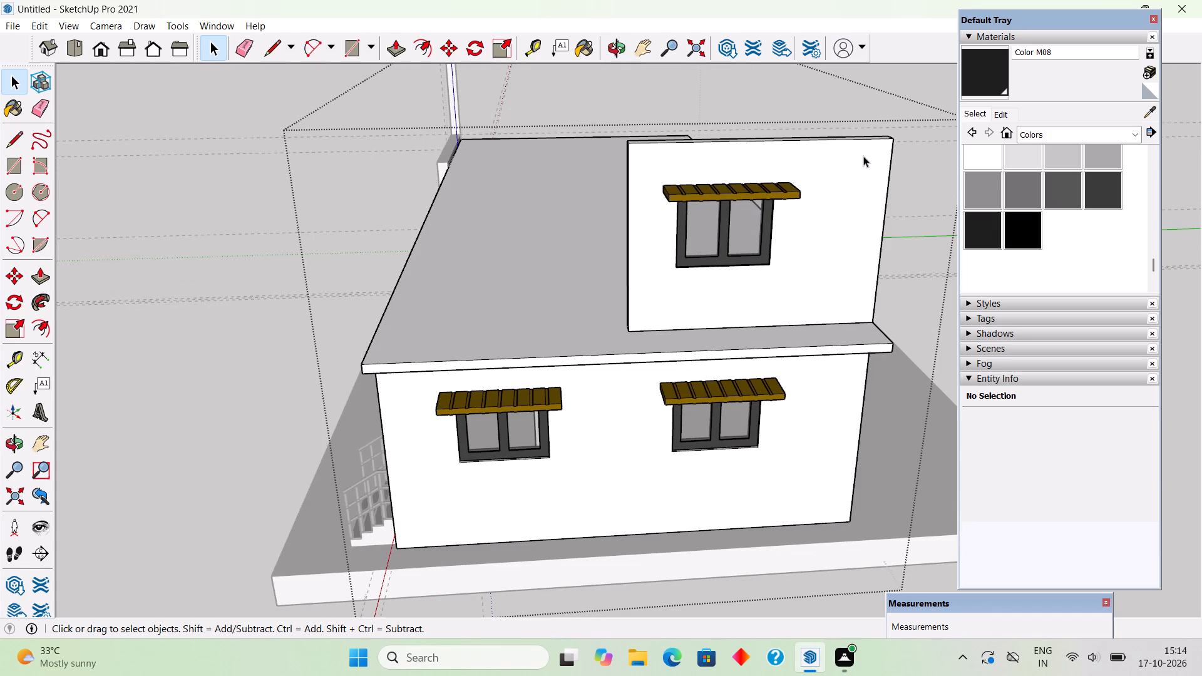
middle_click_drag(797, 190, 749, 136)
scroll(855, 147, "up", 1)
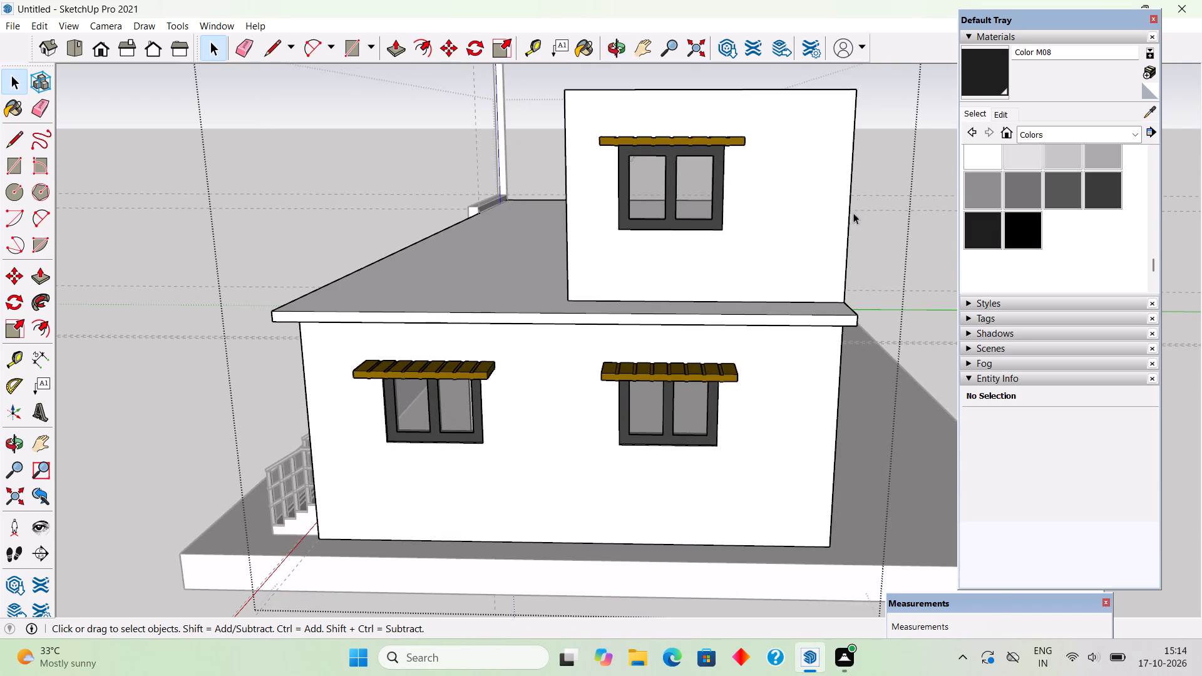
scroll(775, 292, "down", 4)
left_click(261, 413)
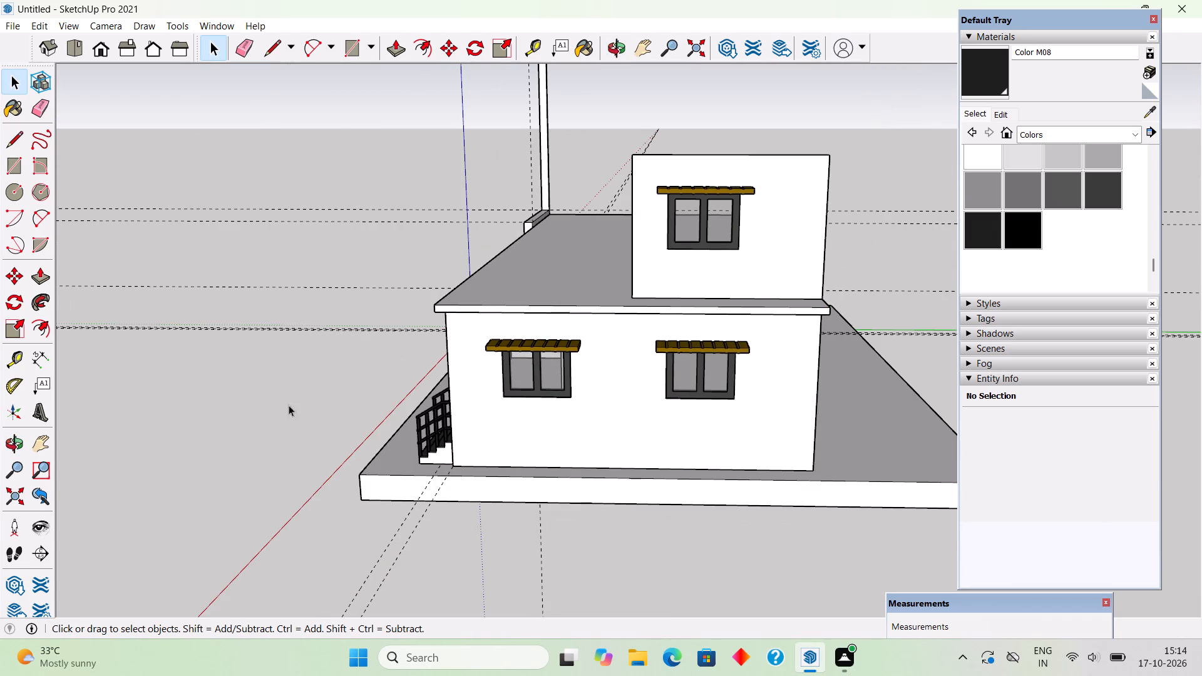
Open the house group and inspect its roof slab and two-window end wall groups.
double_click(548, 321)
left_click(548, 321)
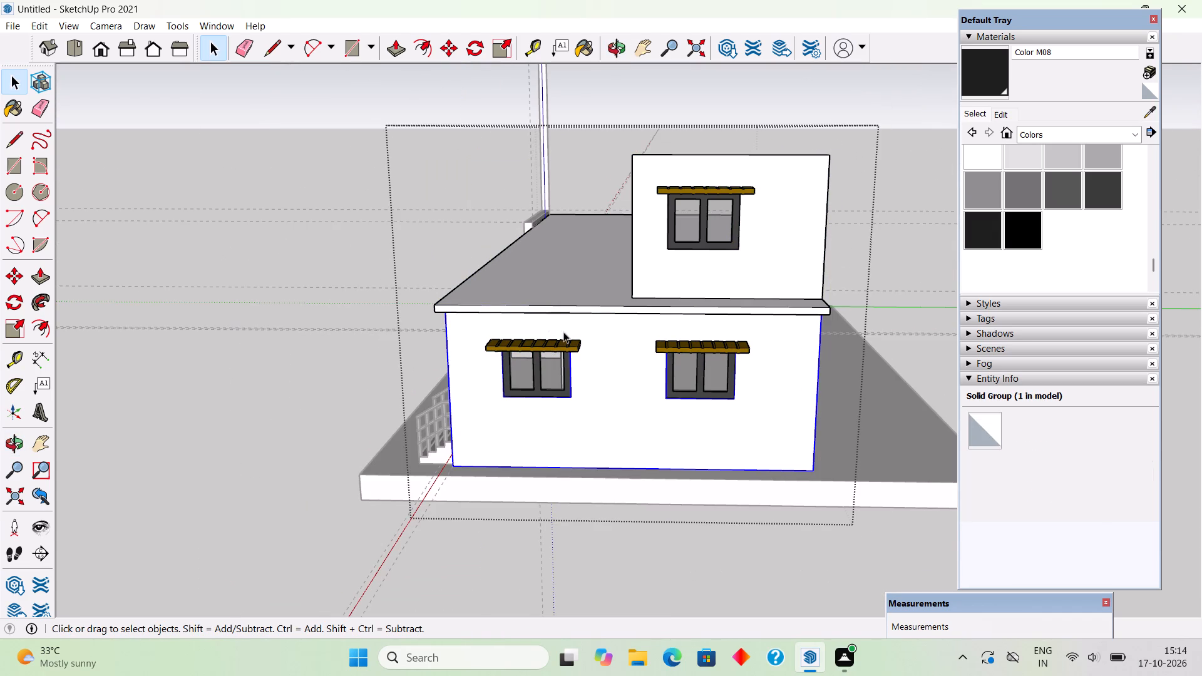
triple_click(624, 360)
triple_click(621, 313)
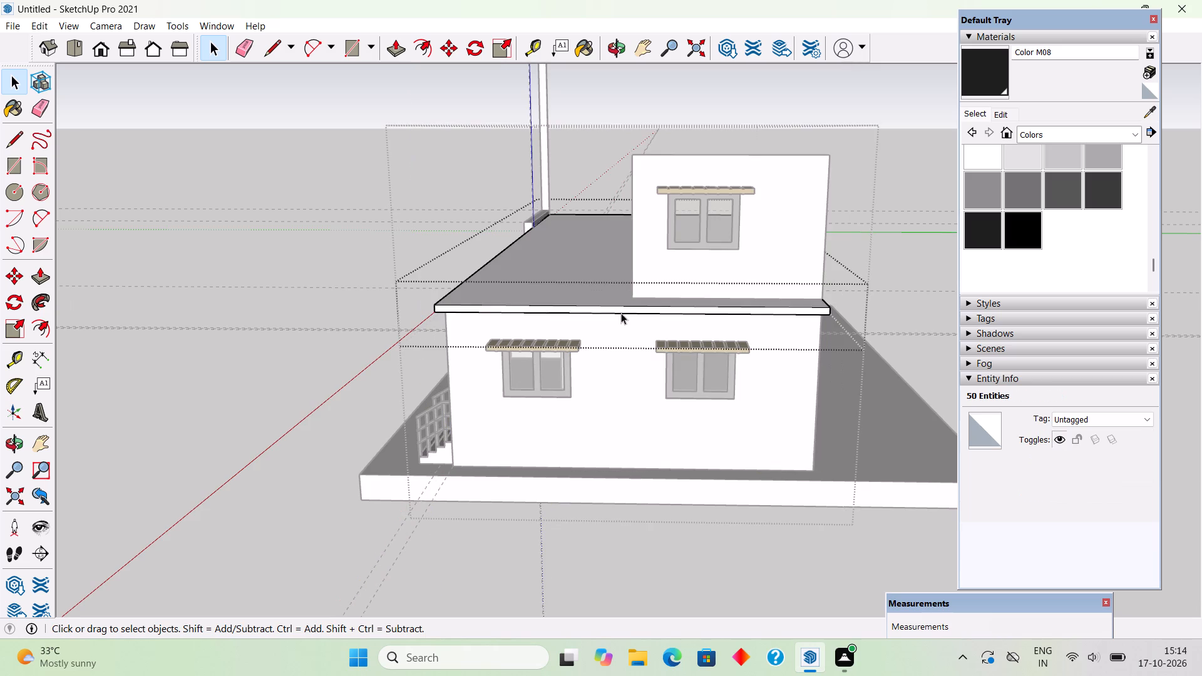
triple_click(571, 434)
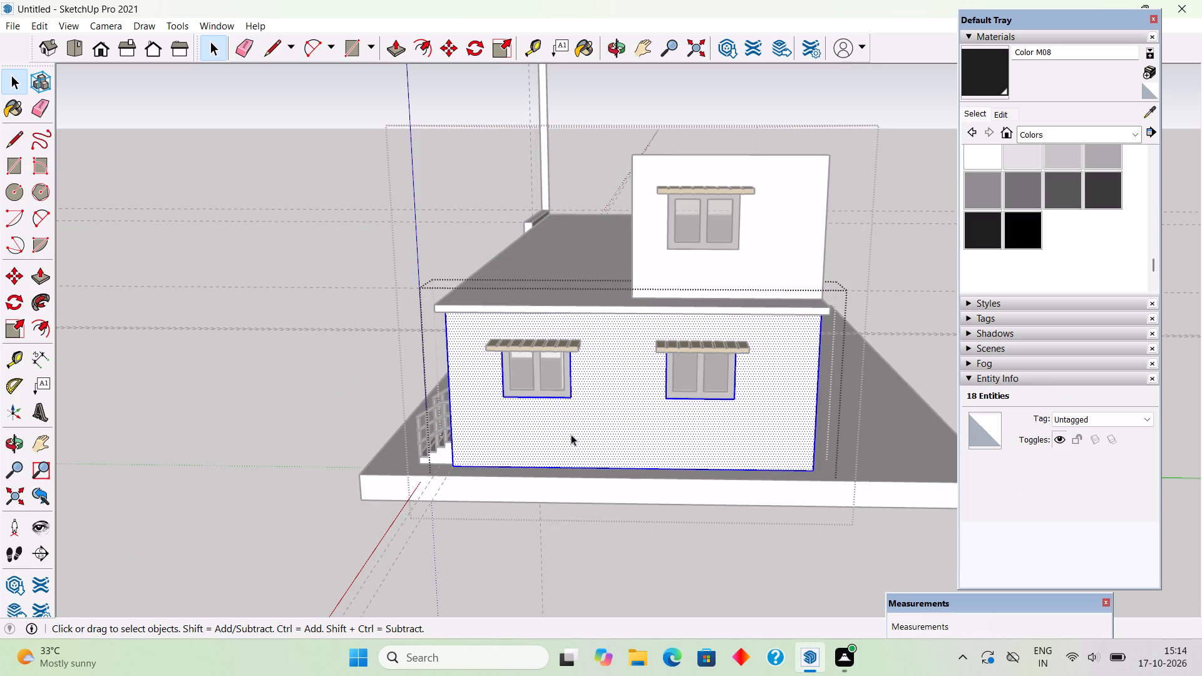
left_click(337, 365)
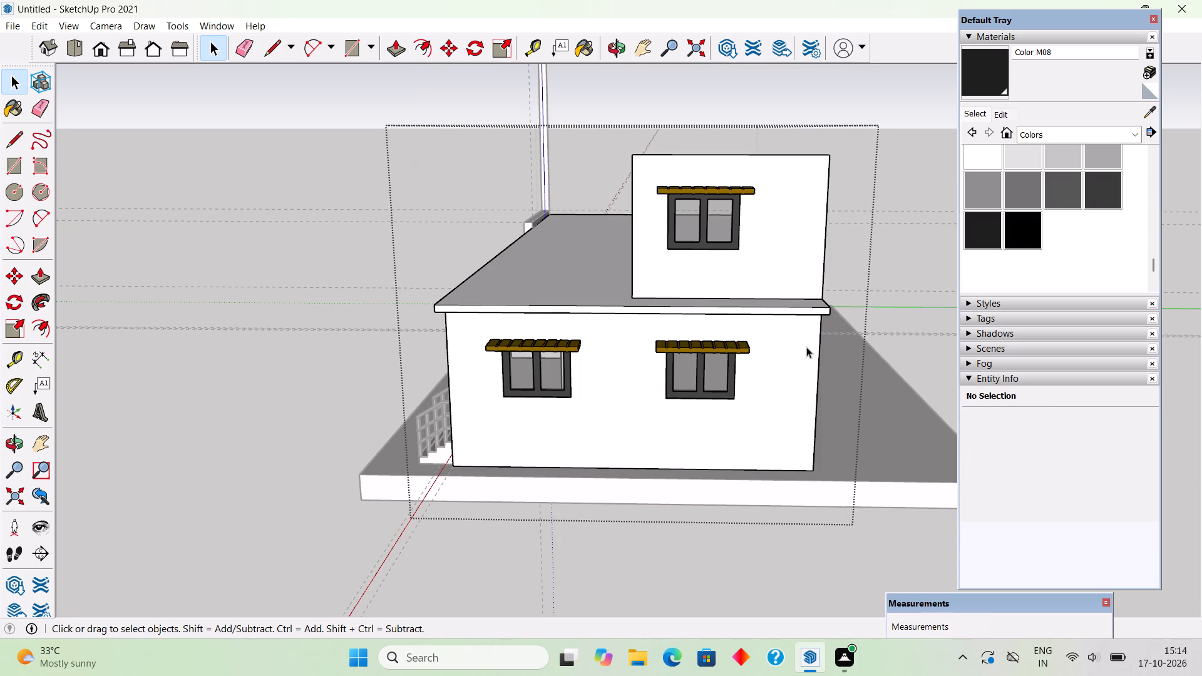
Examine the upper-storey window wall, the roof slab and the end wall below from several angles.
scroll(801, 304, "up", 4)
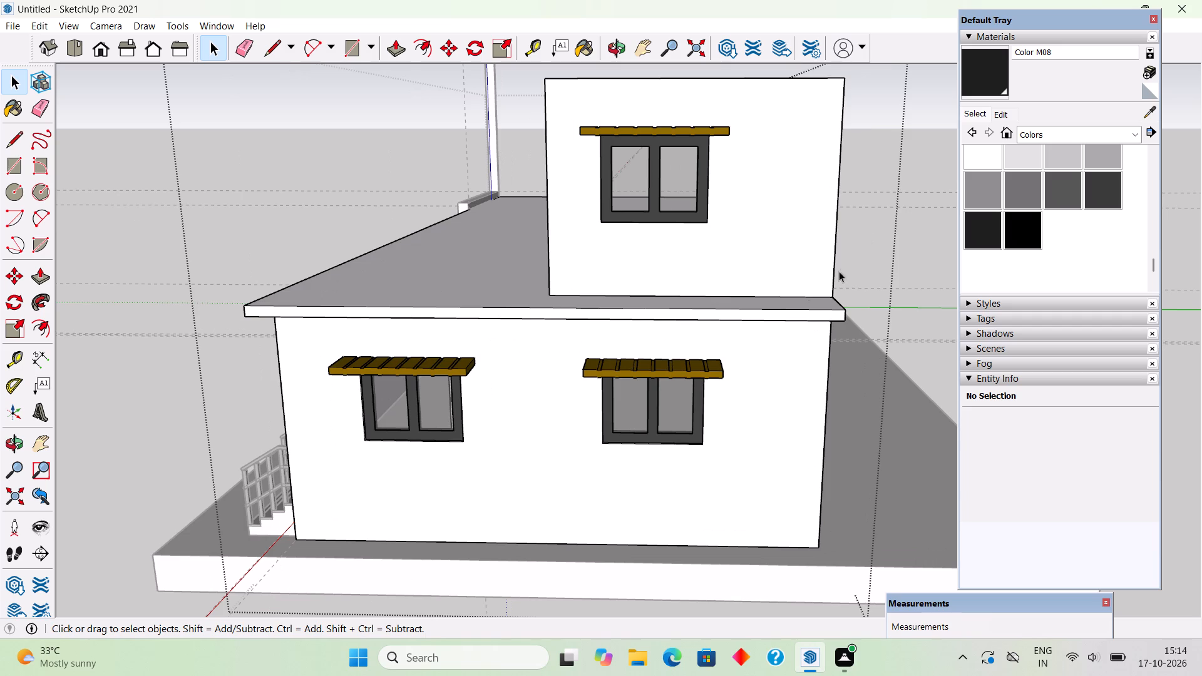
scroll(848, 226, "down", 1)
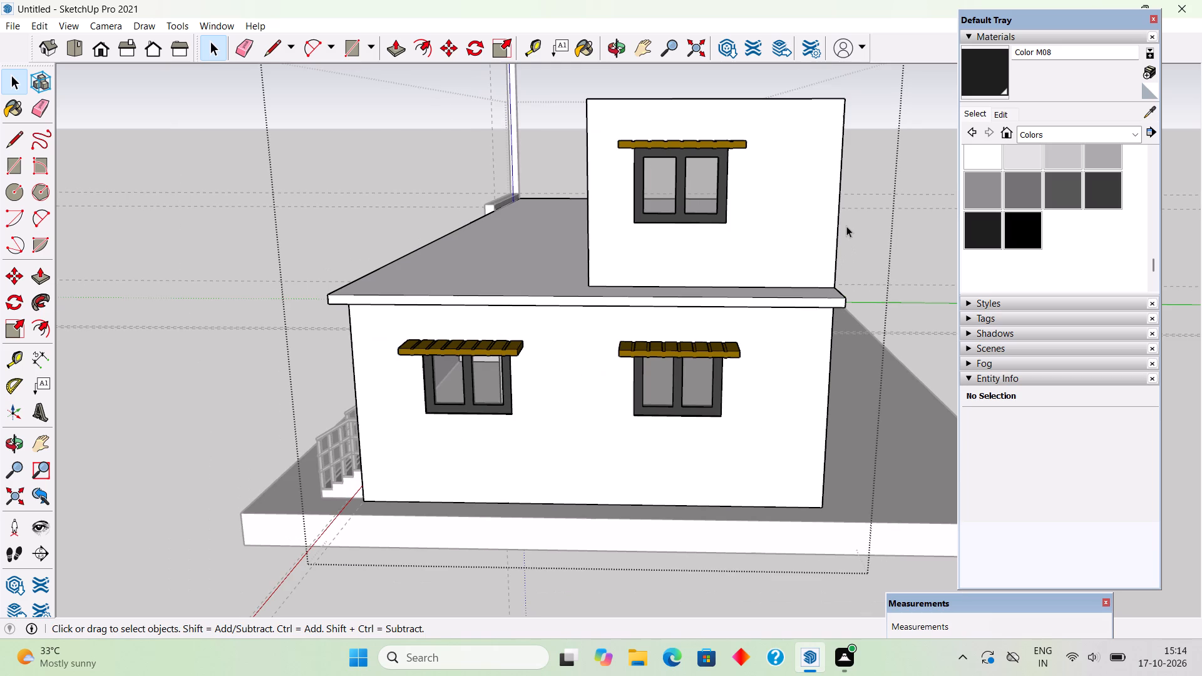
scroll(804, 66, "up", 5)
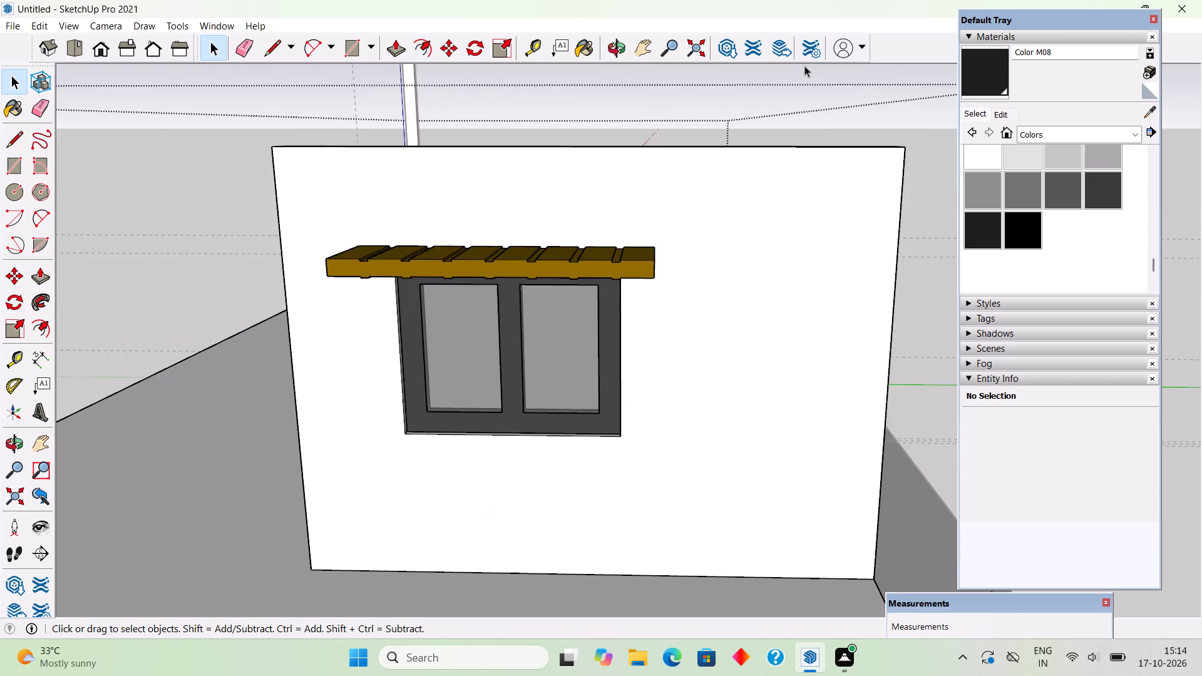
middle_click_drag(814, 214, 828, 183)
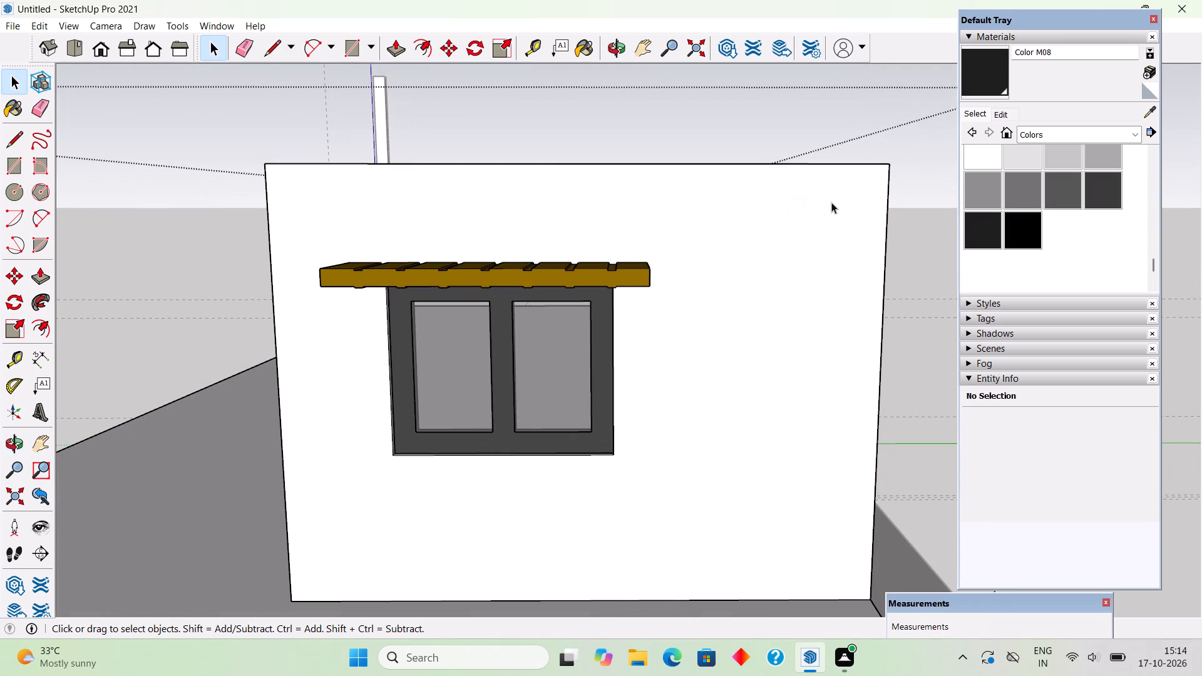
scroll(834, 228, "down", 6)
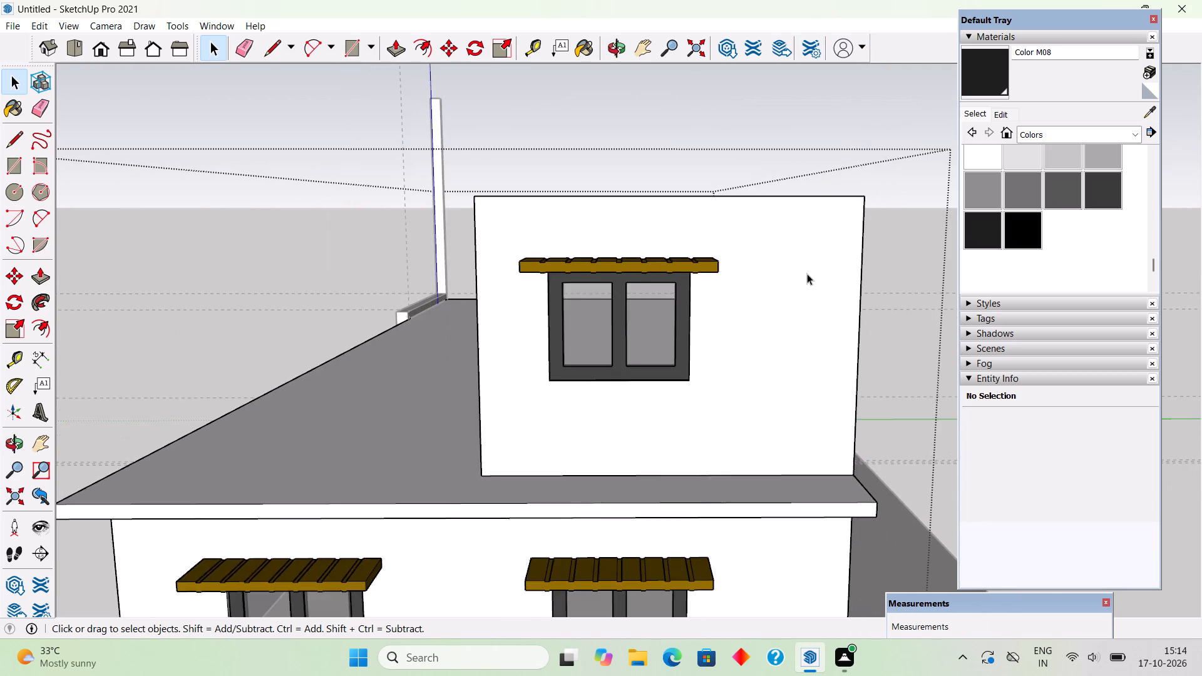
scroll(807, 274, "down", 8)
middle_click_drag(805, 320, 624, 286)
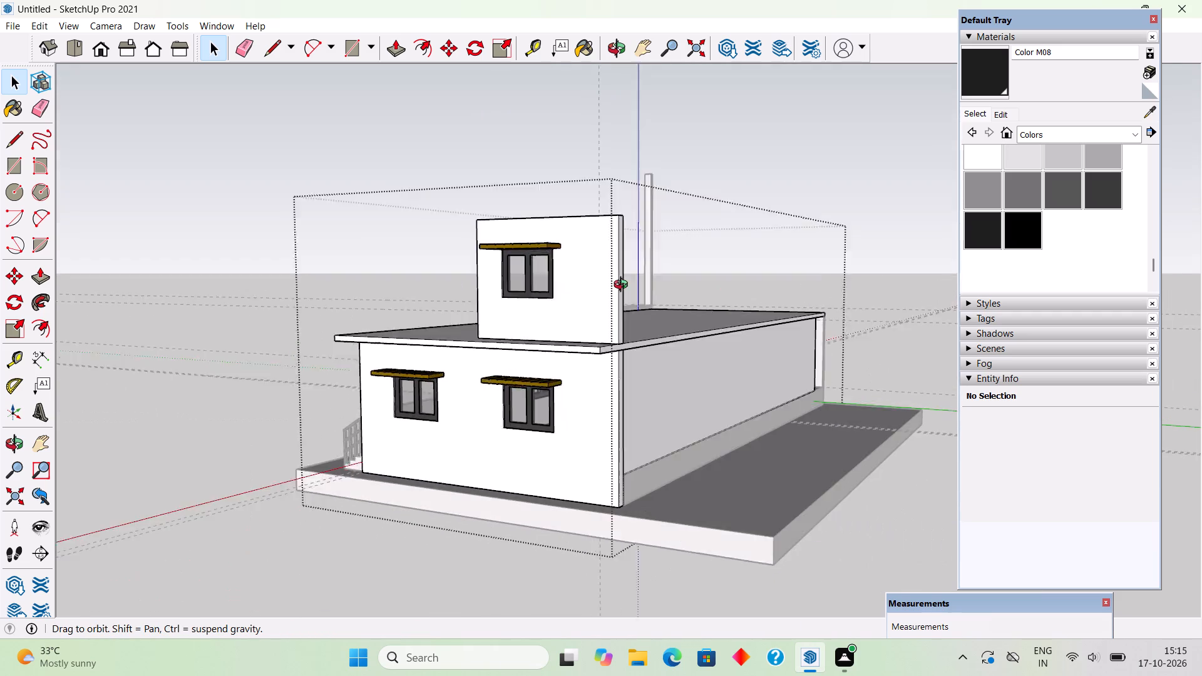
middle_click_drag(624, 286, 627, 305)
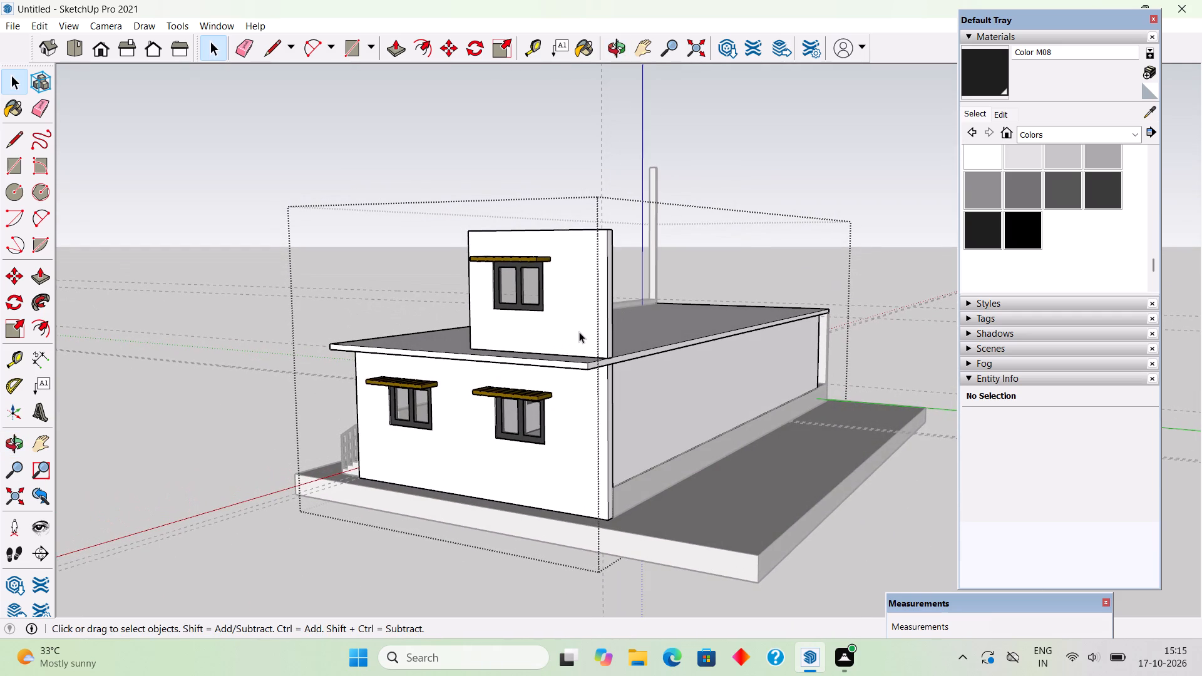
middle_click_drag(579, 332, 677, 309)
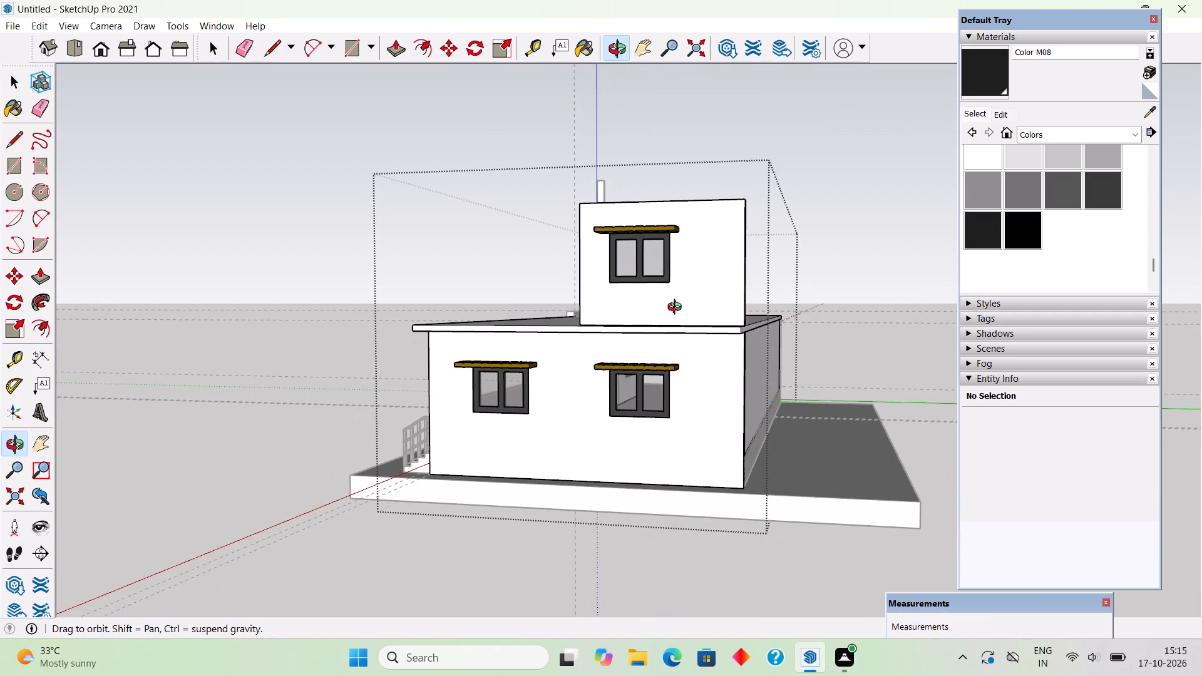
middle_click_drag(677, 309, 662, 304)
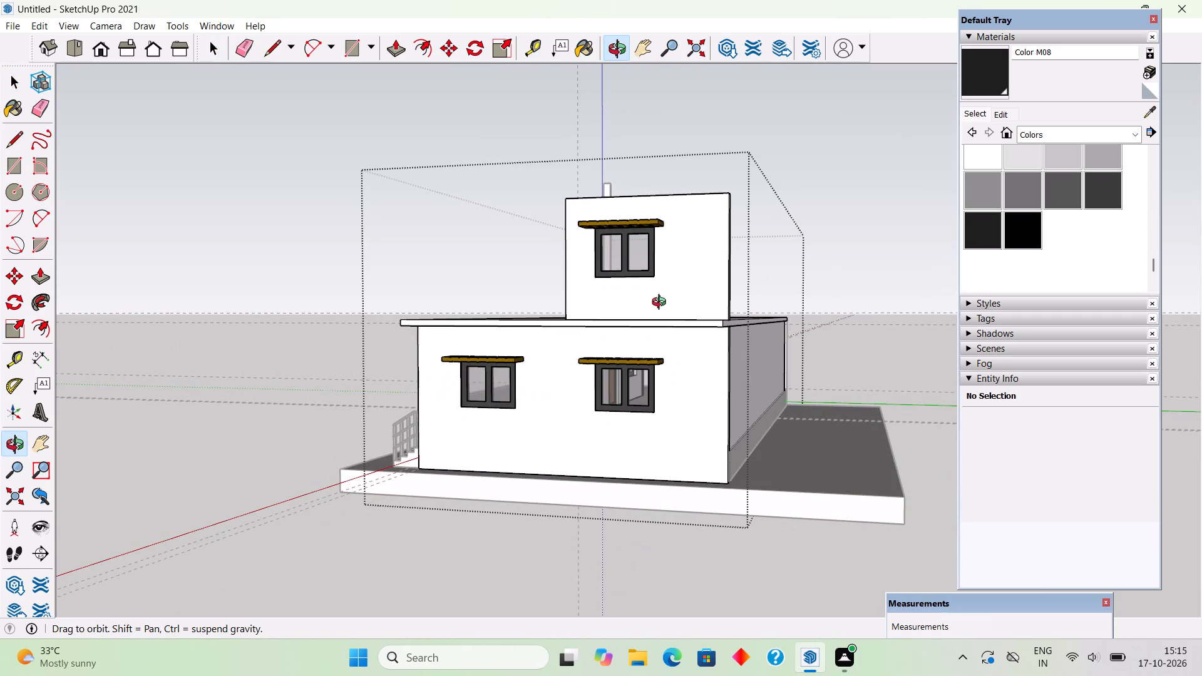
middle_click_drag(662, 304, 537, 238)
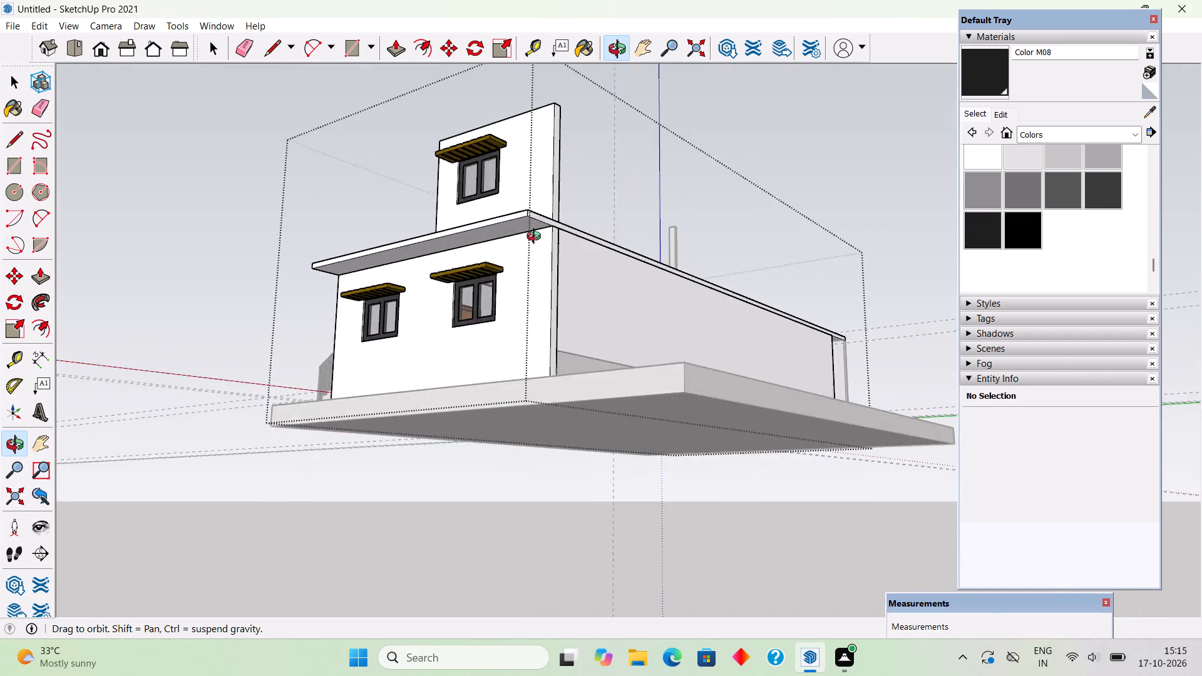
middle_click_drag(537, 238, 693, 337)
scroll(714, 236, "up", 4)
middle_click_drag(778, 492, 916, 434)
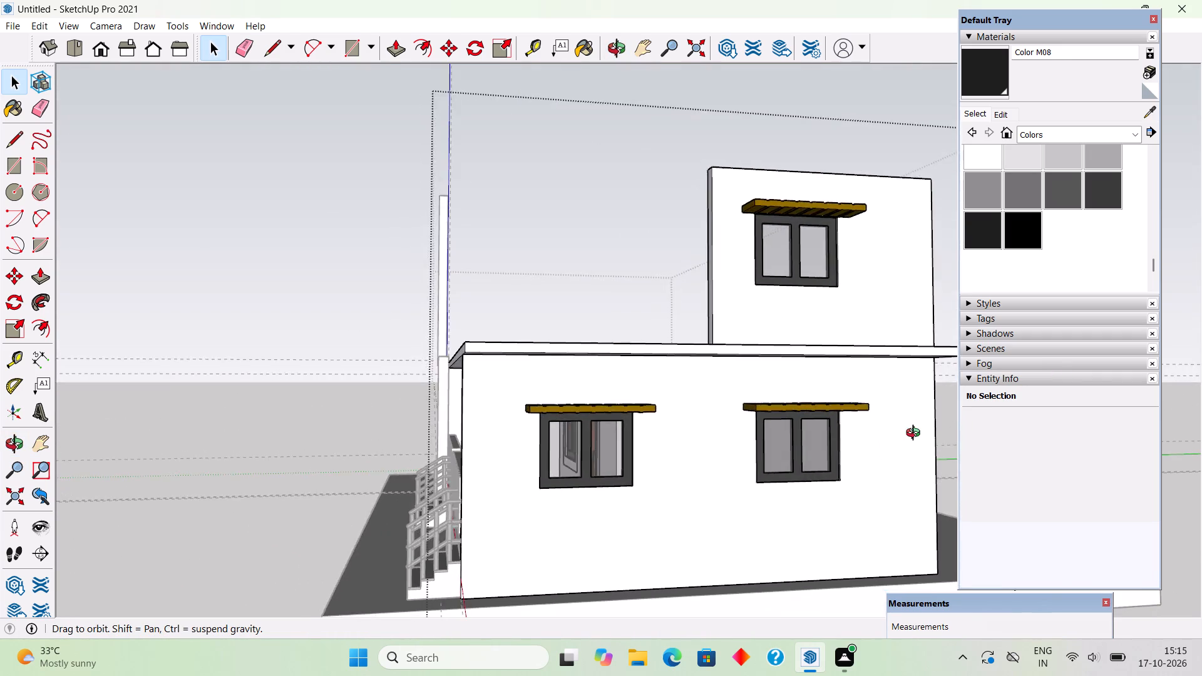
middle_click_drag(916, 434, 840, 480)
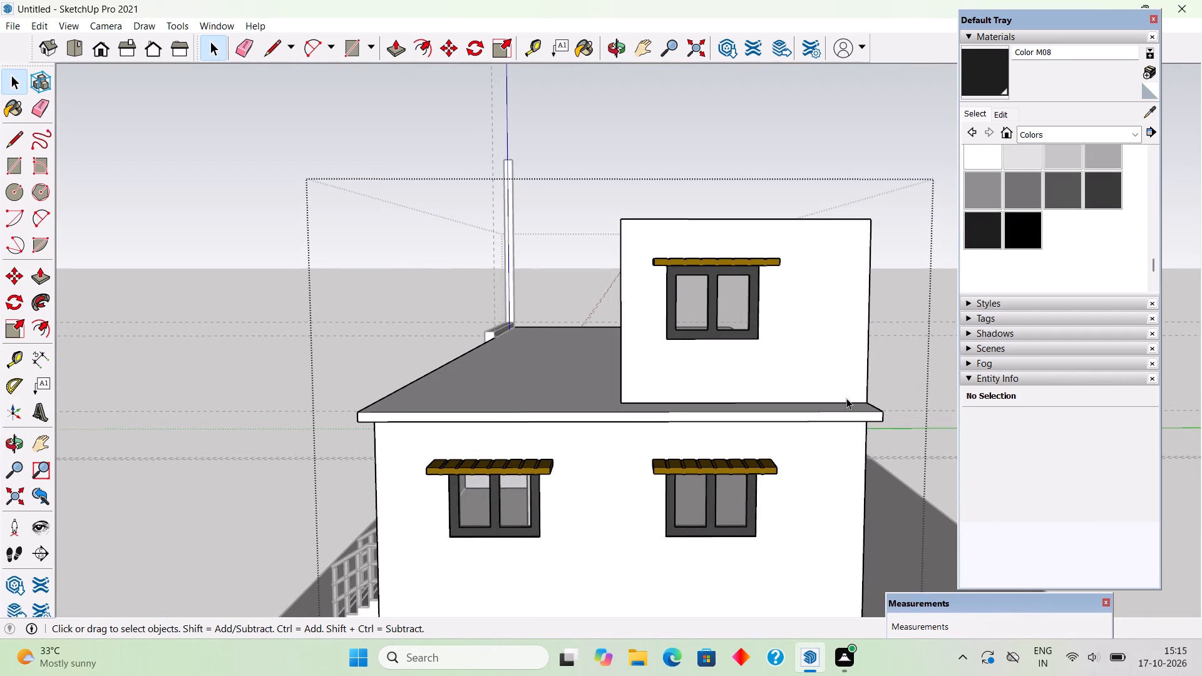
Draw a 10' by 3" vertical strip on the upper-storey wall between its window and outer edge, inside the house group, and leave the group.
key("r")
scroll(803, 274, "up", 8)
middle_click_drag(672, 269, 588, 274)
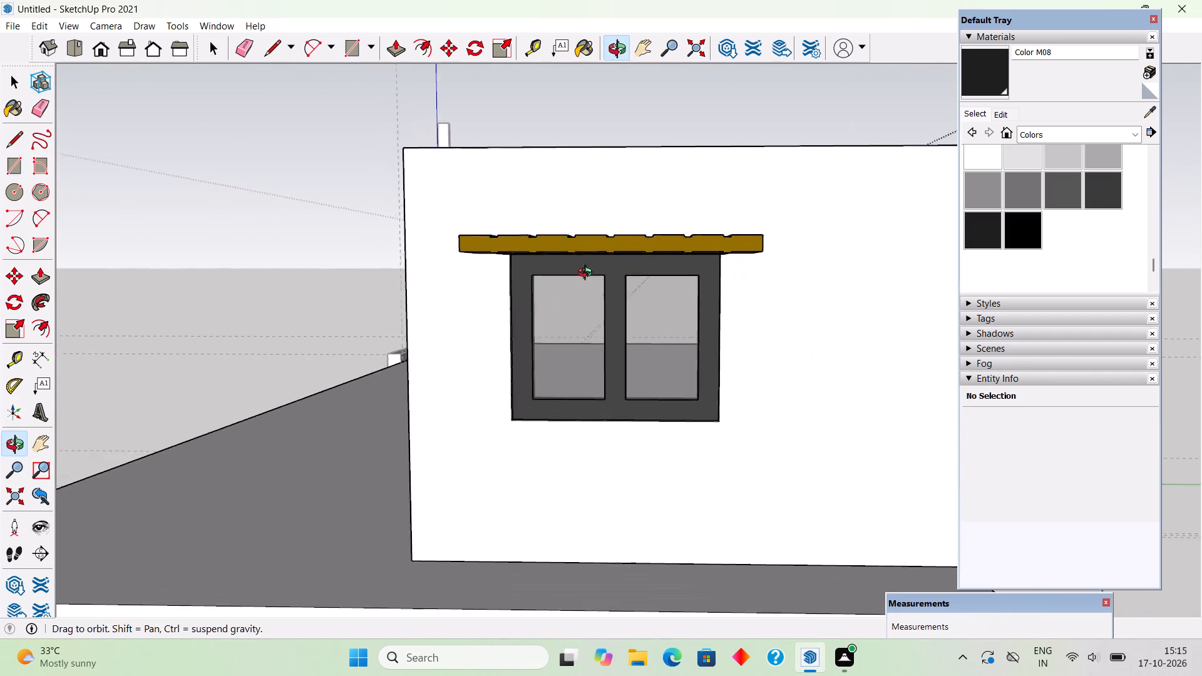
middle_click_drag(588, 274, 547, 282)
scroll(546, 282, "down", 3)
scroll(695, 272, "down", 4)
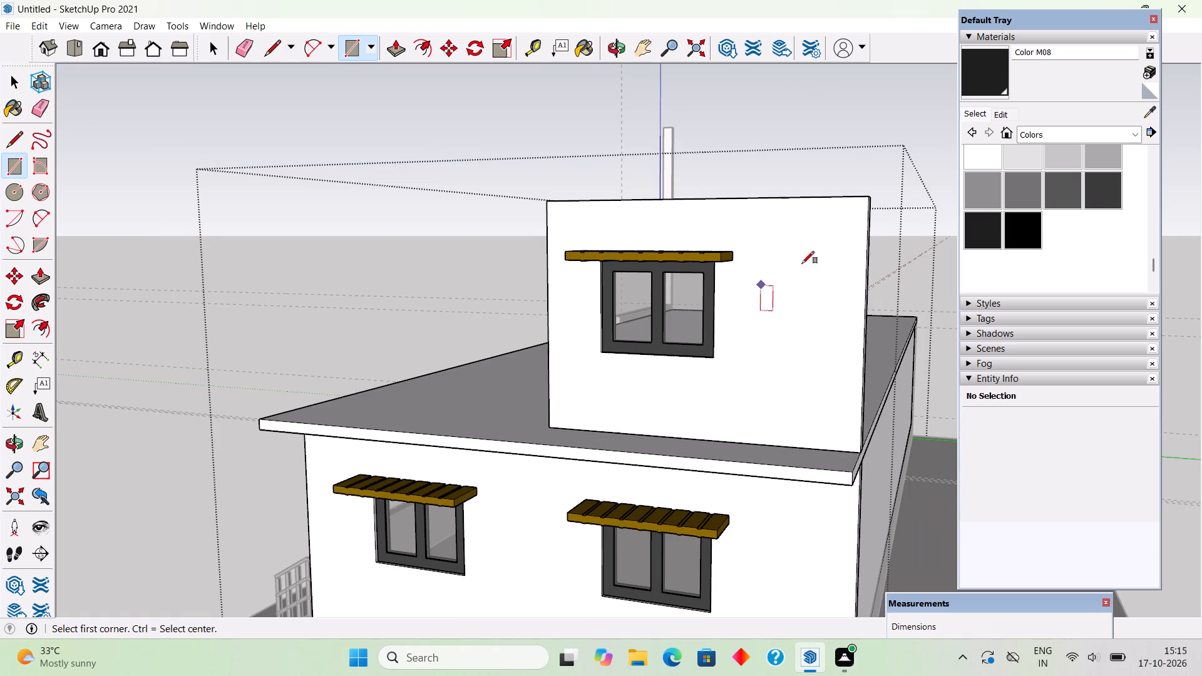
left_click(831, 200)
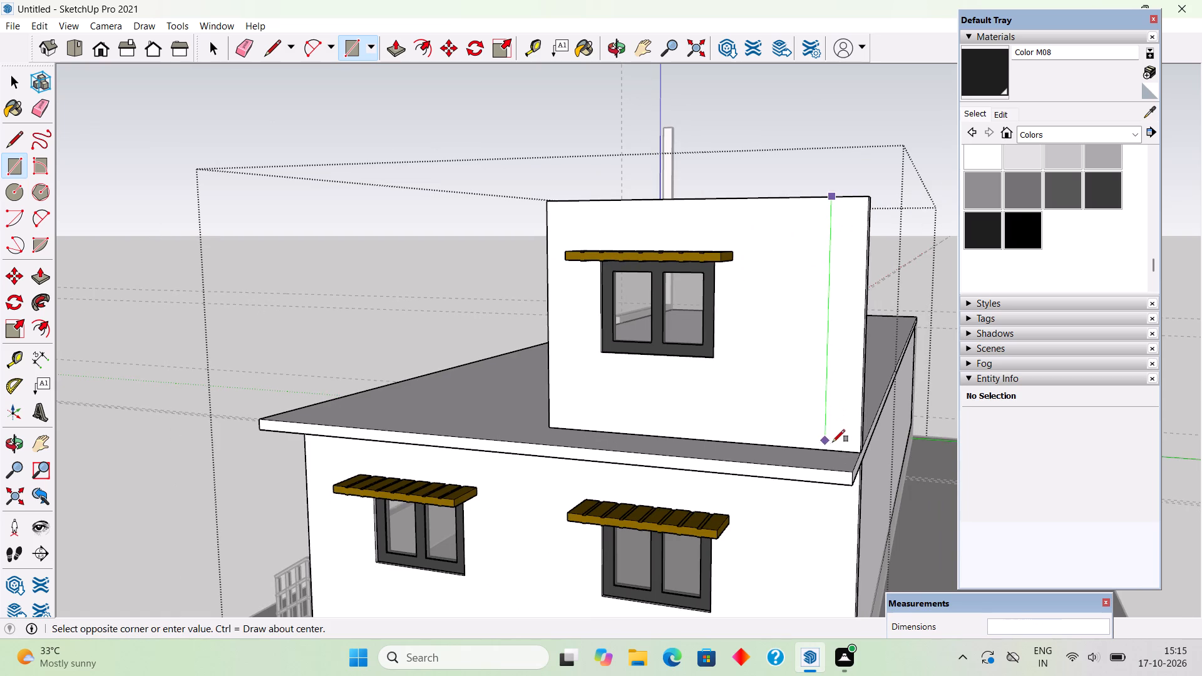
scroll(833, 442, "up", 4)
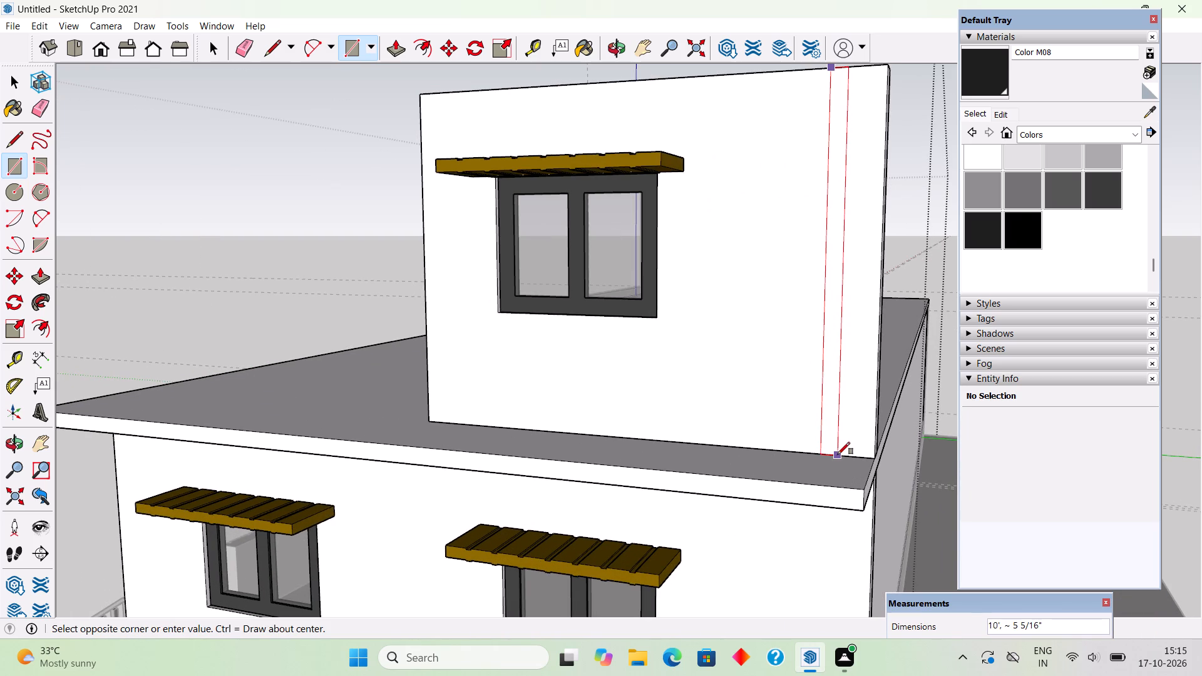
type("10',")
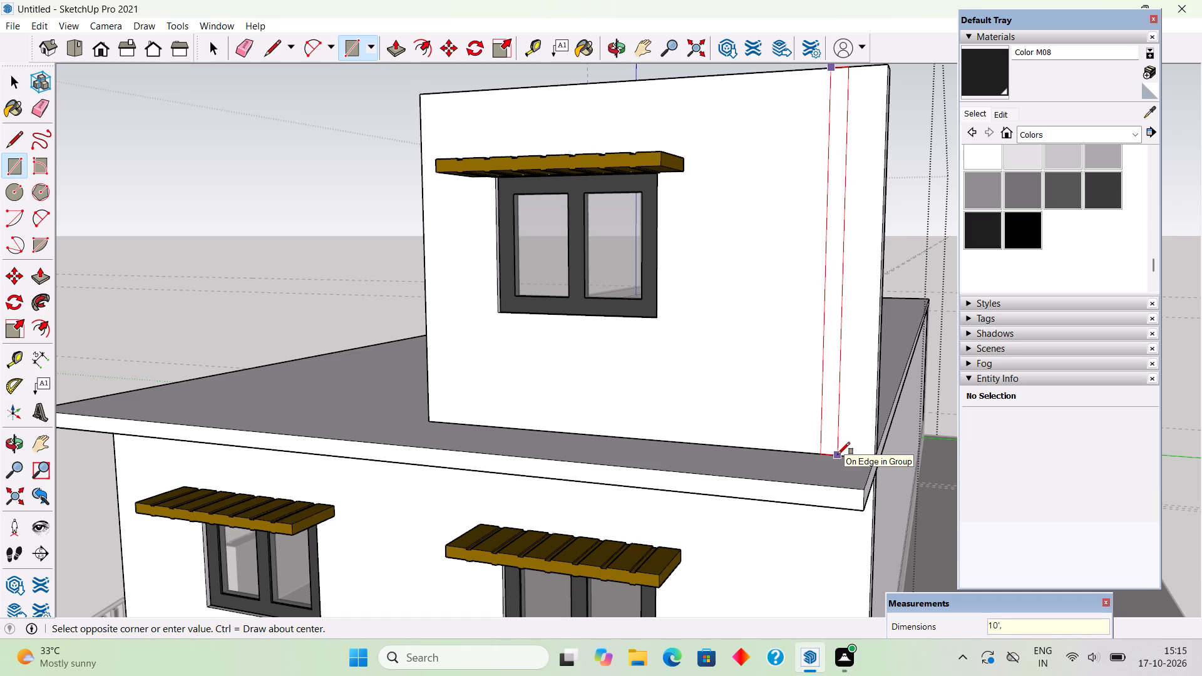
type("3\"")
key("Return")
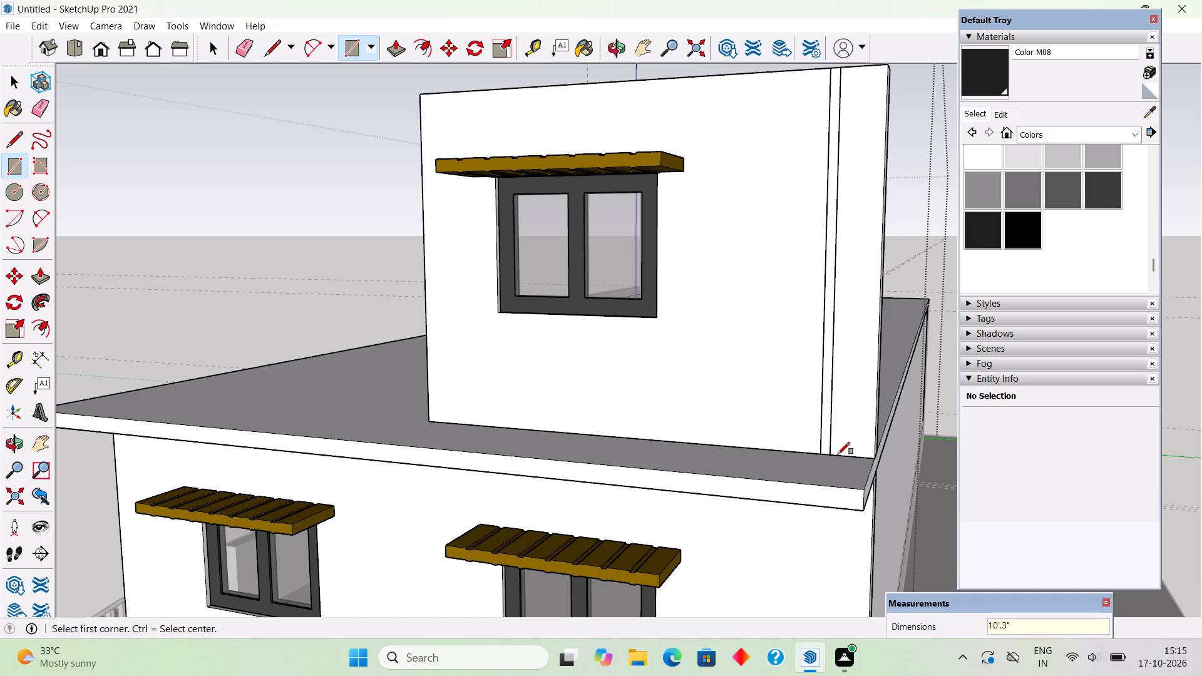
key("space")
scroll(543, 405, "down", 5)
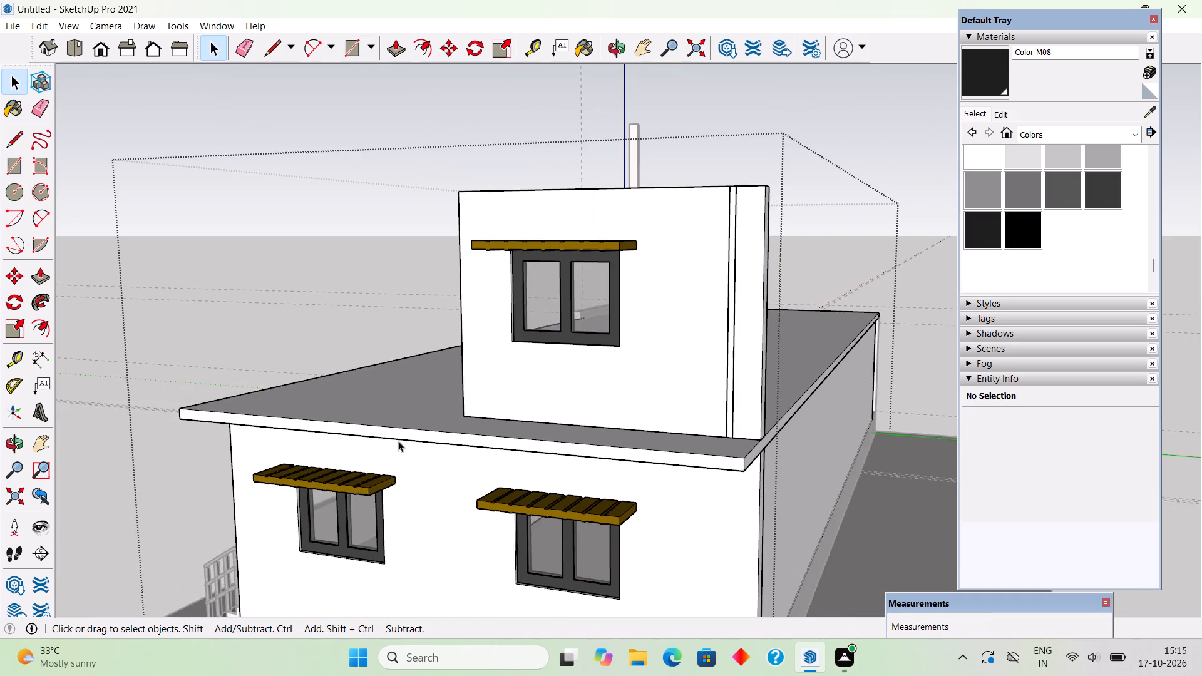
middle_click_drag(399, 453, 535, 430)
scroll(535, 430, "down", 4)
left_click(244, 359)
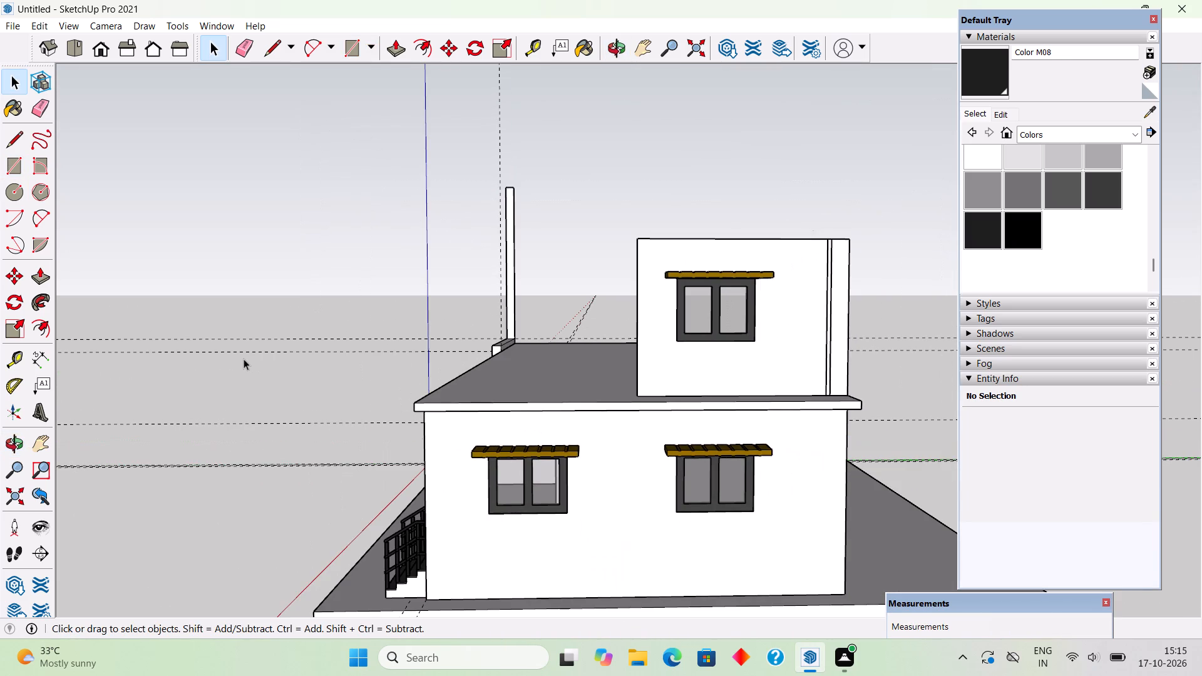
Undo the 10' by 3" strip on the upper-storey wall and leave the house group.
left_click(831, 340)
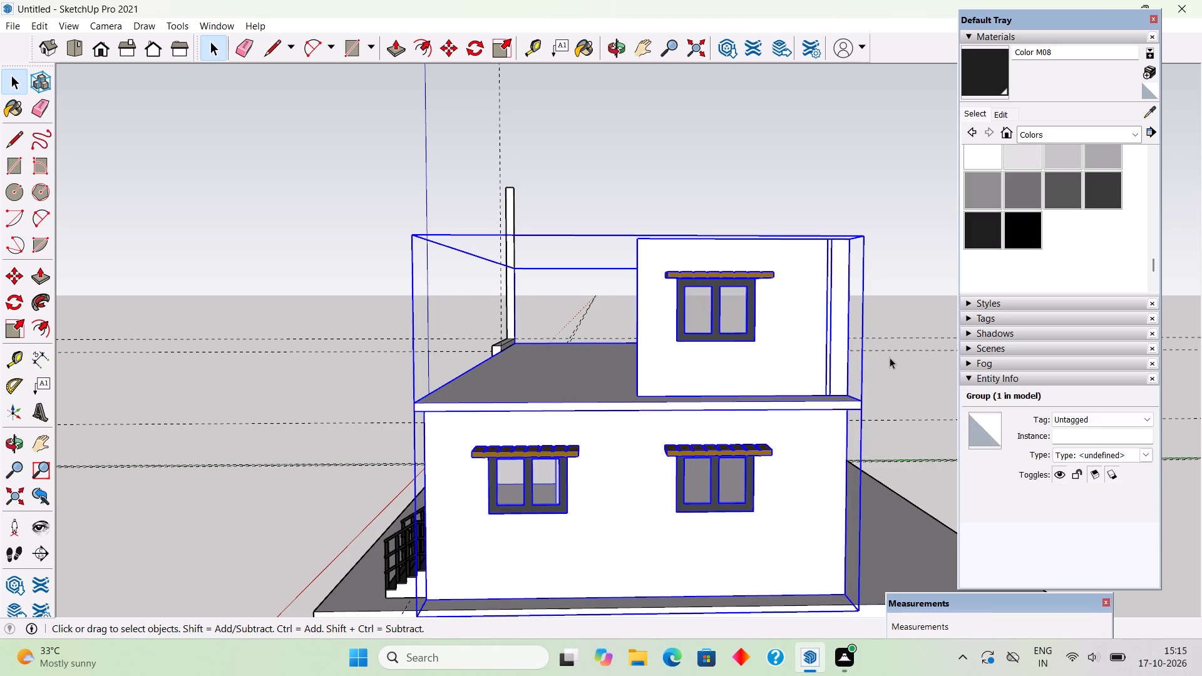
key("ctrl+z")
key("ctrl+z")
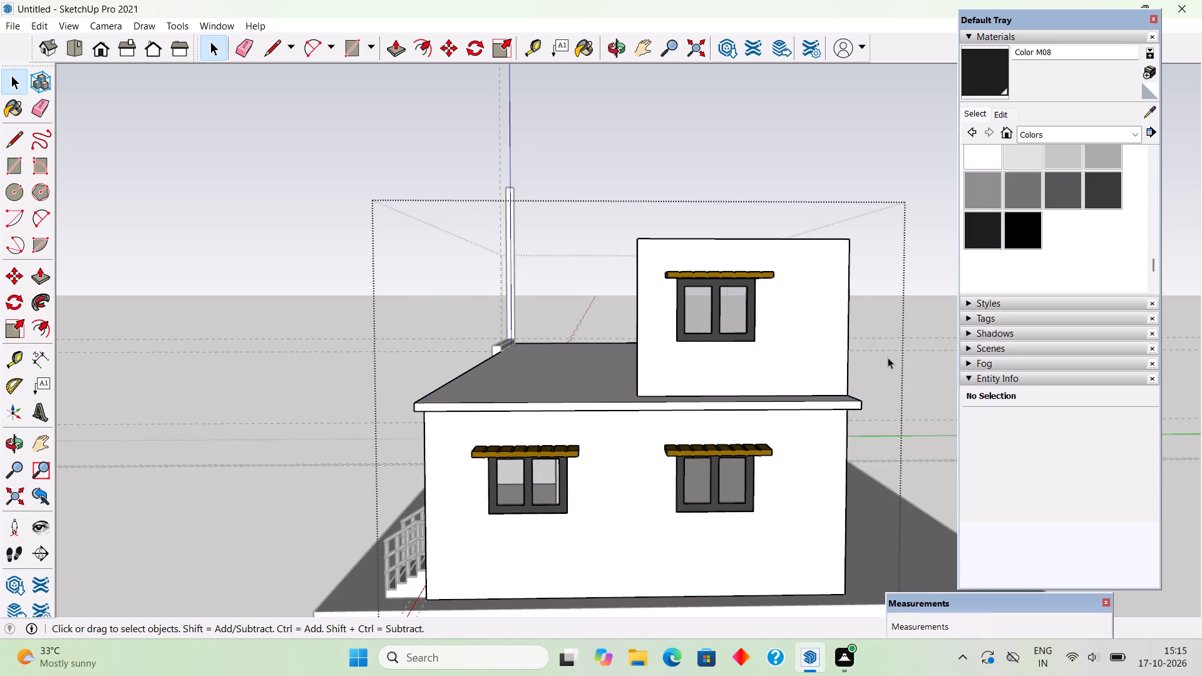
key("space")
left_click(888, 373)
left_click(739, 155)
Draw a 10' by 4" vertical rectangle outside the house group, from the upper-storey wall's top edge down to the roof slab, beside the window.
scroll(885, 297, "up", 9)
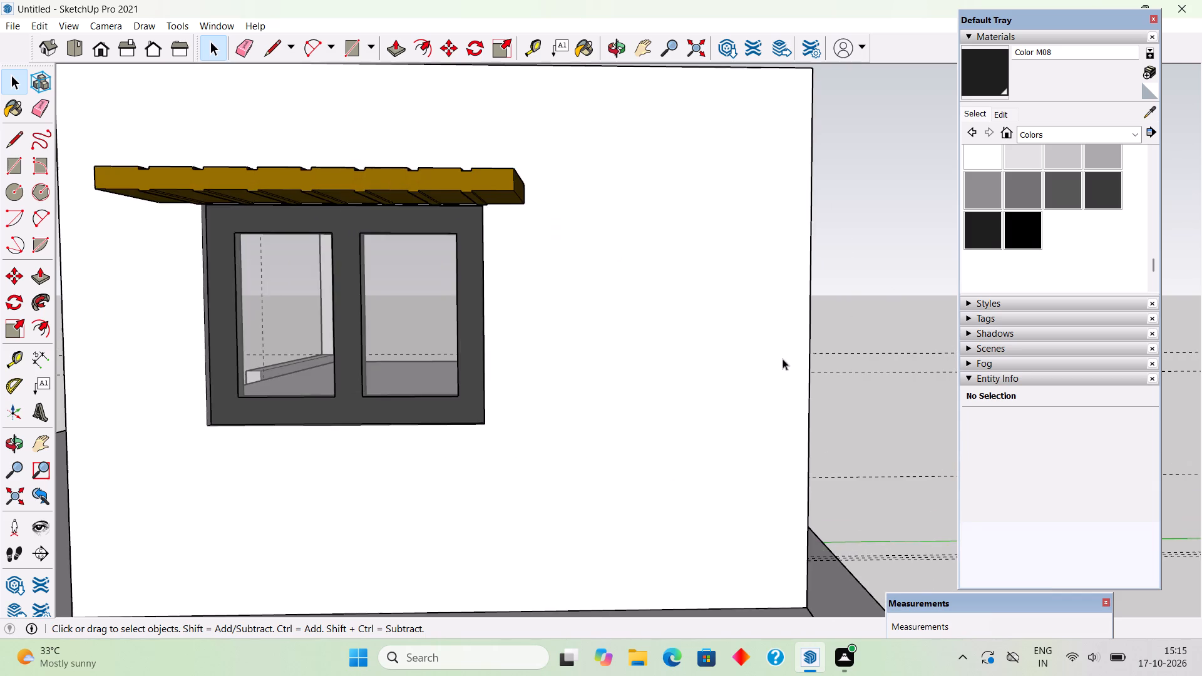
middle_click_drag(783, 369, 783, 411)
scroll(783, 411, "down", 2)
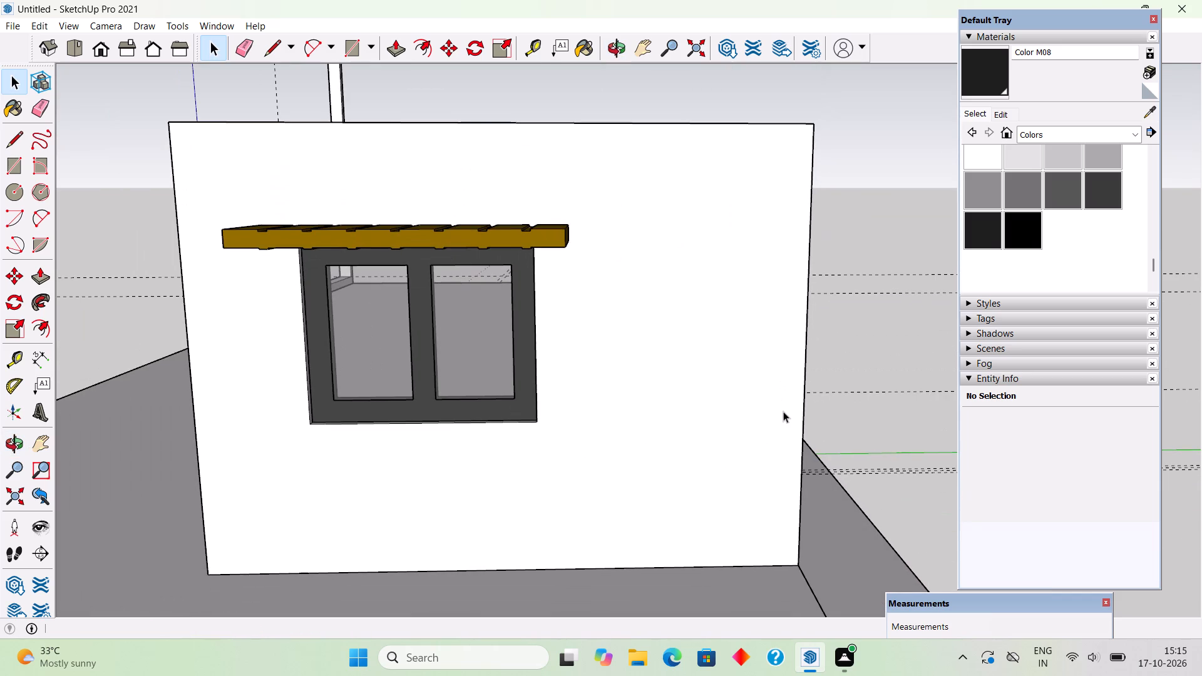
key("t")
key("r")
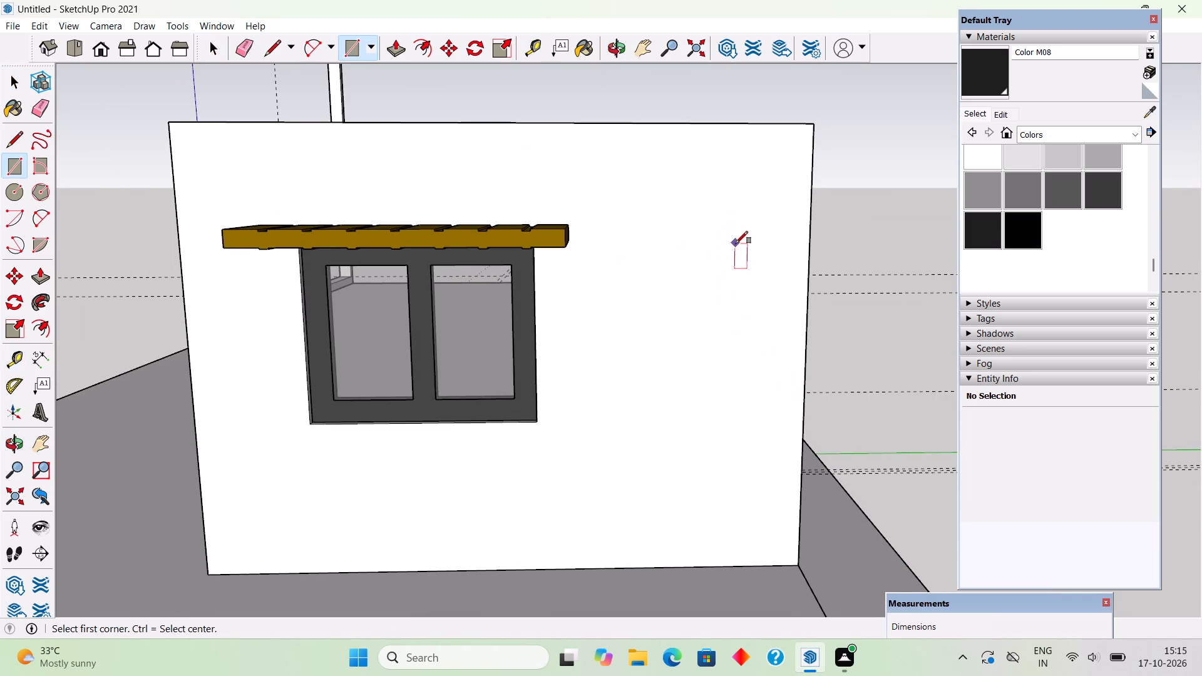
left_click(731, 125)
scroll(761, 565, "up", 3)
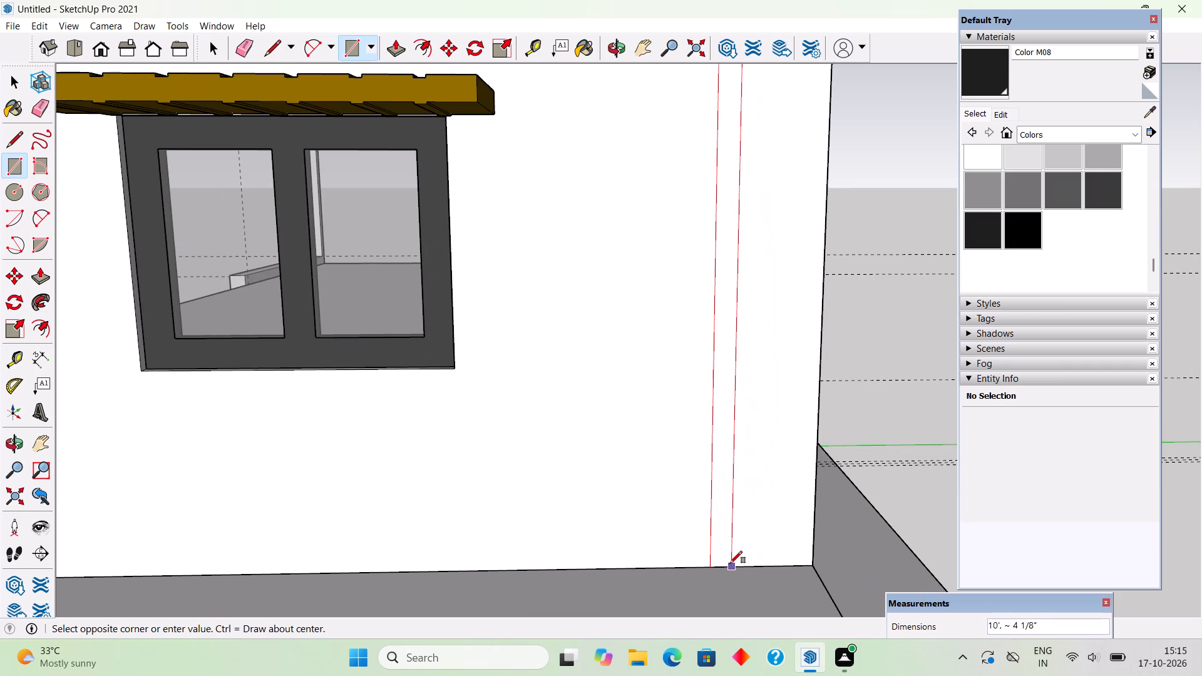
type("10")
type("',")
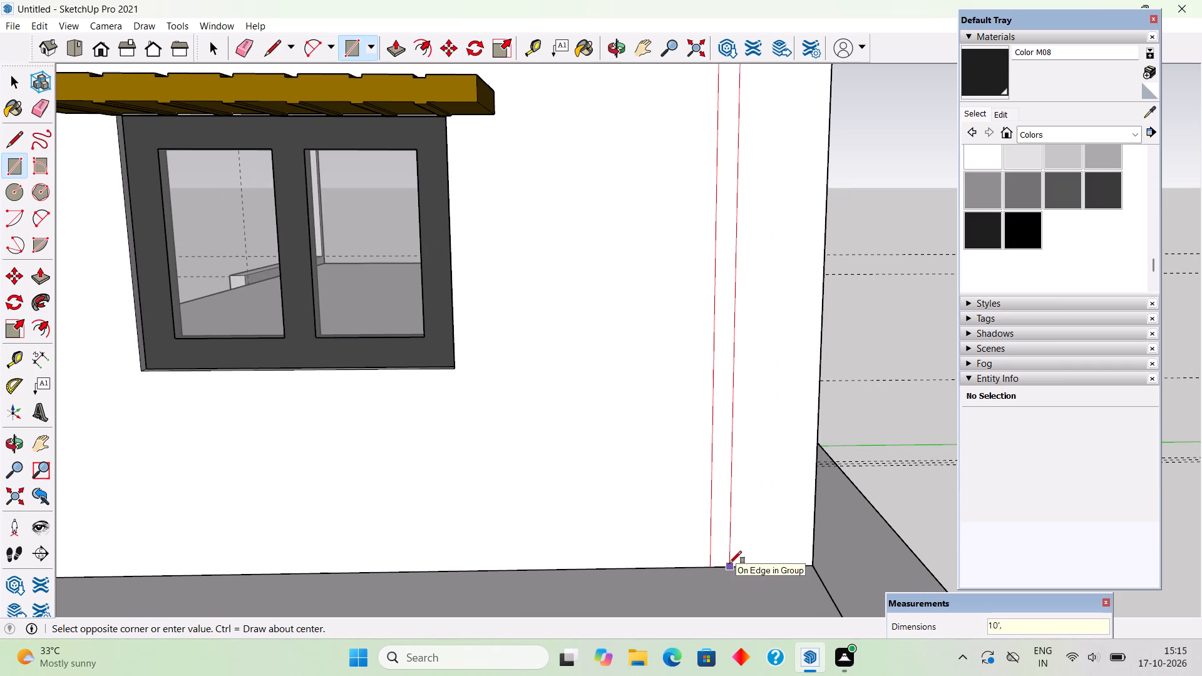
type("4\"")
key("Return")
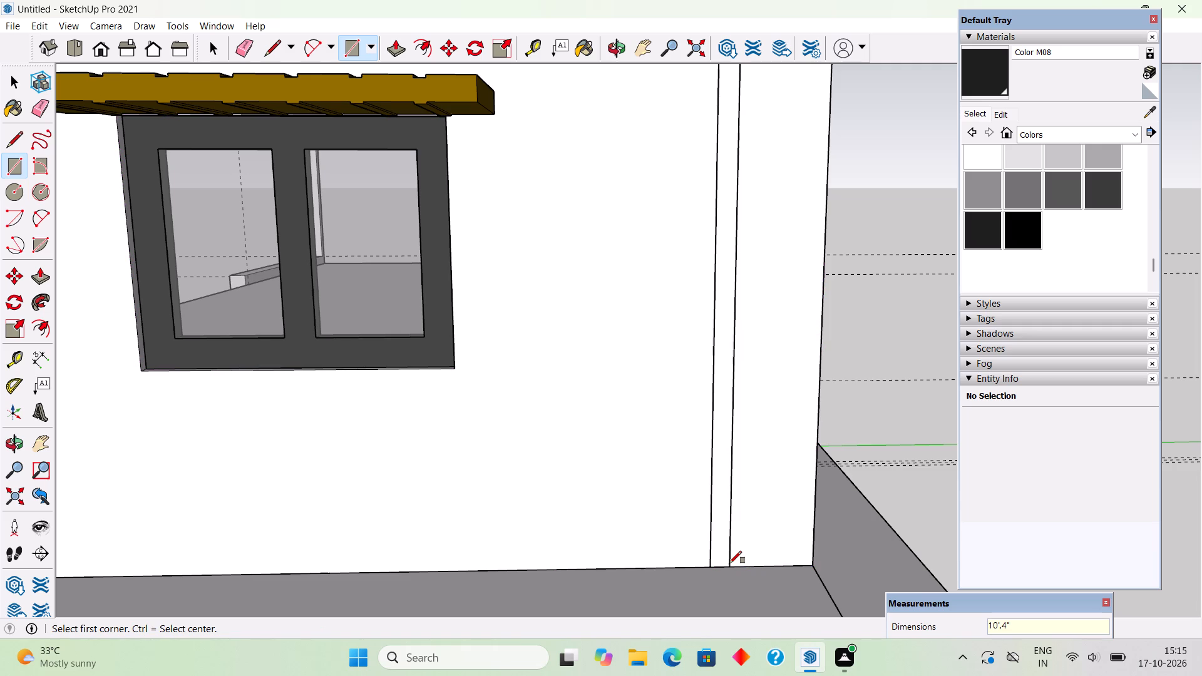
Extrude the narrow vertical rectangle beside the upper-storey window 3" out from the wall and make the strip a group.
key("space")
key("p")
left_click(716, 538)
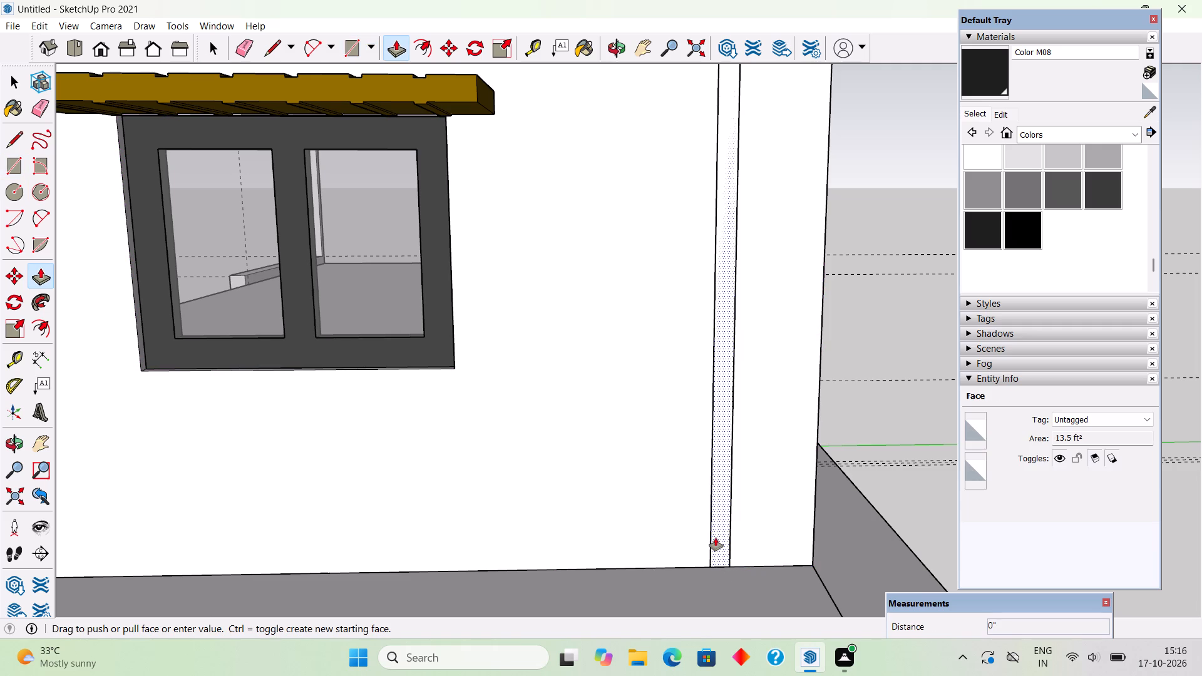
type("3\"")
key("Return")
key("space")
triple_click(719, 551)
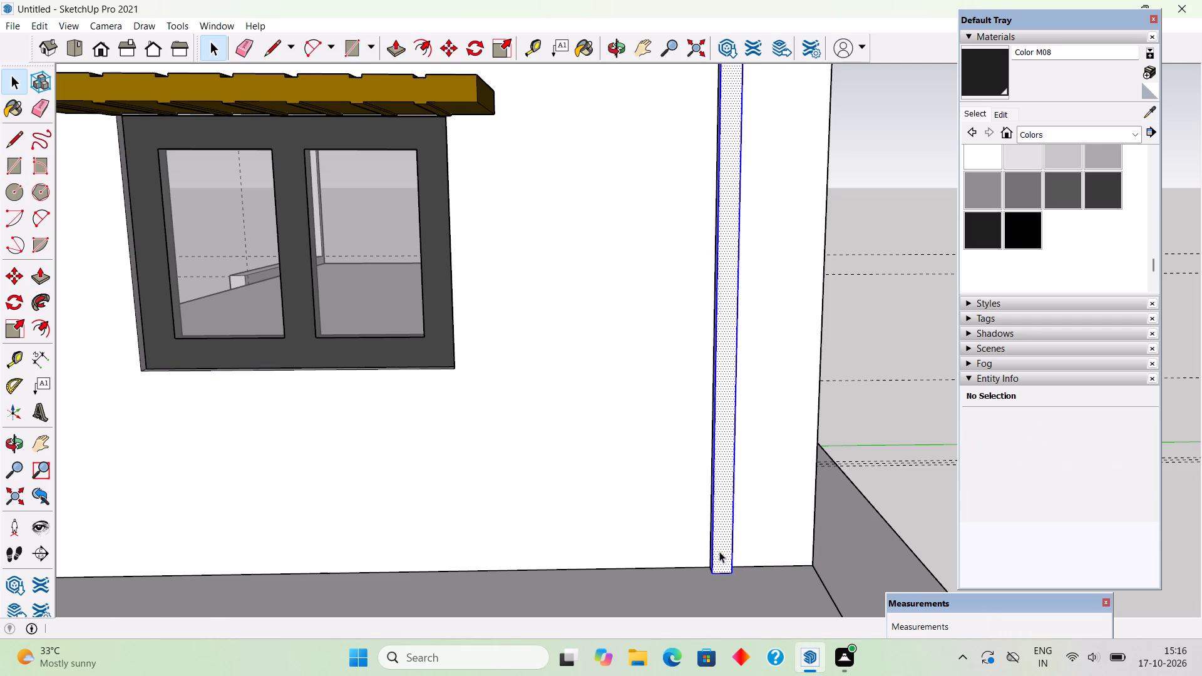
right_click(719, 551)
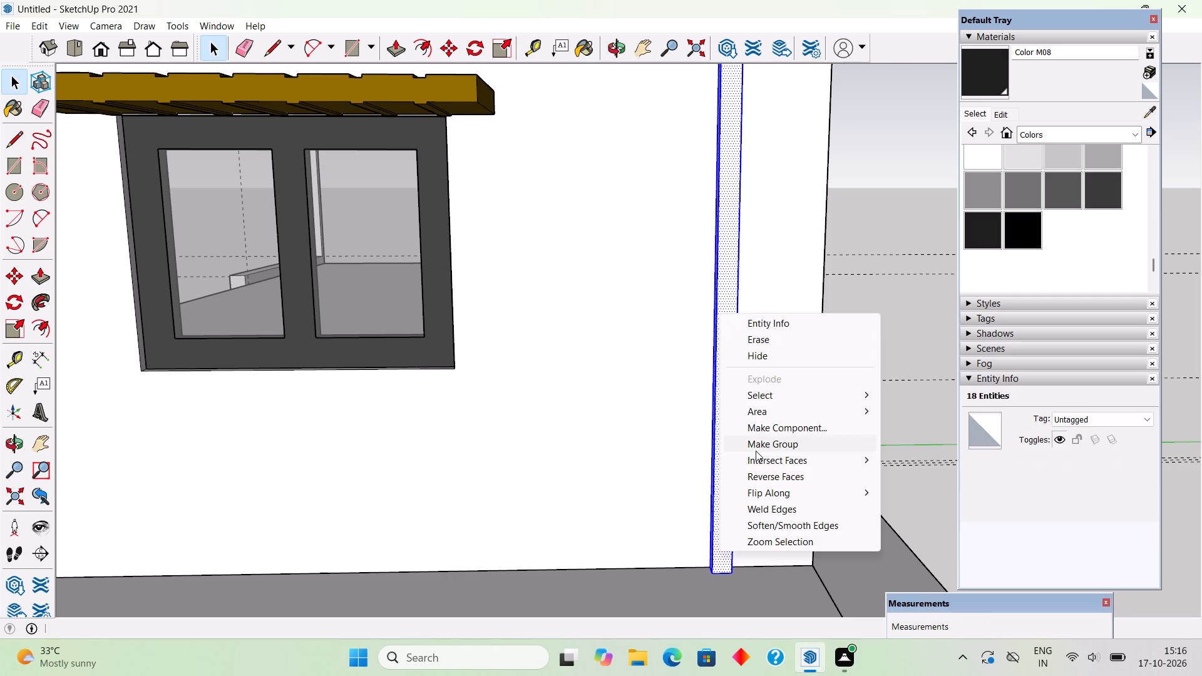
left_click(756, 451)
Copy the vertical strip 7" along the wall toward the window and repeat the copy as a x10 linear array.
middle_click_drag(714, 530, 719, 507)
scroll(719, 511, "down", 6)
middle_click_drag(708, 539, 734, 539)
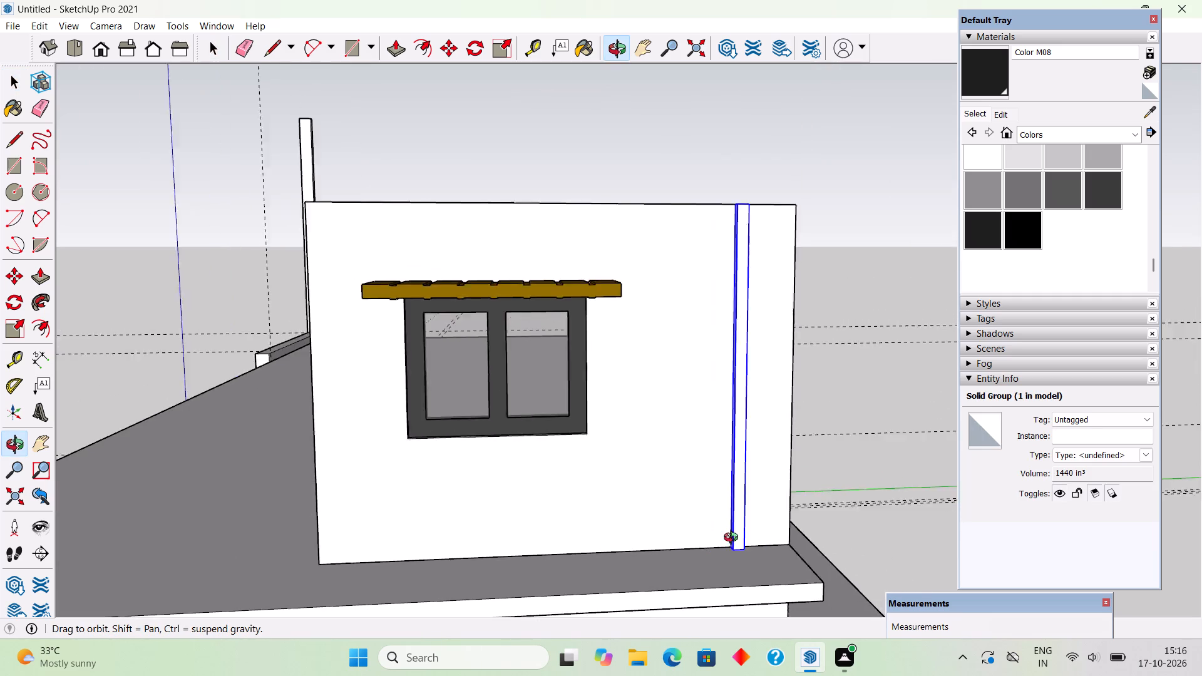
middle_click_drag(734, 539, 763, 528)
scroll(793, 543, "up", 5)
middle_click_drag(575, 580, 642, 566)
scroll(642, 566, "down", 5)
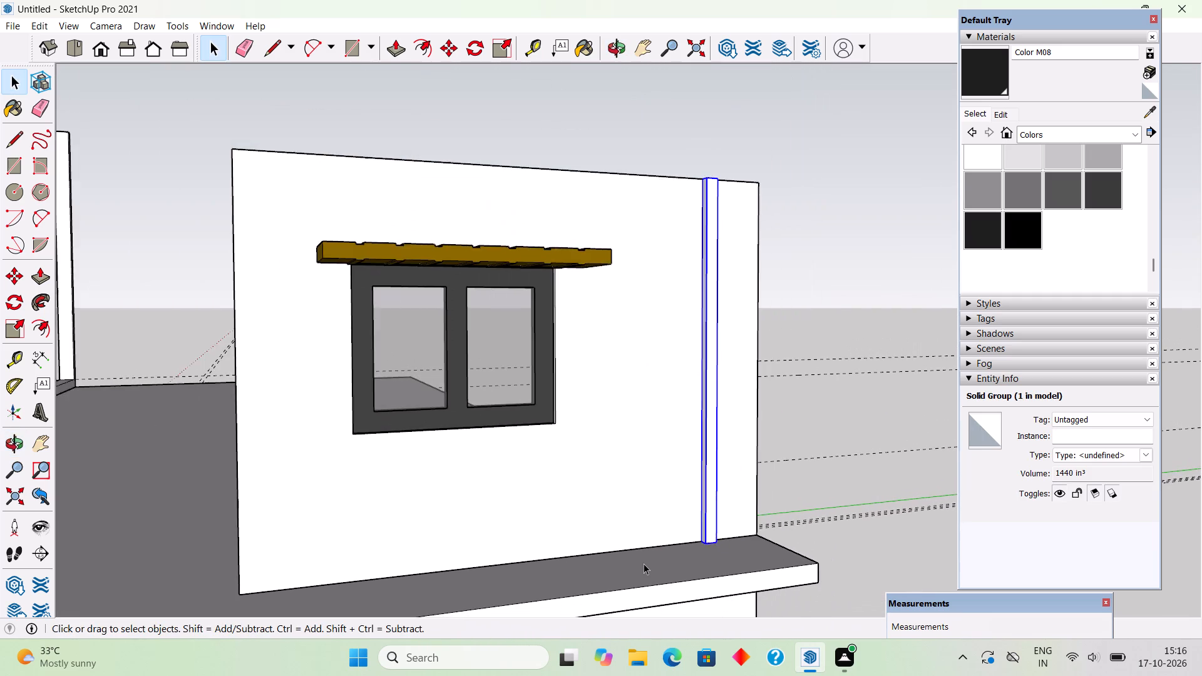
middle_click_drag(674, 563, 728, 547)
scroll(714, 530, "up", 2)
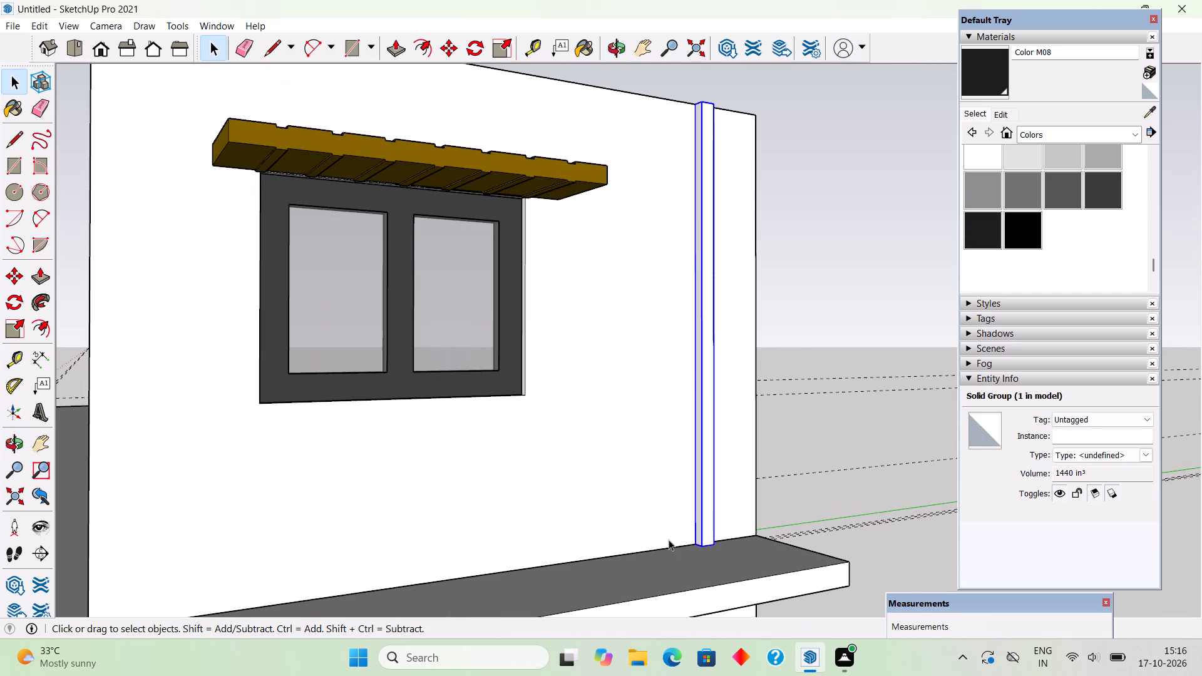
key("m")
left_click(692, 544)
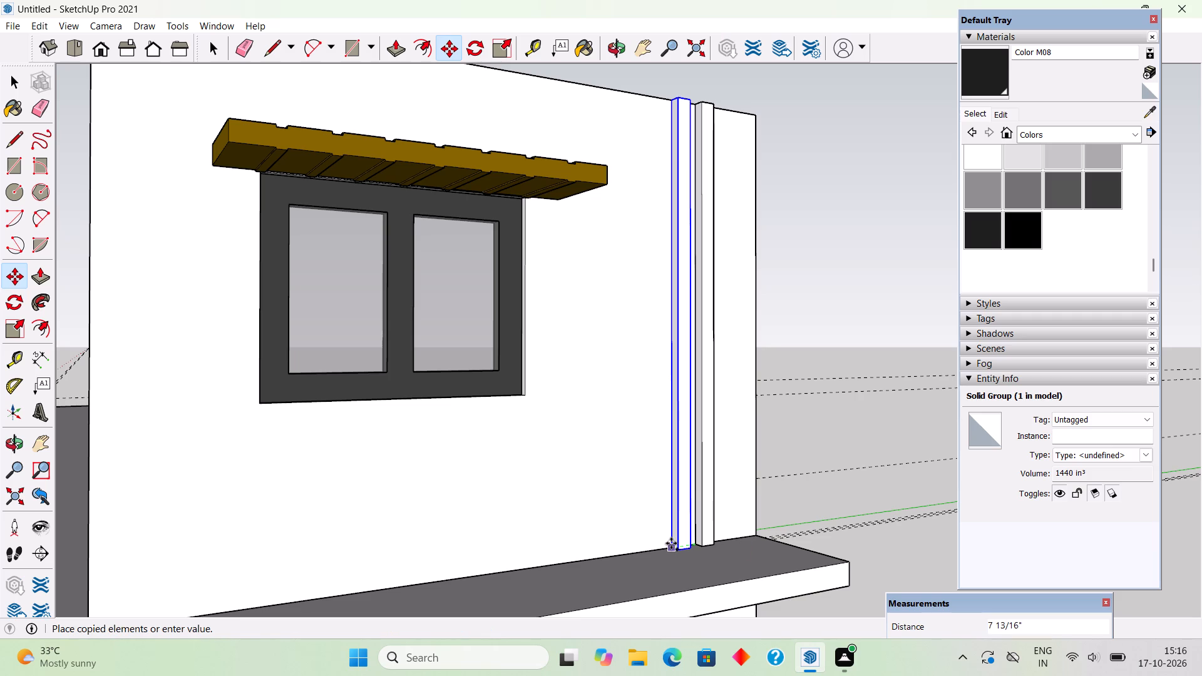
type("7\"")
key("Return")
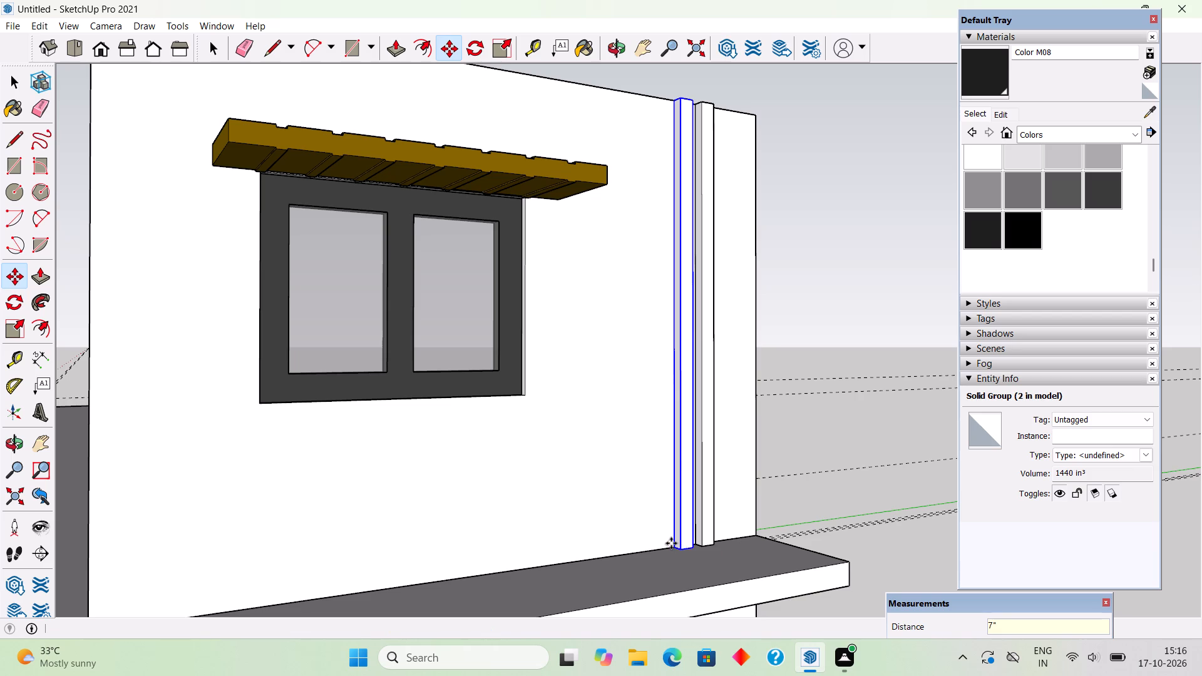
key("x")
type("10")
key("Return")
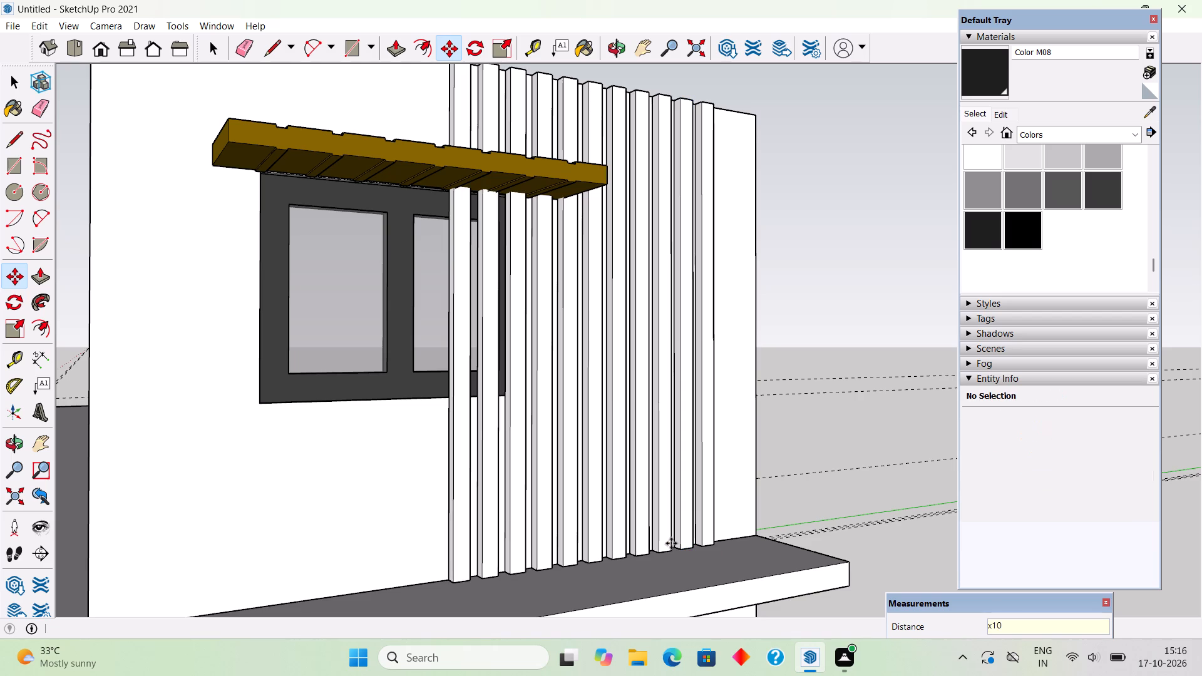
Delete the four strip copies nearest to and overlapping the upper-storey window.
key("space")
scroll(578, 322, "down", 4)
middle_click_drag(560, 347, 443, 402)
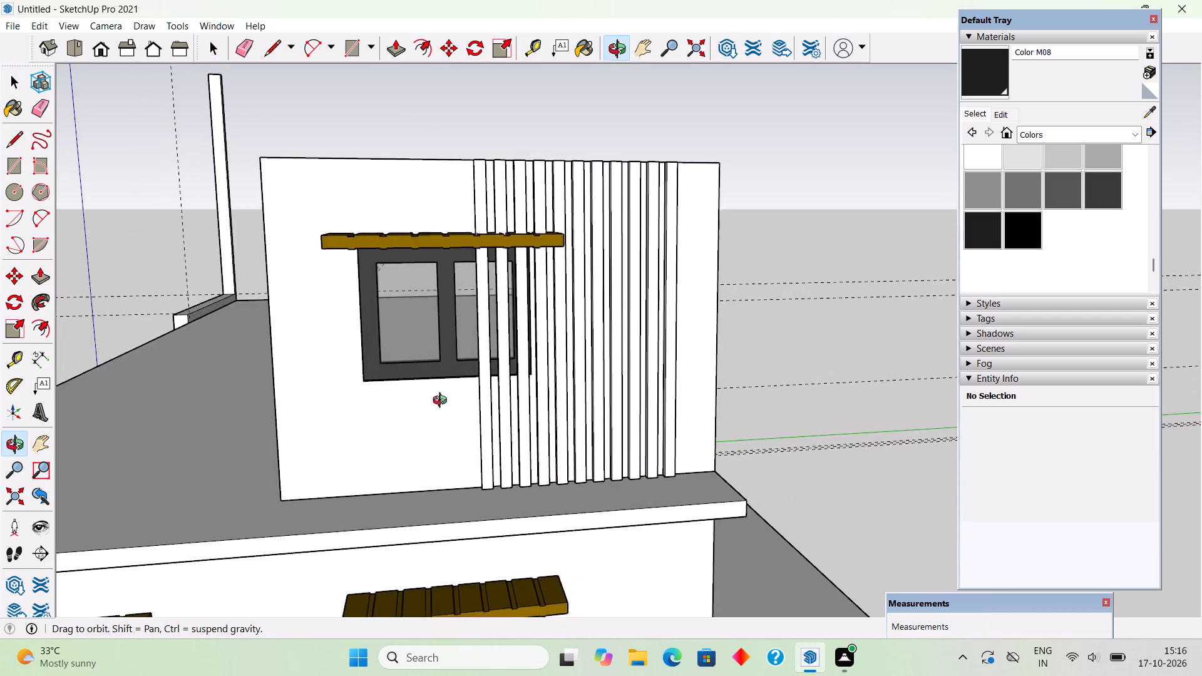
middle_click_drag(443, 402, 427, 402)
scroll(521, 342, "up", 5)
scroll(553, 327, "down", 3)
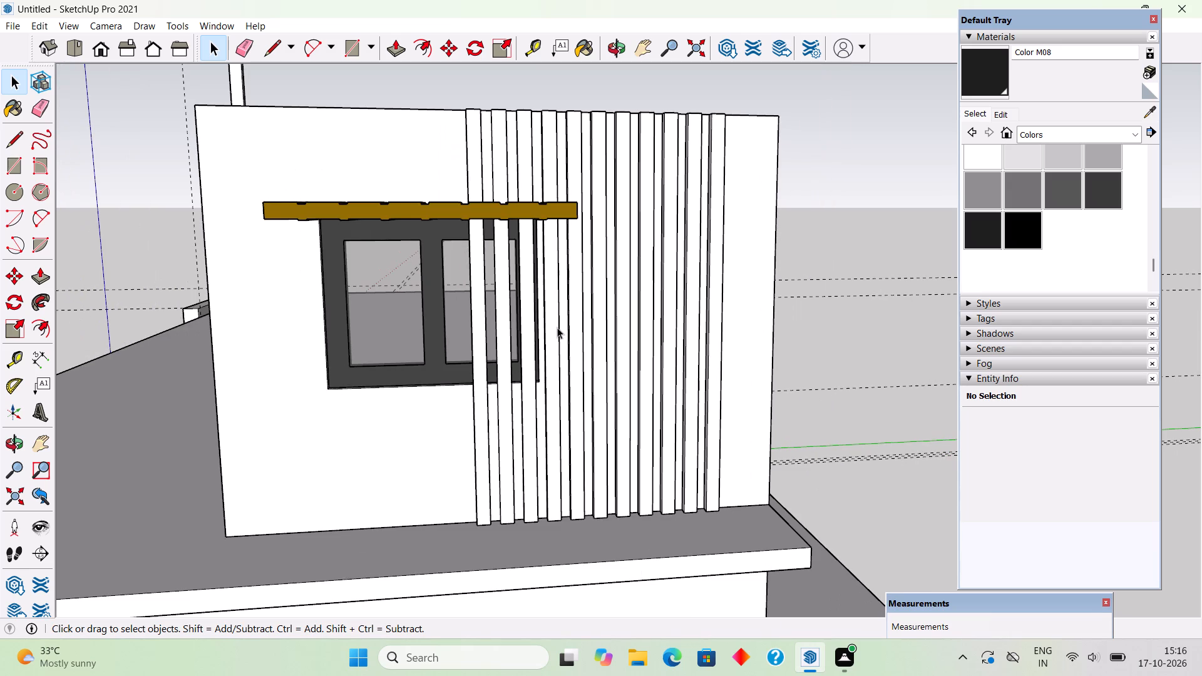
left_click(557, 327)
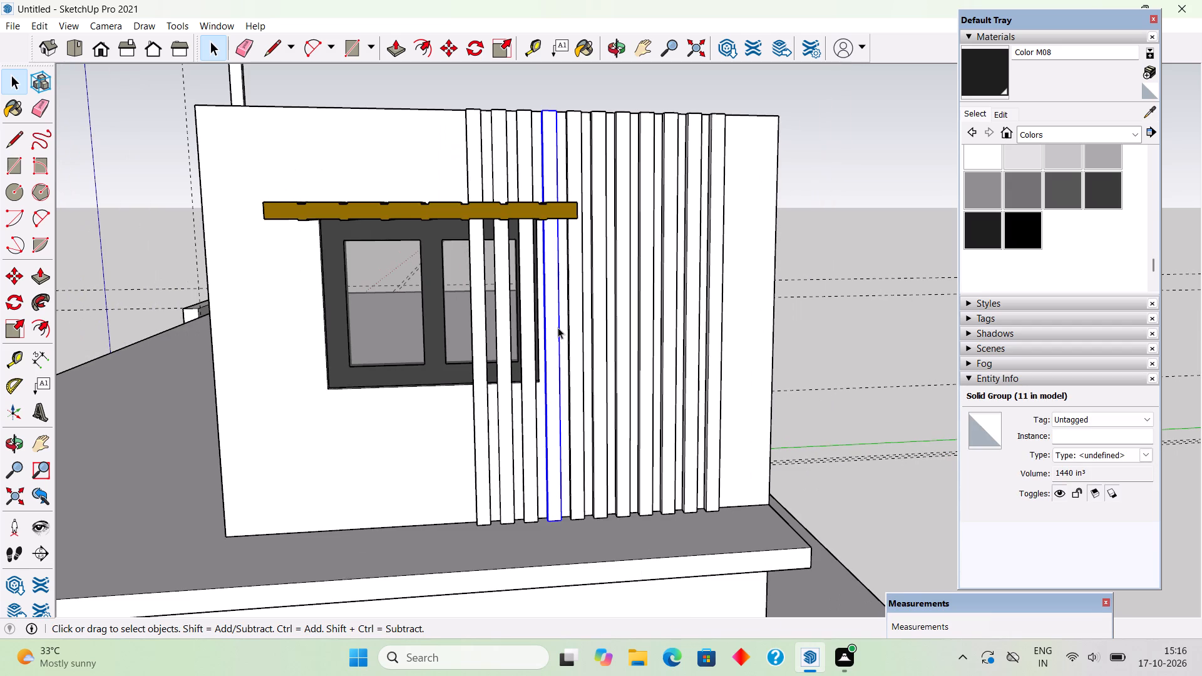
key("Delete")
left_click(526, 402)
key("Delete")
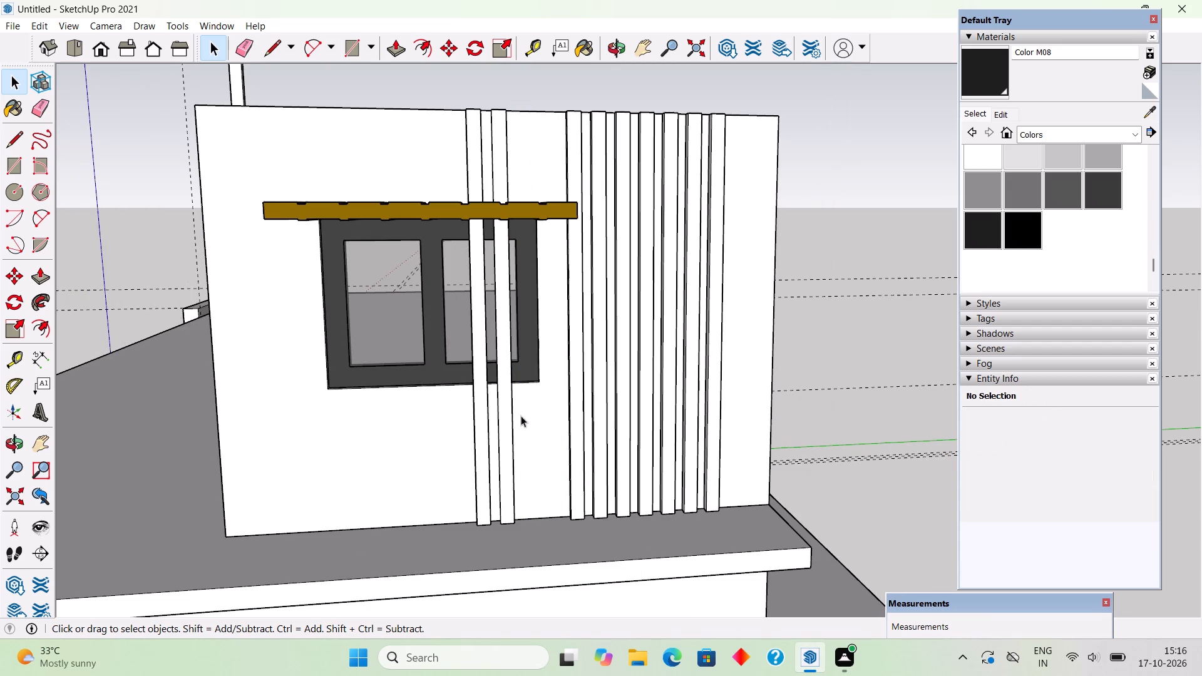
left_click(502, 454)
key("Delete")
left_click(484, 474)
key("Delete")
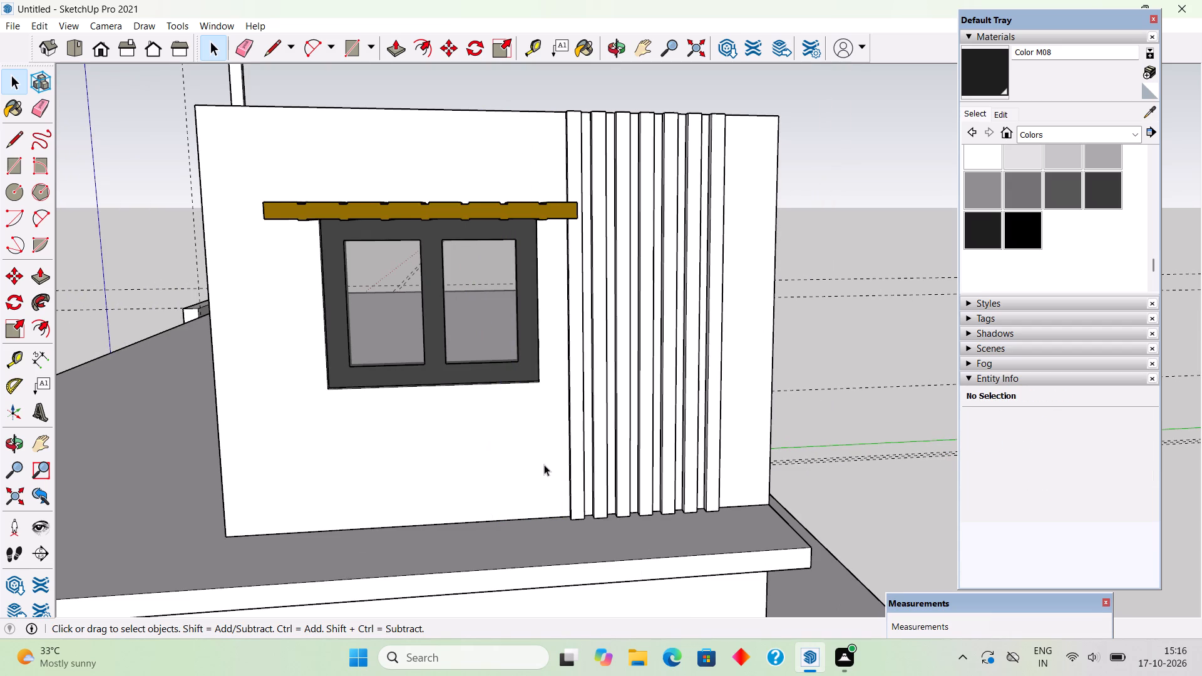
Move all seven remaining strips together about 3" along the wall, away from the window.
left_click(582, 496)
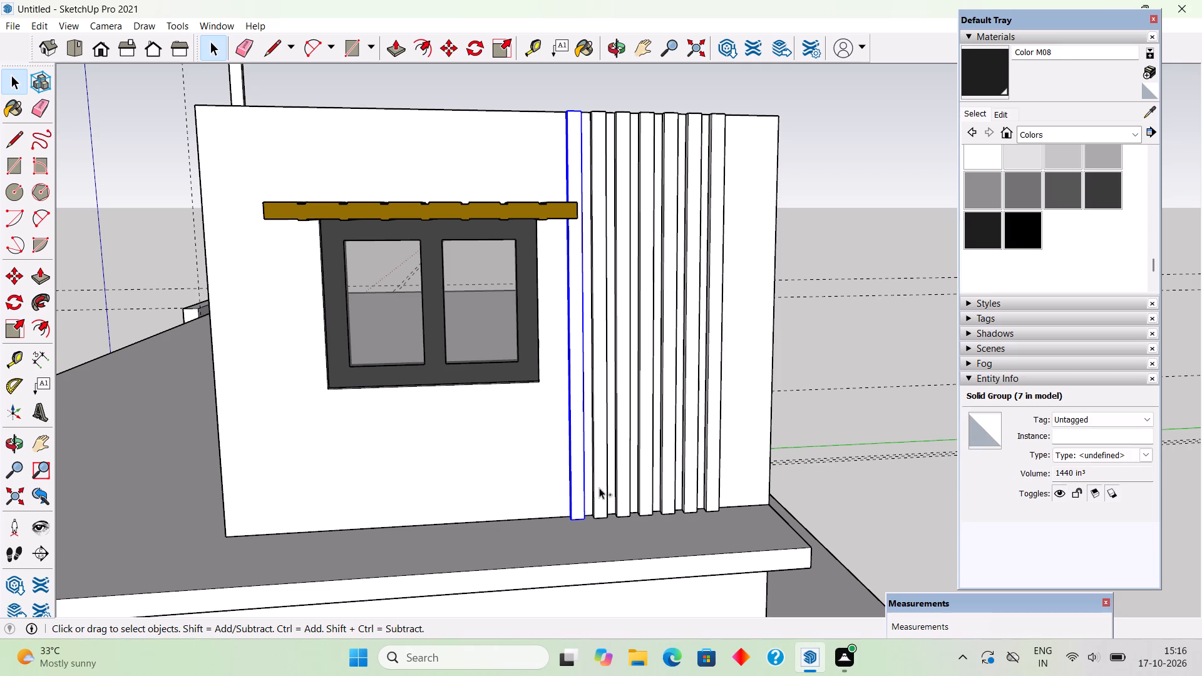
left_click(609, 491, "ctrl")
left_click(627, 486, "ctrl")
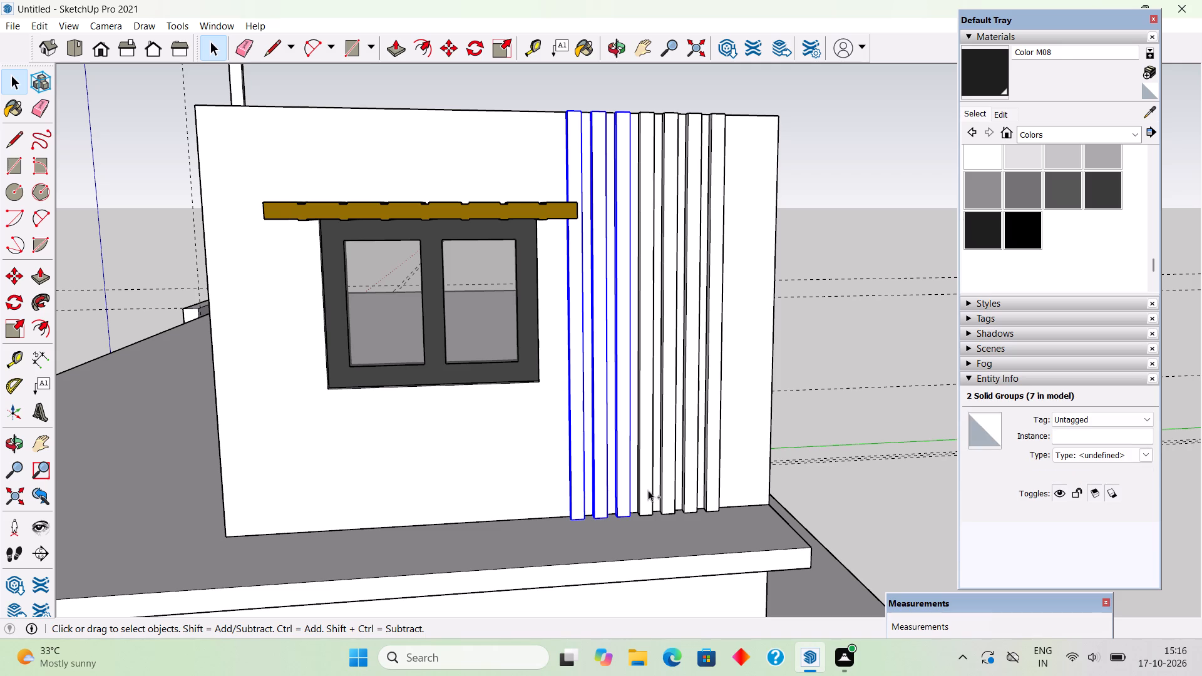
left_click(649, 490, "ctrl")
left_click(670, 481, "ctrl")
left_click(688, 472, "ctrl")
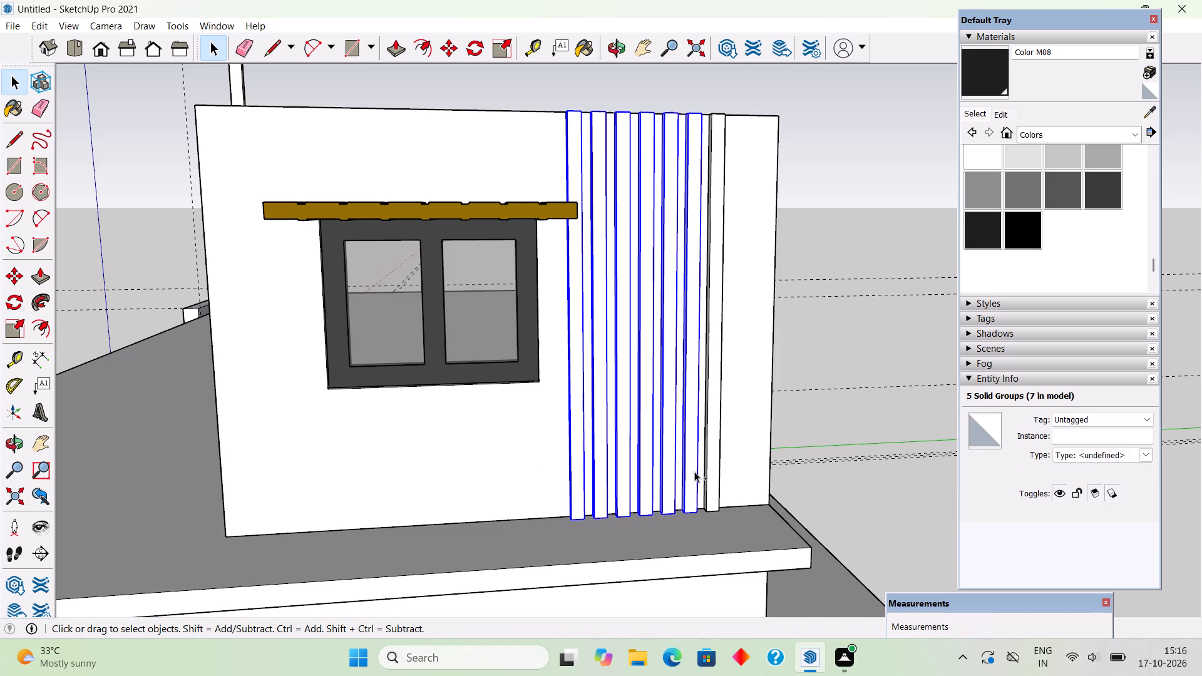
left_click(709, 469, "ctrl")
middle_click_drag(486, 407, 369, 380)
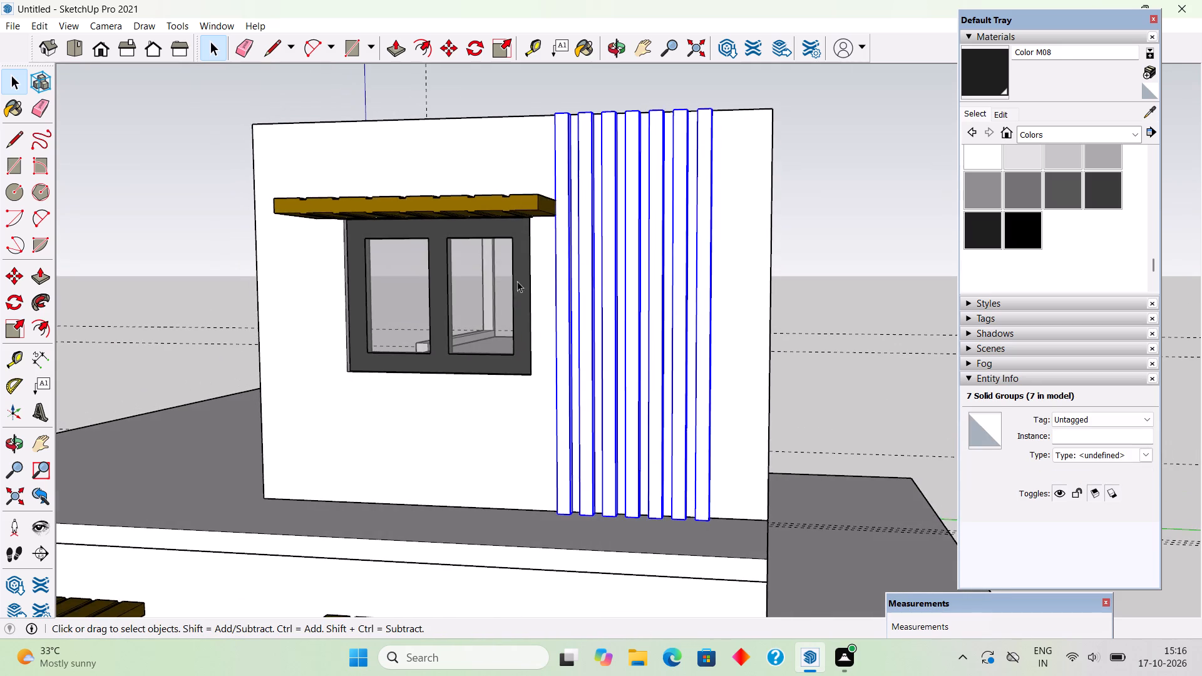
scroll(597, 177, "up", 9)
middle_click_drag(537, 248, 613, 329)
scroll(408, 245, "down", 4)
middle_click_drag(467, 284, 701, 355)
scroll(587, 282, "up", 4)
scroll(444, 243, "up", 3)
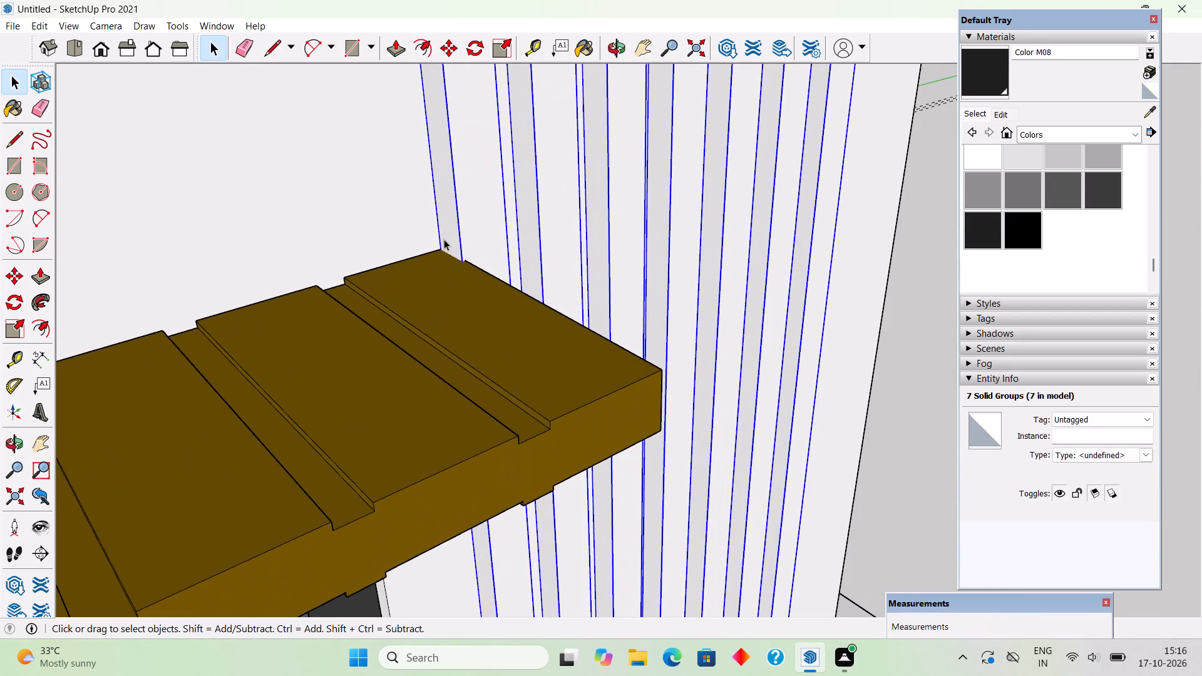
key("m")
left_click(443, 243)
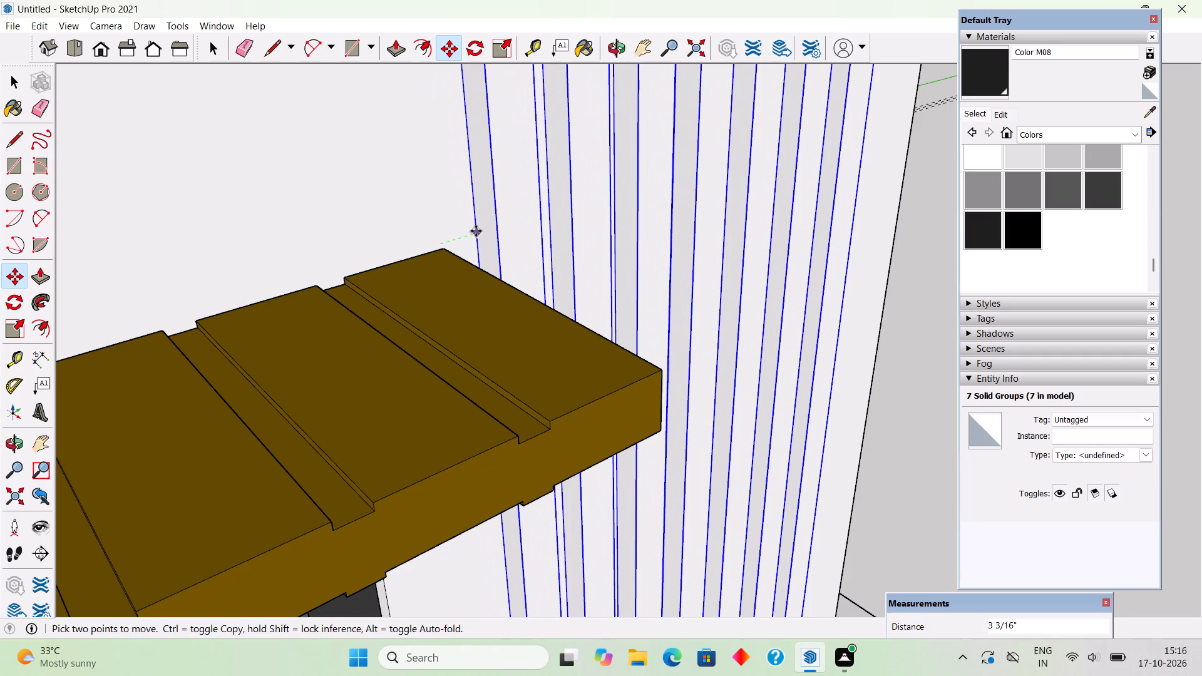
left_click(476, 231)
key("space")
scroll(469, 237, "down", 11)
left_click(861, 357)
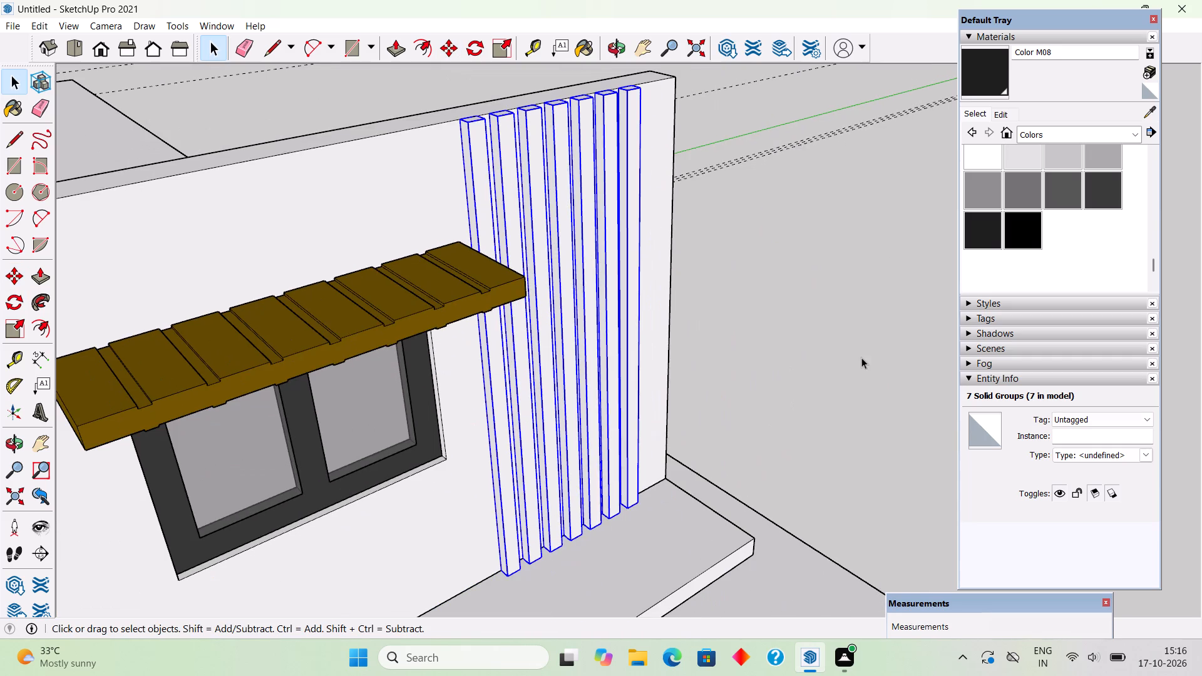
Sample the brown Color D07 from the upper window's canopy and paint all seven vertical strips with it.
scroll(717, 391, "down", 6)
middle_click_drag(546, 289, 501, 131)
scroll(535, 515, "up", 1)
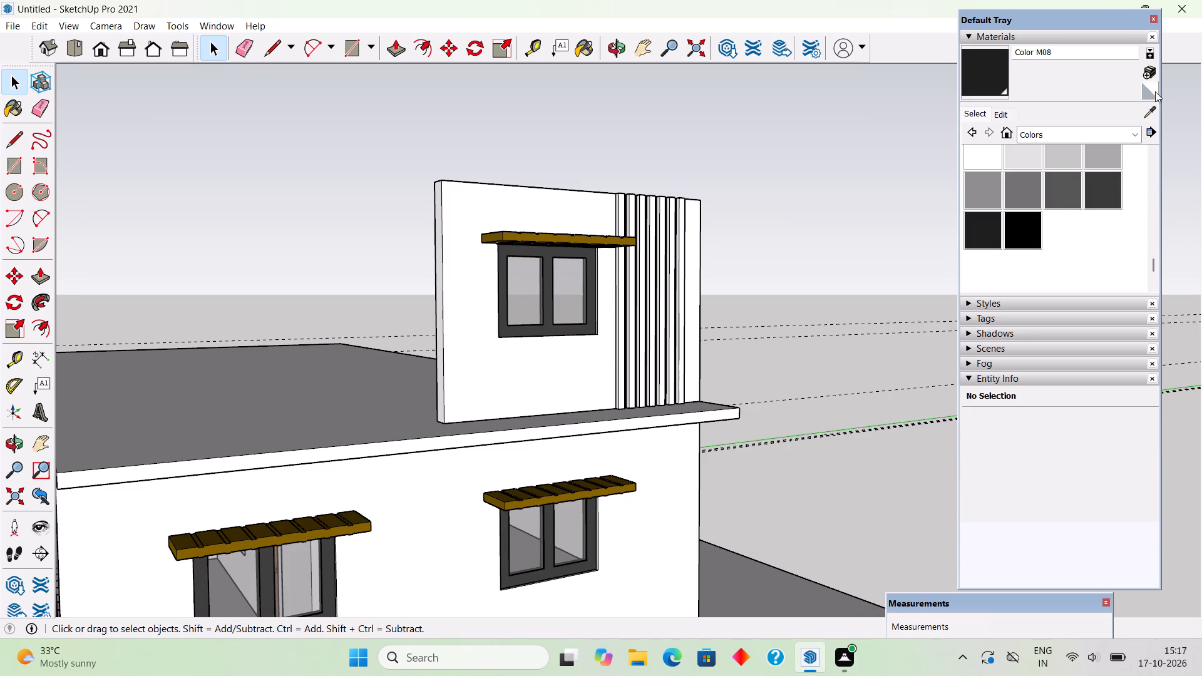
left_click(1150, 115)
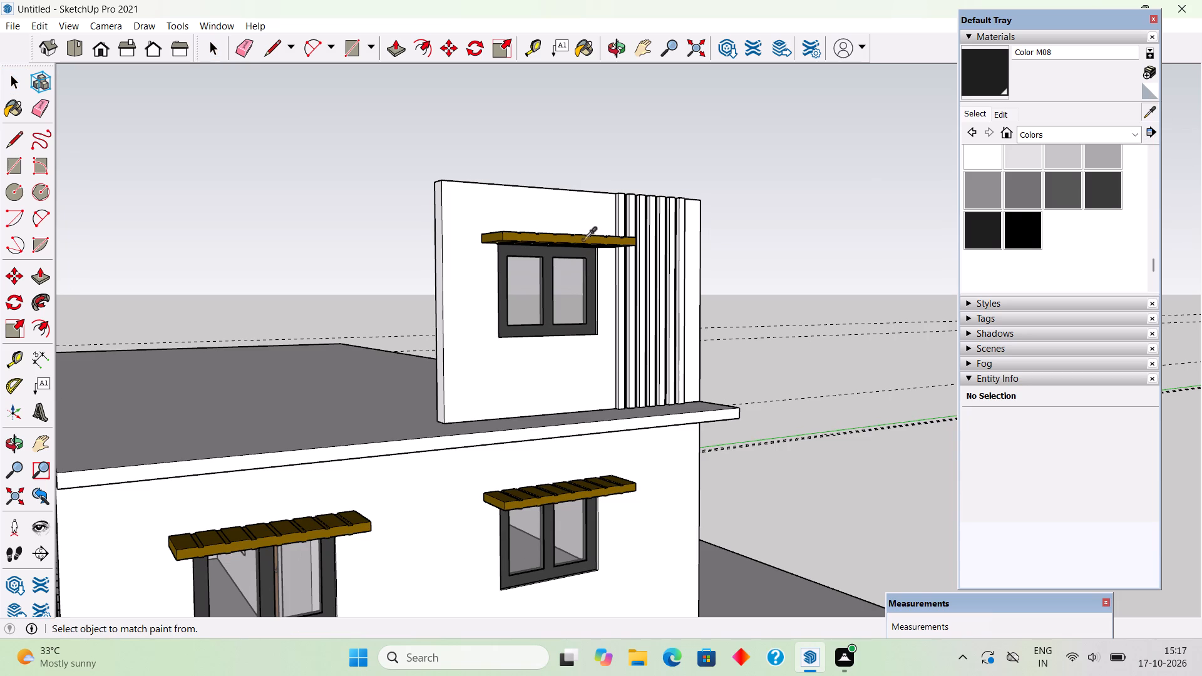
left_click(583, 240)
scroll(667, 201, "up", 9)
left_click(707, 202)
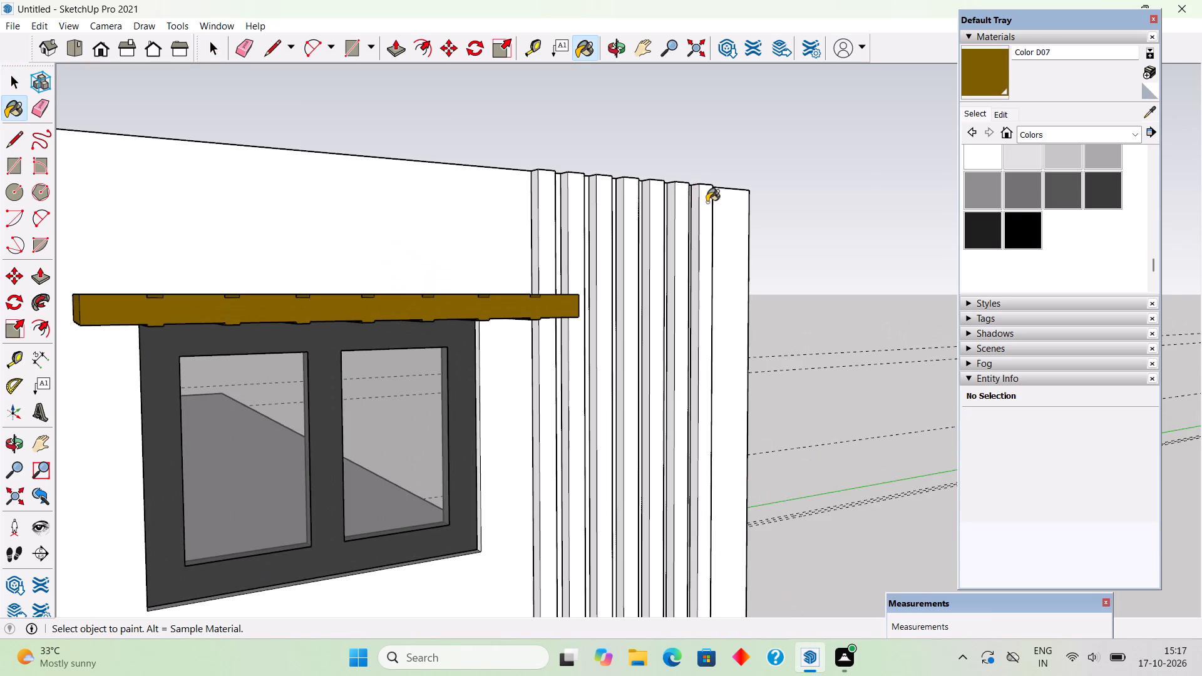
left_click(673, 208)
left_click(662, 218)
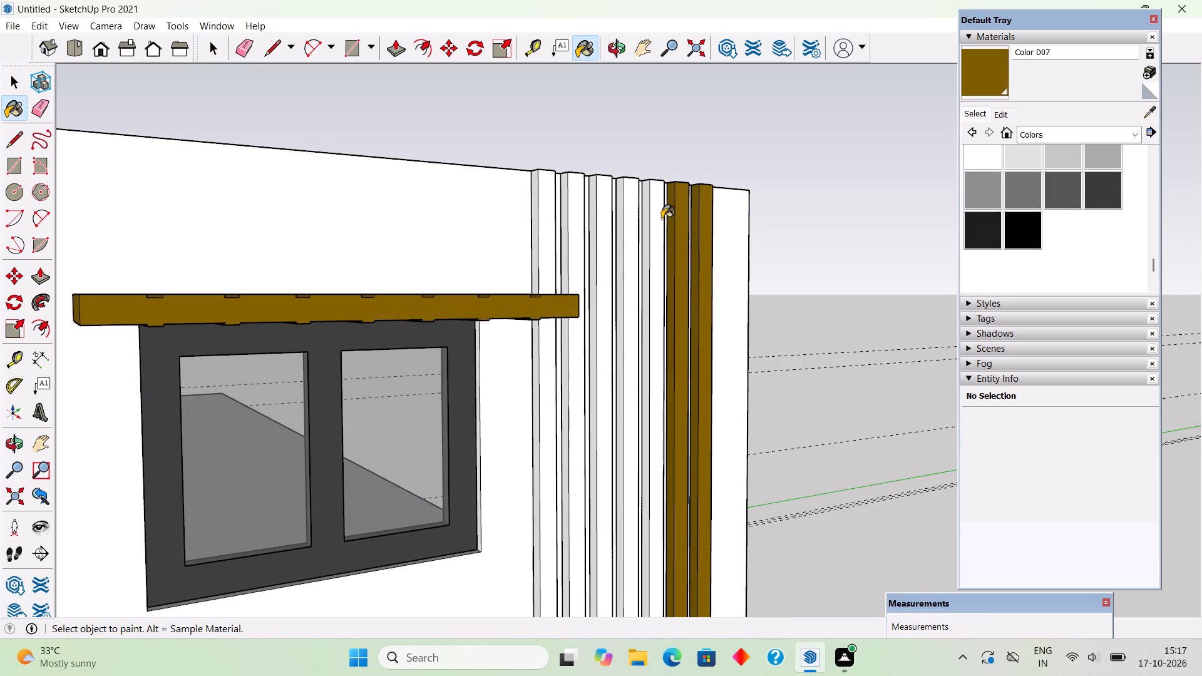
left_click(632, 243)
left_click(607, 272)
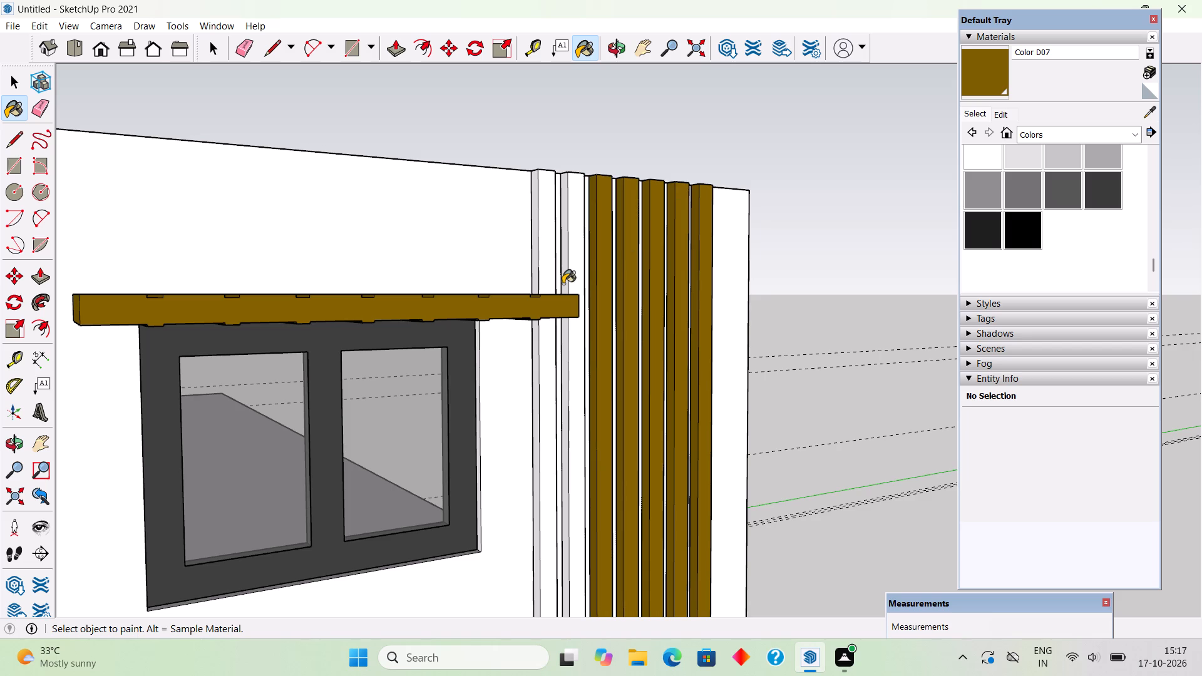
left_click(576, 287)
left_click(543, 260)
scroll(543, 260, "down", 6)
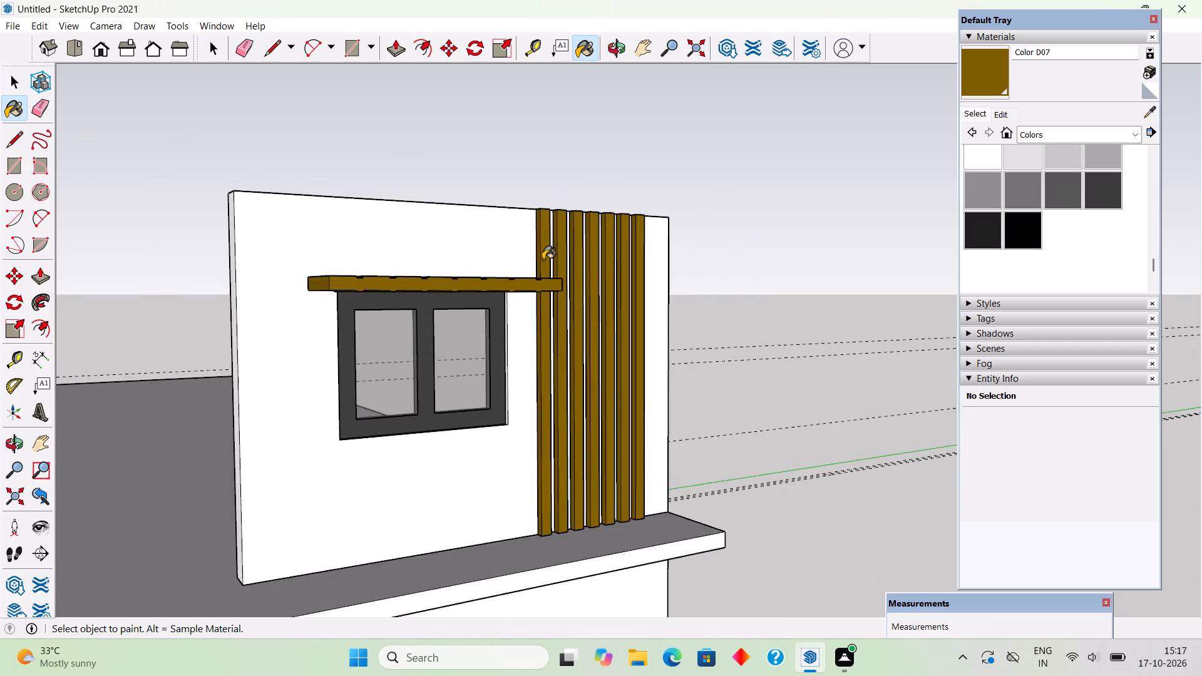
scroll(543, 260, "down", 6)
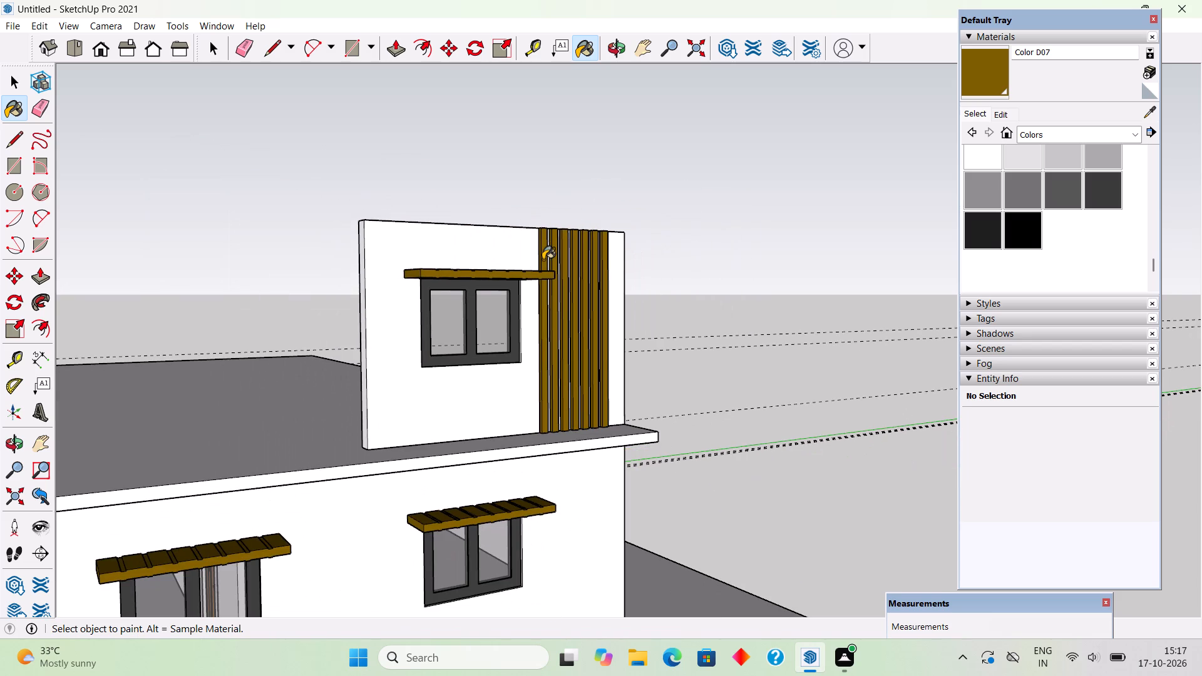
key("space")
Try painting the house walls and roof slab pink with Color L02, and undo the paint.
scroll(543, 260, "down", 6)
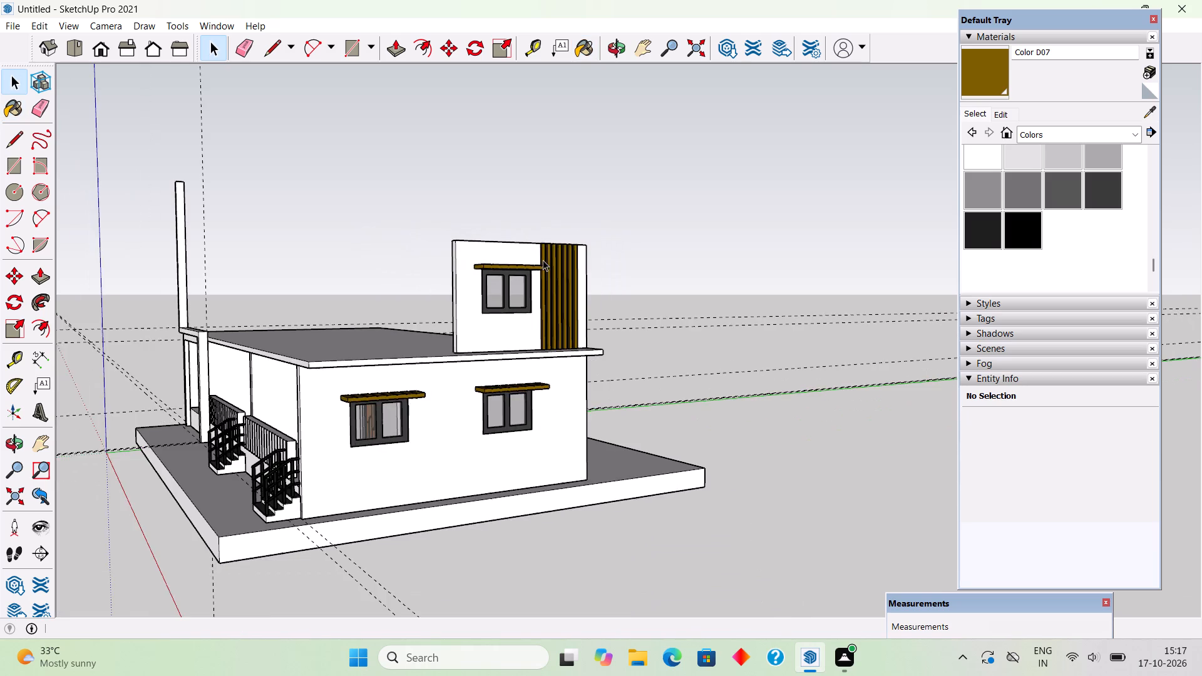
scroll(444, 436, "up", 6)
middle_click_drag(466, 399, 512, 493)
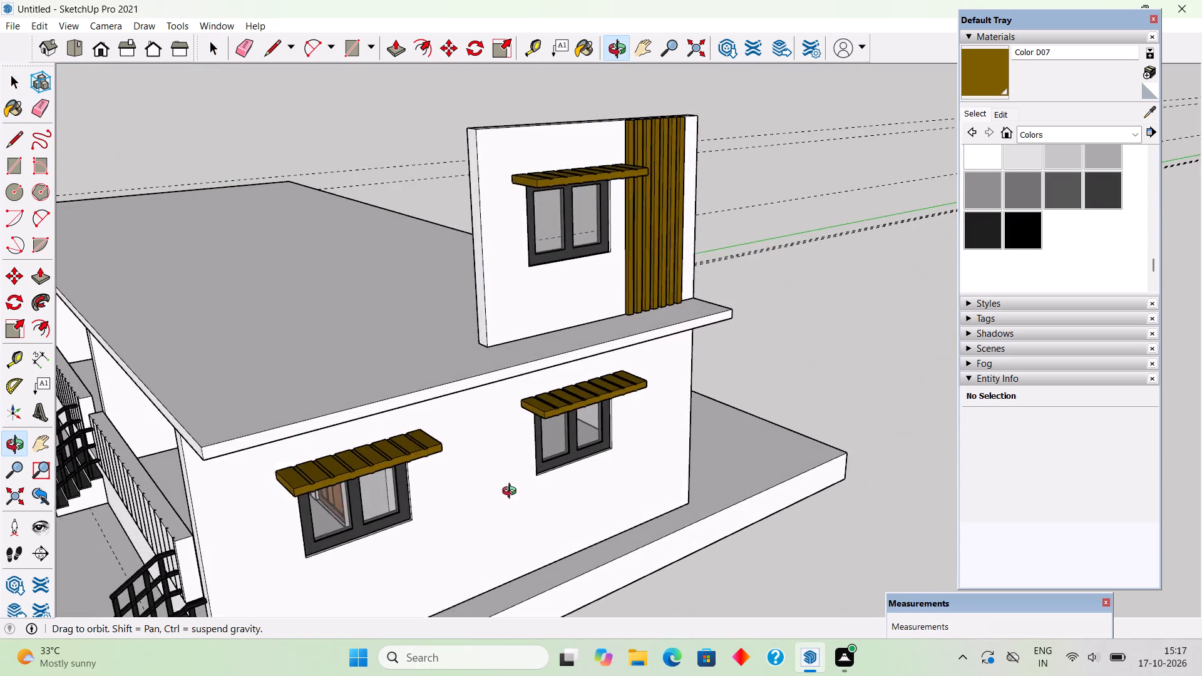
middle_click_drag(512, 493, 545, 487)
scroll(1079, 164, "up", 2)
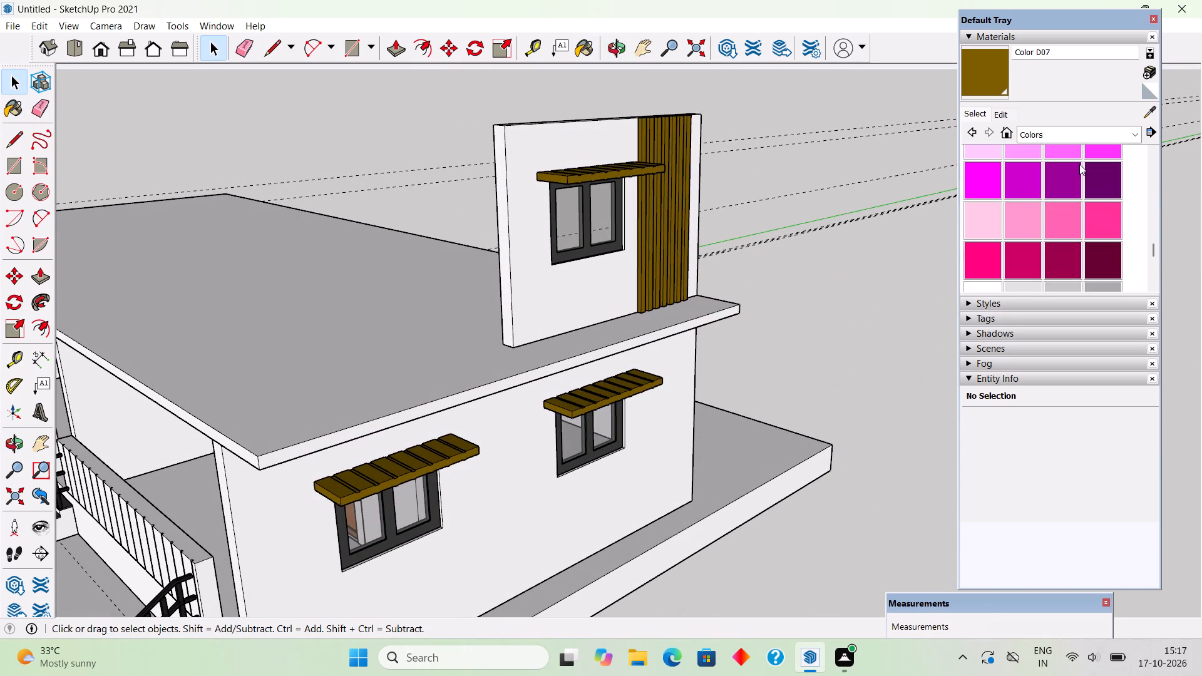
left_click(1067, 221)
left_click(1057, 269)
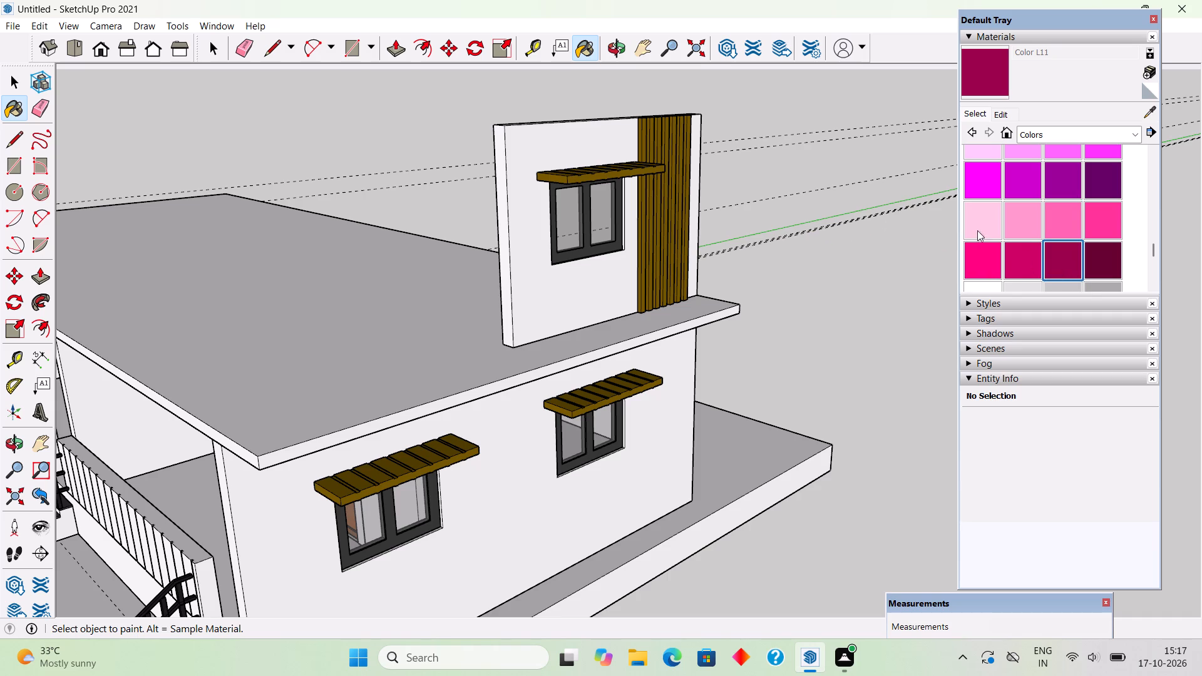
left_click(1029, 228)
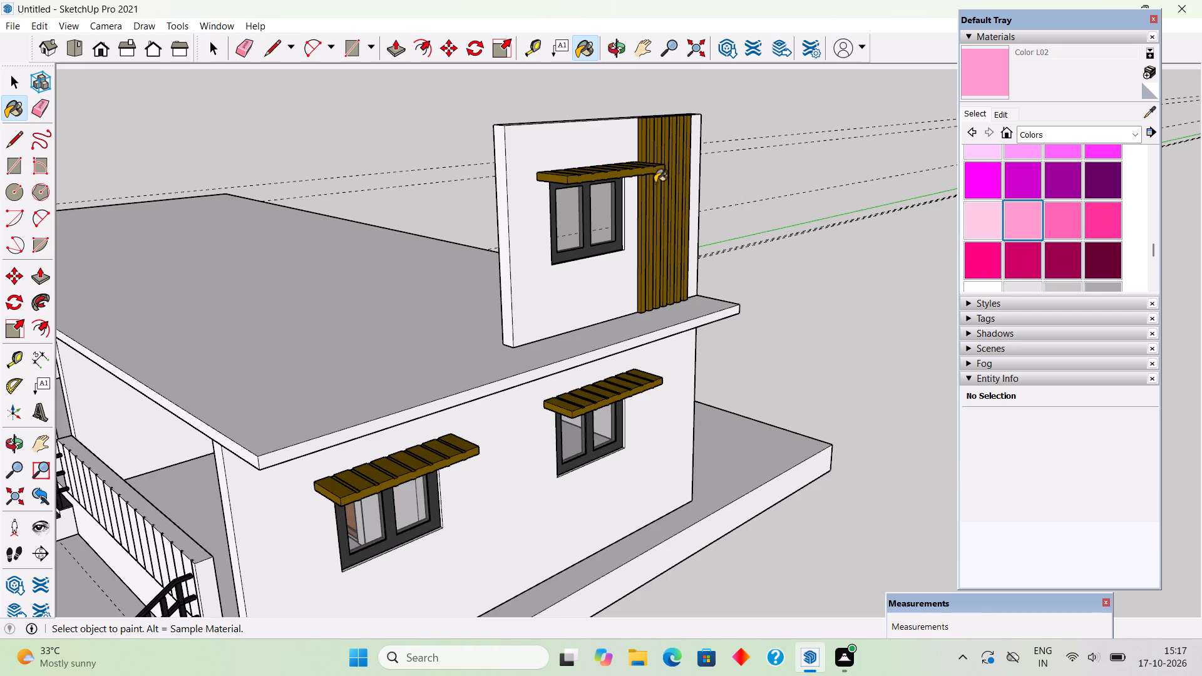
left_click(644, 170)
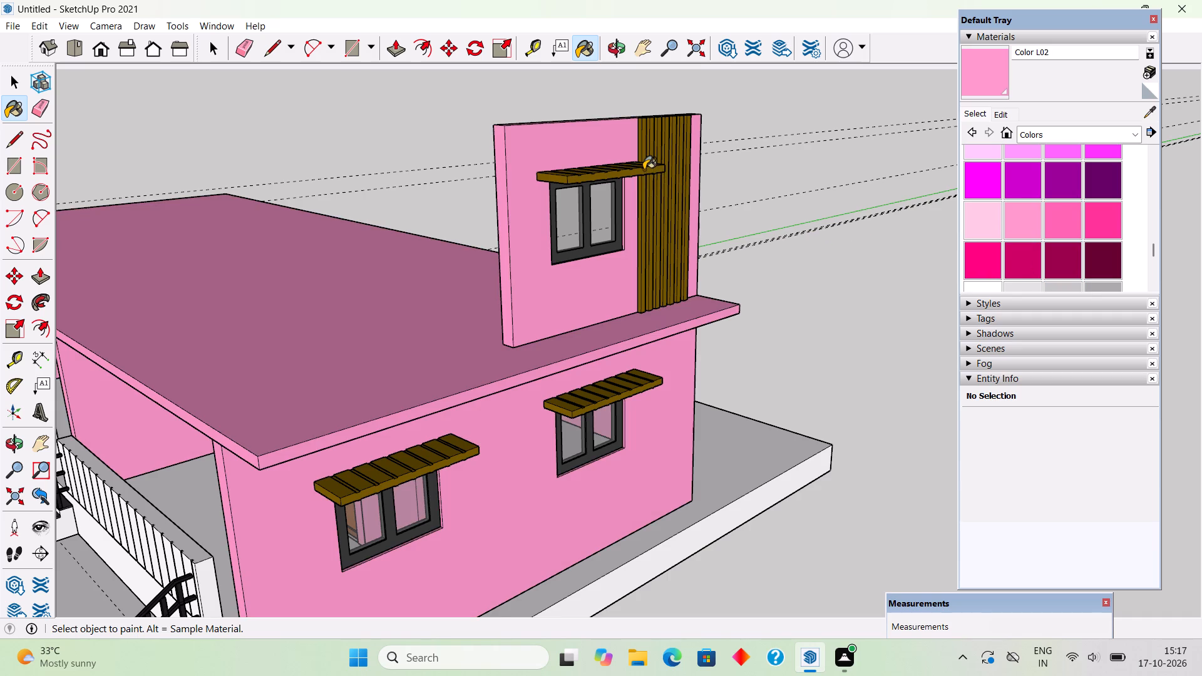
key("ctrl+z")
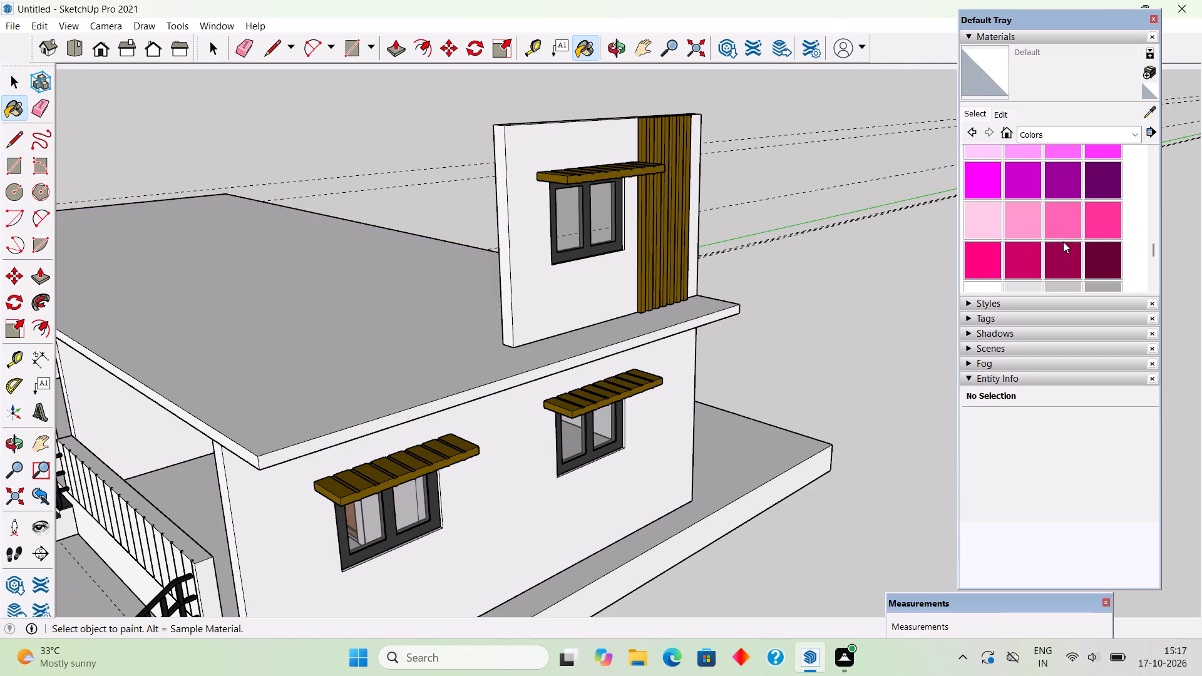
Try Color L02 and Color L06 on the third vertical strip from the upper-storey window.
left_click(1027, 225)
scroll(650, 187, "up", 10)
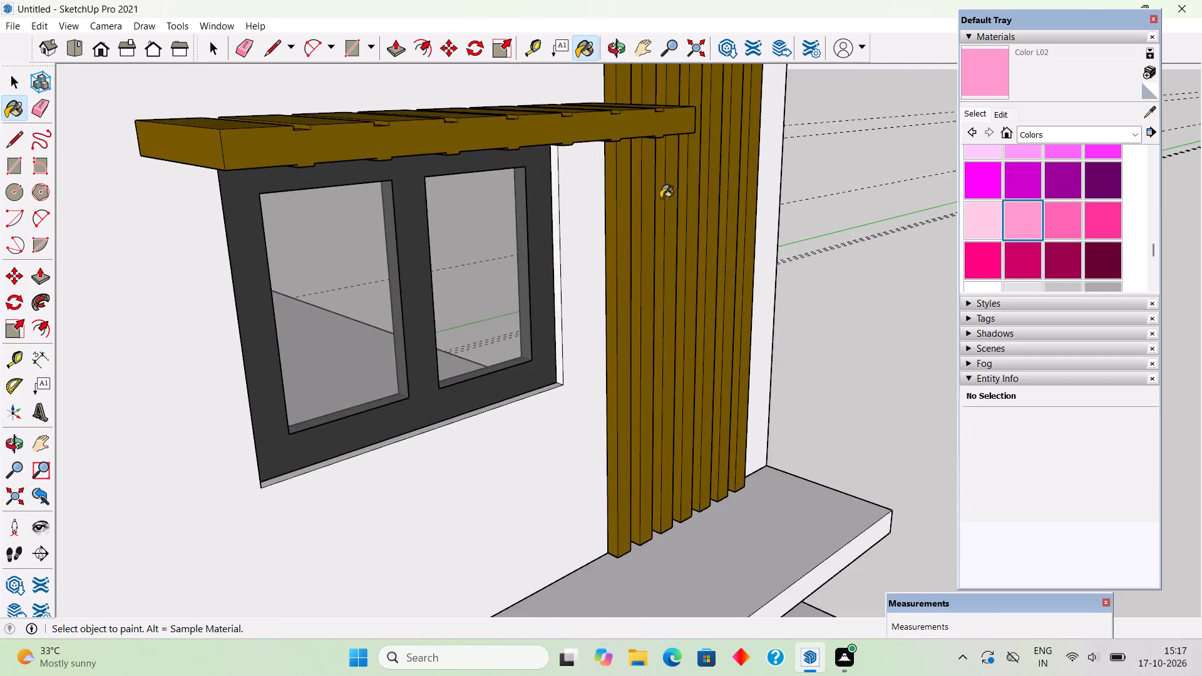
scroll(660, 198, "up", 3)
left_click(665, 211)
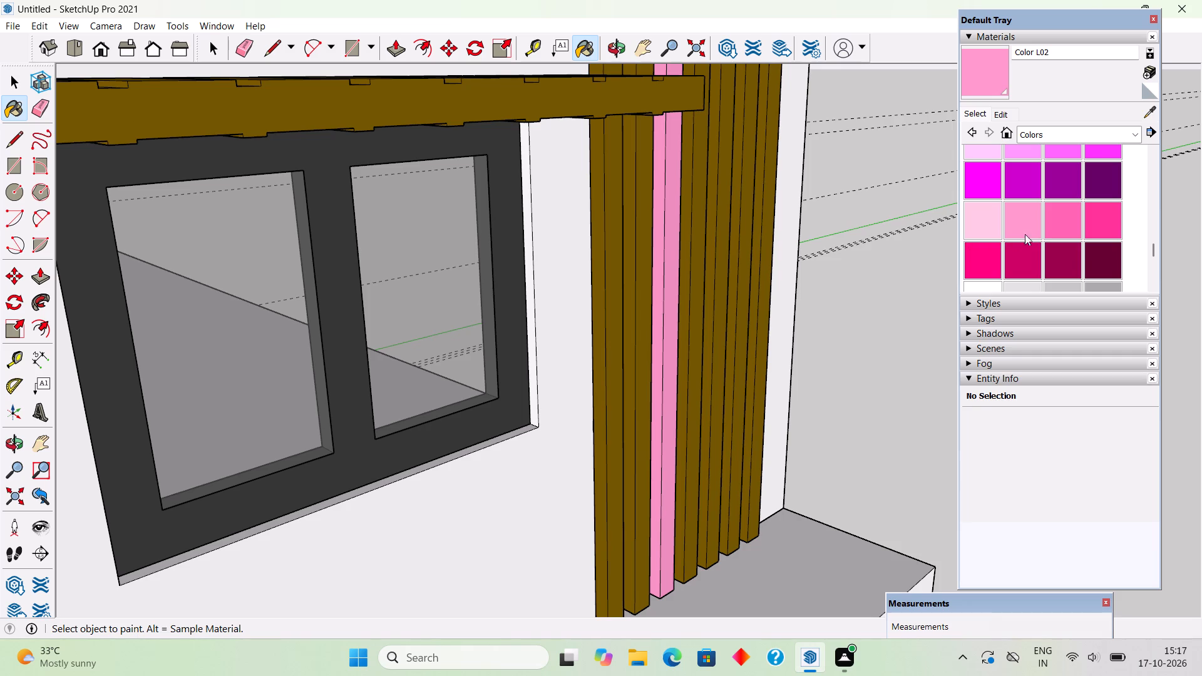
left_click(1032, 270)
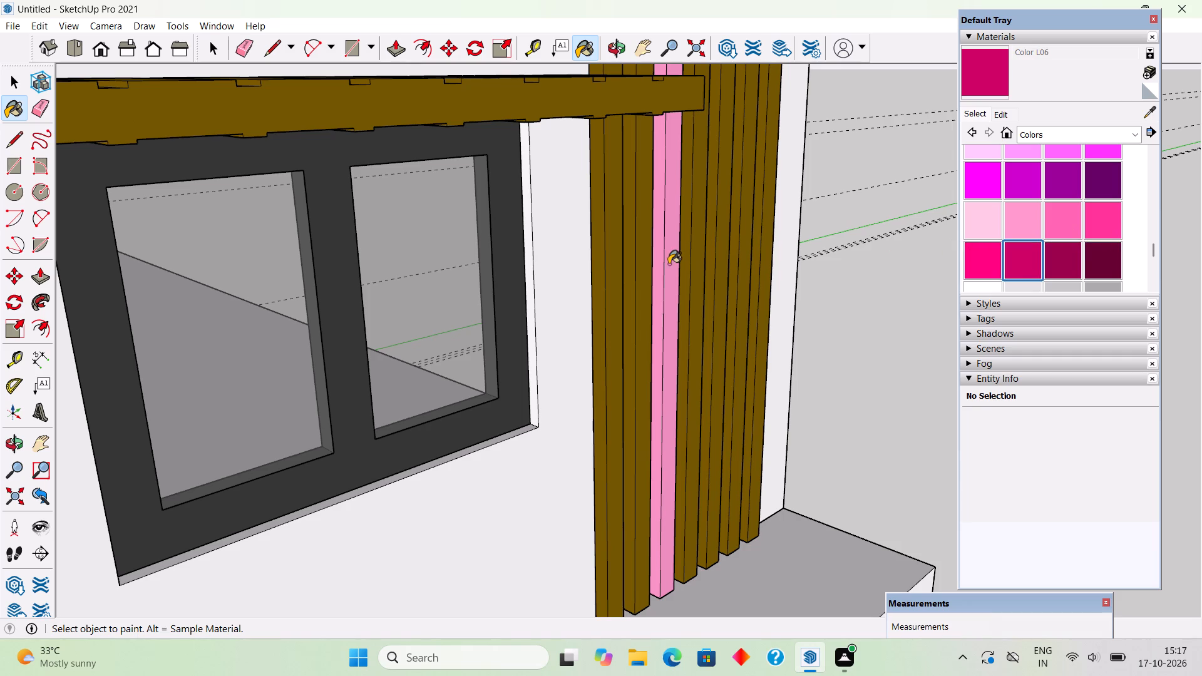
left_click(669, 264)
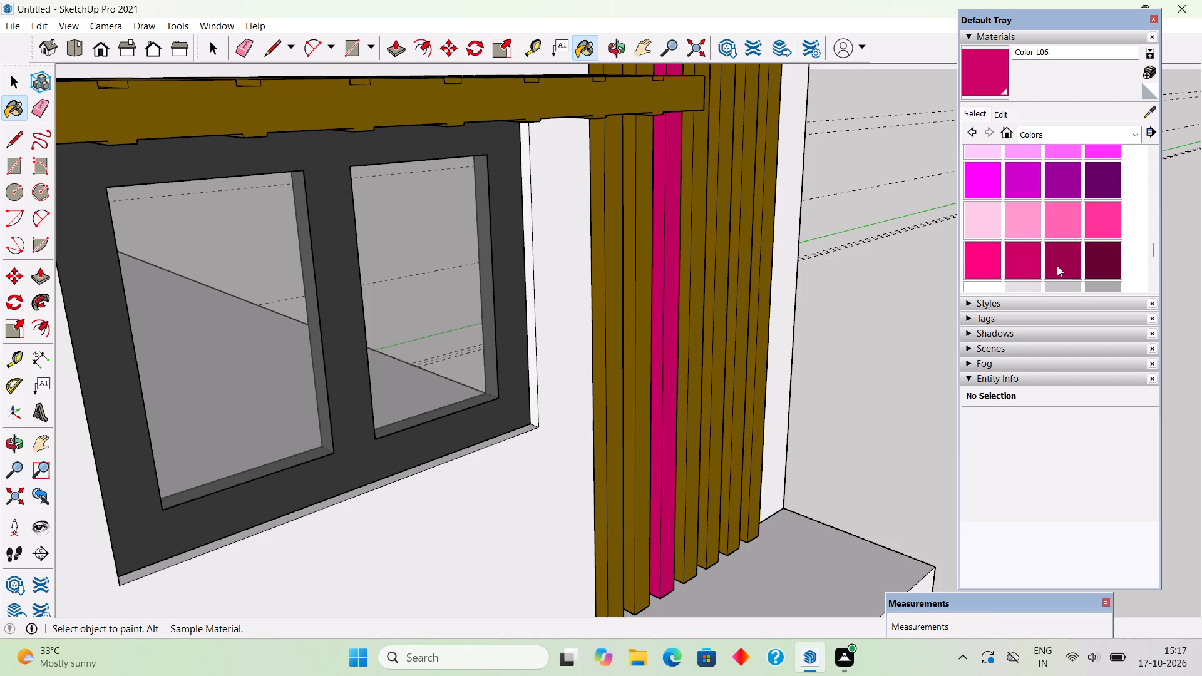
Paint all seven vertical strips beside the upper-storey window with Color L11.
left_click(1066, 261)
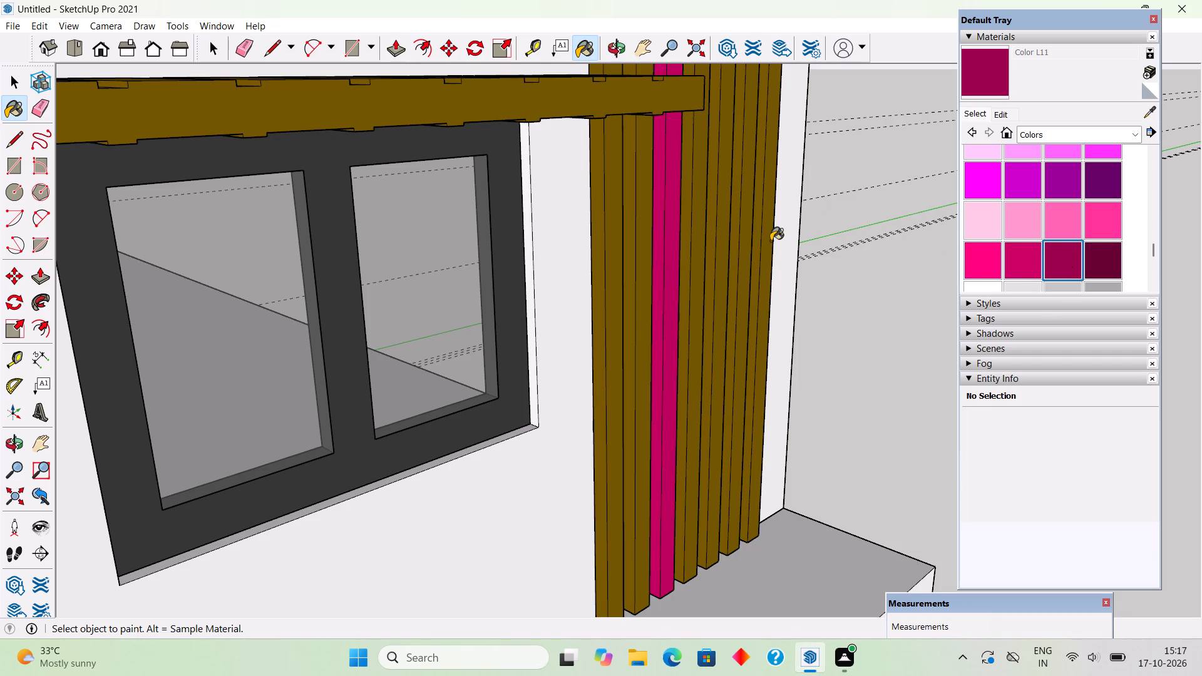
left_click(770, 242)
left_click(747, 275)
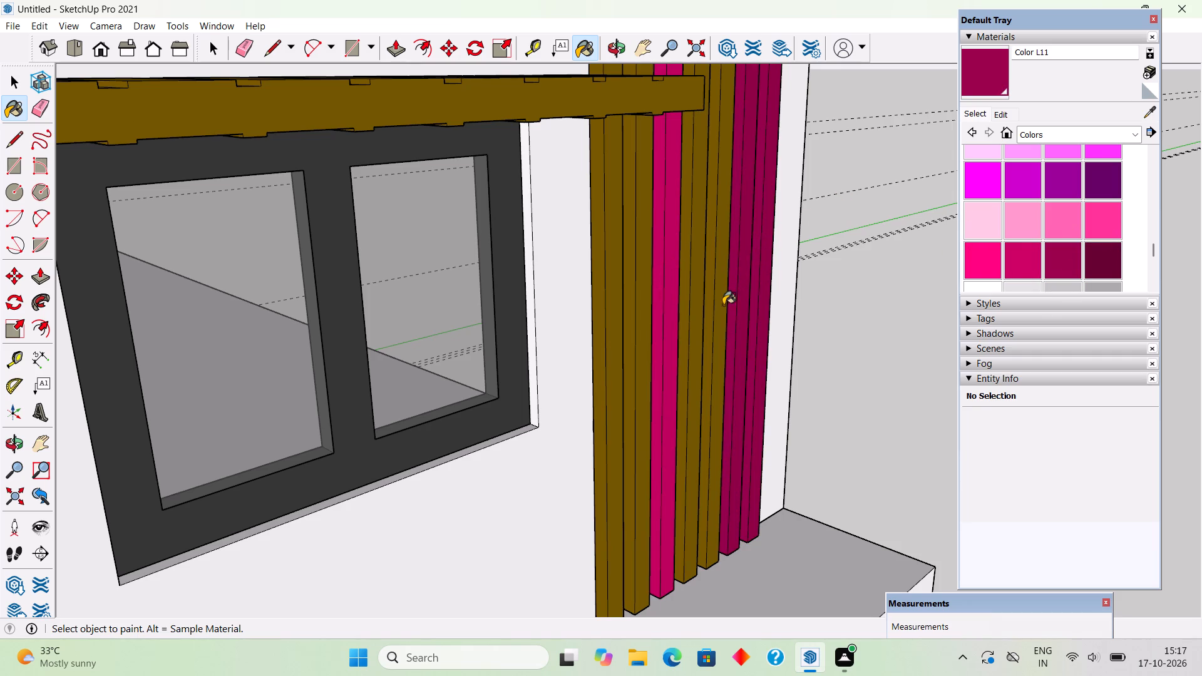
left_click(718, 315)
left_click(696, 338)
left_click(662, 361)
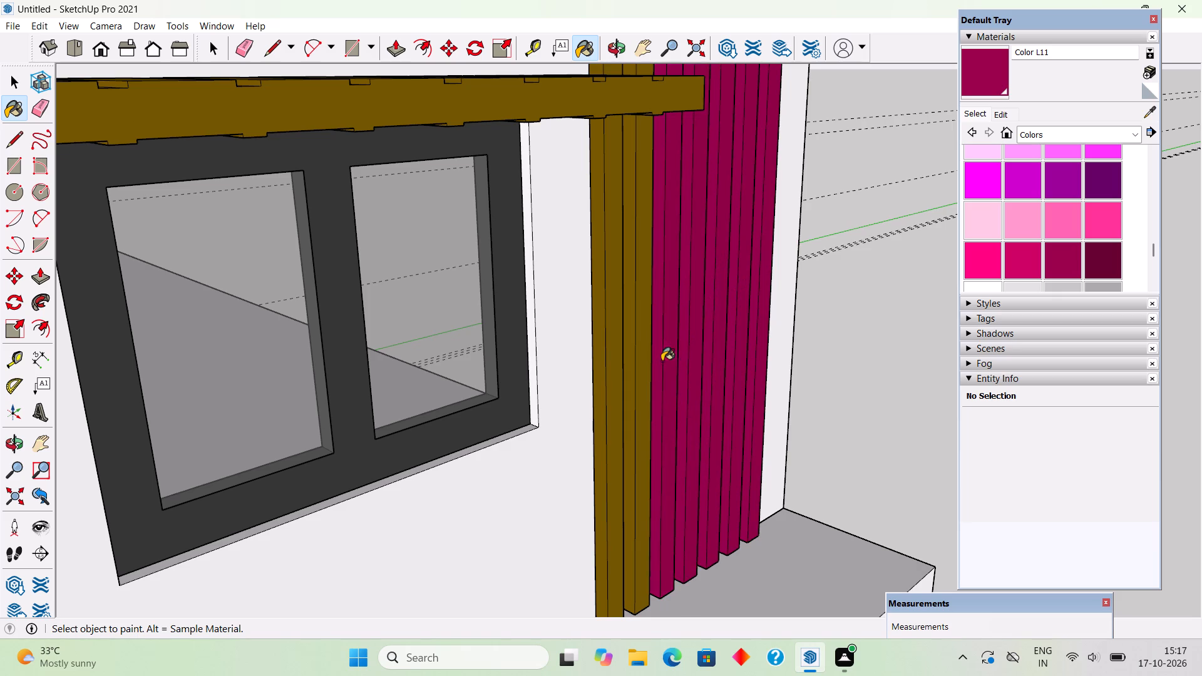
left_click(637, 369)
left_click(612, 407)
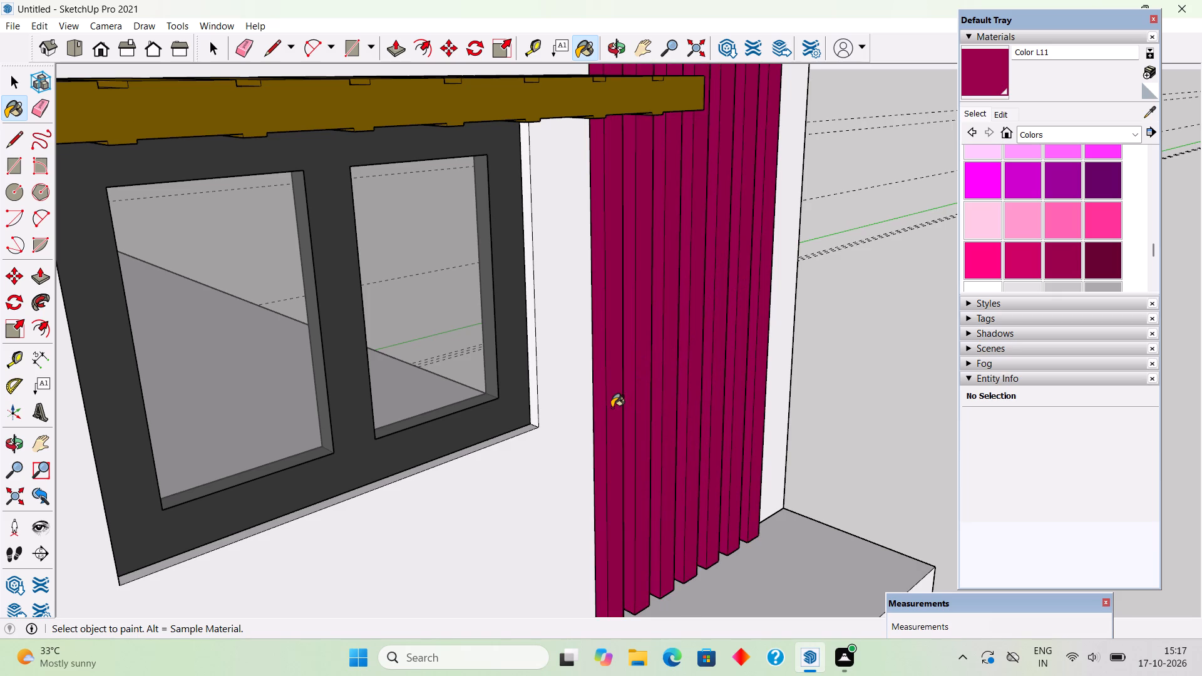
key("space")
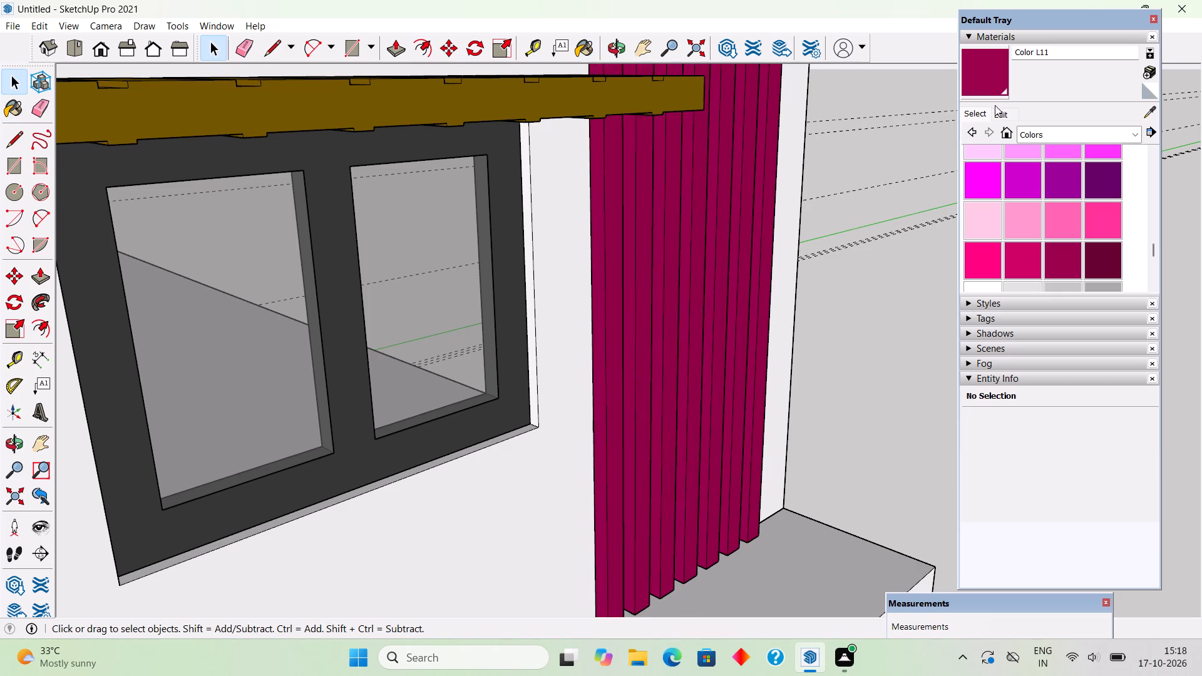
Edit Color L11 on the colour wheel, darkening it and desaturating it to a muted reddish brown.
left_click(1003, 112)
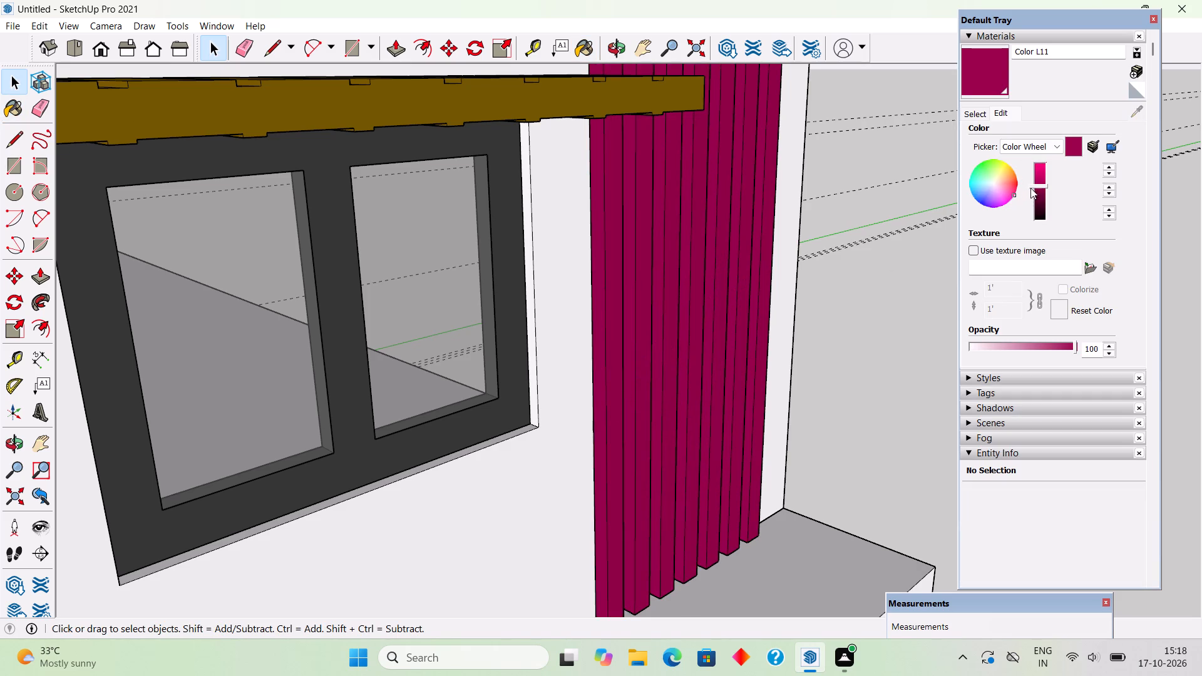
left_click_drag(1034, 185, 1040, 195)
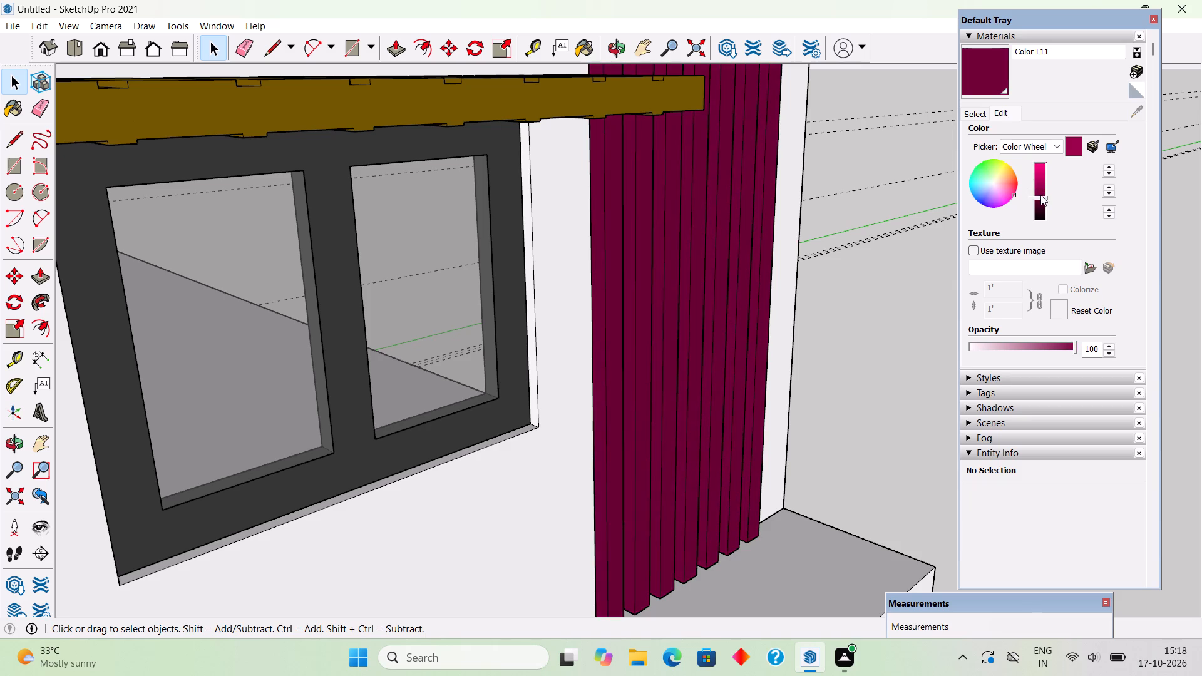
left_click_drag(1040, 195, 1040, 200)
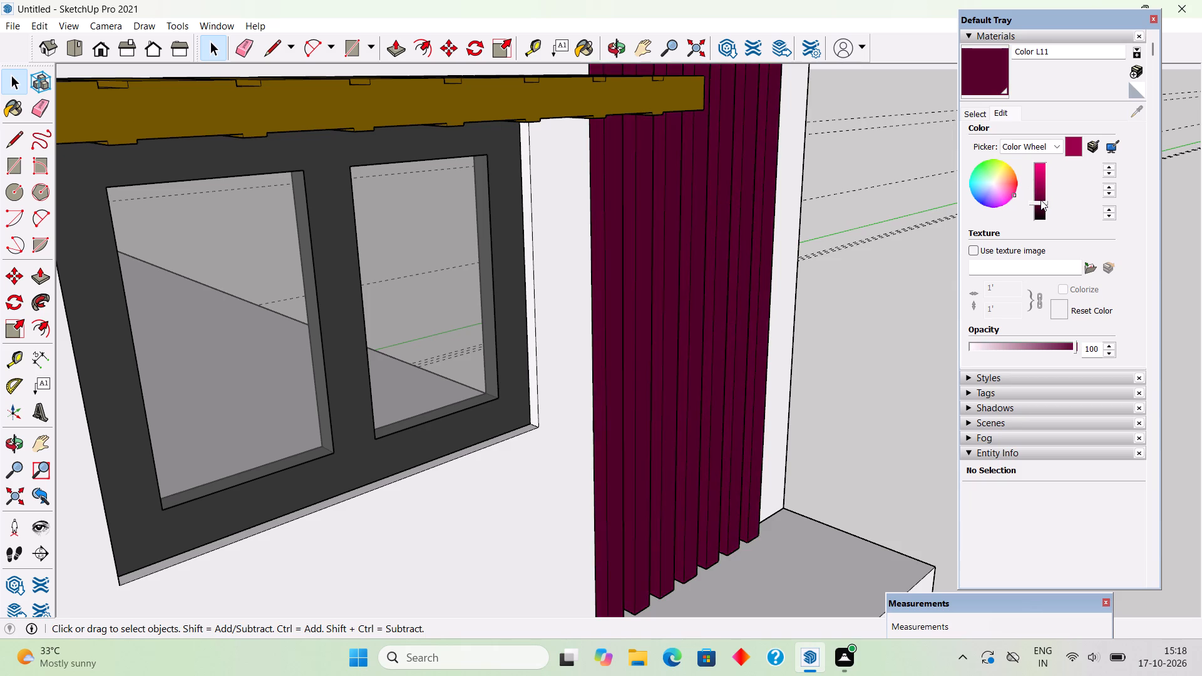
left_click_drag(1040, 200, 1042, 195)
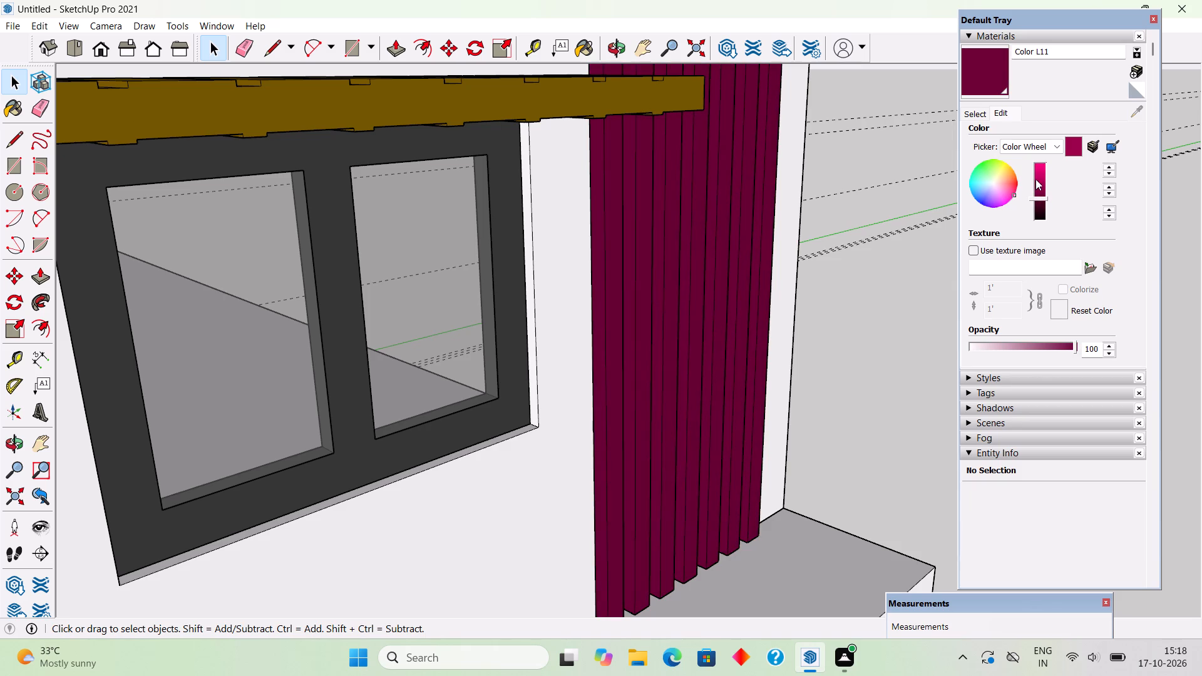
left_click(1002, 185)
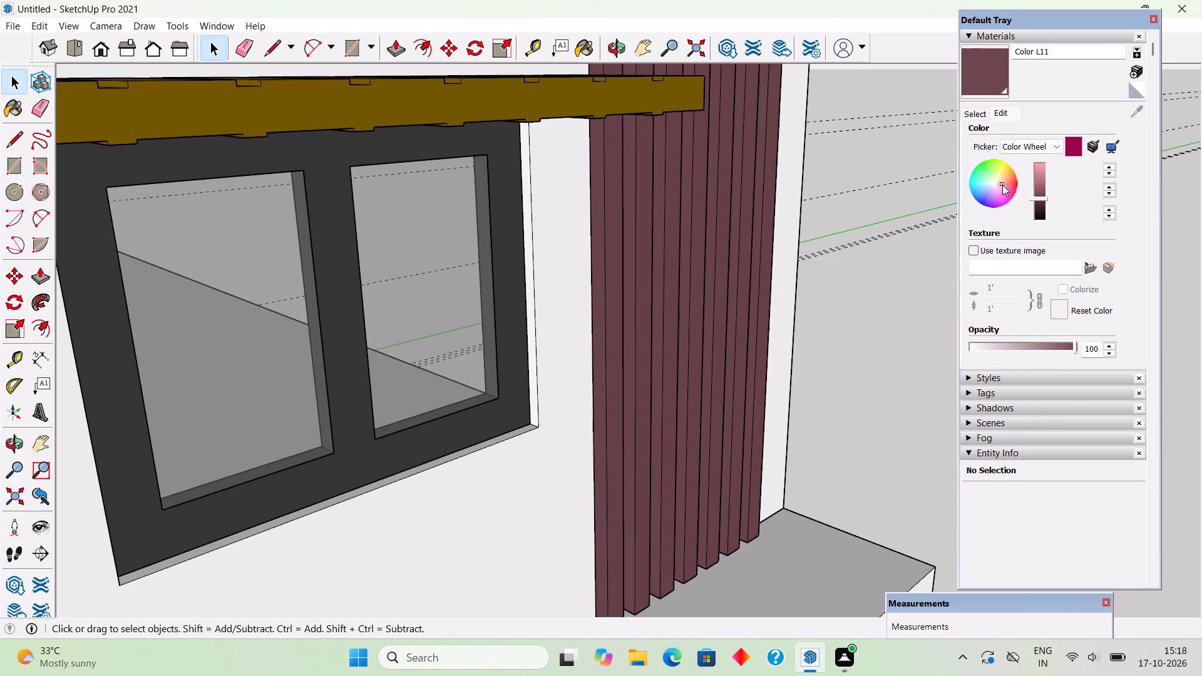
scroll(880, 266, "down", 7)
middle_click_drag(687, 370, 607, 251)
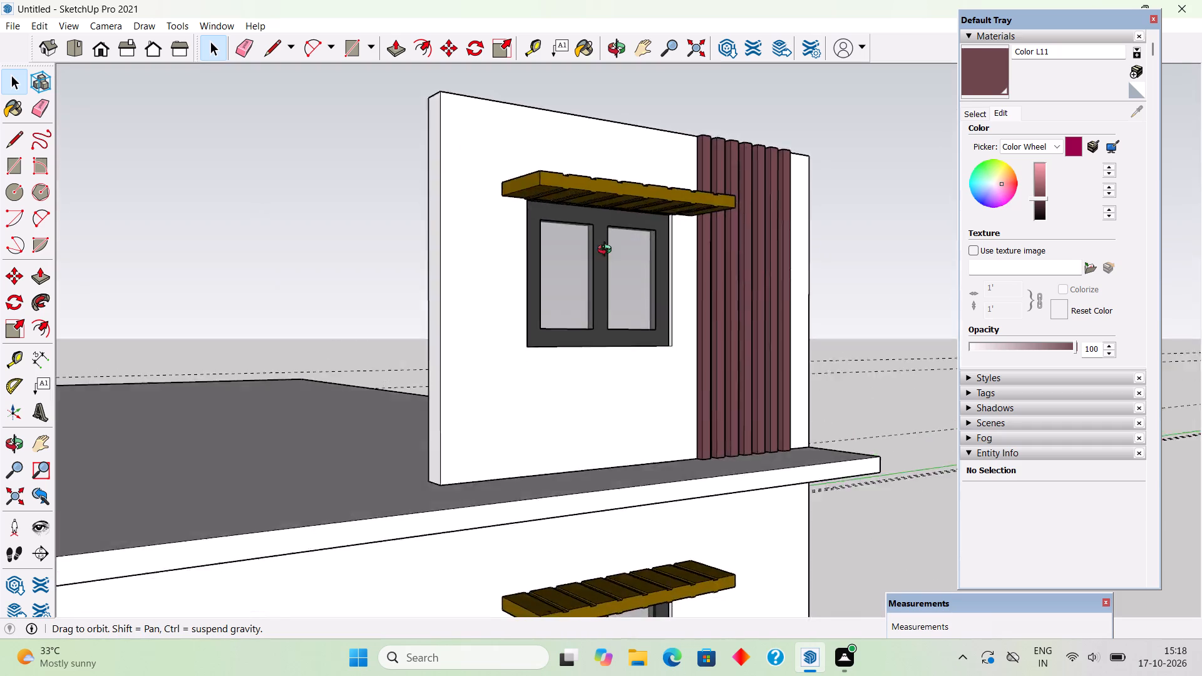
middle_click_drag(607, 251, 598, 270)
scroll(598, 270, "down", 1)
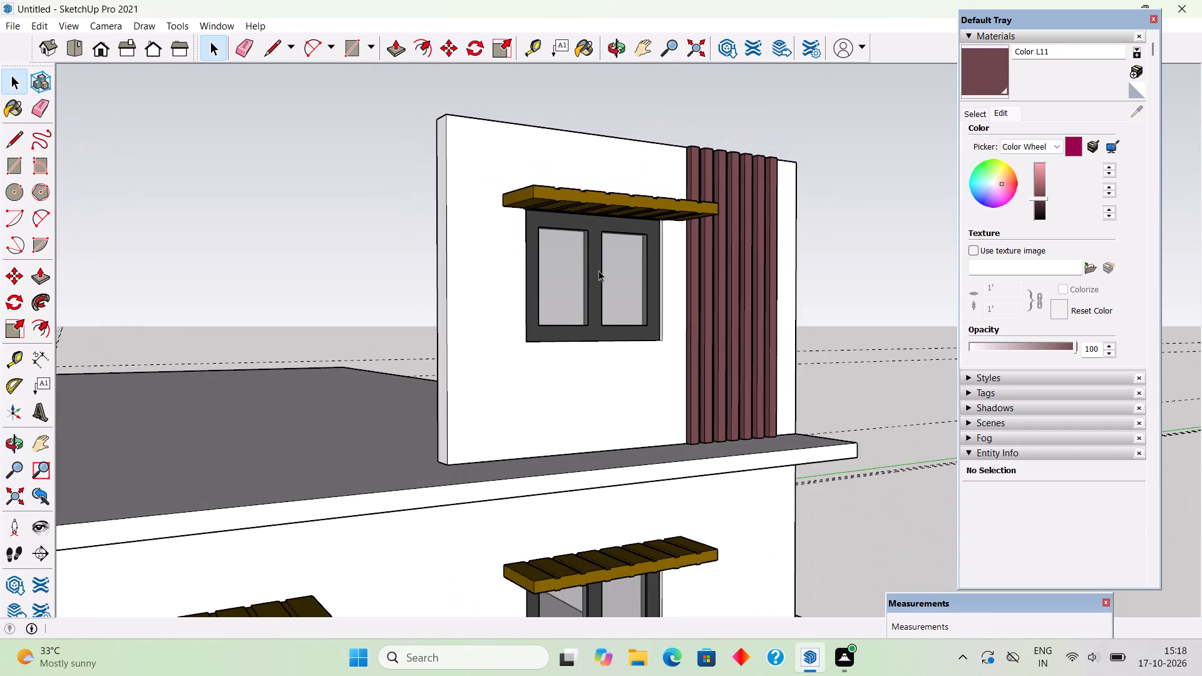
scroll(598, 270, "down", 1)
key("space")
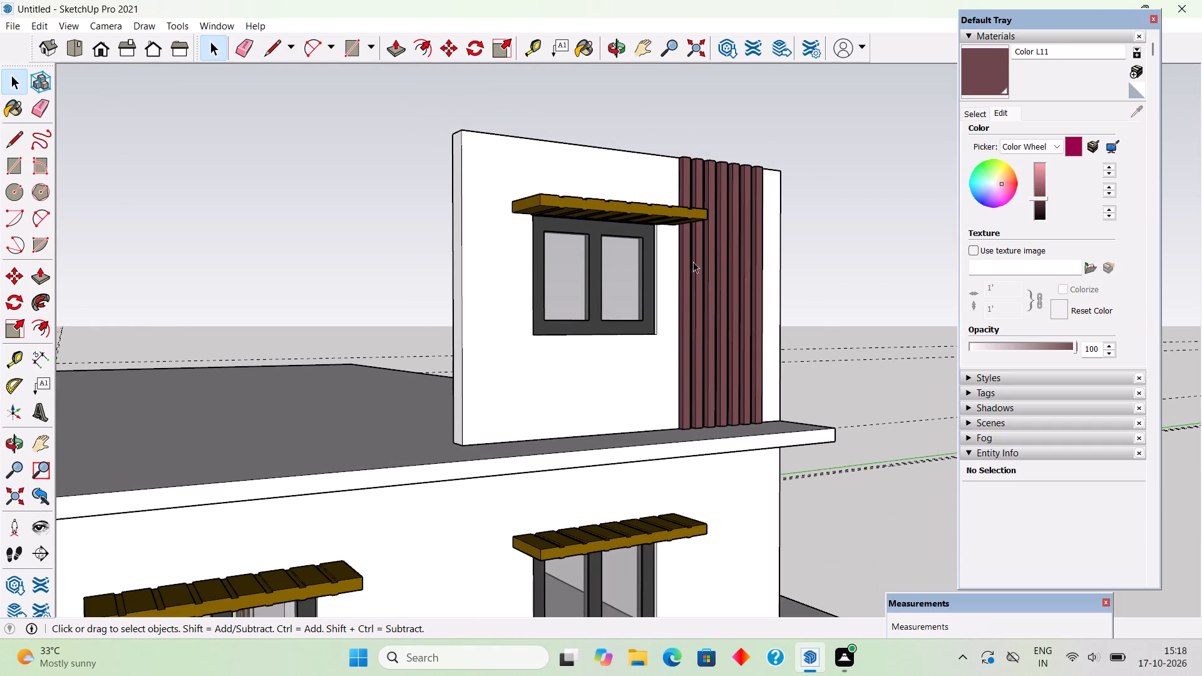
Sample the edited Color L11 from the vertical strips and paint the canopy above the upper-storey window with it.
left_click(1139, 114)
left_click(970, 109)
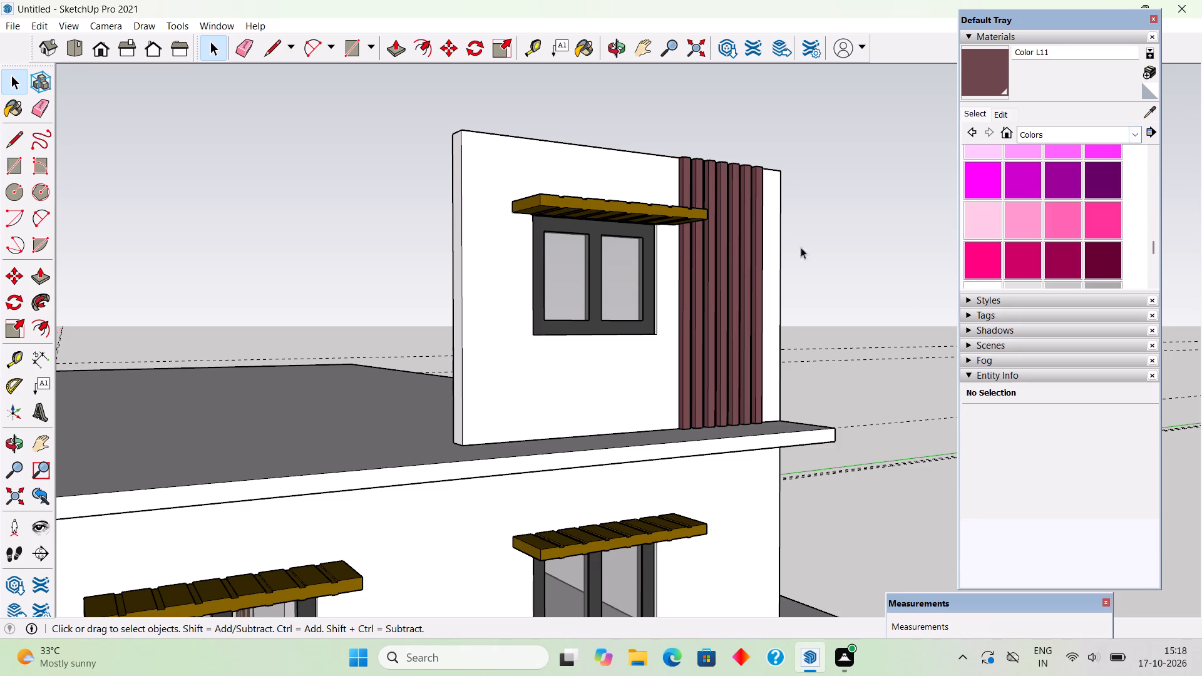
triple_click(633, 215)
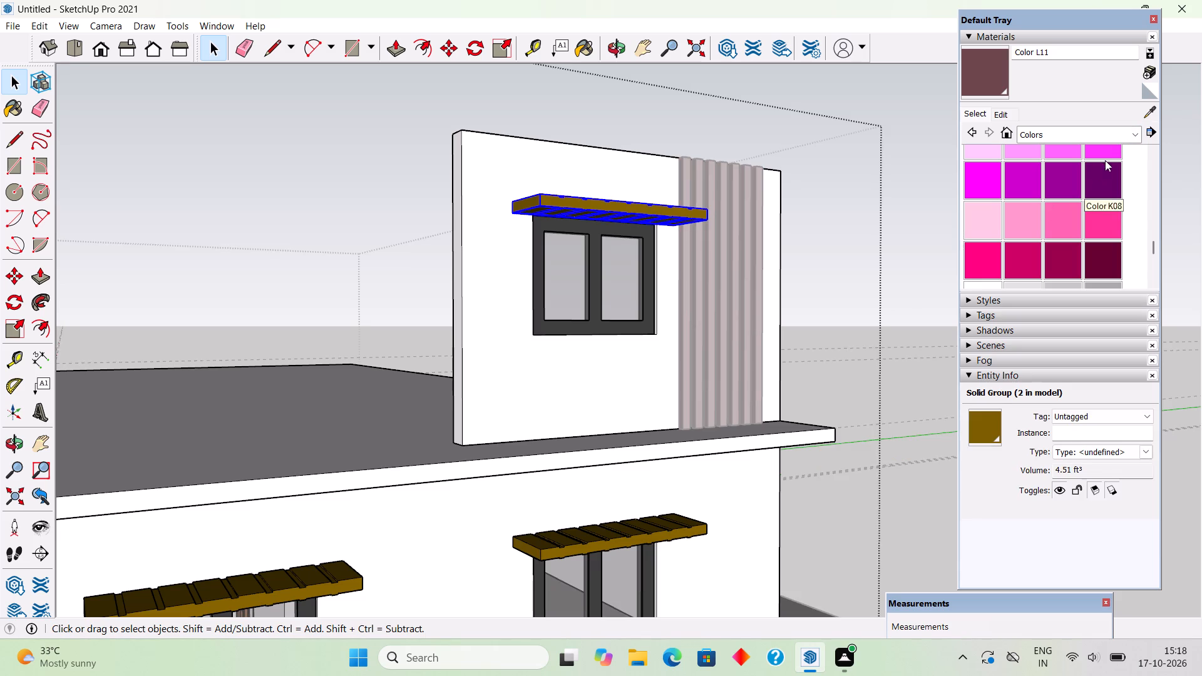
left_click(1142, 114)
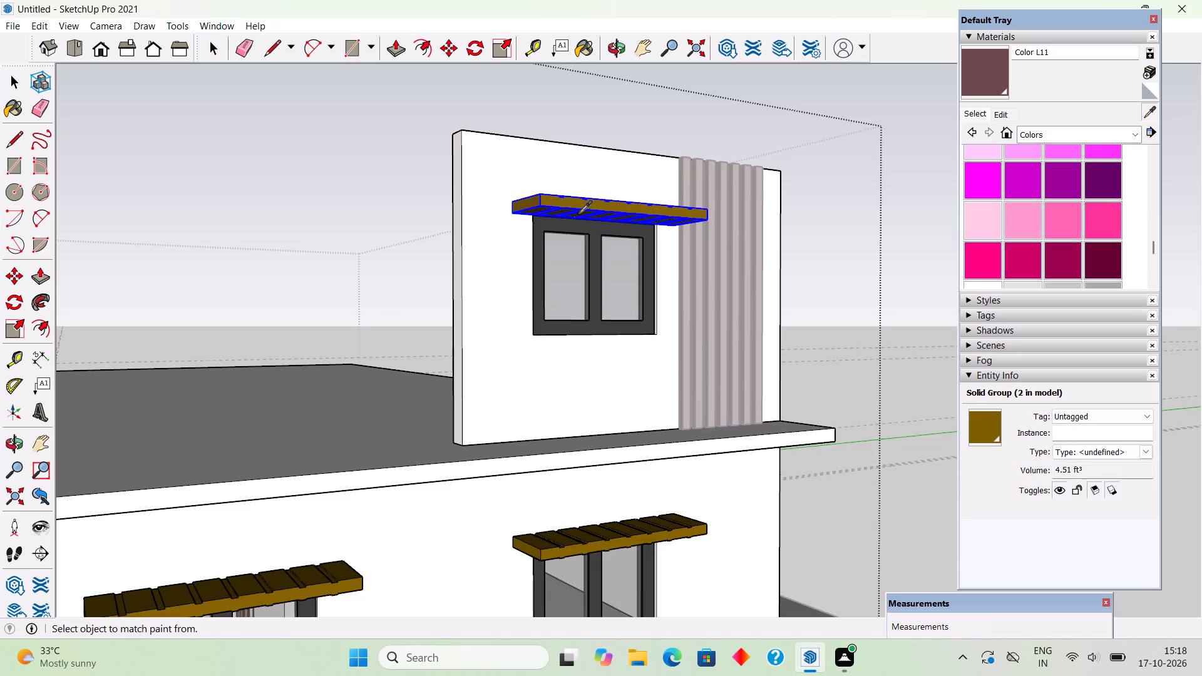
left_click(579, 213)
left_click(585, 200)
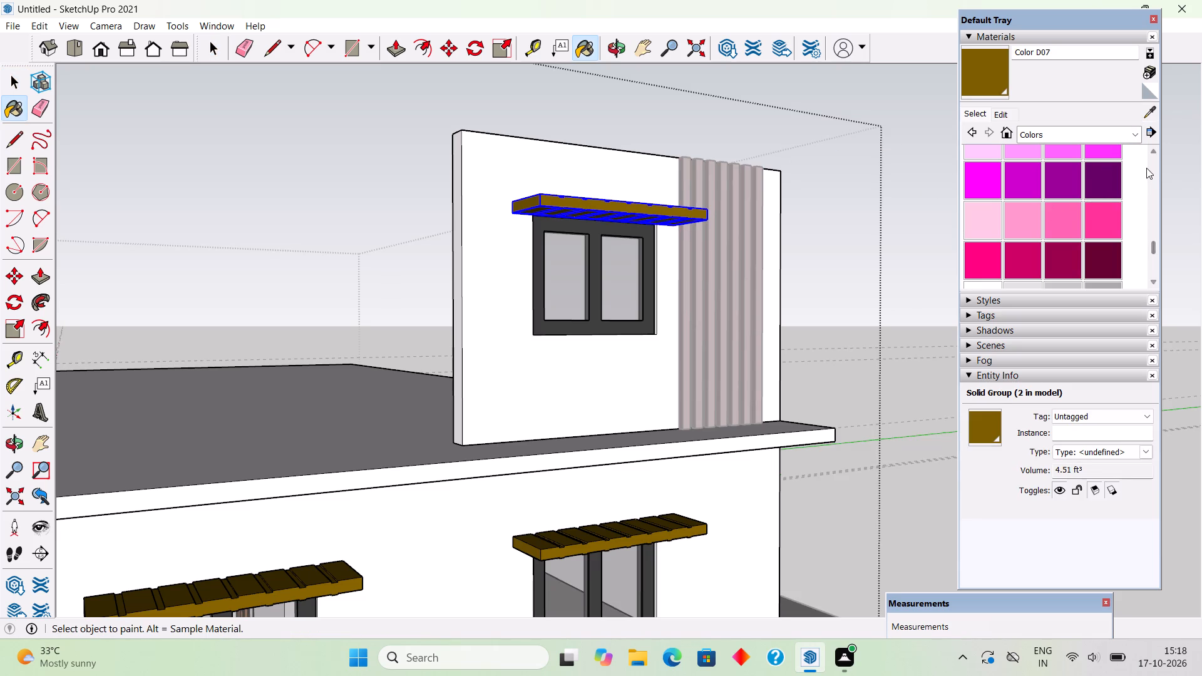
left_click(1148, 119)
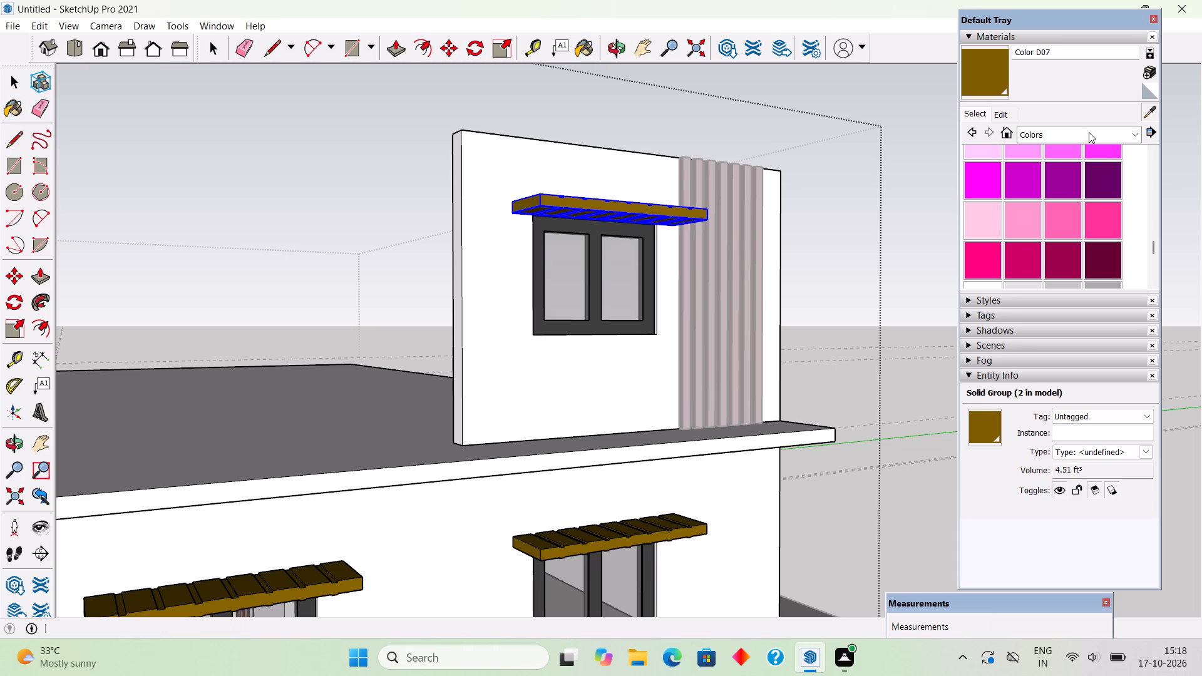
left_click(739, 240)
left_click(672, 212)
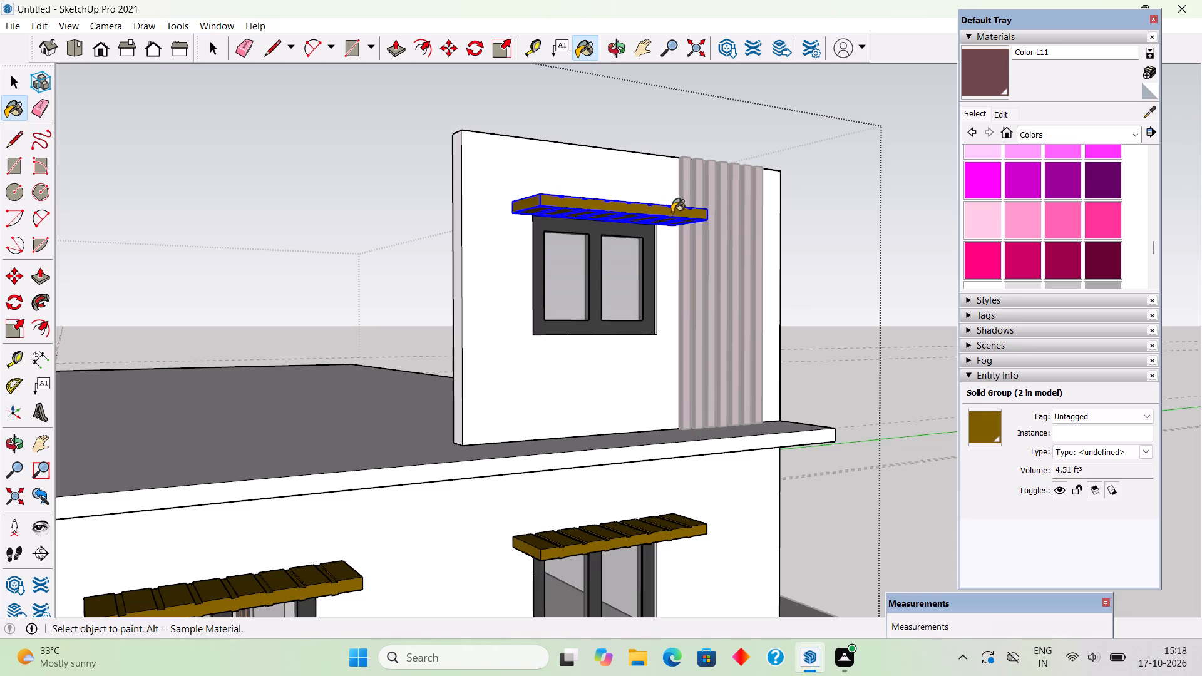
middle_click_drag(650, 270, 692, 419)
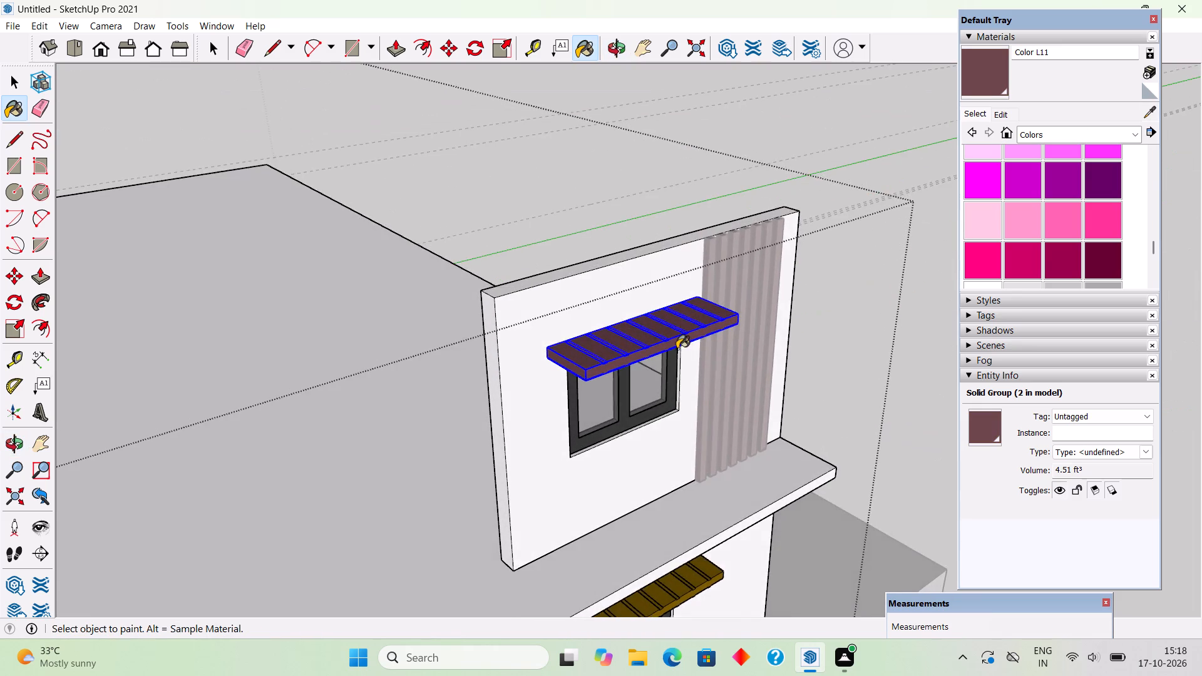
scroll(677, 349, "up", 3)
key("space")
left_click(636, 170)
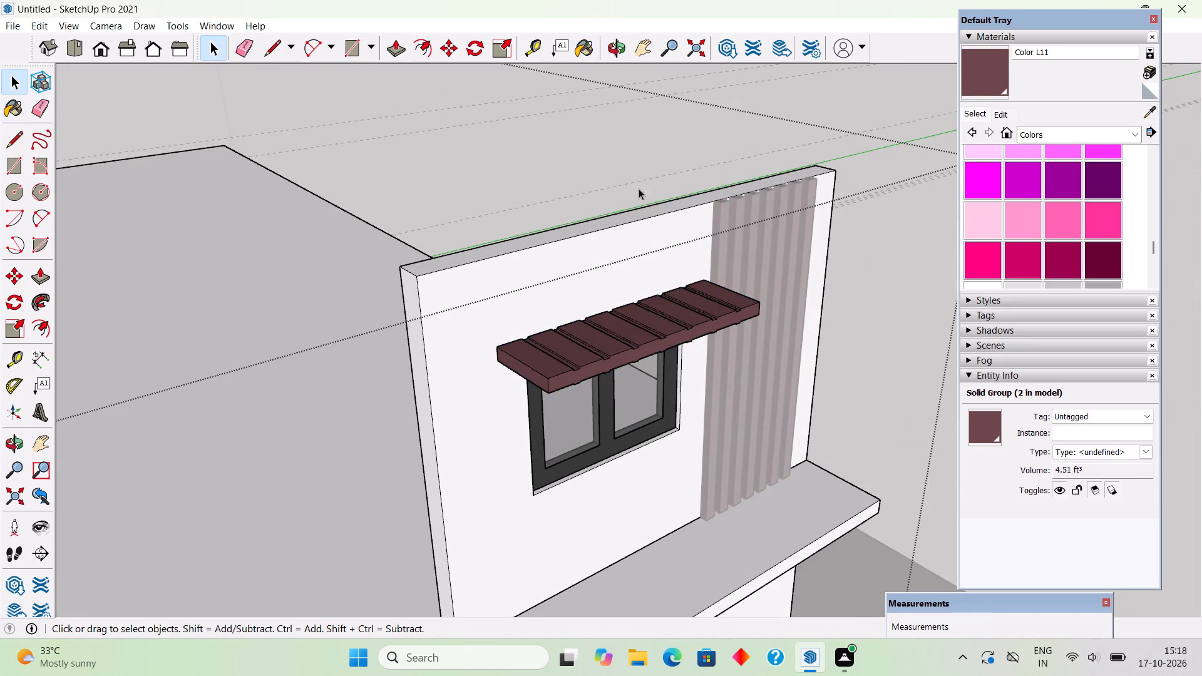
scroll(688, 345, "down", 4)
middle_click_drag(676, 312, 660, 213)
left_click(891, 86)
Explode the house group that contains the walls, roof slab, windows and canopies.
scroll(806, 392, "down", 4)
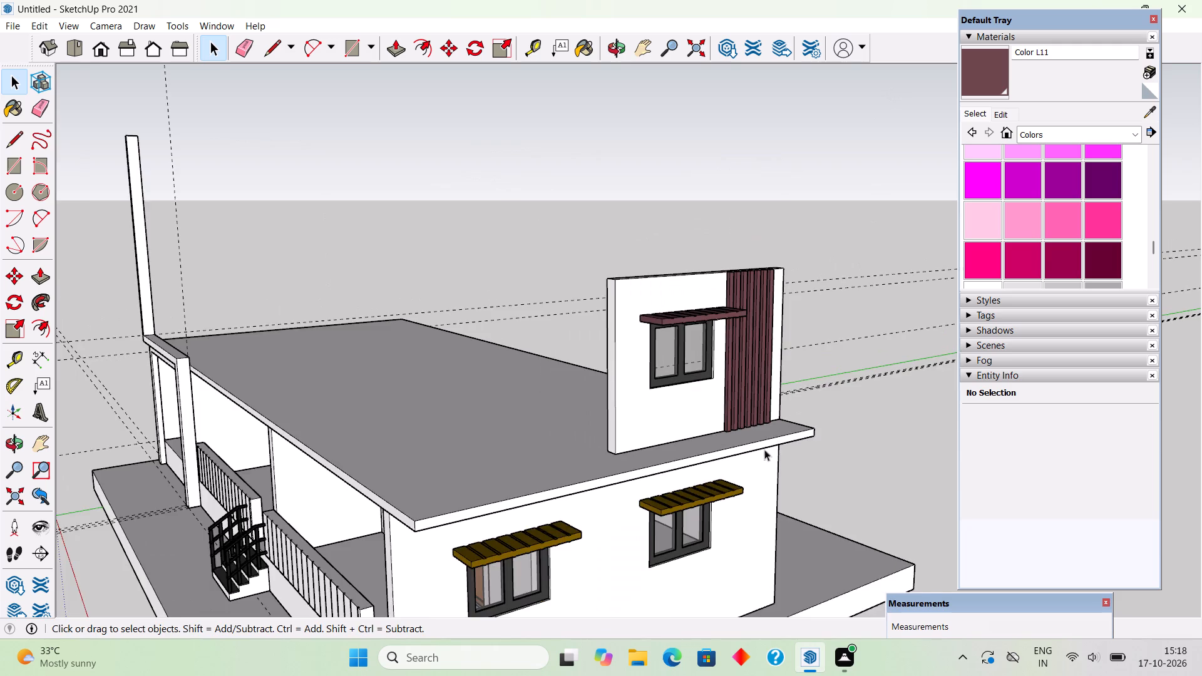
middle_click_drag(716, 440, 662, 356)
scroll(661, 486, "up", 4)
left_click(627, 457)
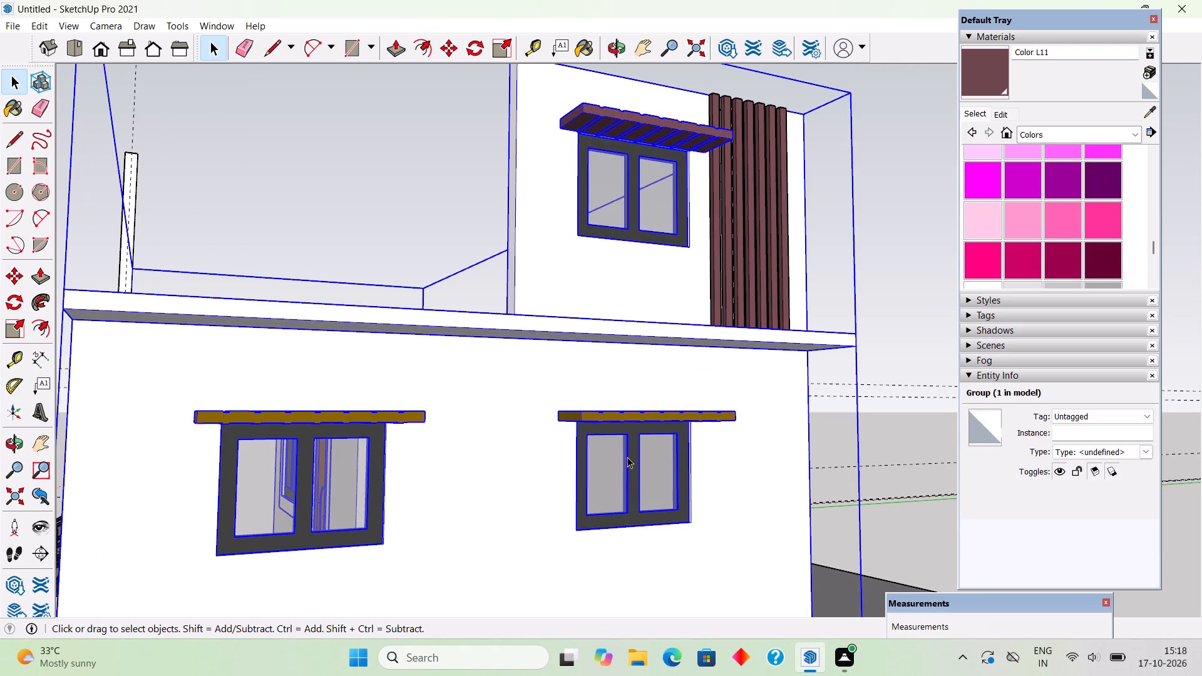
right_click(627, 457)
left_click(679, 324)
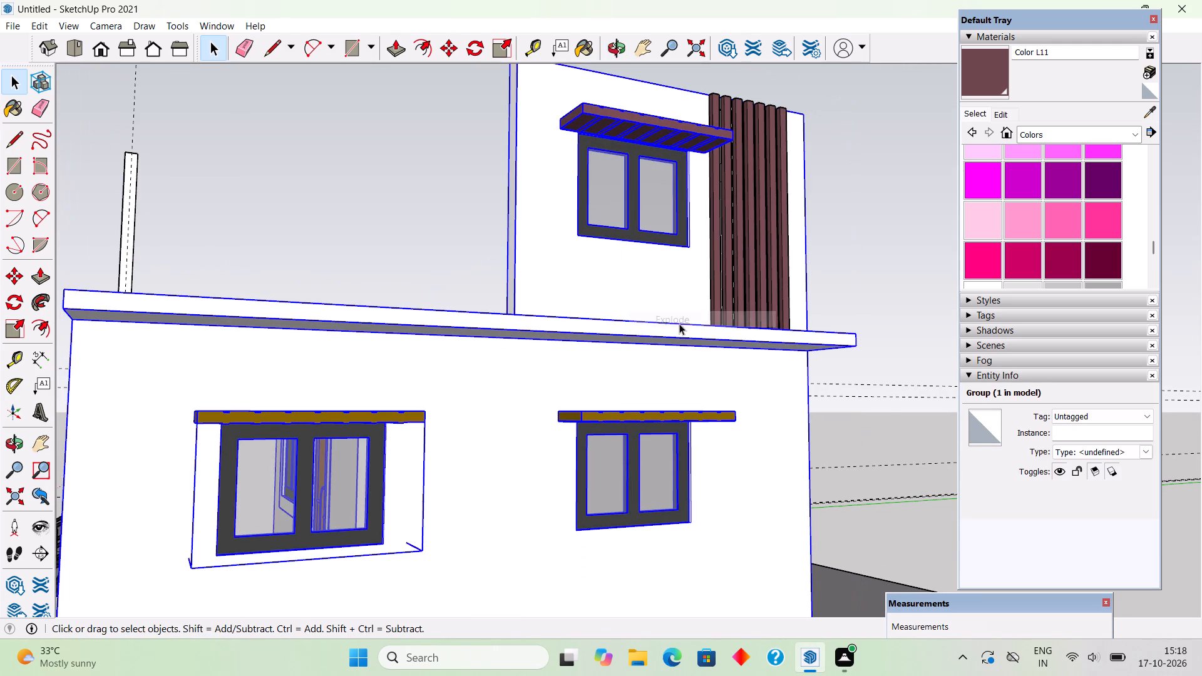
left_click(853, 293)
Explode the group holding the larger ground-floor side window and its canopy.
left_click(686, 435)
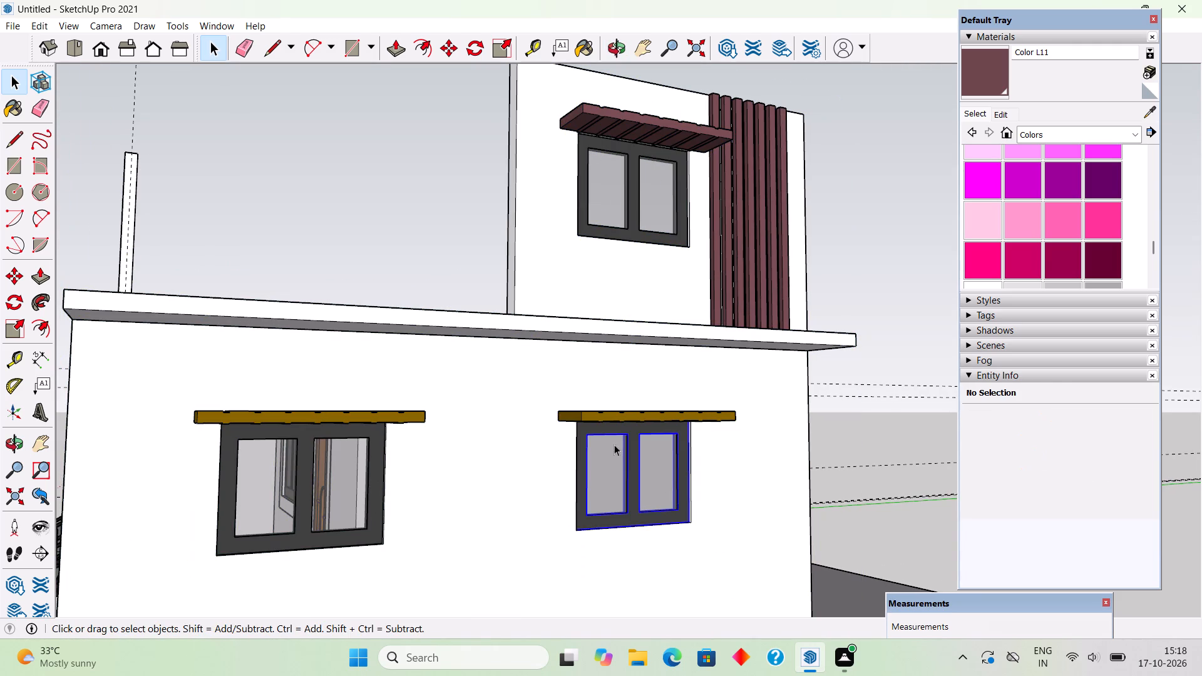
left_click(394, 483)
left_click(378, 508)
middle_click_drag(443, 546, 838, 568)
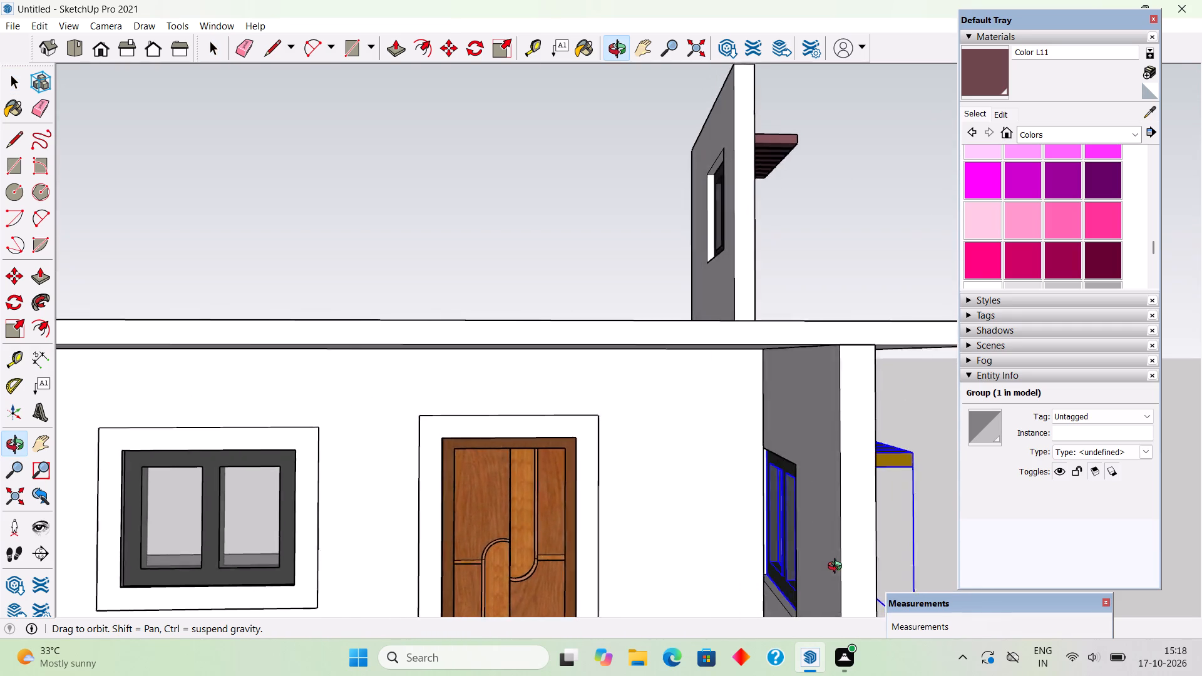
middle_click_drag(838, 568, 690, 498)
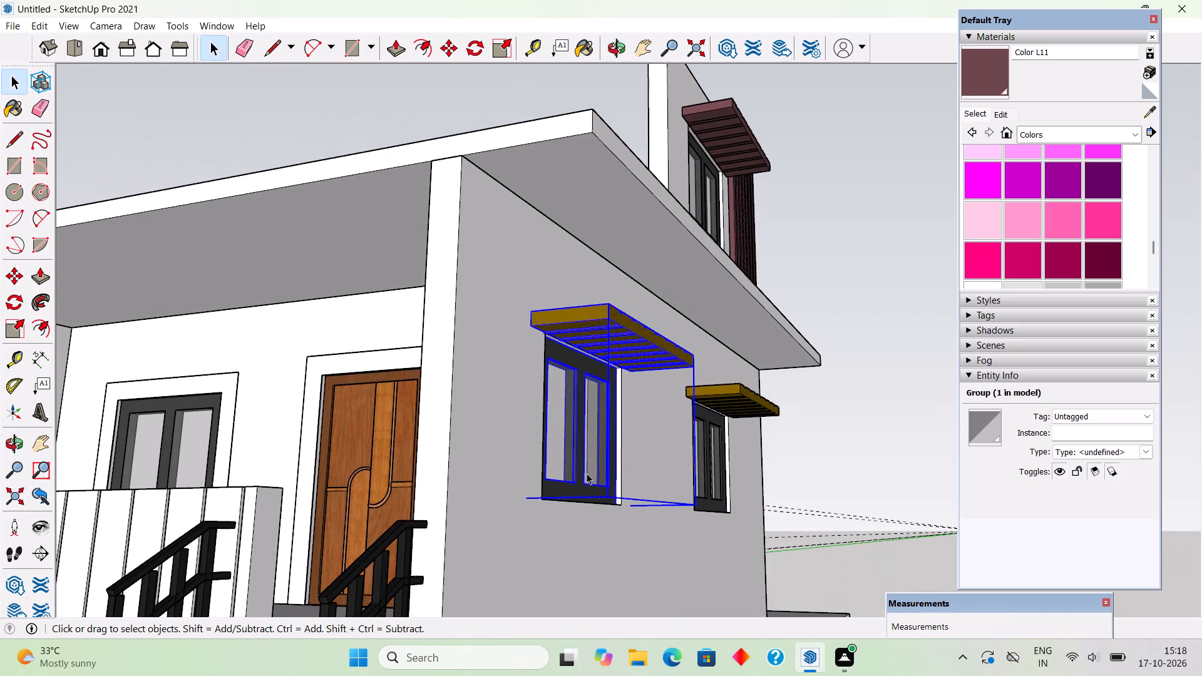
right_click(587, 472)
left_click(649, 333)
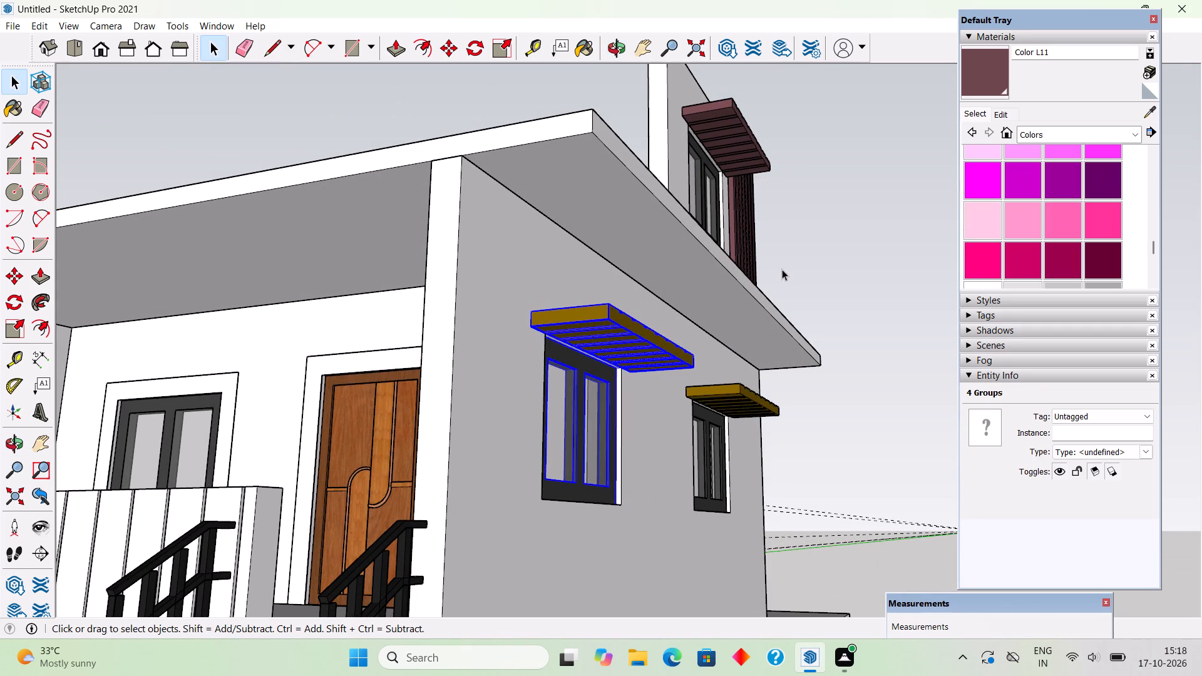
left_click(783, 269)
Paint the canopies above both ground-floor side windows with Color L11.
middle_click_drag(716, 412, 682, 508)
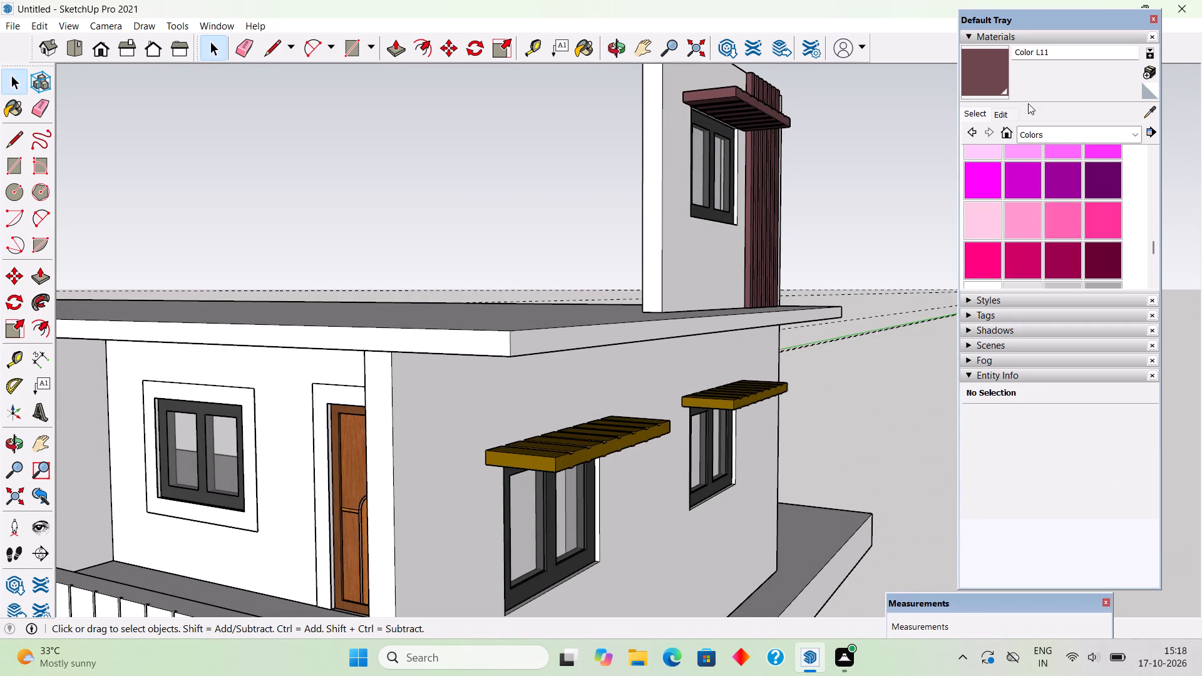
left_click(992, 83)
left_click(701, 394)
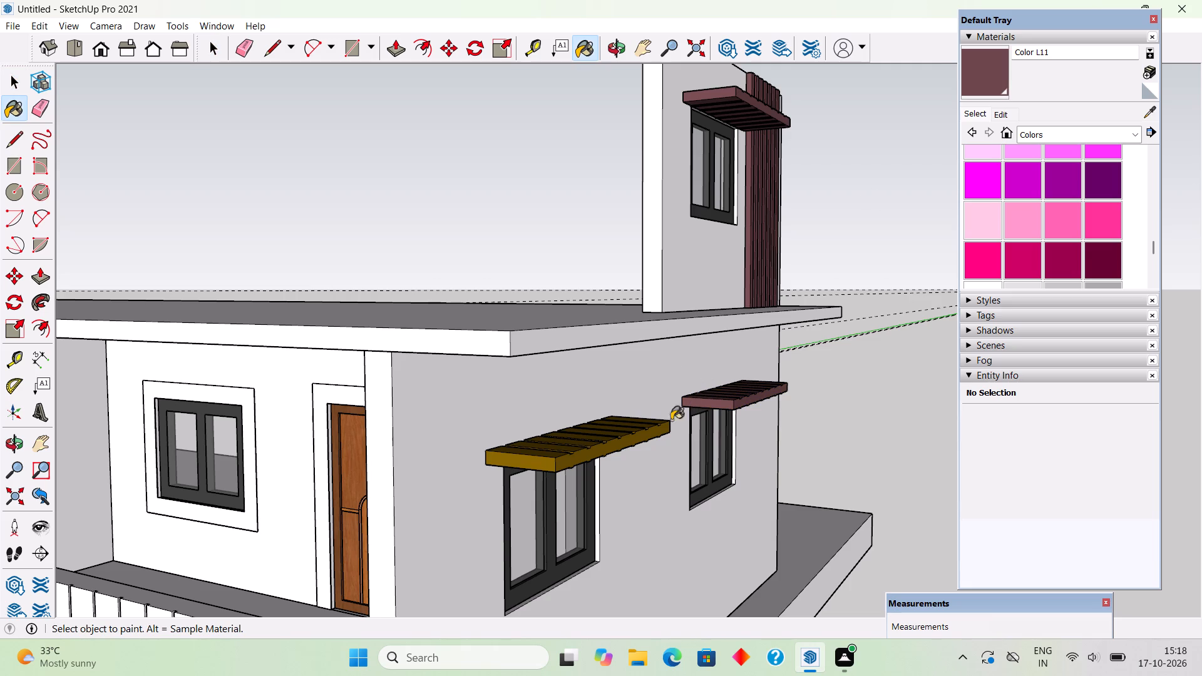
left_click(612, 436)
key("space")
left_click(865, 484)
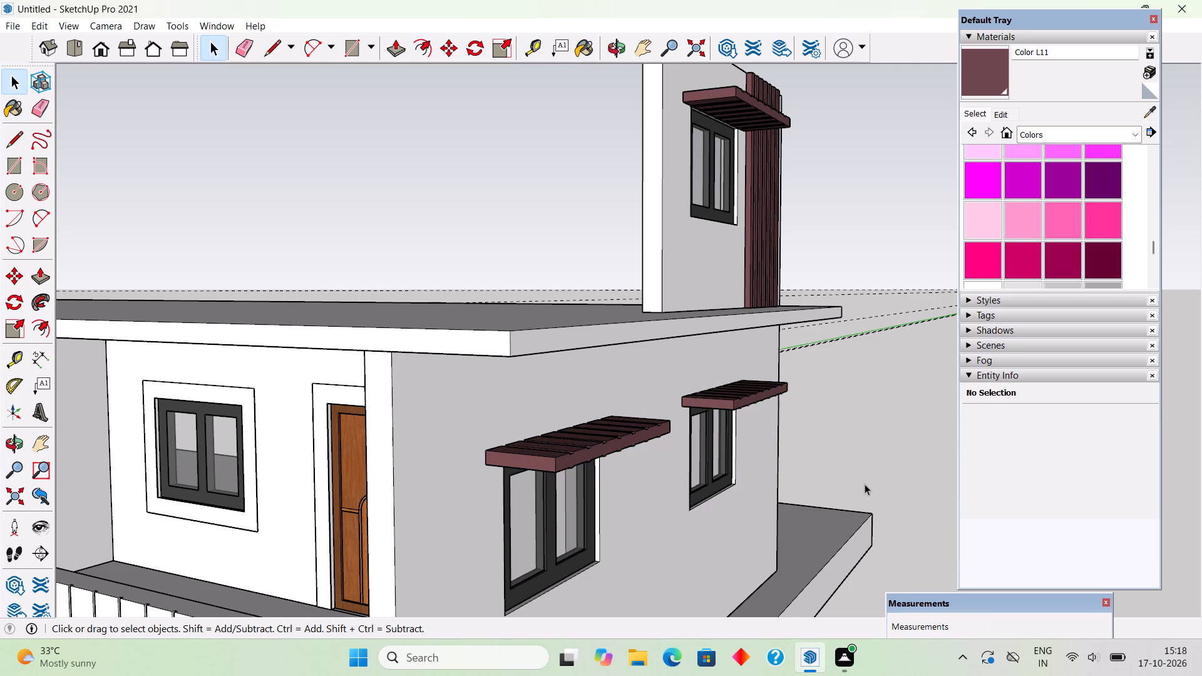
Examine the house's side elevation, the reddish-brown canopies and strips, and the roof from several angles.
scroll(761, 471, "down", 4)
middle_click_drag(759, 469, 529, 417)
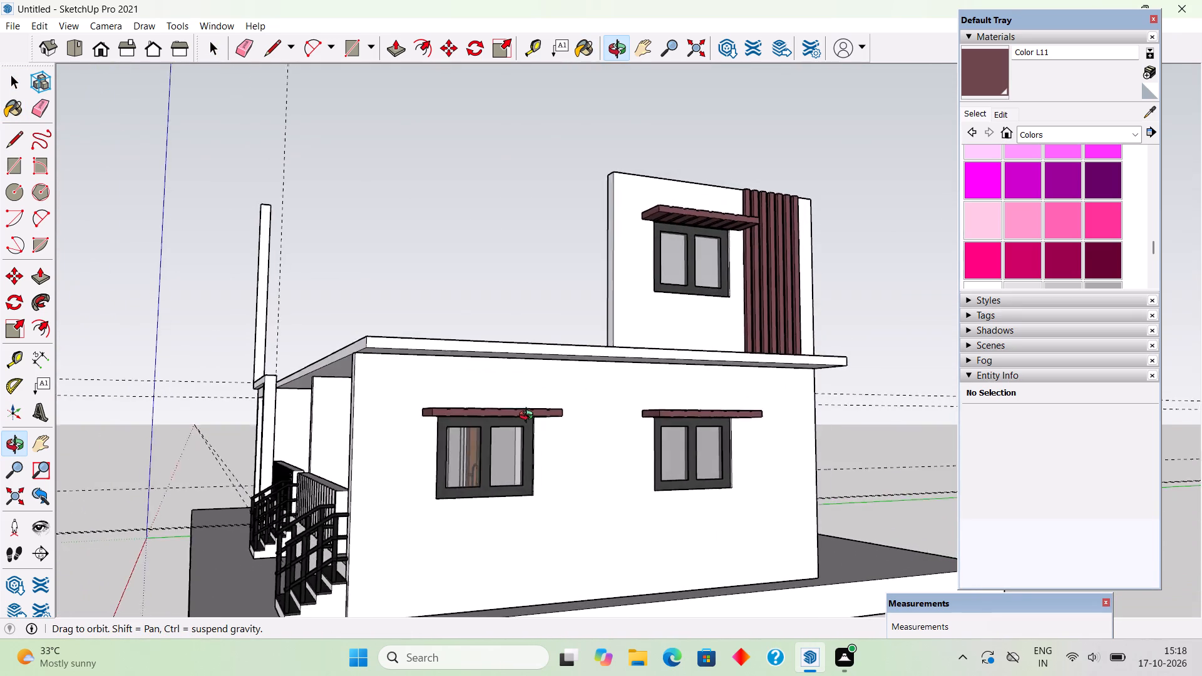
middle_click_drag(529, 417, 400, 417)
scroll(368, 319, "down", 1)
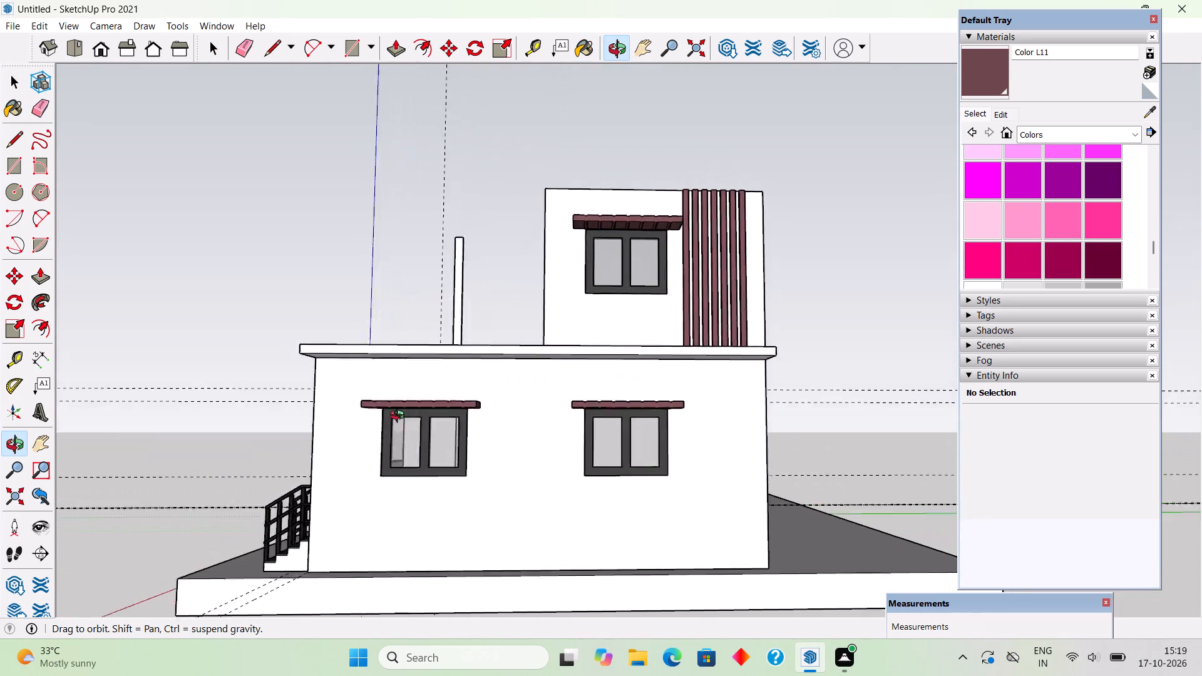
middle_click_drag(400, 417, 483, 484)
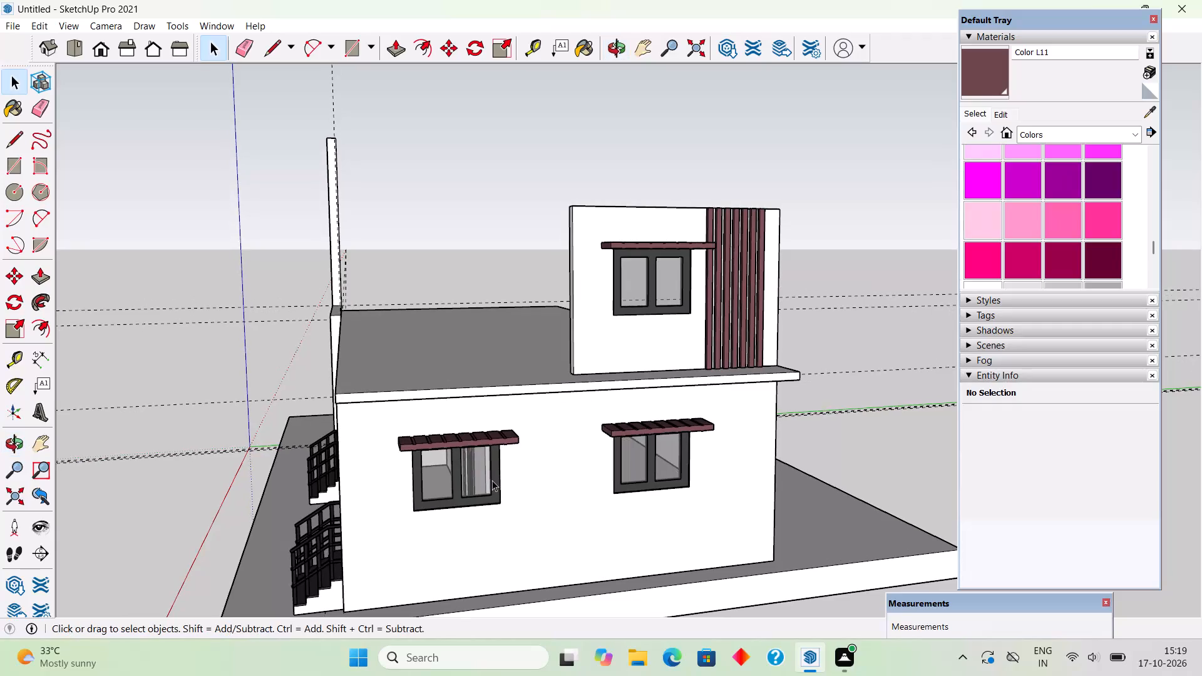
scroll(575, 354, "down", 2)
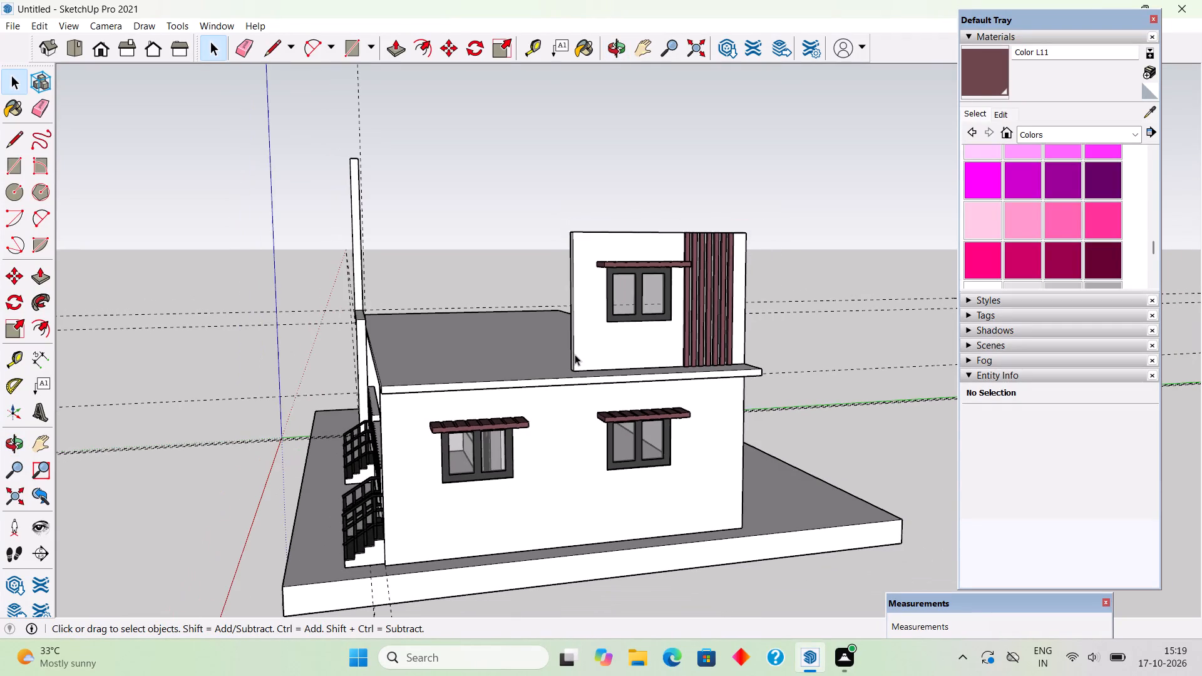
scroll(685, 268, "up", 6)
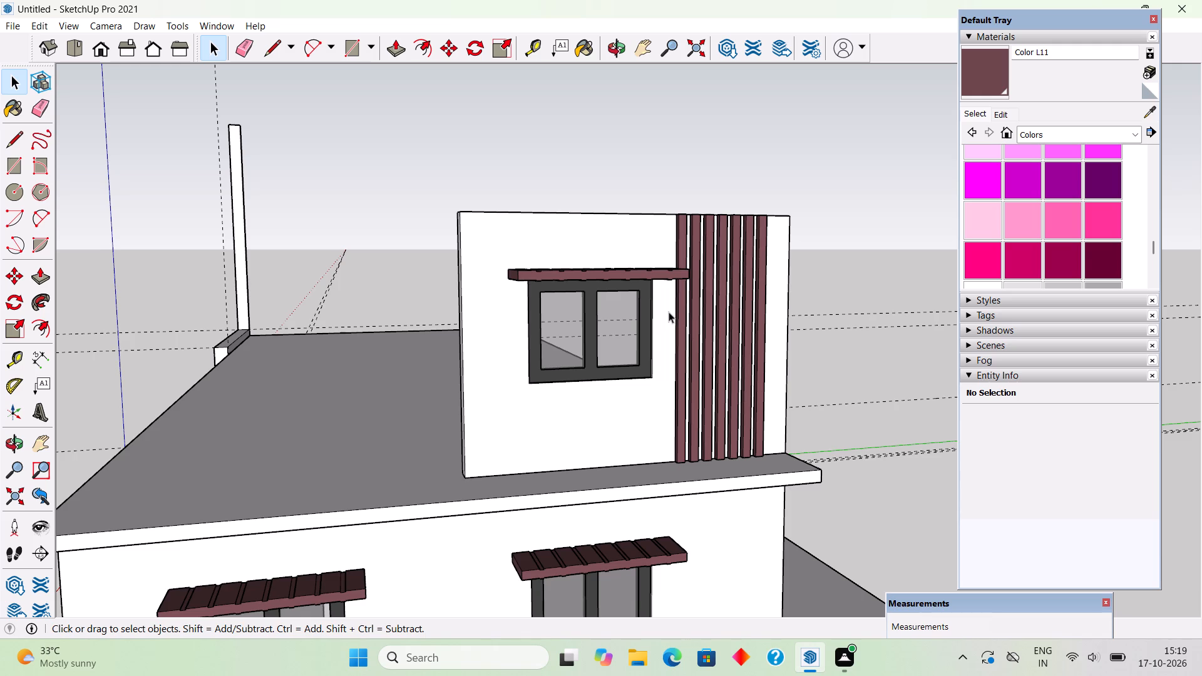
scroll(640, 326, "down", 4)
middle_click_drag(526, 354, 603, 411)
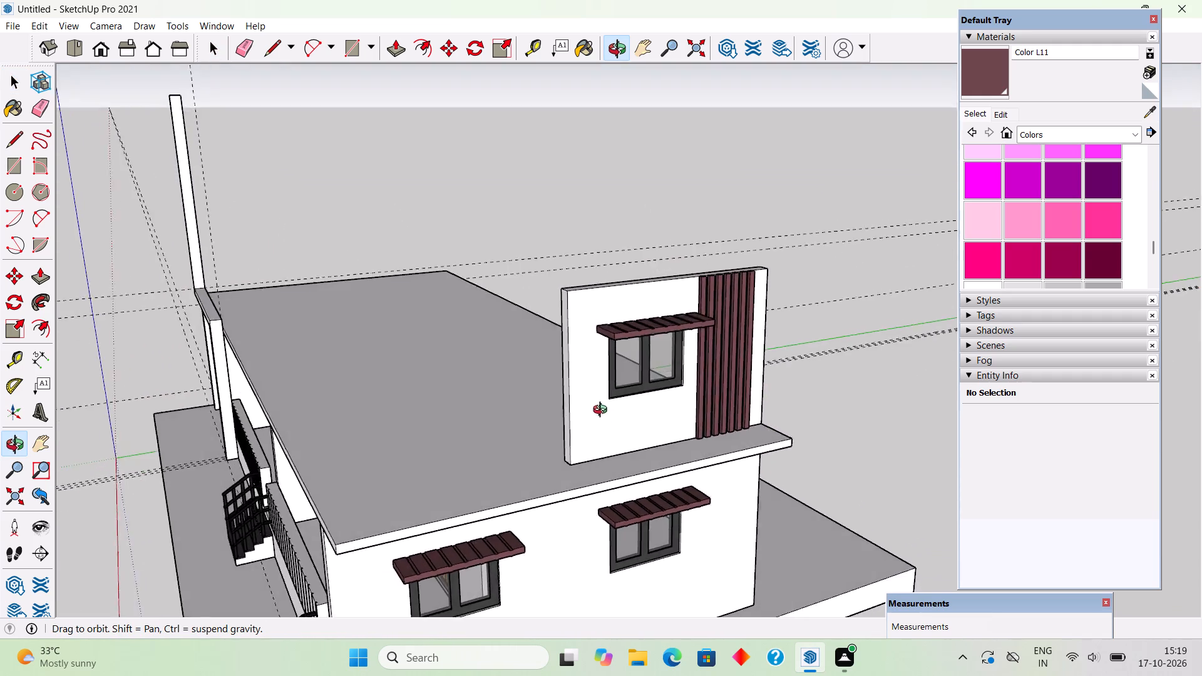
middle_click_drag(603, 411, 773, 505)
scroll(486, 329, "down", 4)
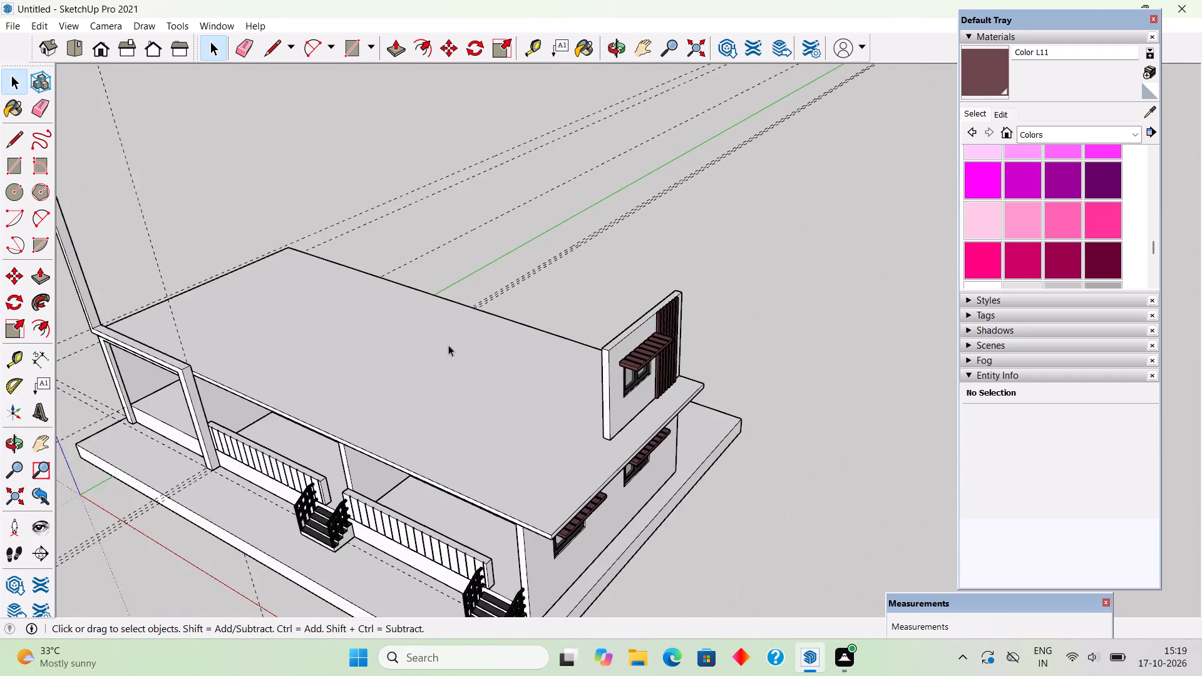
Place a guide along the bottom end edge of the upper-storey wall and a parallel guide offset 9" inward along the wall.
middle_click_drag(449, 369, 821, 455)
middle_click_drag(242, 402, 651, 459)
scroll(741, 354, "up", 3)
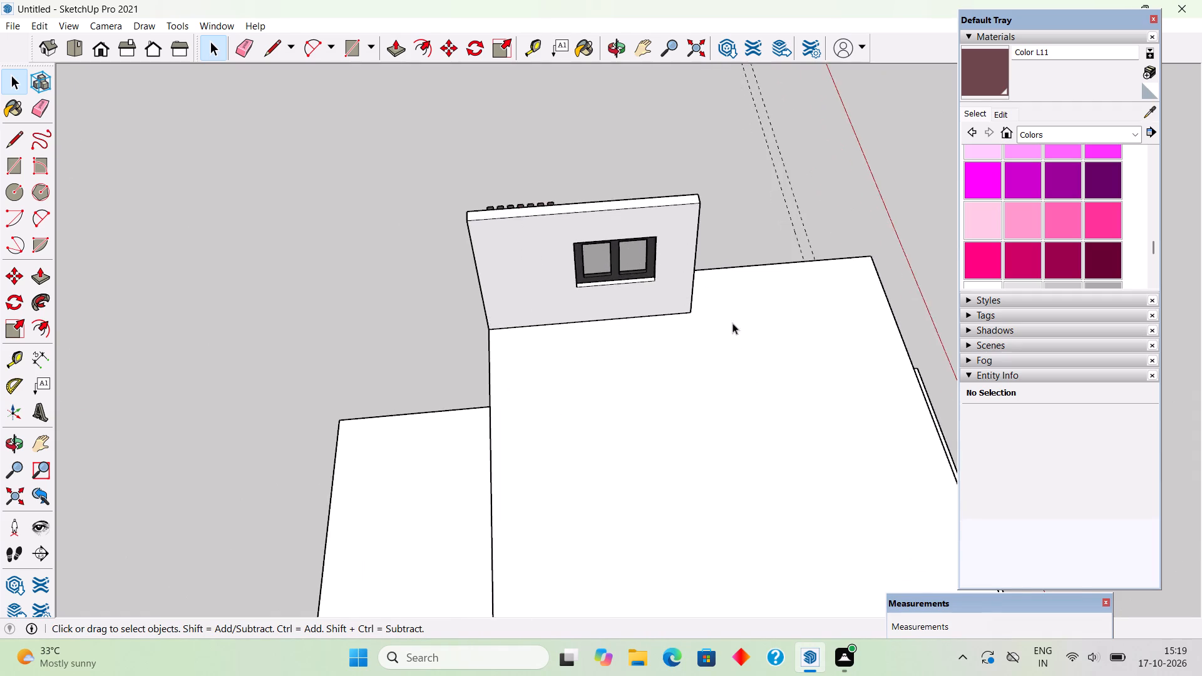
scroll(732, 323, "up", 5)
middle_click_drag(652, 302, 352, 217)
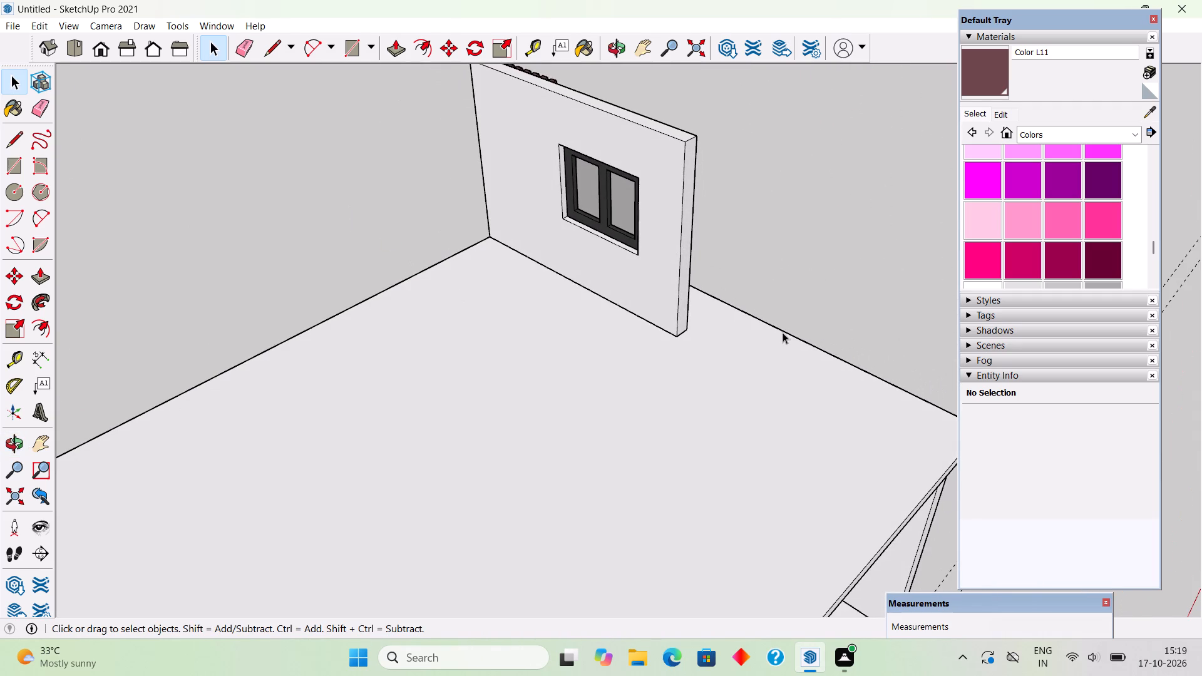
key("t")
scroll(686, 320, "up", 10)
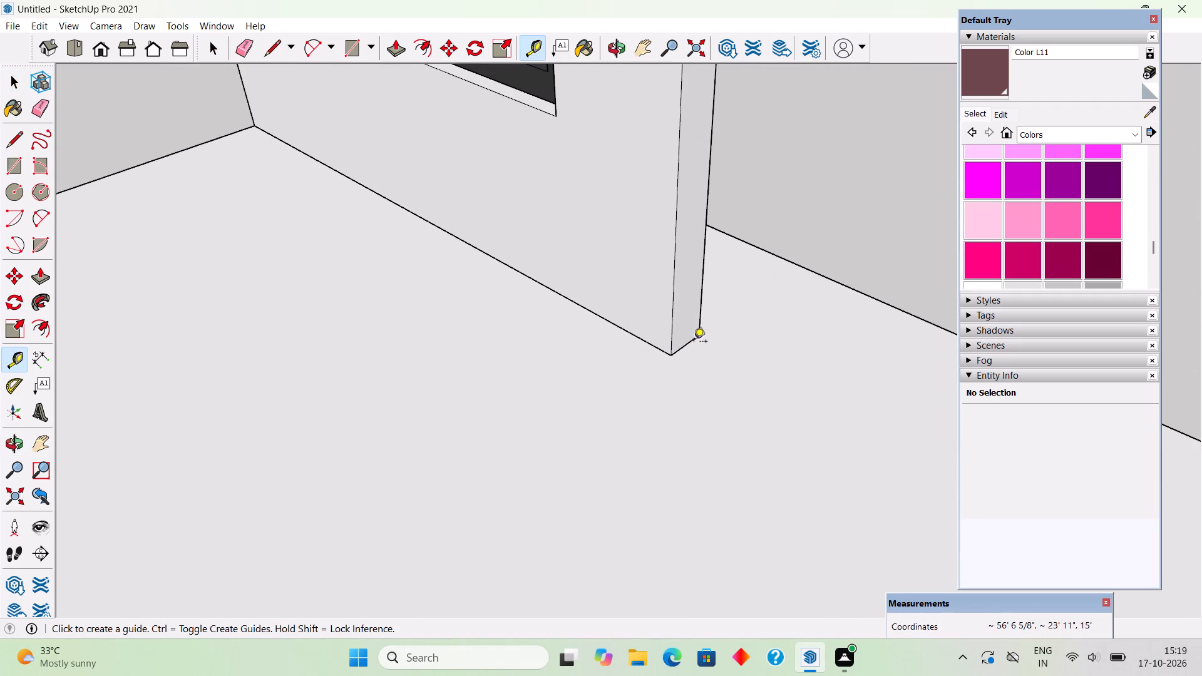
double_click(686, 346)
left_click(605, 404)
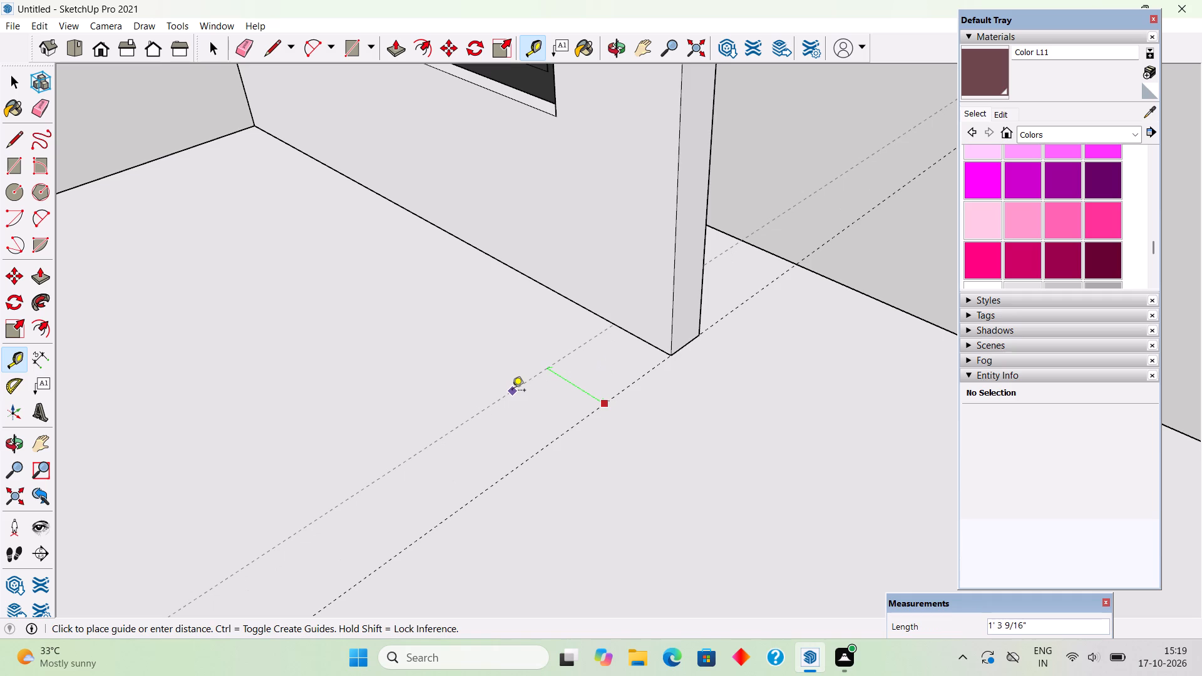
type("9\"")
key("Return")
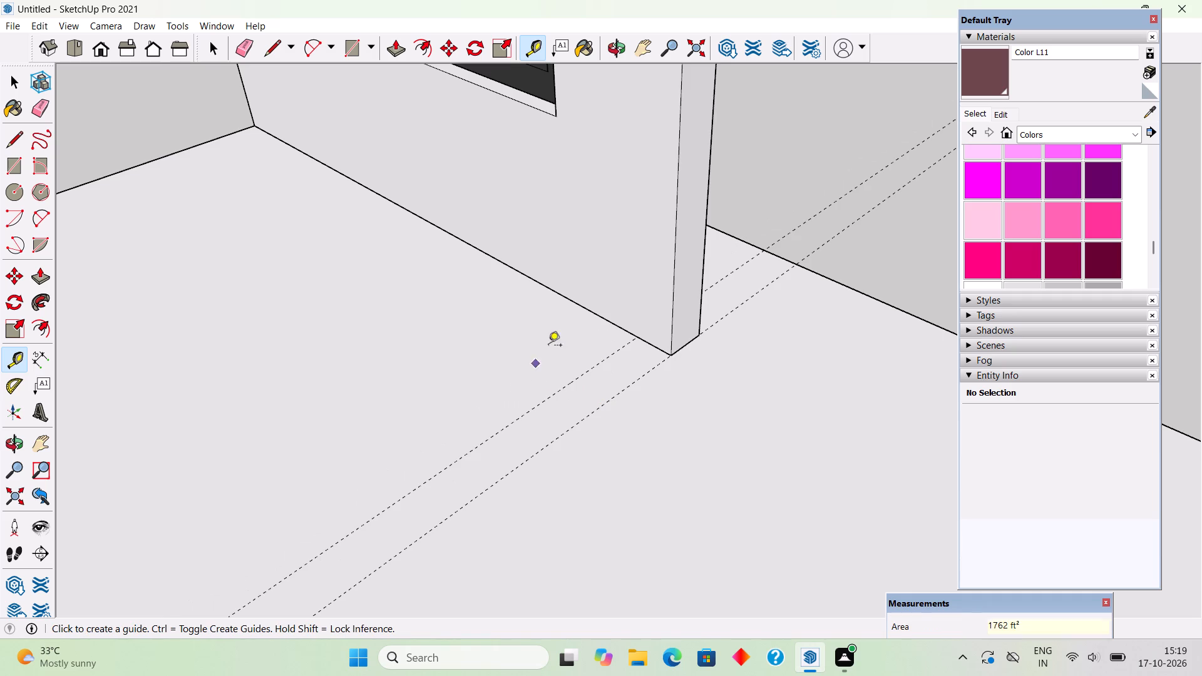
Place a guide on the roof 3' from the upper-storey wall's inner base edge and another parallel guide 9" beyond it.
left_click(601, 318)
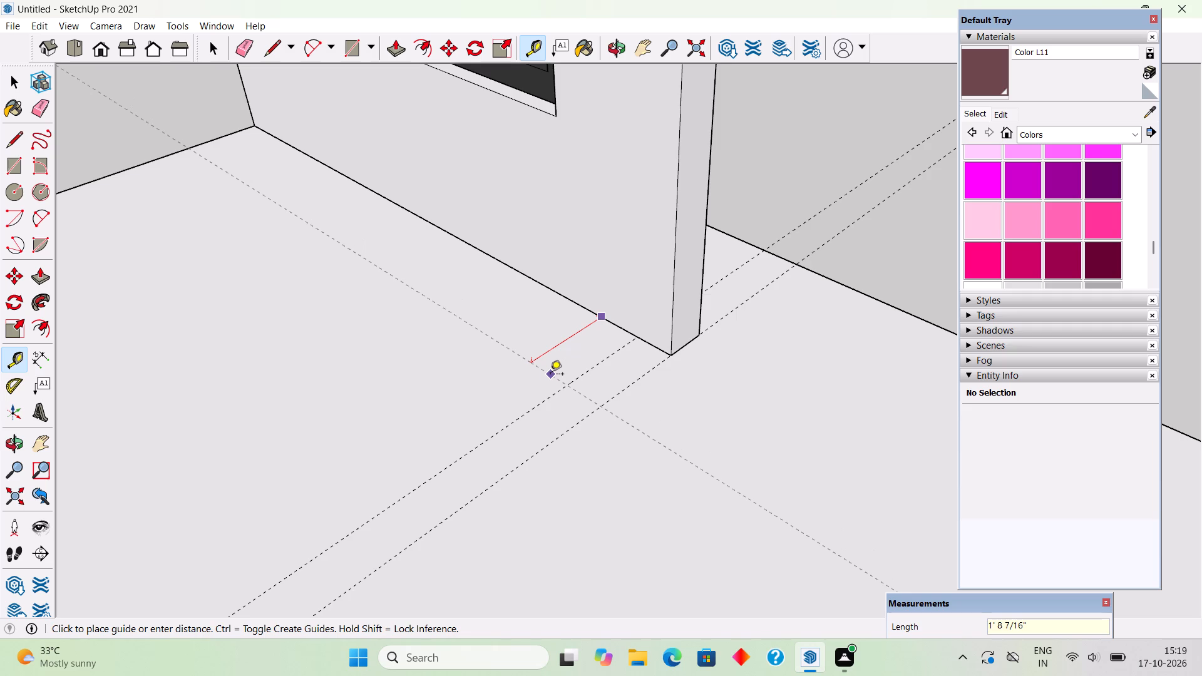
type("3'")
key("Return")
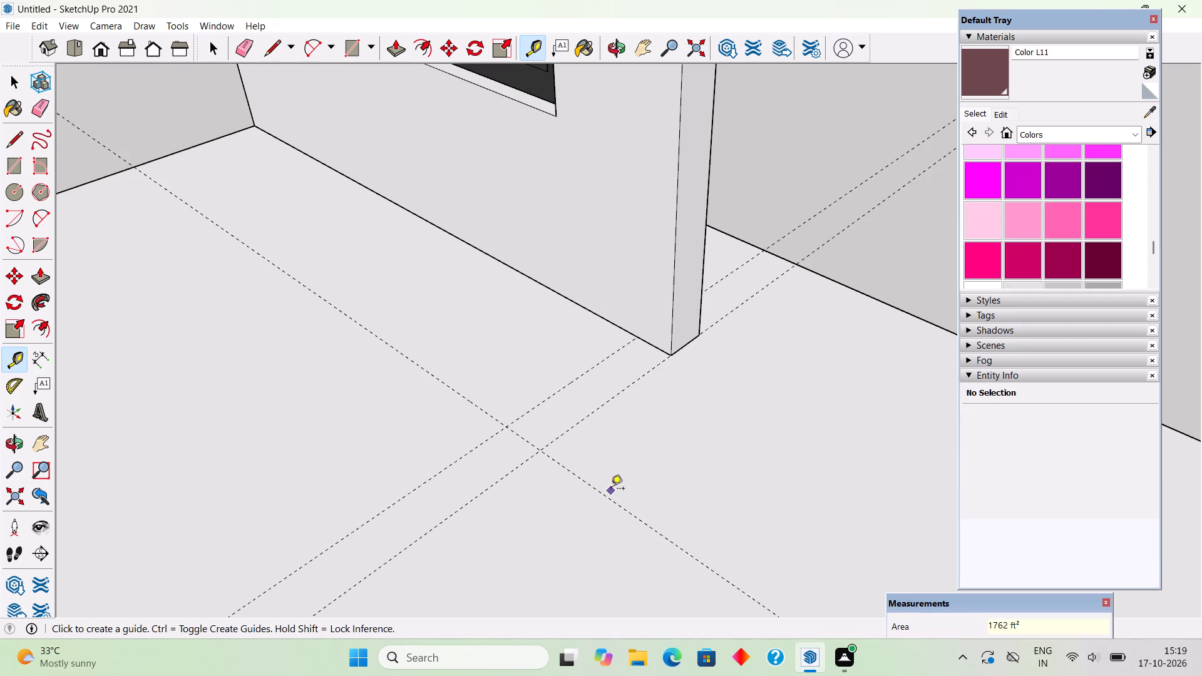
left_click(608, 496)
type("9\"")
key("Return")
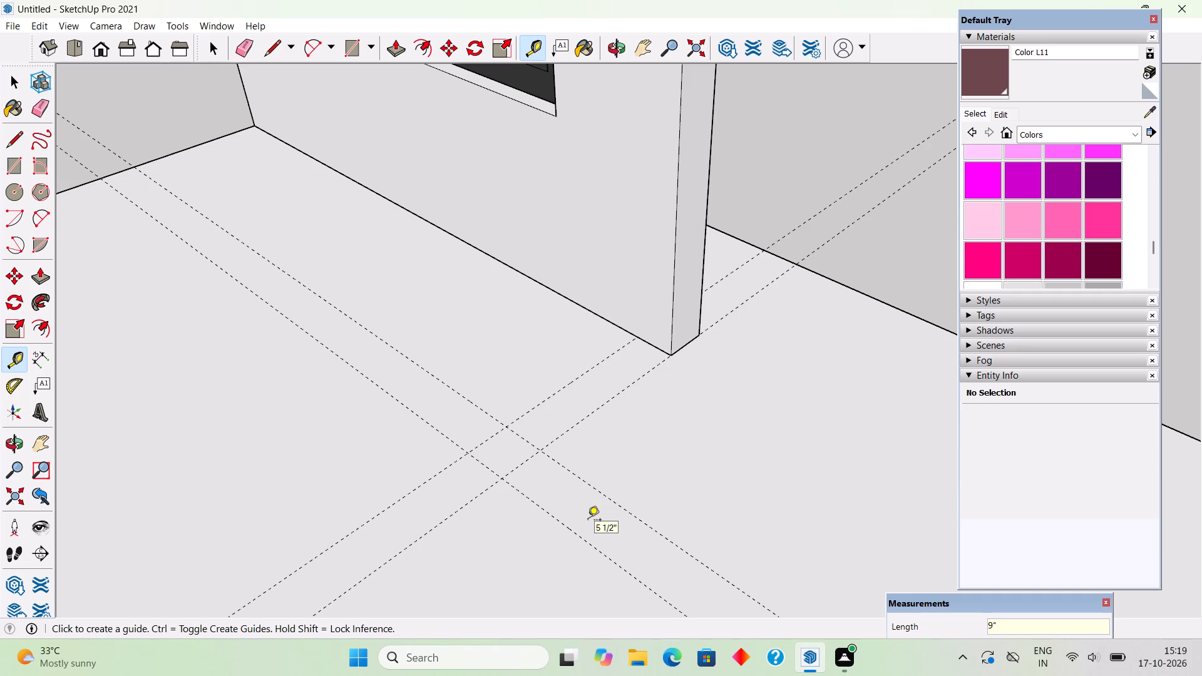
Open the roof slab group for editing and select all of the slab's connected geometry.
scroll(588, 521, "down", 16)
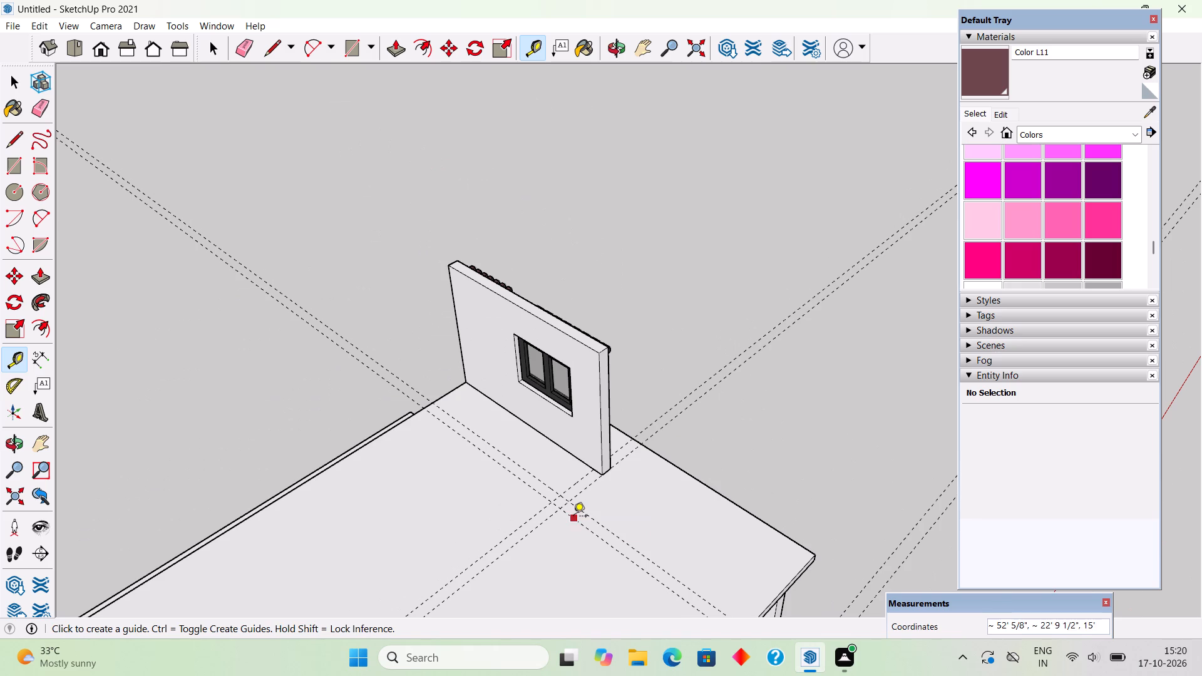
scroll(542, 471, "down", 2)
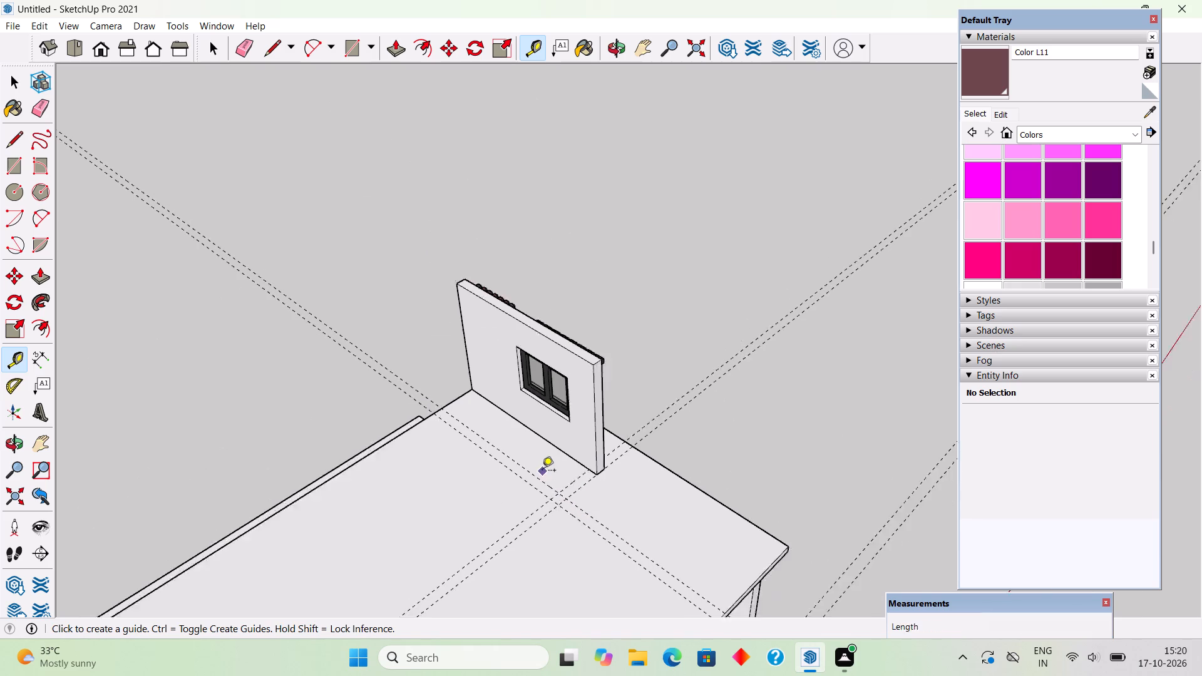
scroll(542, 471, "down", 8)
key("space")
scroll(593, 444, "down", 6)
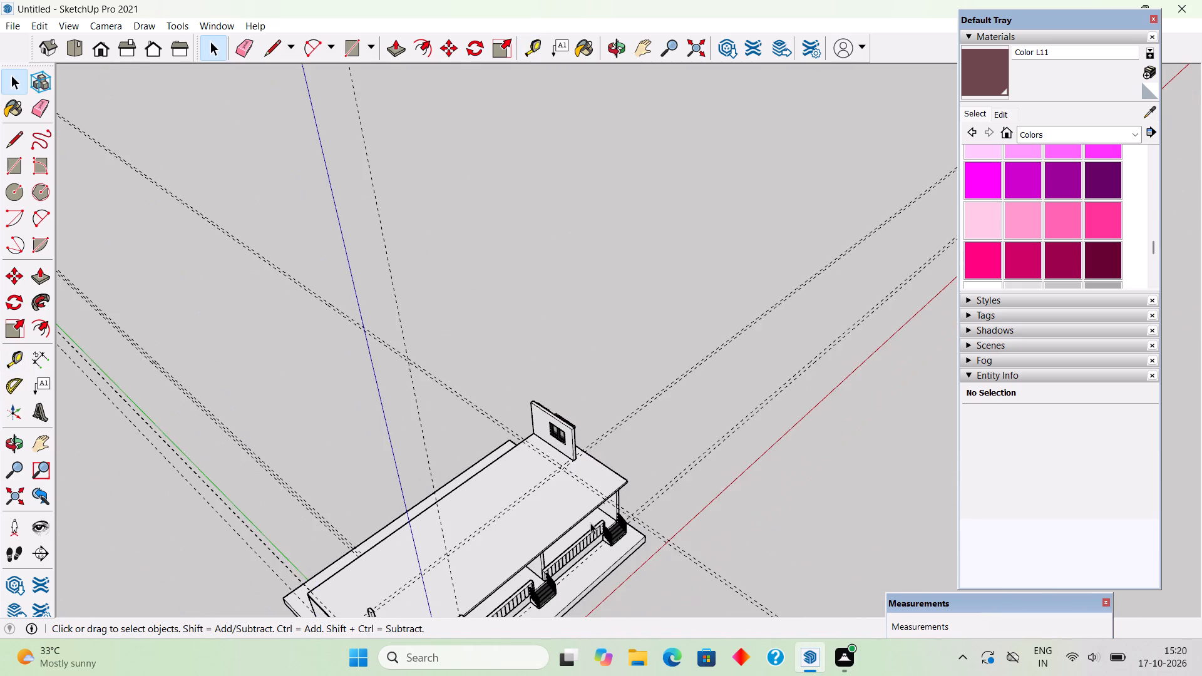
scroll(558, 562, "up", 6)
middle_click_drag(529, 556, 470, 386)
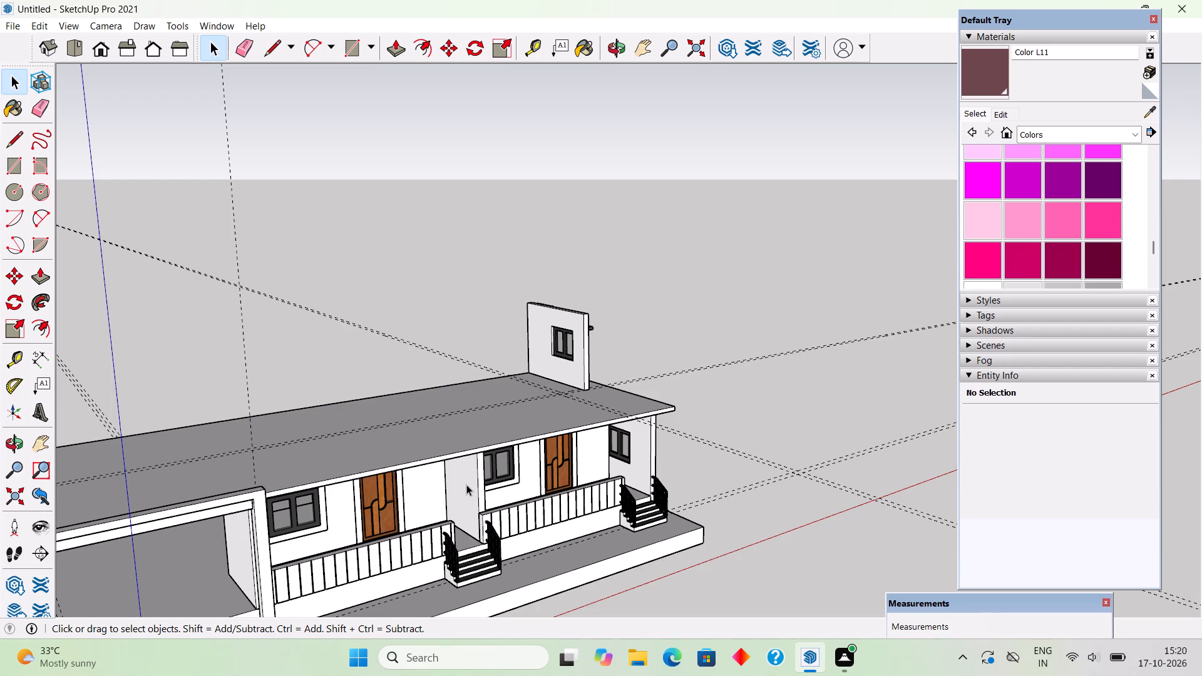
scroll(480, 451, "up", 3)
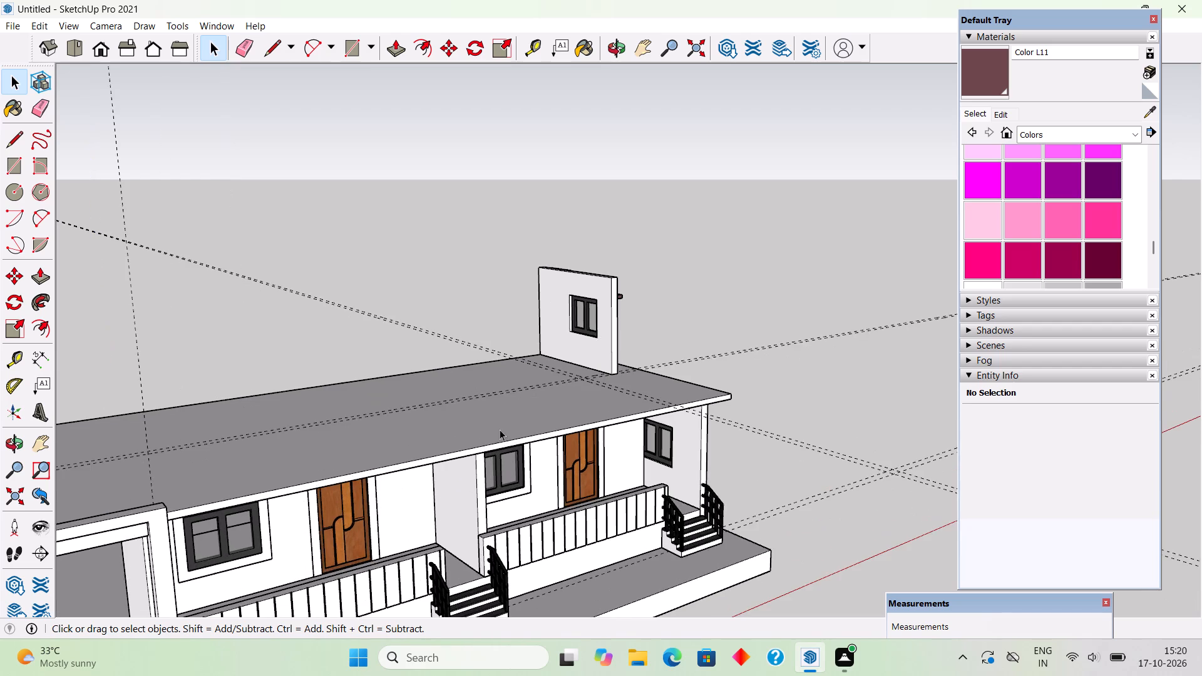
middle_click_drag(498, 429, 408, 344)
scroll(426, 392, "up", 2)
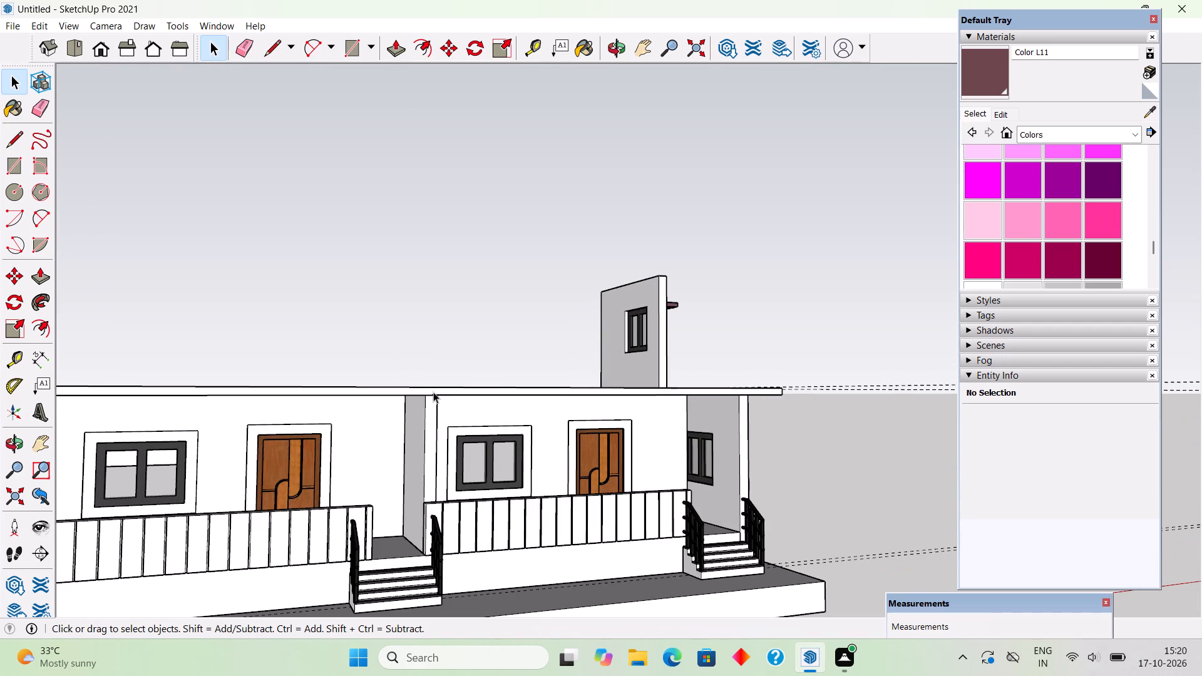
double_click(434, 389)
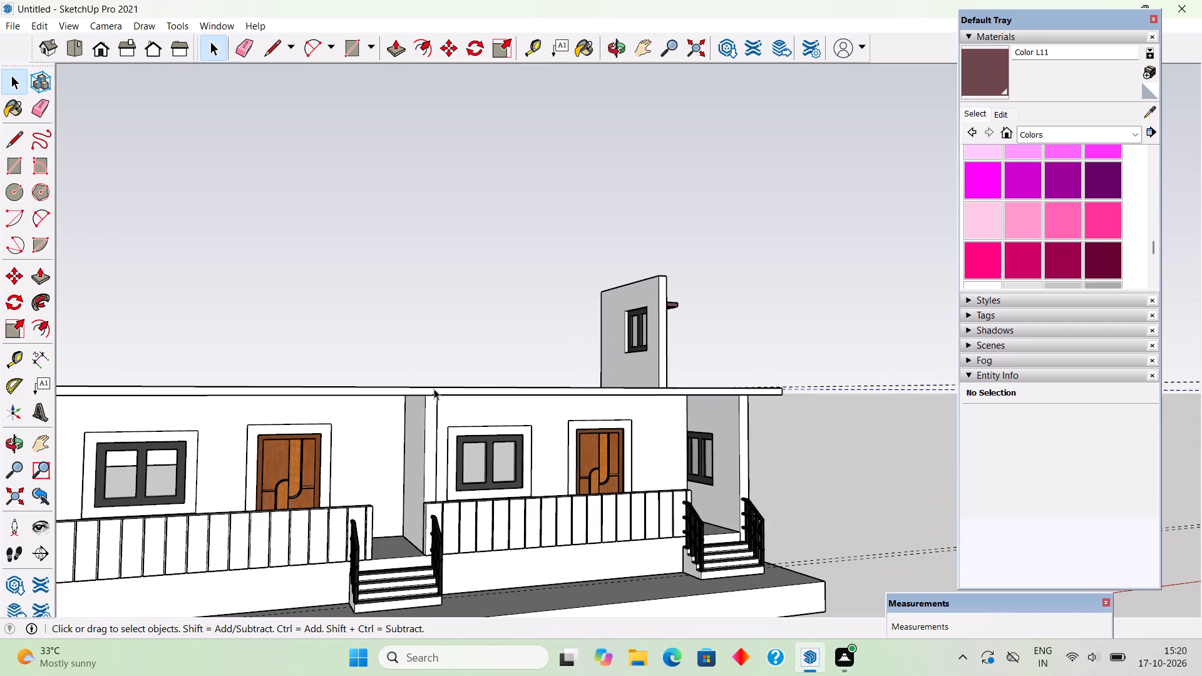
left_click(434, 389)
left_click_drag(434, 389, 436, 396)
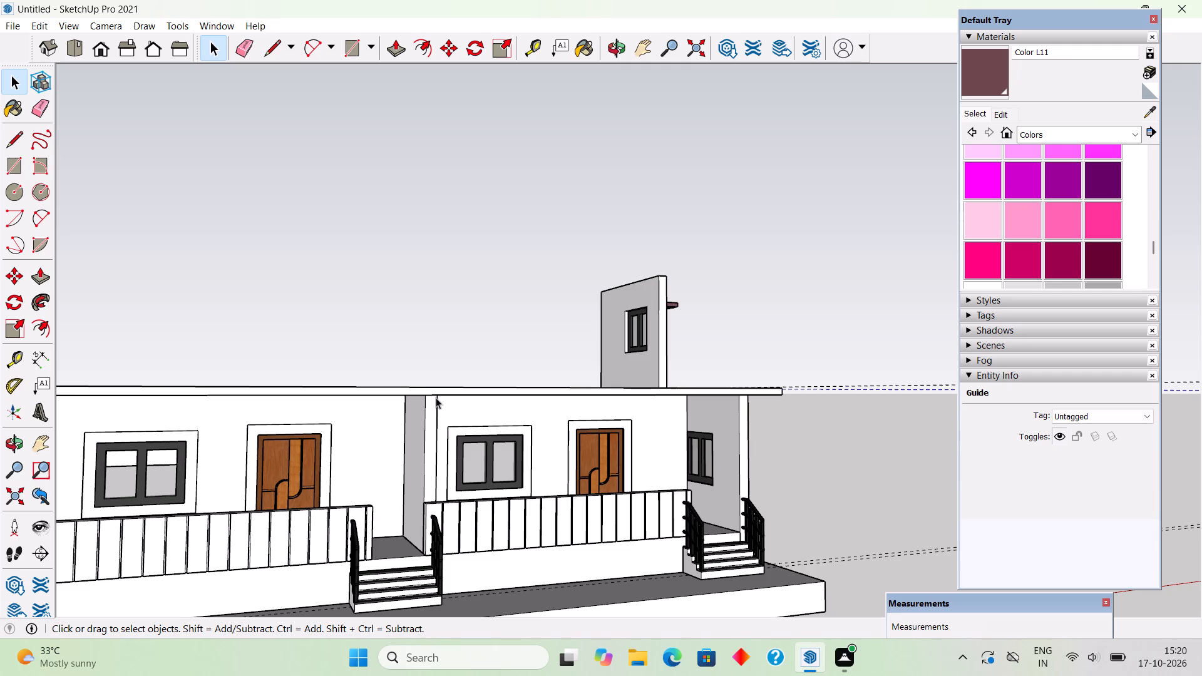
triple_click(436, 394)
scroll(424, 389, "up", 5)
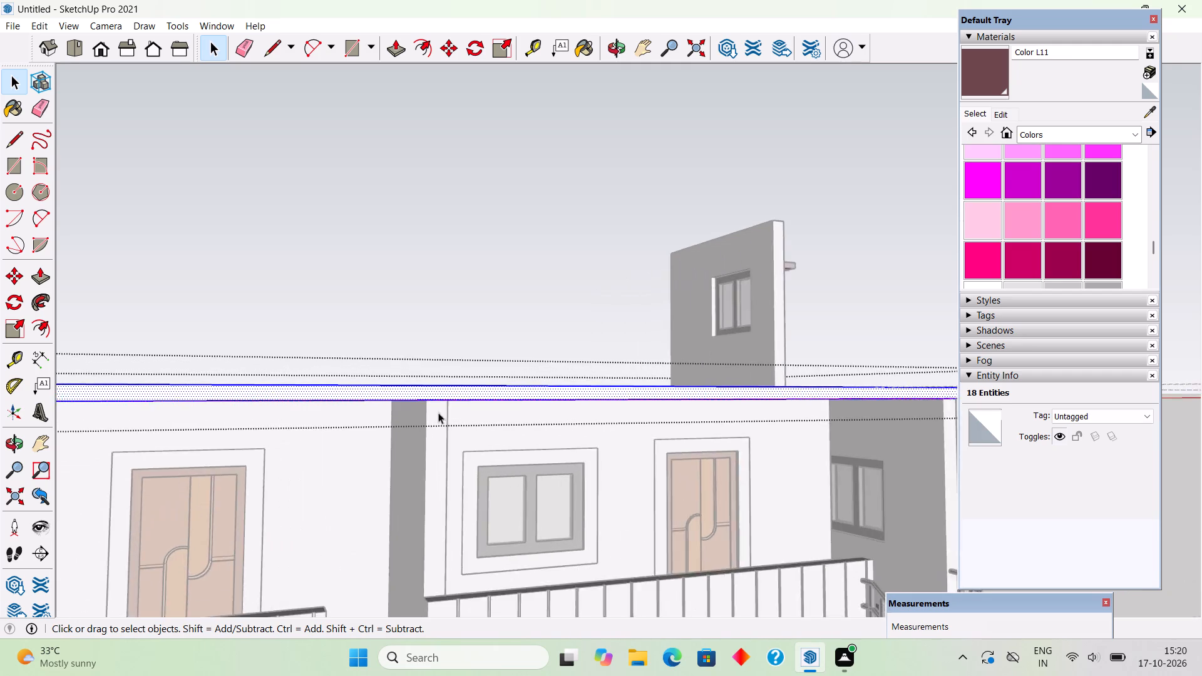
scroll(438, 412, "up", 9)
Split the roof slab's front face with a 6" vertical line above the edge of the partition wall between the two porches.
key("l")
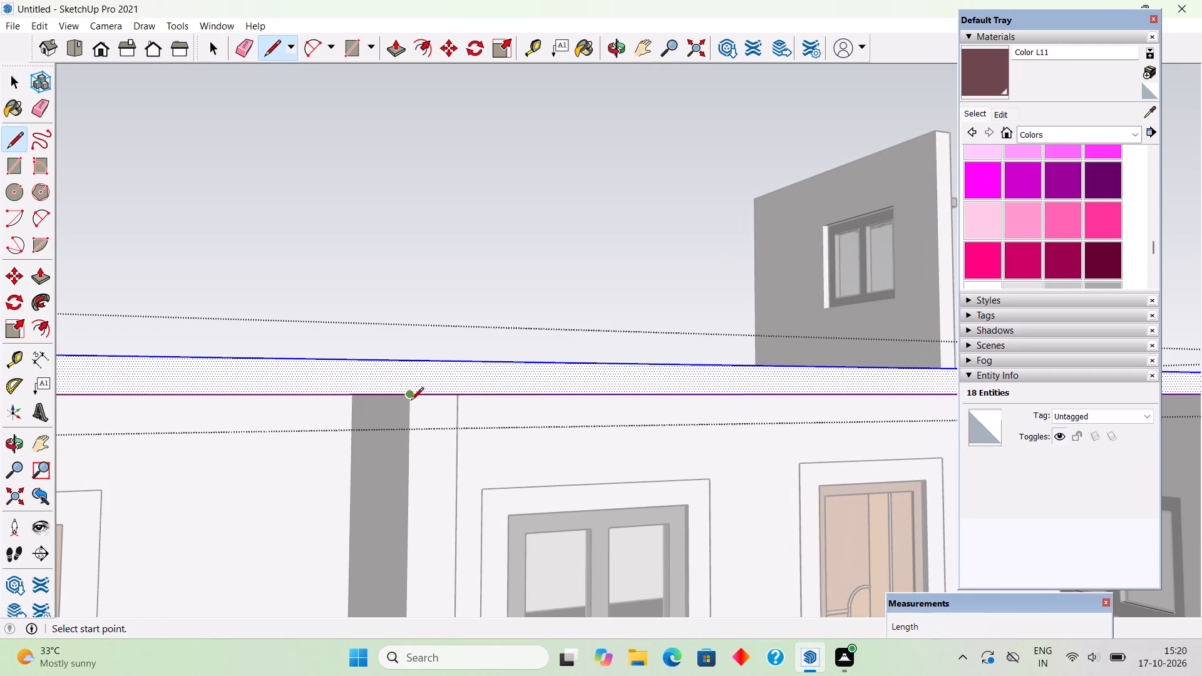
left_click(411, 401)
left_click(412, 360)
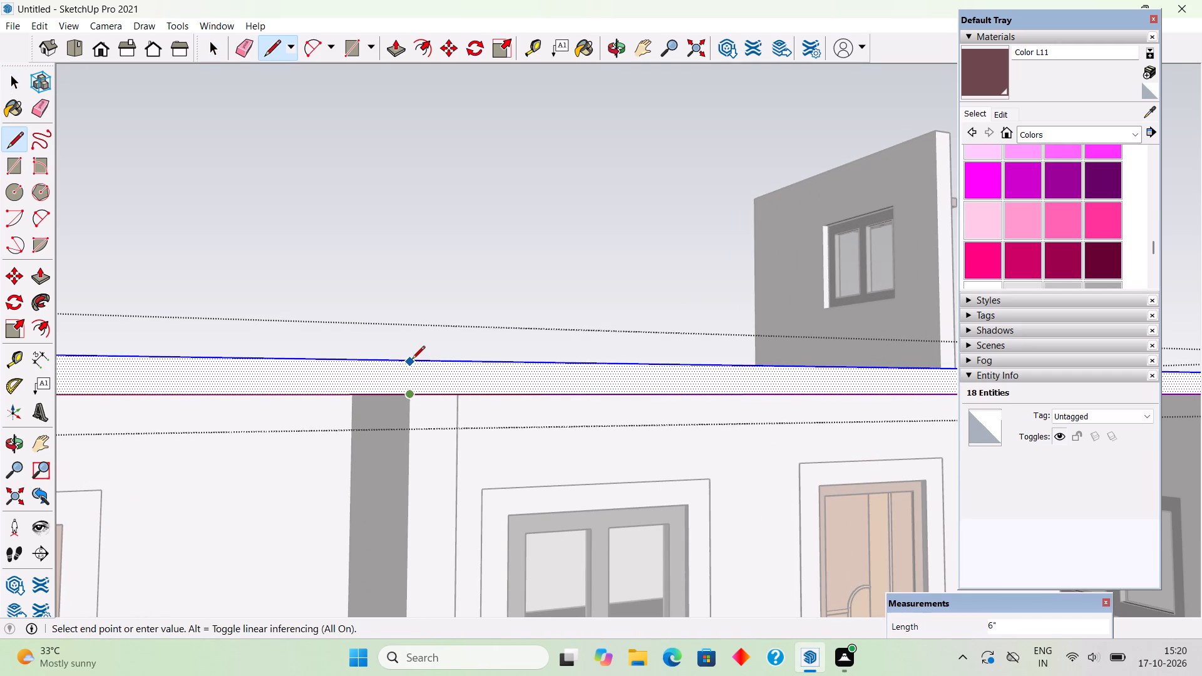
left_click(412, 360)
left_click(408, 394)
key("n")
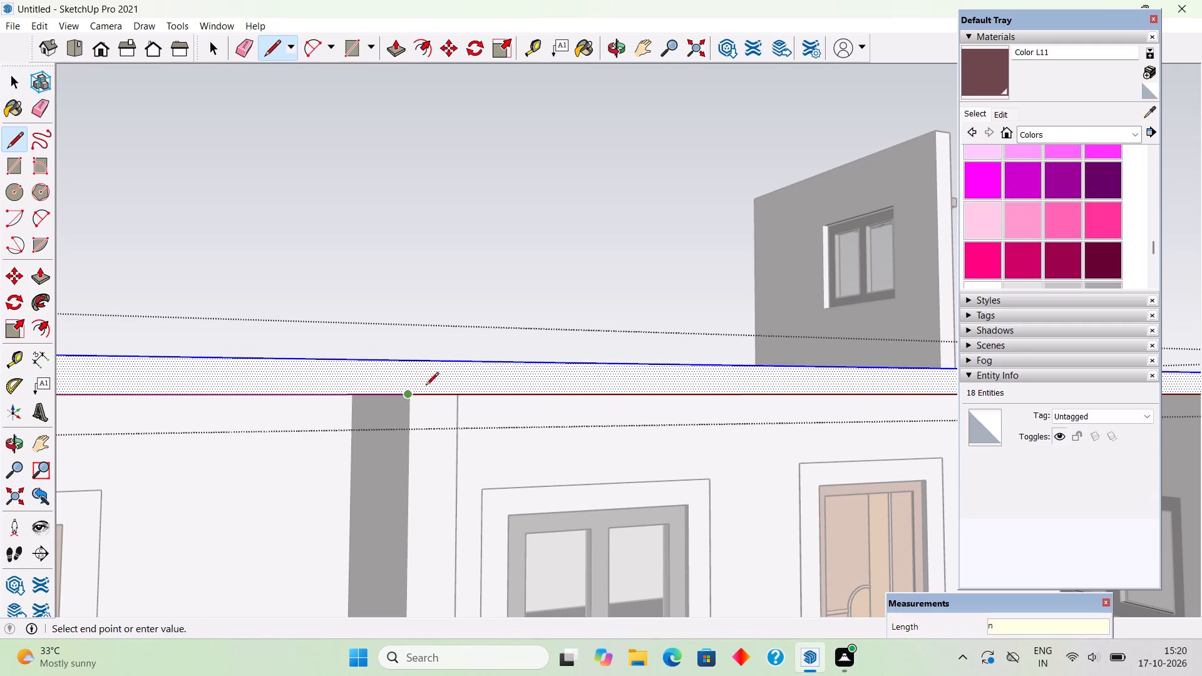
scroll(411, 342, "up", 6)
scroll(409, 347, "down", 4)
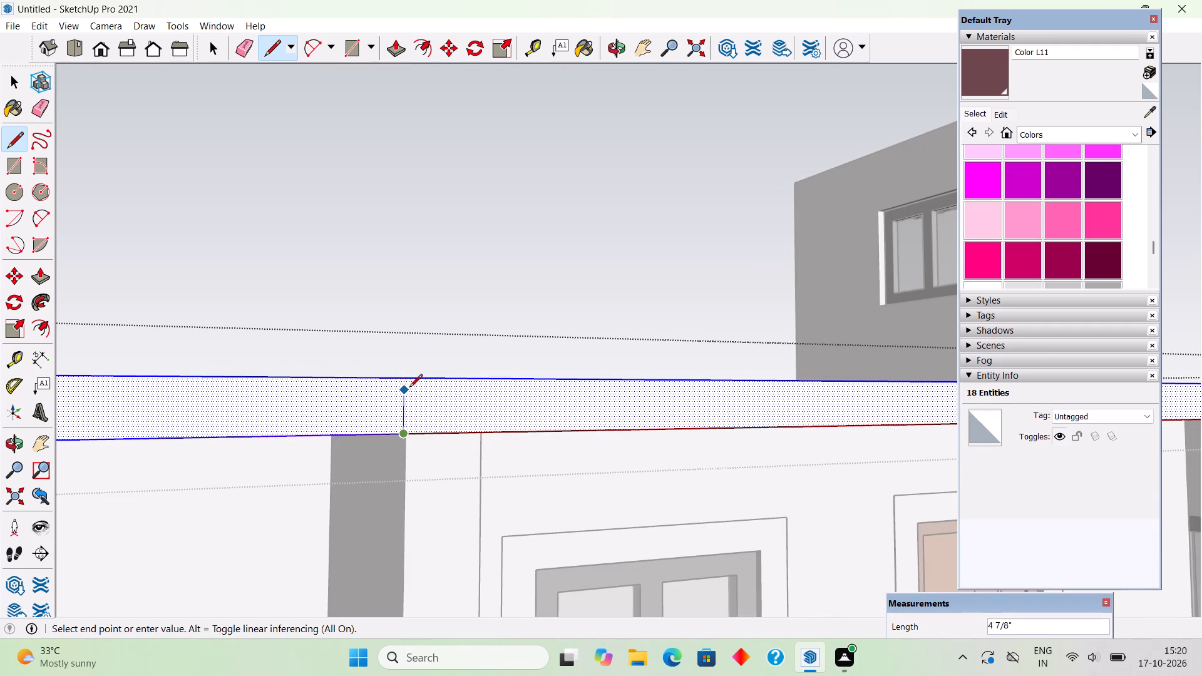
left_click(411, 384)
key("n")
middle_click_drag(269, 398, 473, 339)
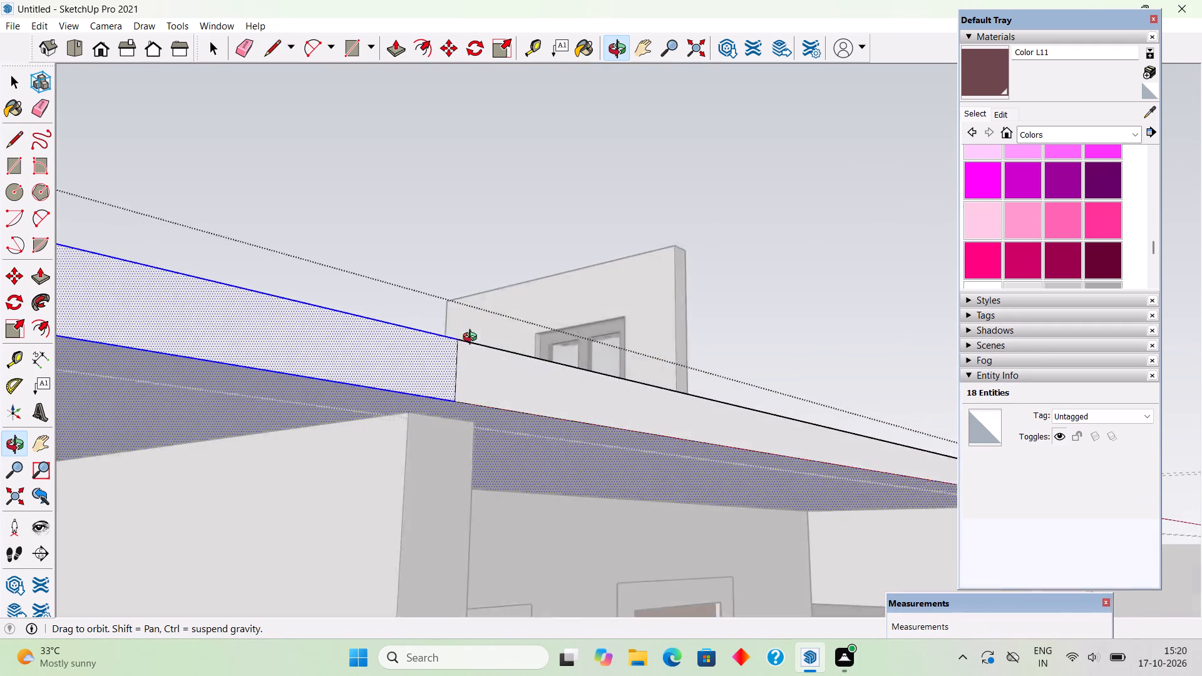
middle_click_drag(473, 339, 571, 359)
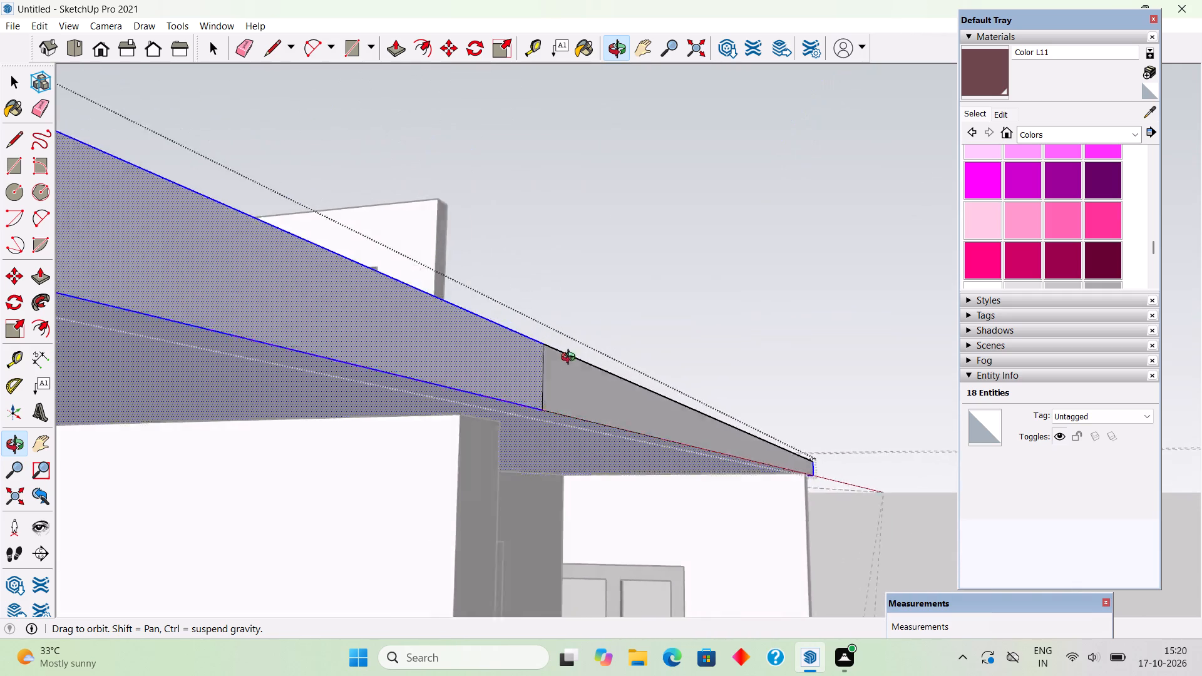
middle_click_drag(571, 359, 240, 383)
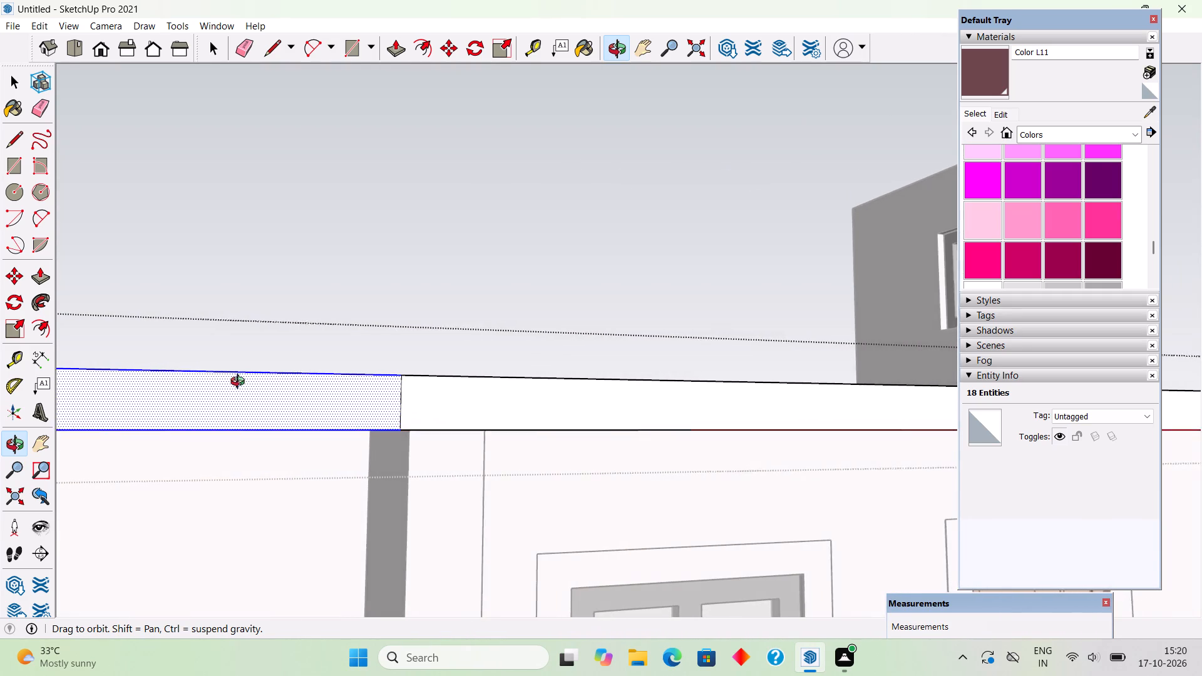
Replace the roof slab's split line with a 6" vertical one aligned to the midpoint of the porch partition wall's end, removing the helper line.
middle_click_drag(240, 383, 247, 384)
key("ctrl+z")
scroll(335, 399, "down", 4)
middle_click_drag(483, 411, 466, 297)
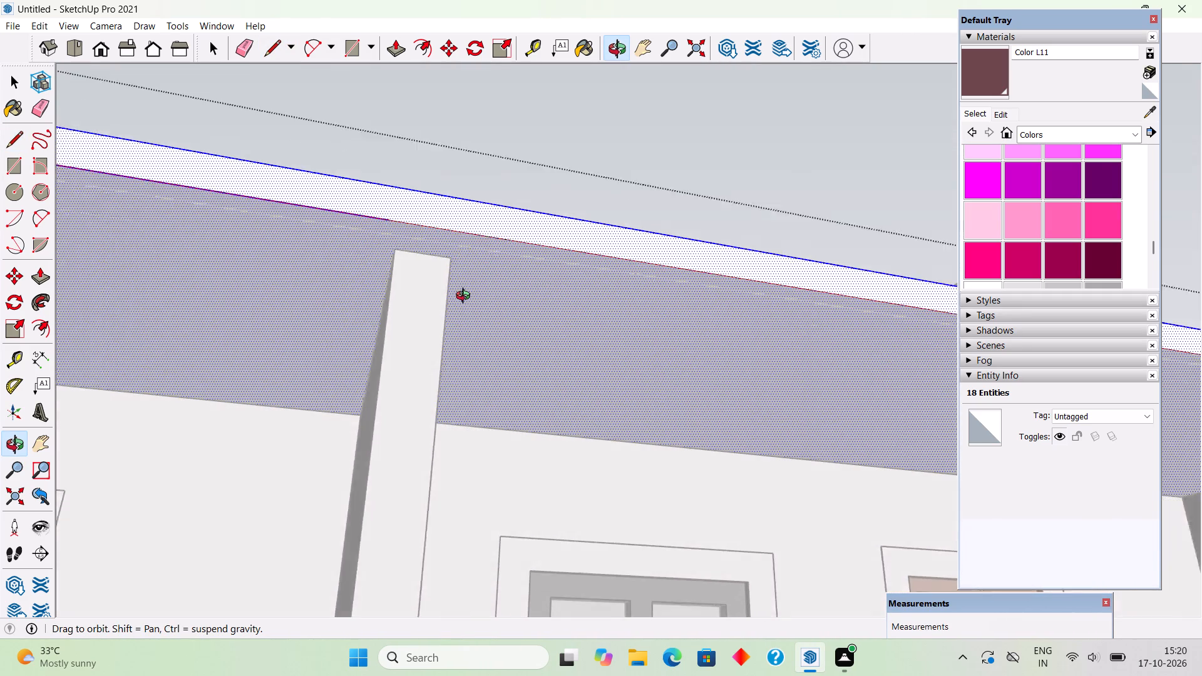
middle_click_drag(466, 297, 421, 292)
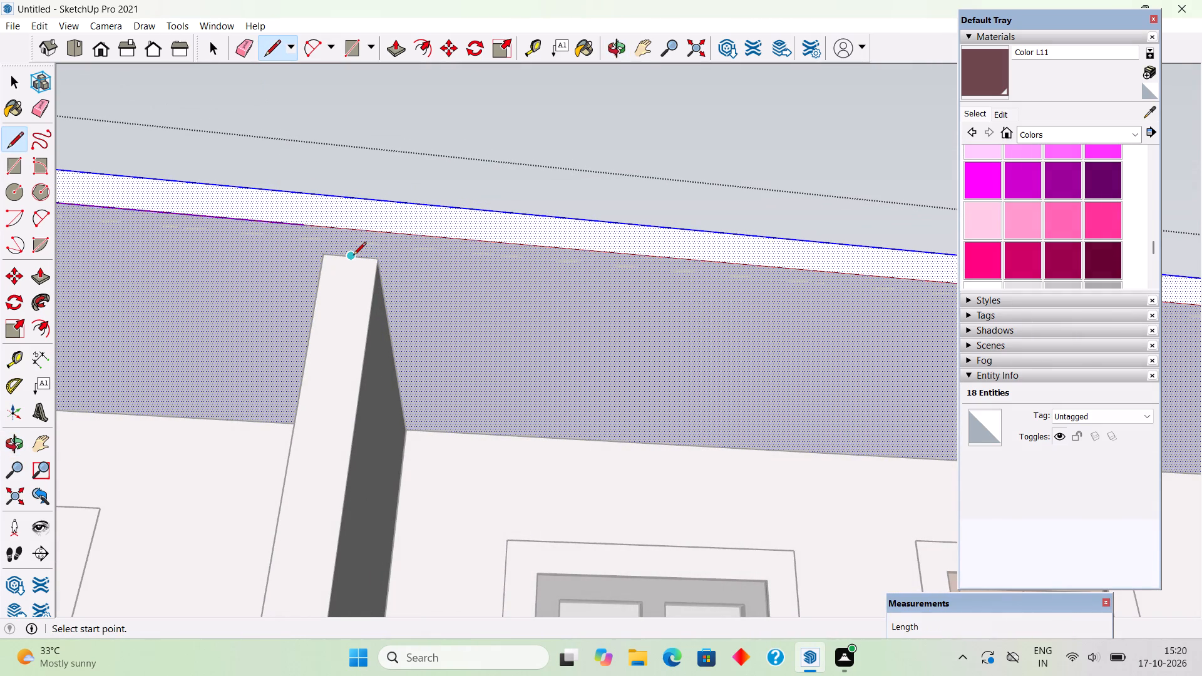
left_click(353, 256)
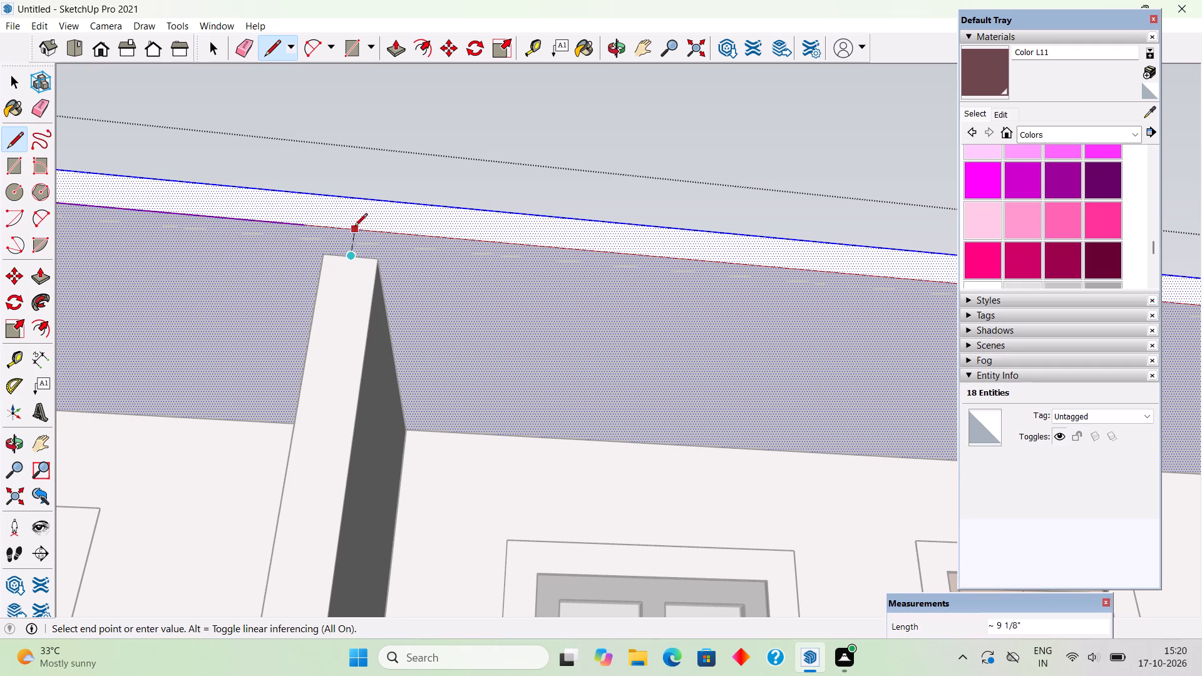
left_click(351, 227)
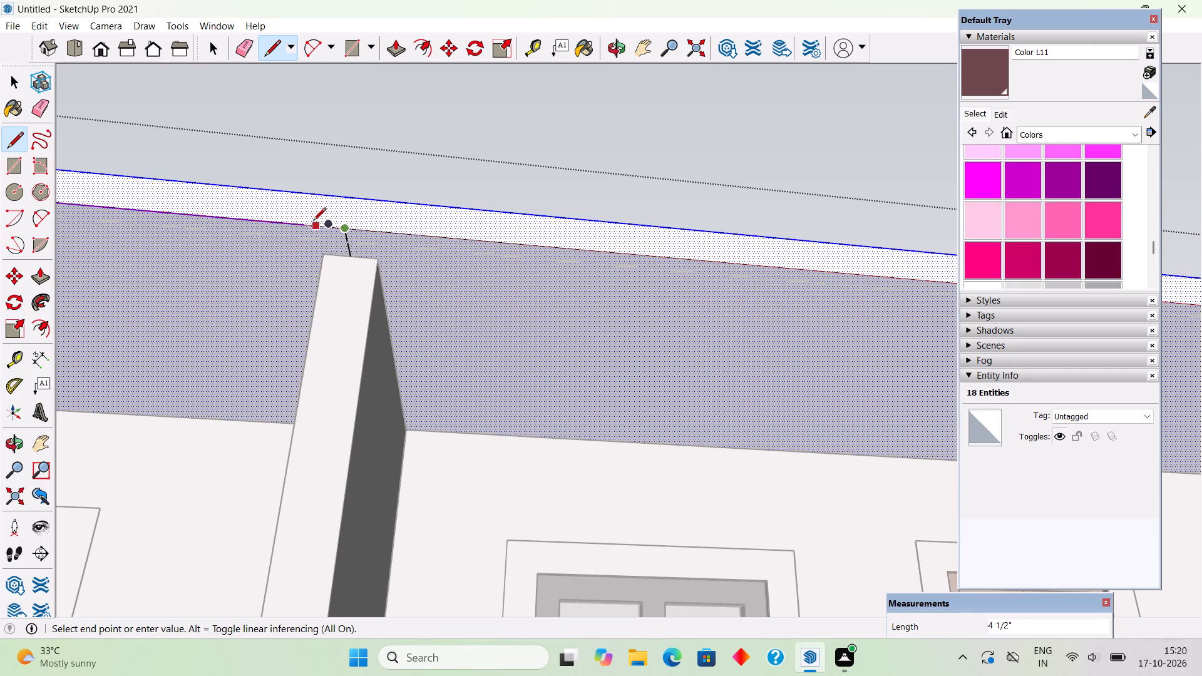
left_click(355, 203)
key("space")
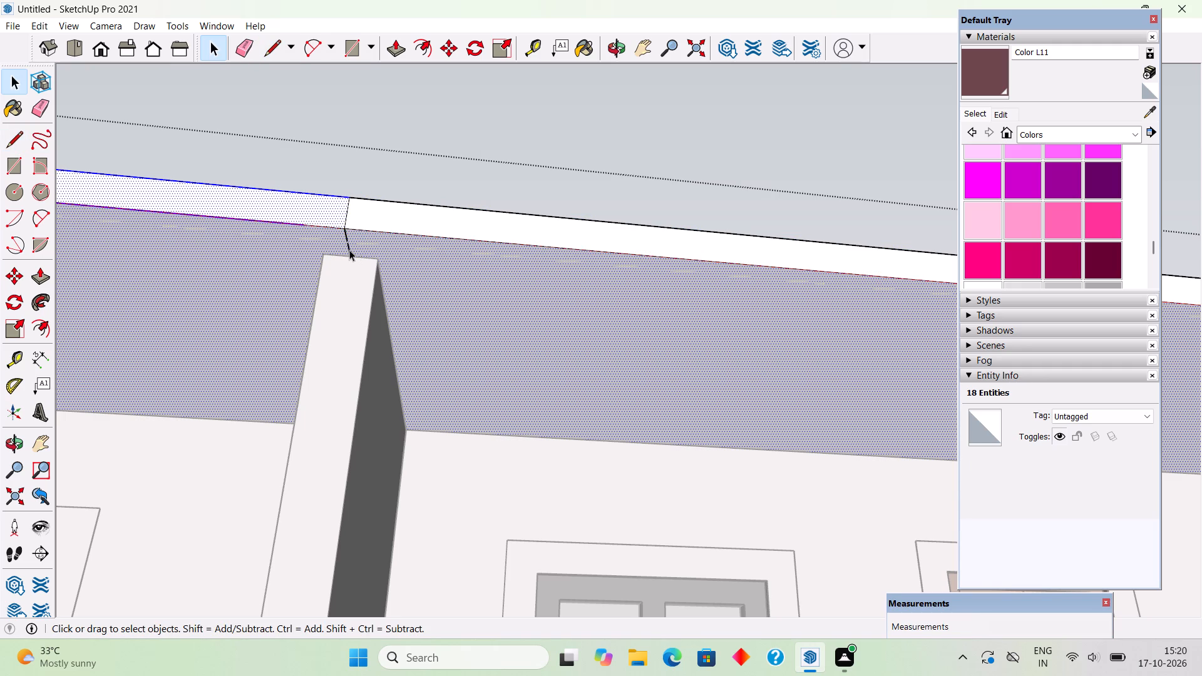
left_click(349, 250)
key("Delete")
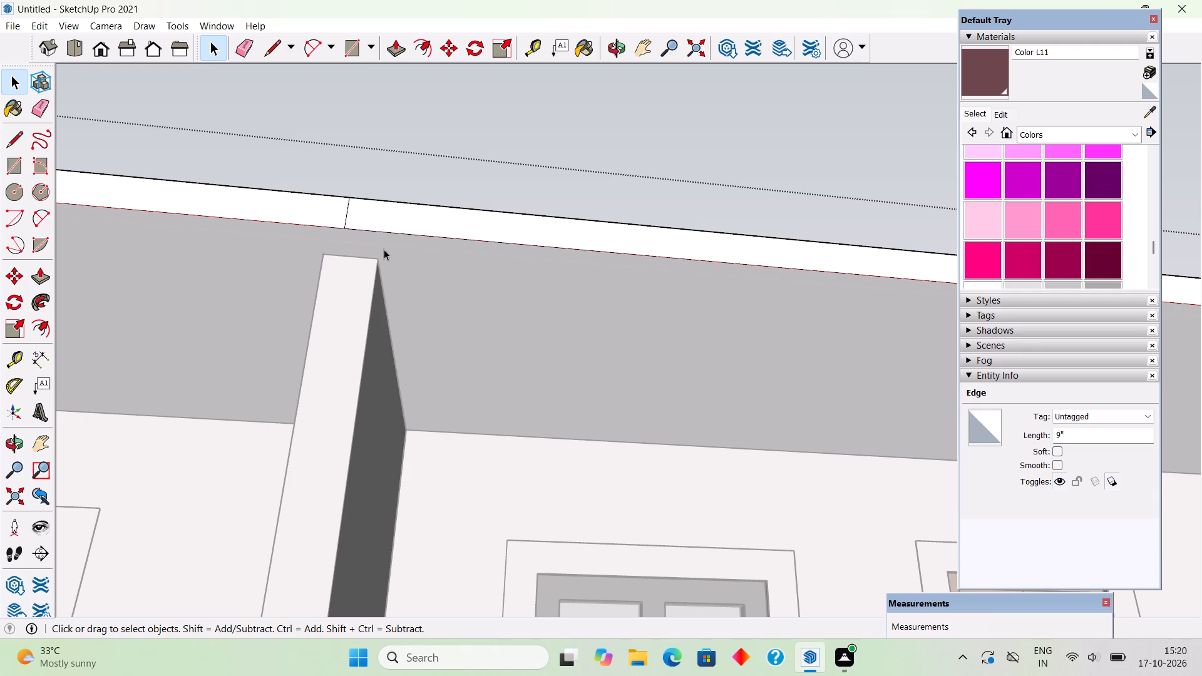
Push/Pull the slab's front face on the upper-storey wall's side of the split outward 2' and close the slab group.
left_click(368, 223)
middle_click_drag(384, 240, 385, 299)
scroll(385, 299, "down", 6)
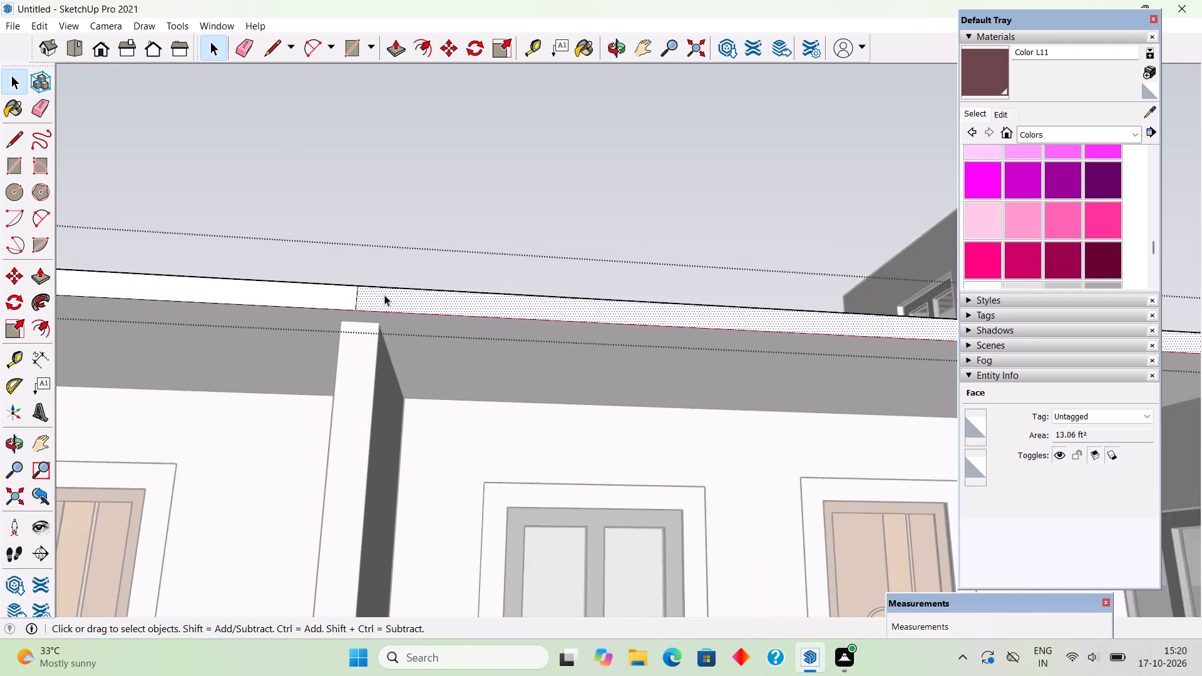
scroll(384, 295, "down", 9)
middle_click_drag(425, 286, 502, 537)
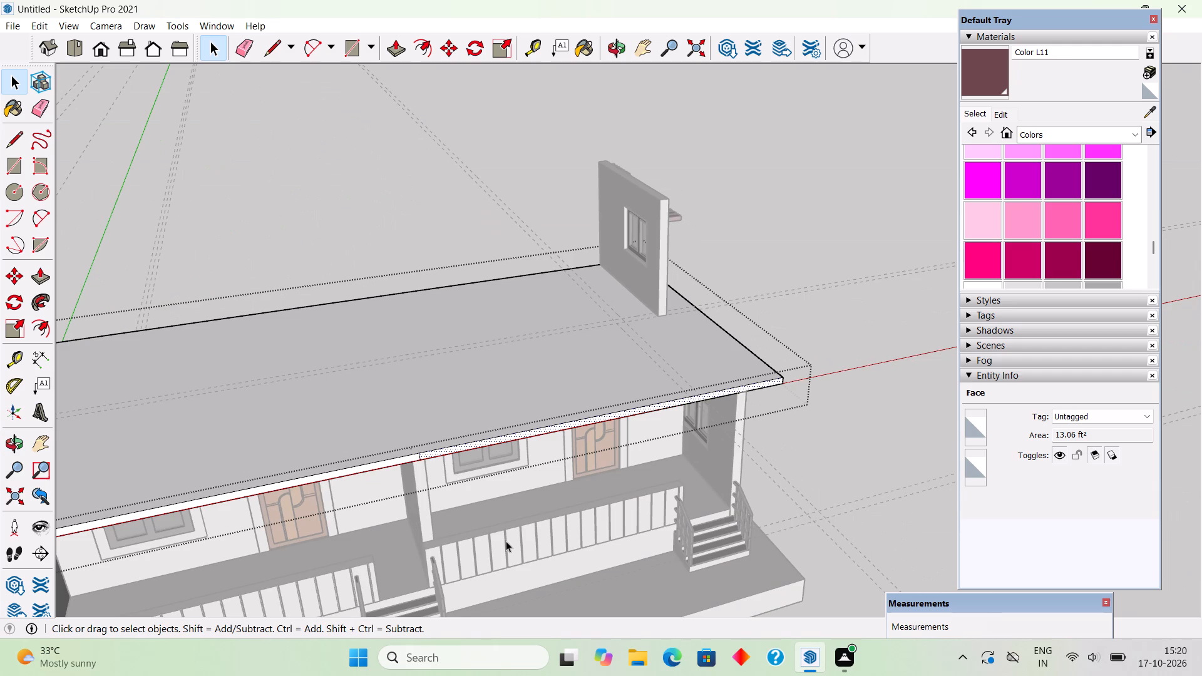
key("p")
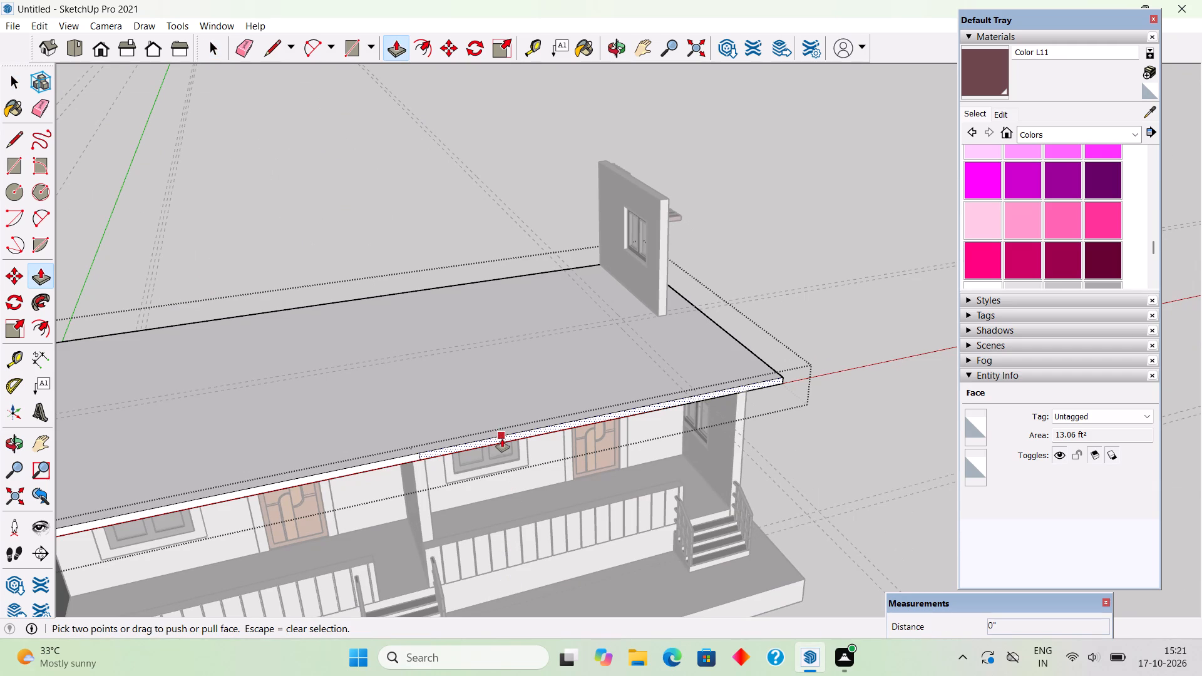
left_click(503, 439)
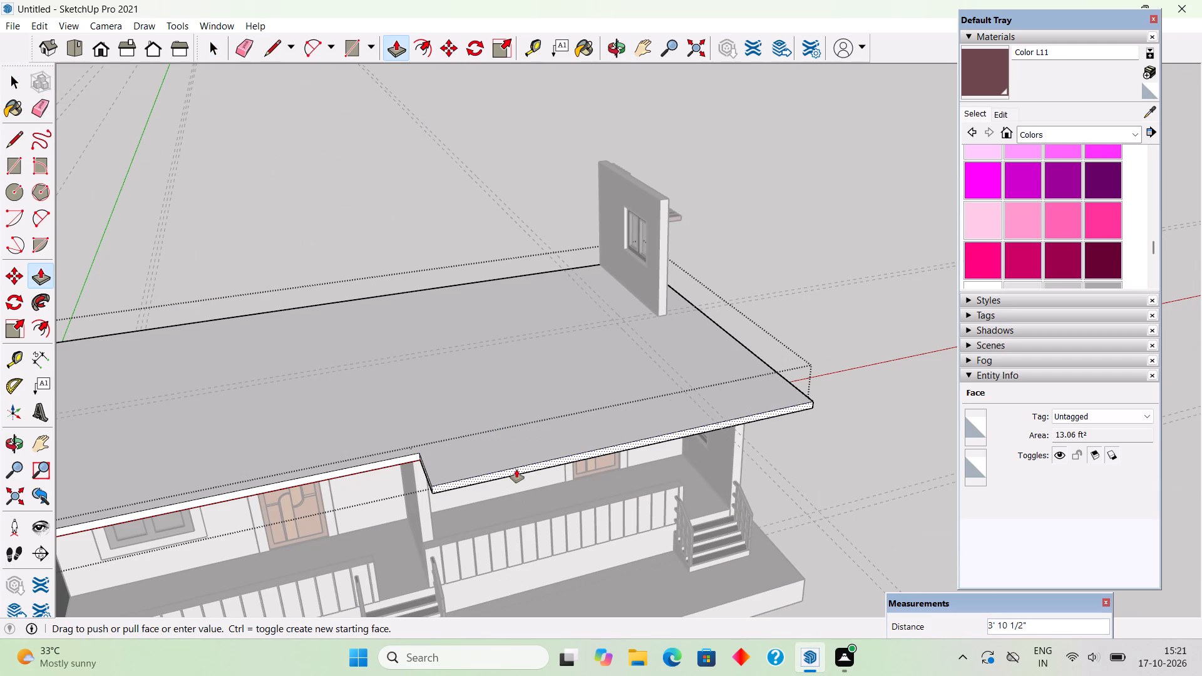
type("2'")
key("Return")
key("space")
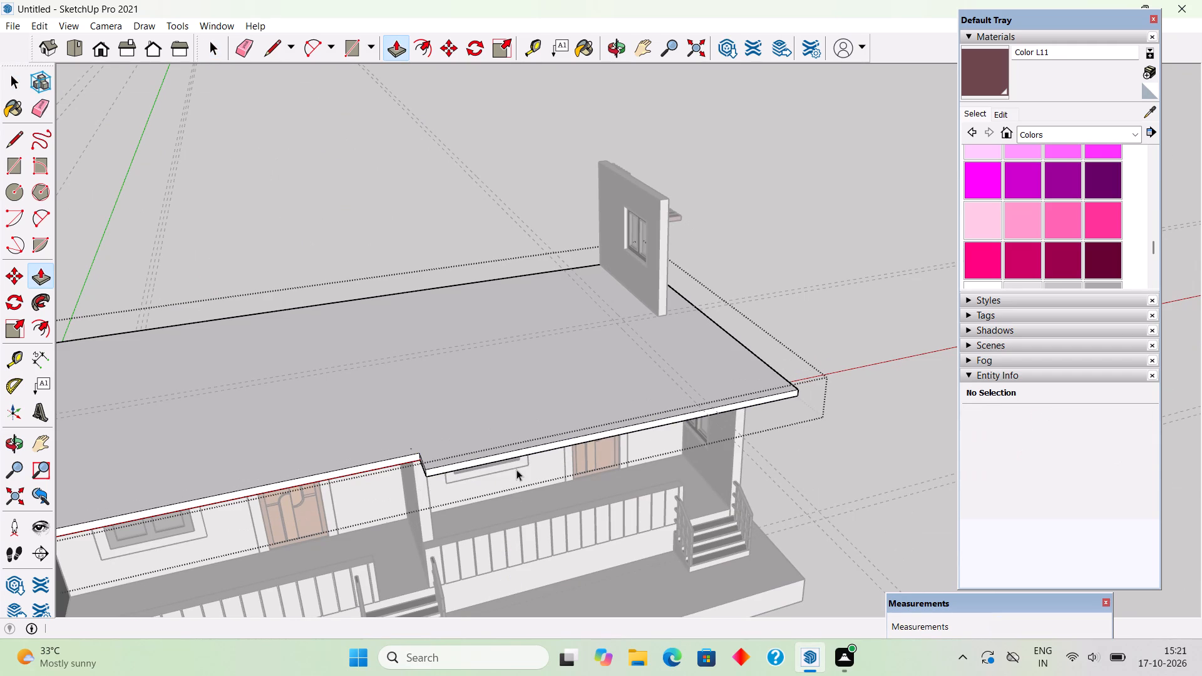
scroll(518, 471, "down", 5)
left_click(702, 273)
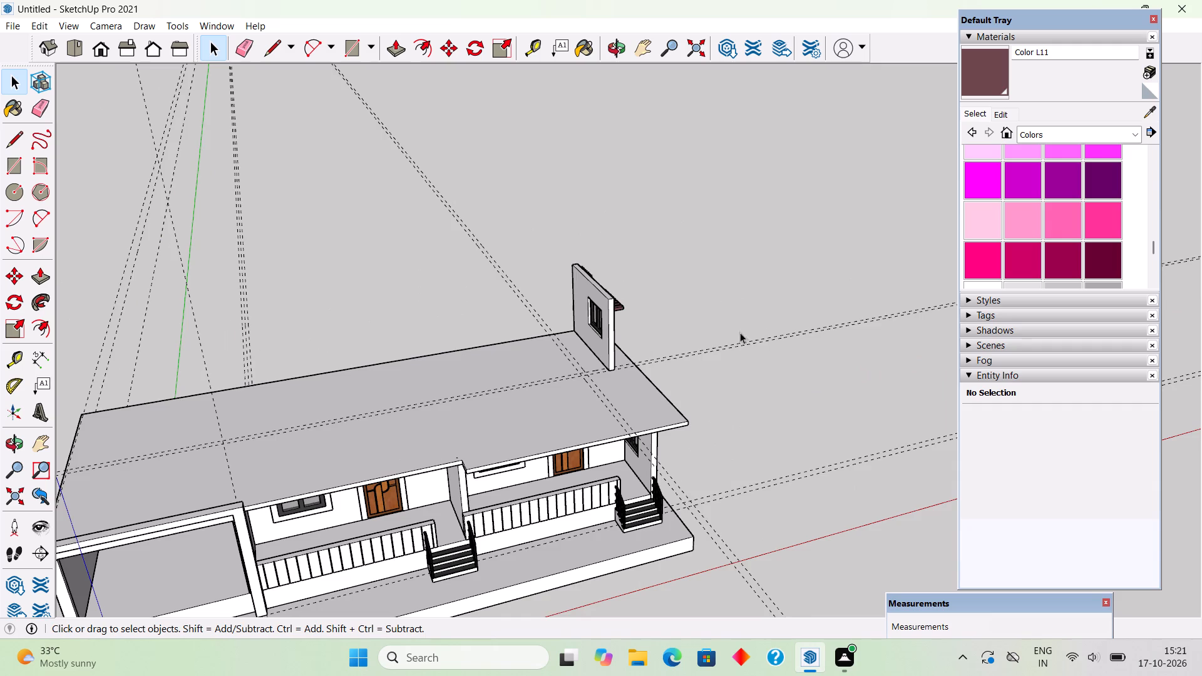
Draw a 3' 9" by 9" rectangle on the roof from the guide intersection to the upper-storey wall's end and raise it to that wall's top.
scroll(752, 372, "down", 2)
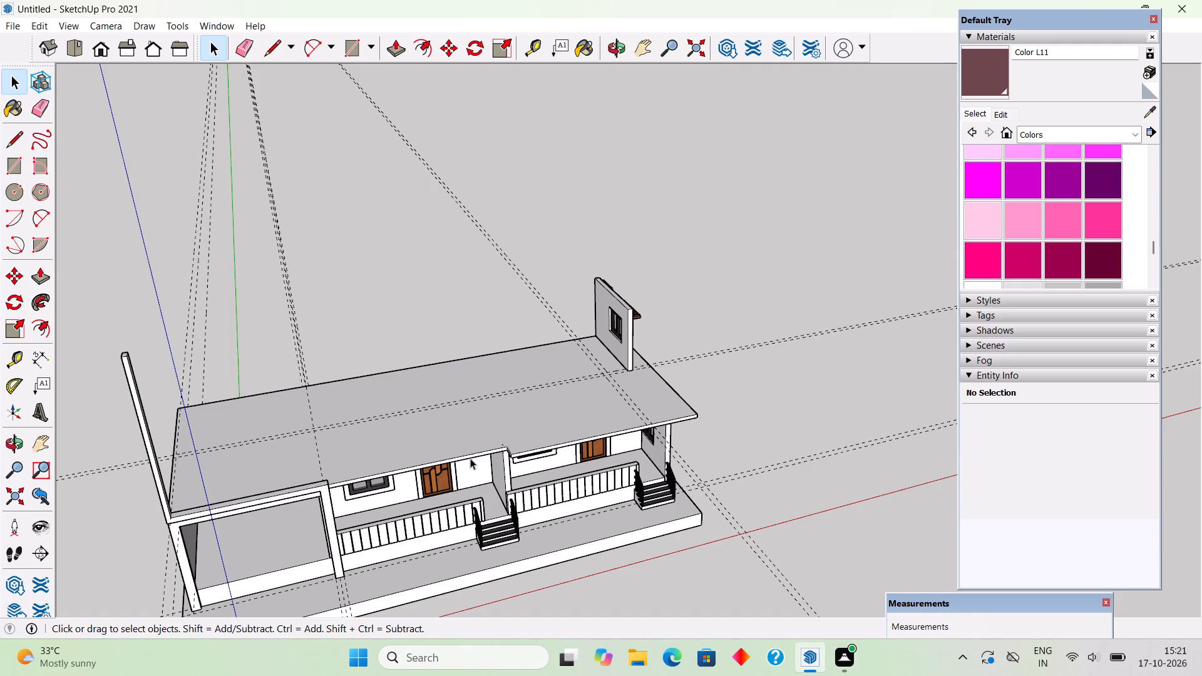
scroll(470, 458, "down", 2)
middle_click_drag(530, 461, 219, 386)
middle_click_drag(546, 431, 408, 426)
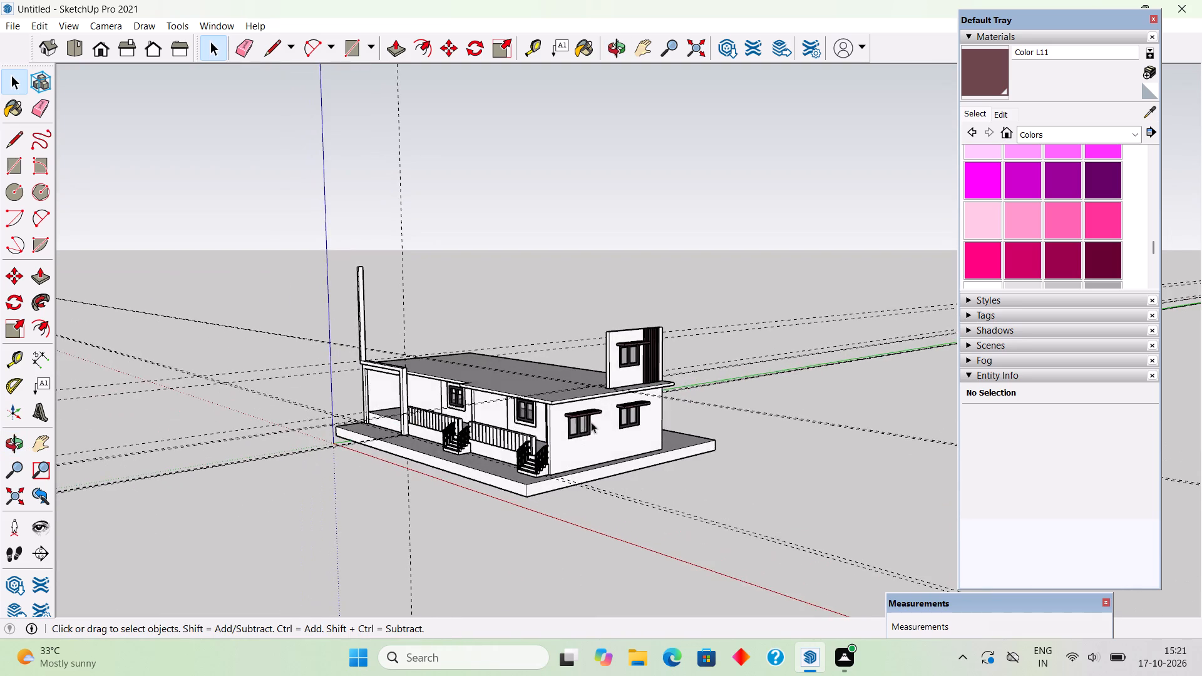
scroll(605, 393, "up", 10)
middle_click_drag(583, 445, 669, 551)
scroll(670, 551, "up", 1)
scroll(592, 381, "up", 4)
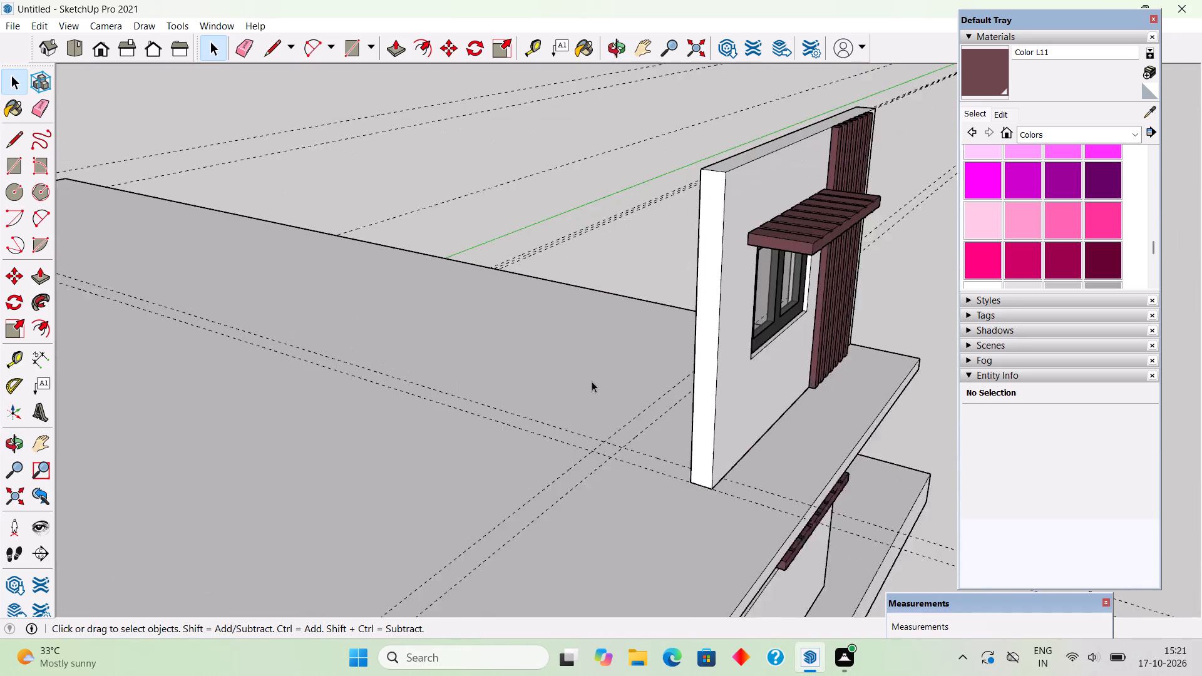
scroll(592, 381, "up", 1)
middle_click_drag(686, 518, 740, 533)
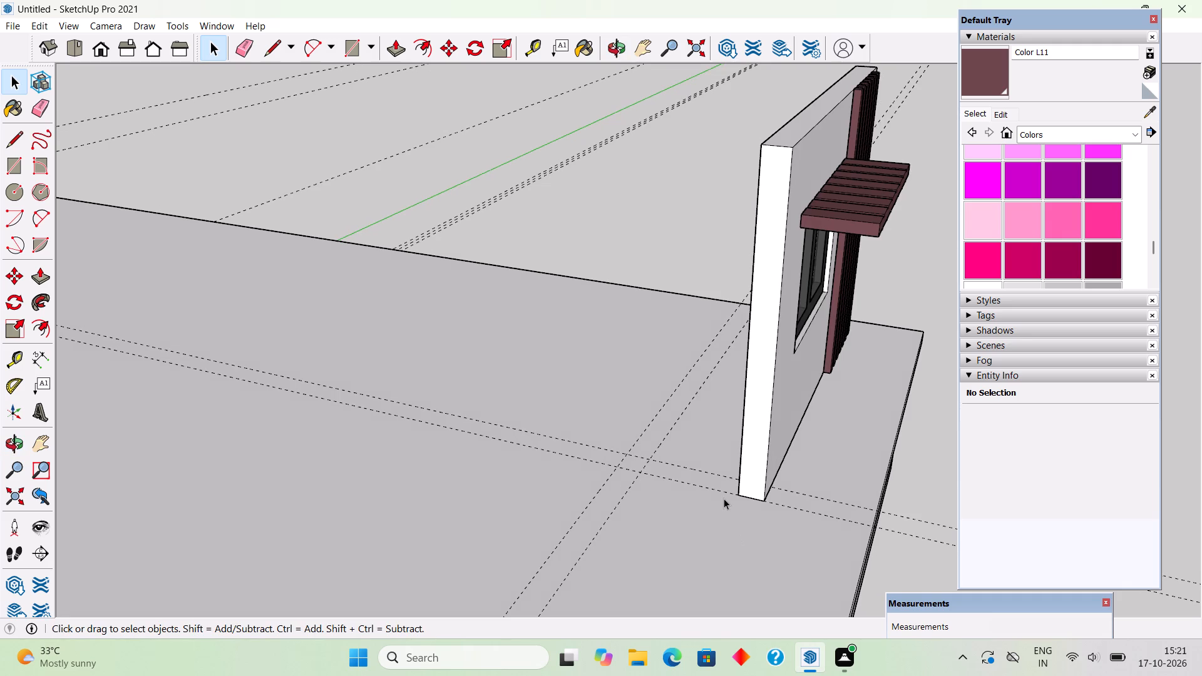
key("r")
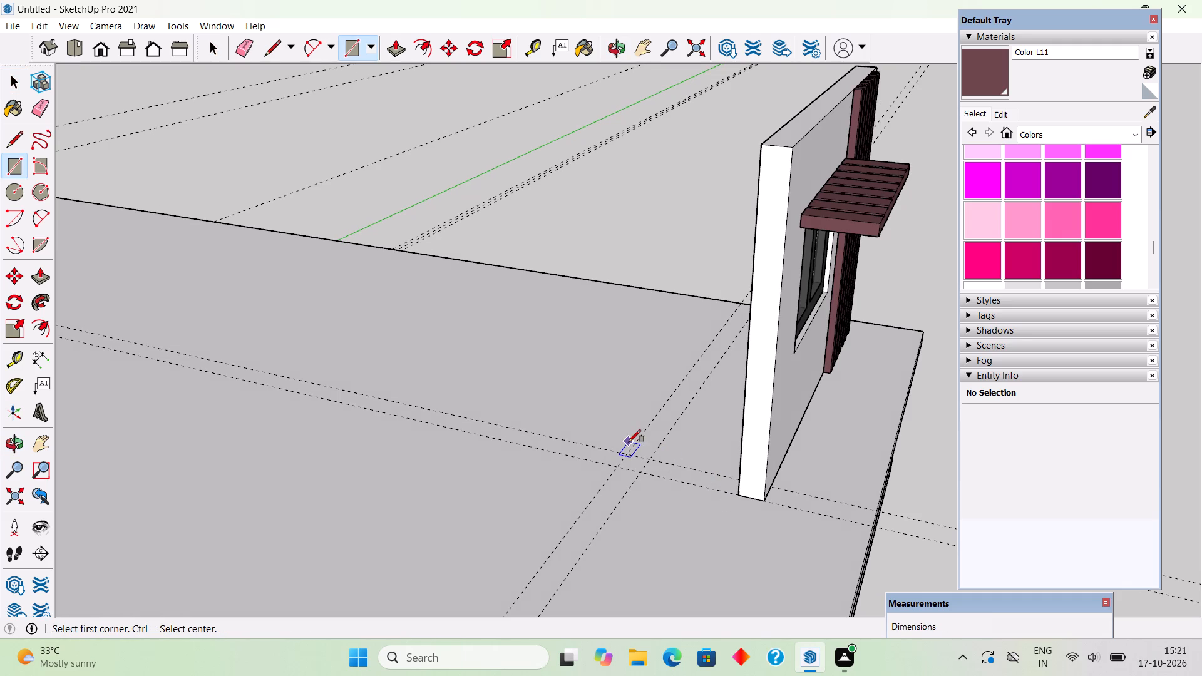
left_click(628, 456)
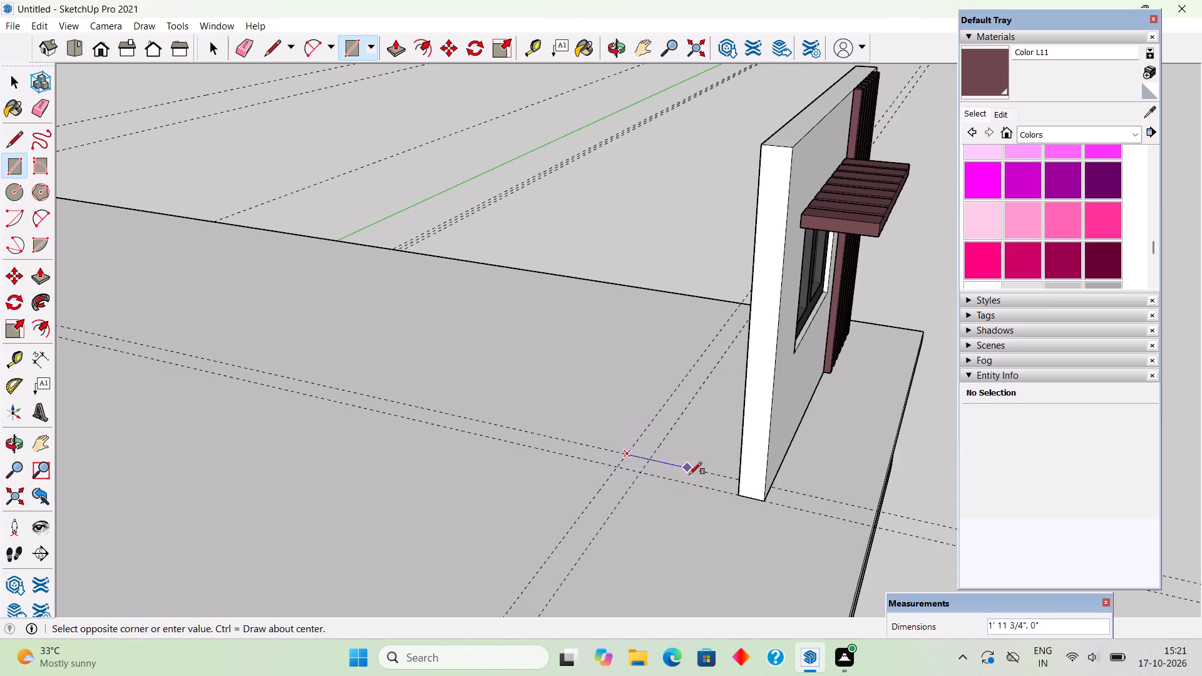
left_click(742, 494)
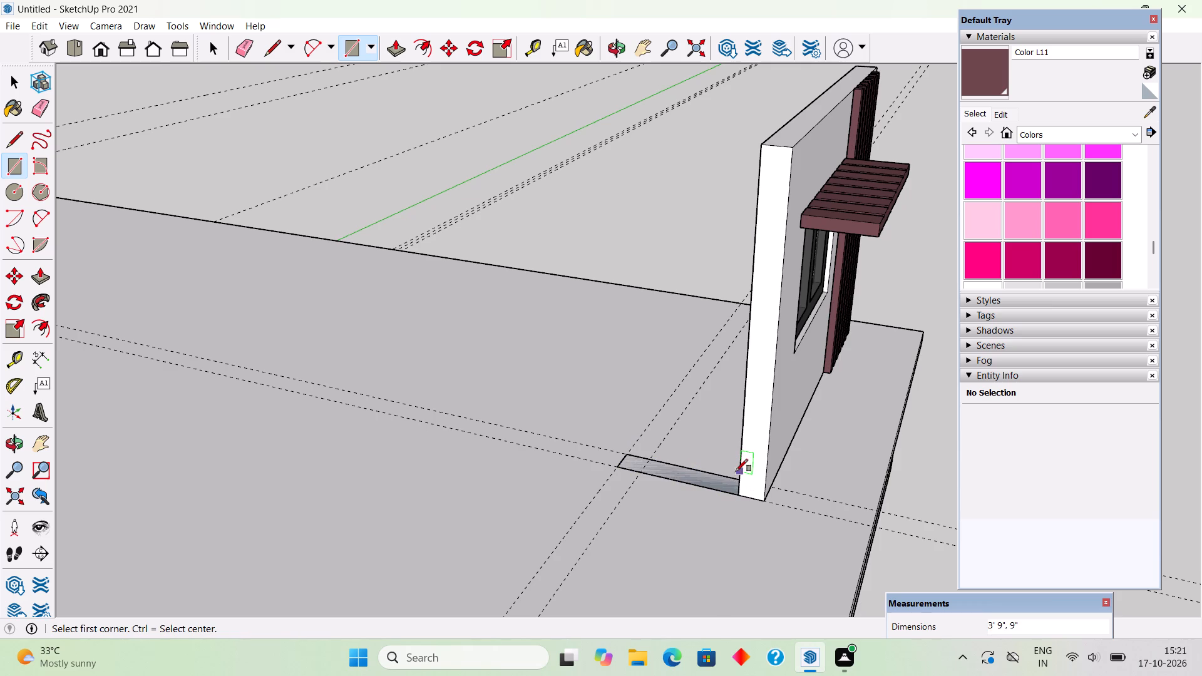
key("p")
left_click(724, 476)
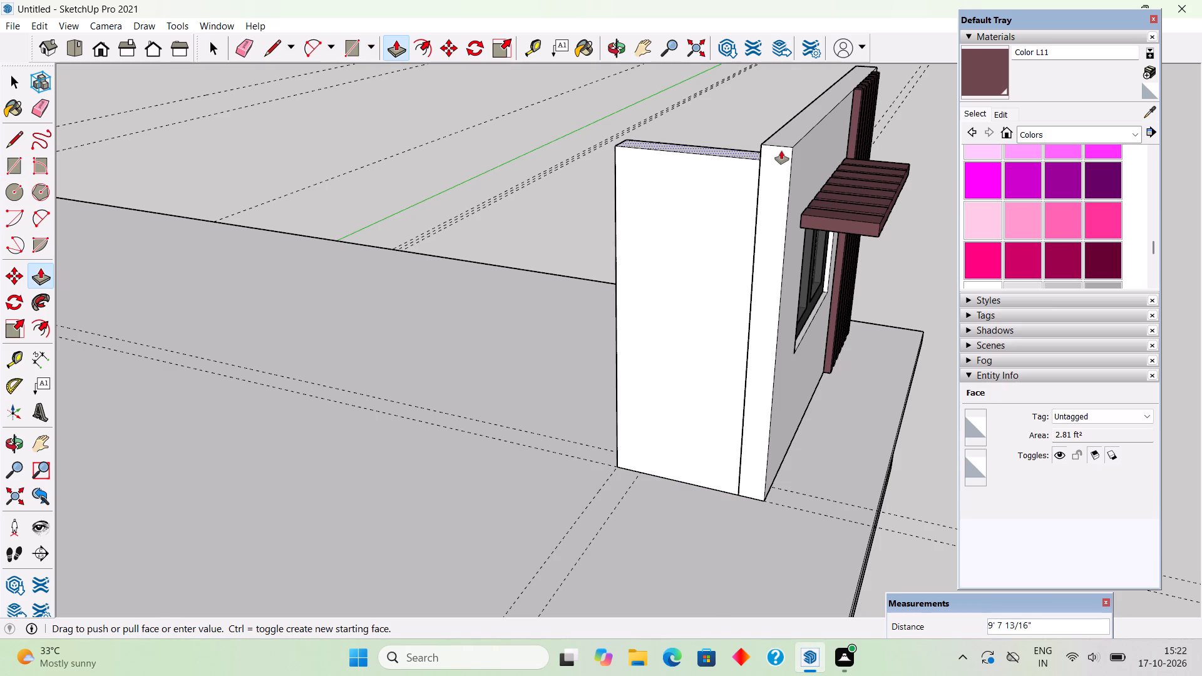
left_click(781, 151)
Select all of the short return wall's geometry and make it a group.
key("space")
triple_click(691, 250)
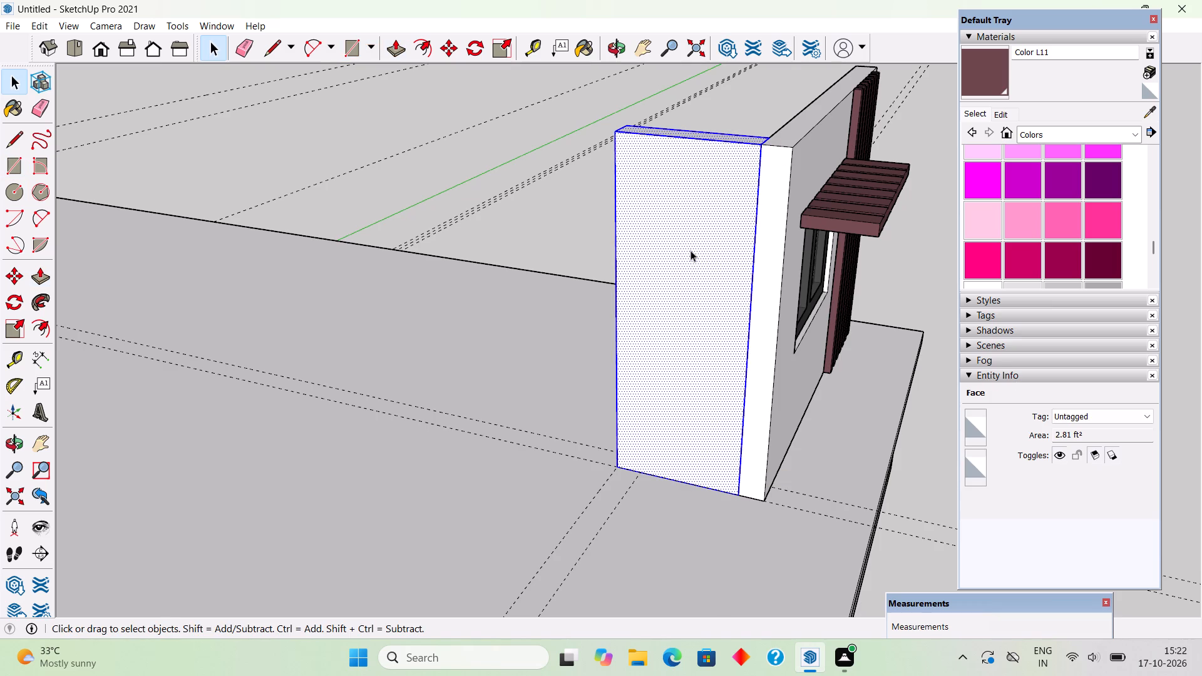
right_click(691, 250)
left_click(718, 374)
left_click(543, 197)
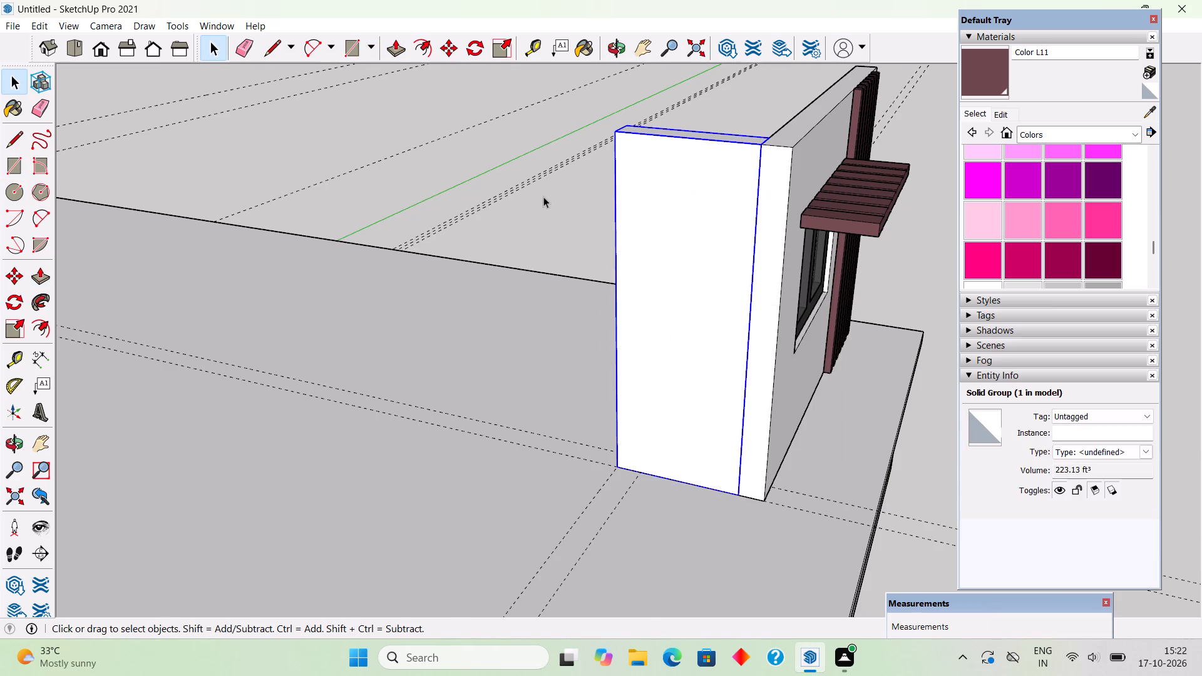
Place a roof guide 13' 6" from the guide along the return wall, in line with the slab's recessed front edge.
scroll(543, 197, "down", 5)
middle_click_drag(562, 390, 438, 478)
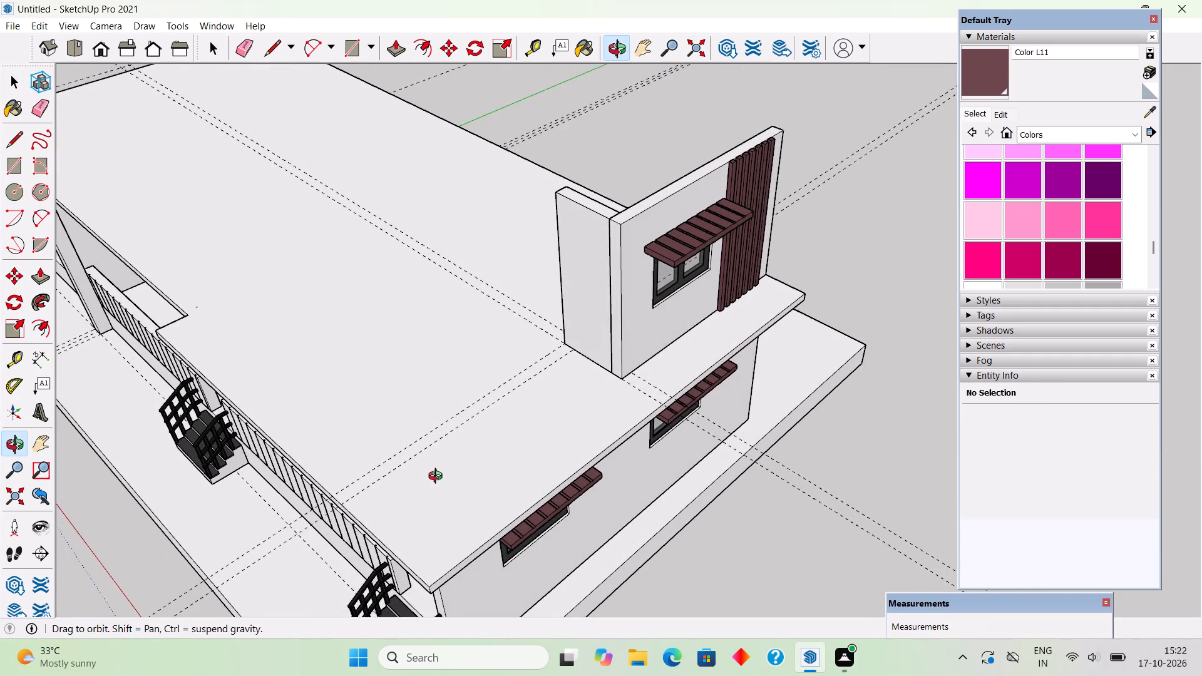
middle_click_drag(438, 478, 436, 476)
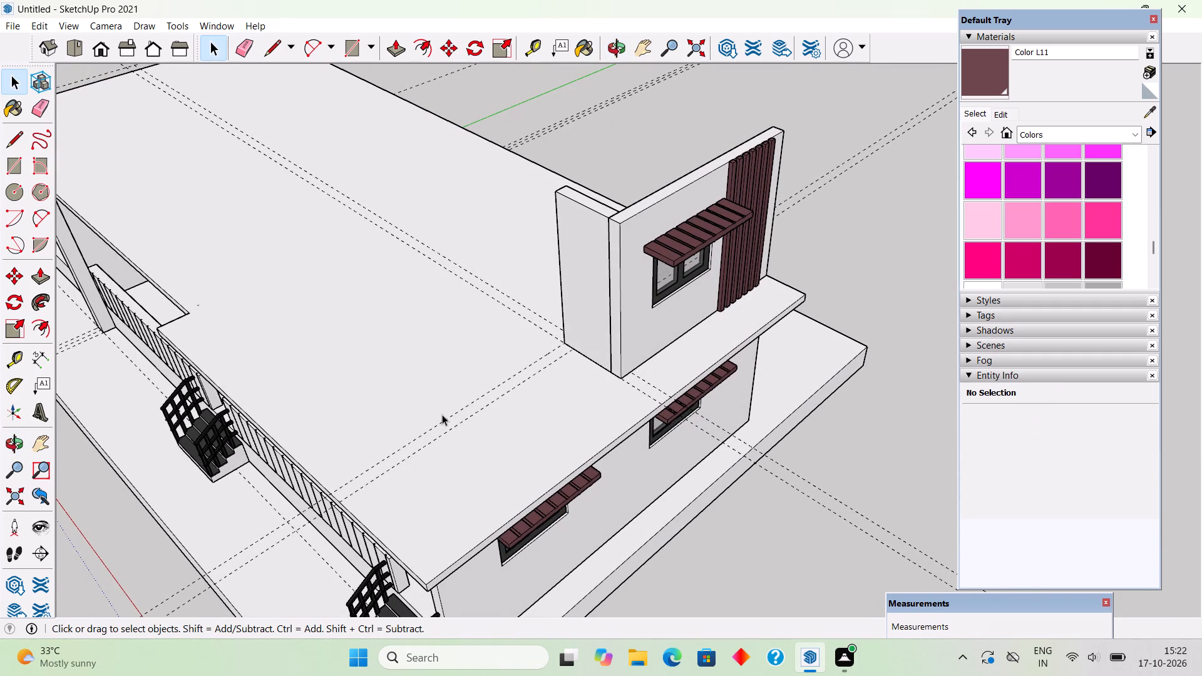
key("t")
left_click(502, 304)
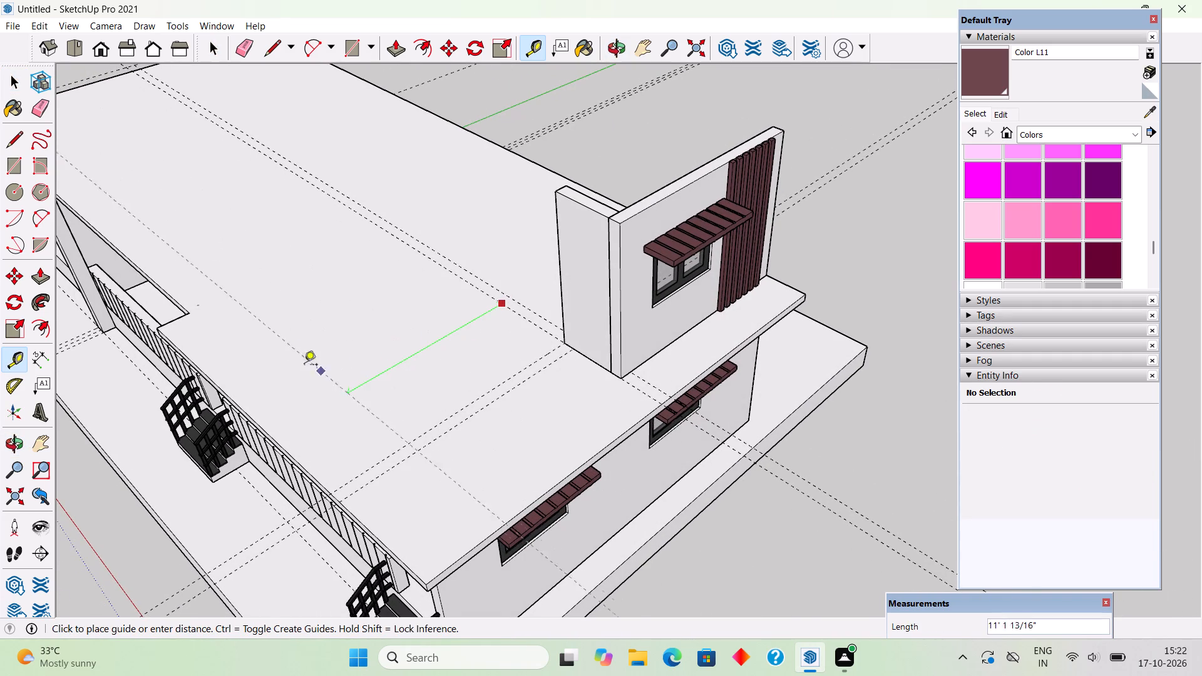
left_click(168, 289)
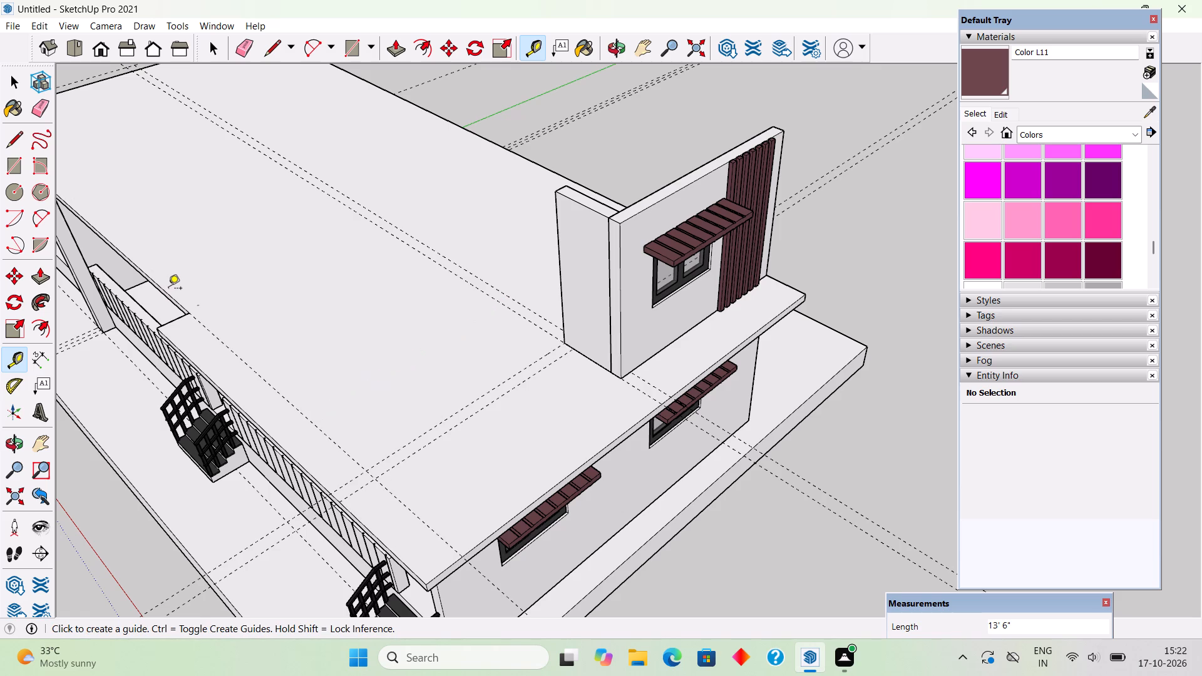
Place a parallel roof guide 9' toward the front from the guide along the return wall's outer face.
left_click(545, 335)
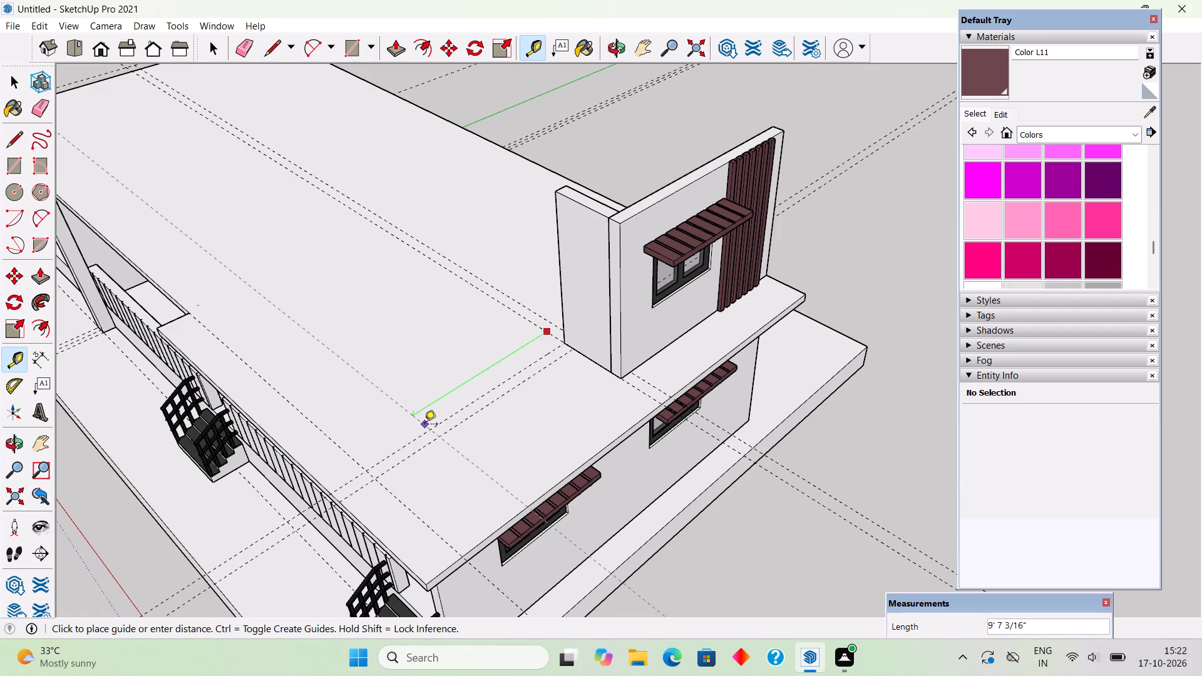
type("9'")
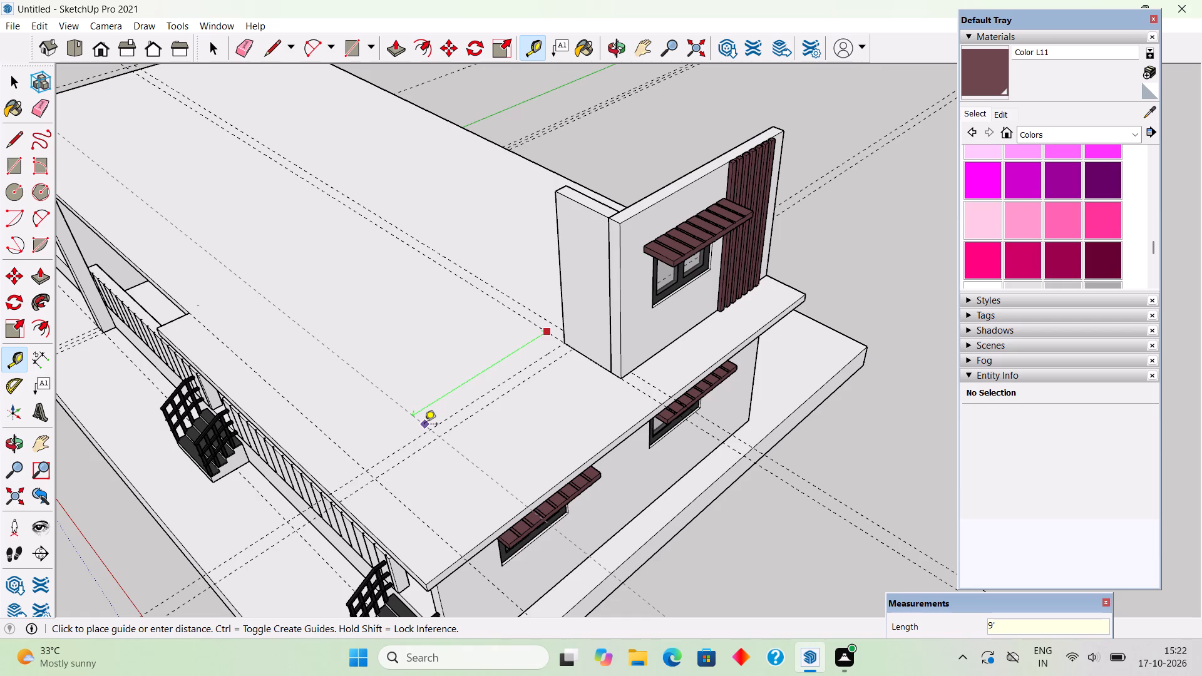
key("Return")
scroll(424, 425, "down", 1)
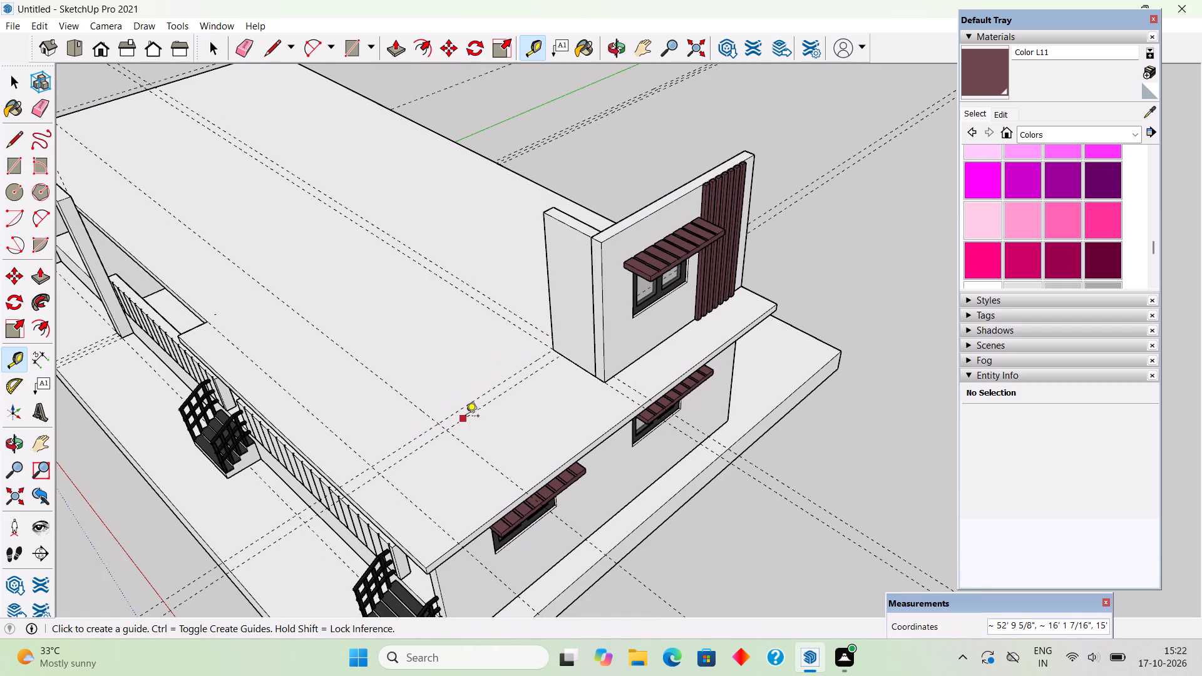
key("space")
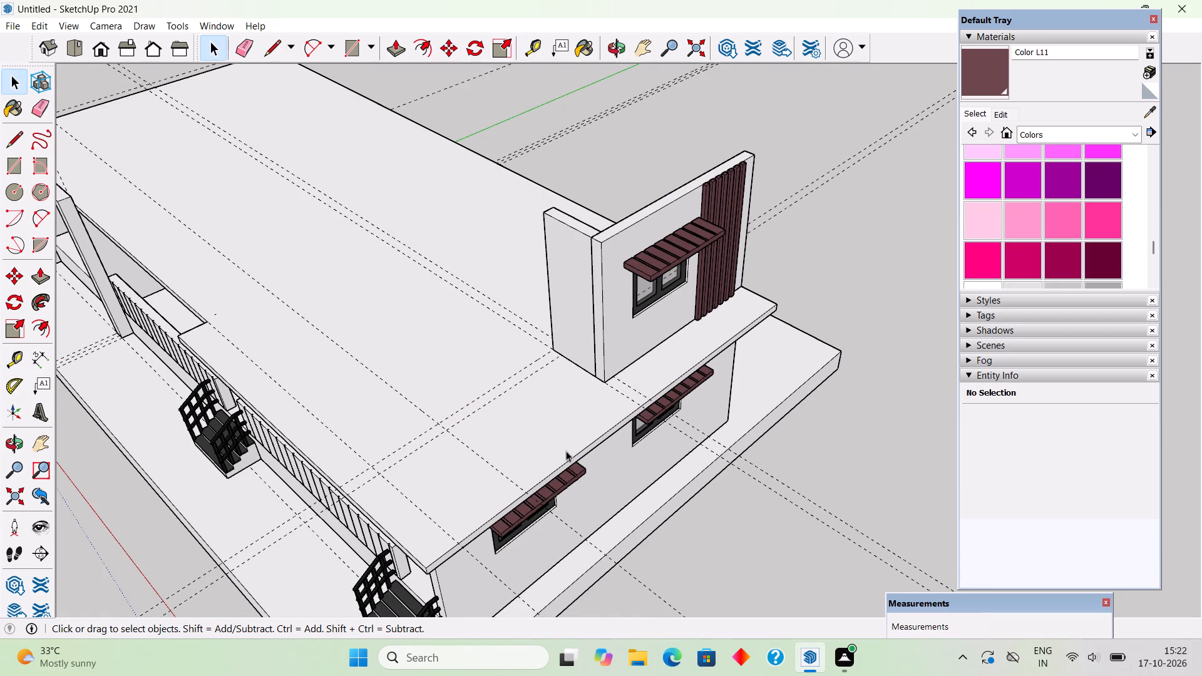
Draw a 9" by 9' rectangle from the return wall's outer corner to the 9' guide and raise it 10' as a wall.
scroll(564, 447, "up", 5)
middle_click_drag(527, 331, 583, 366)
key("r")
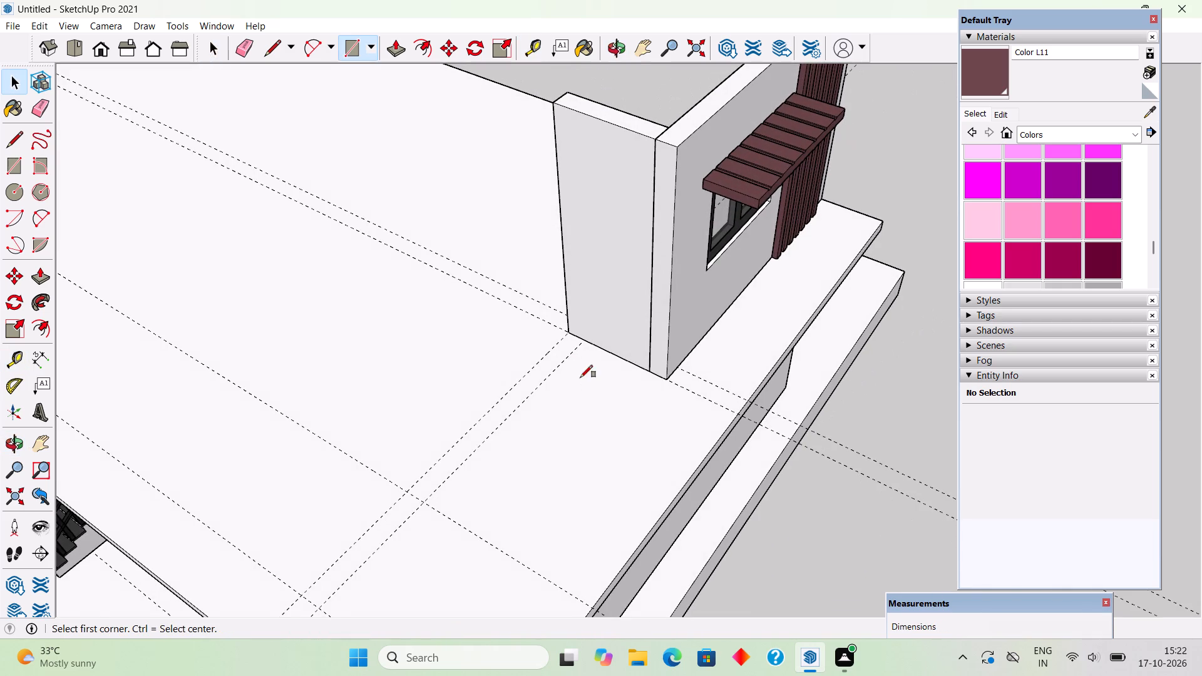
left_click(571, 329)
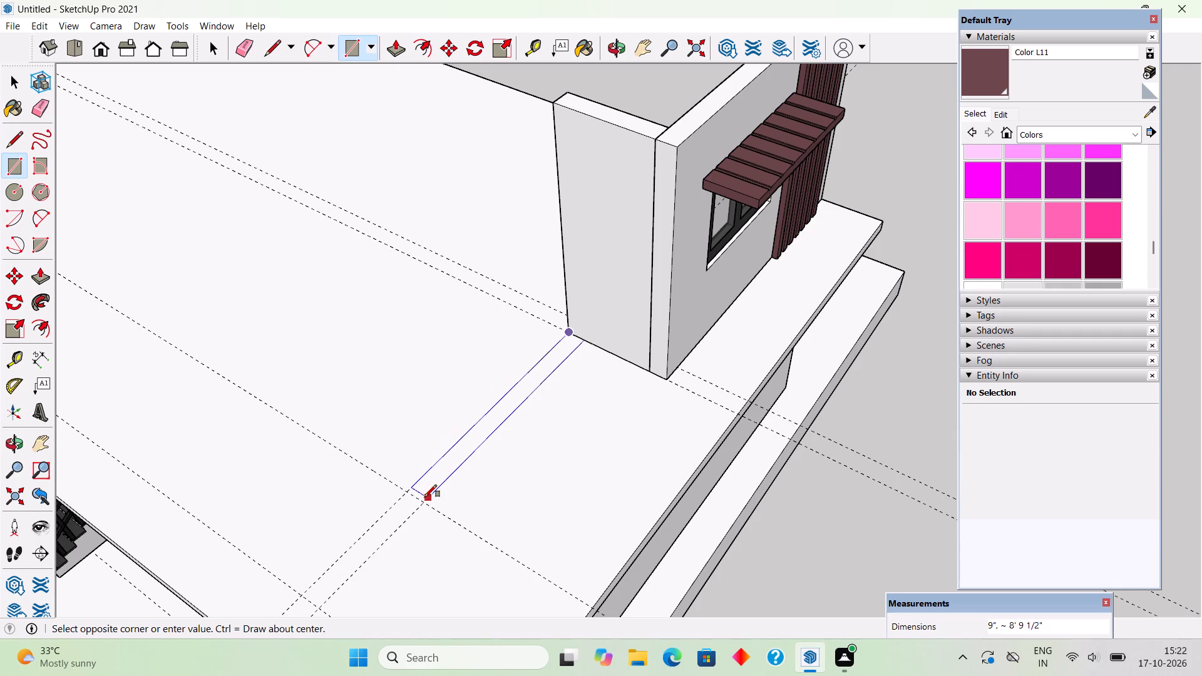
left_click(424, 500)
key("space")
key("space")
key("p")
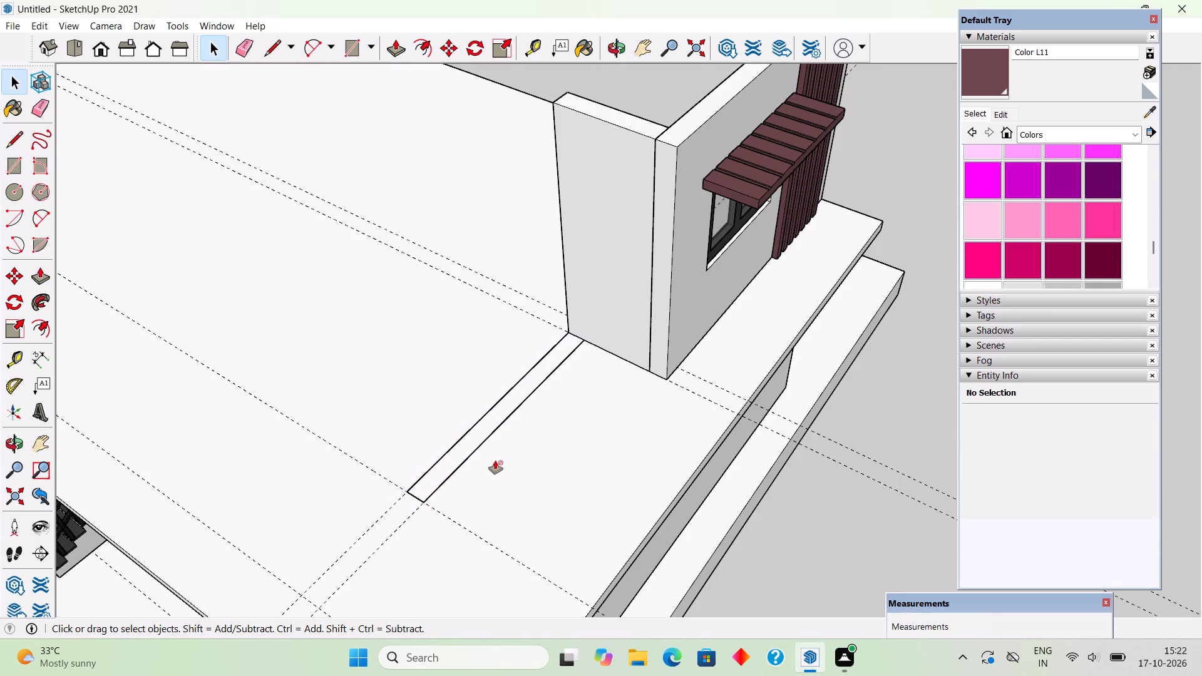
left_click(512, 397)
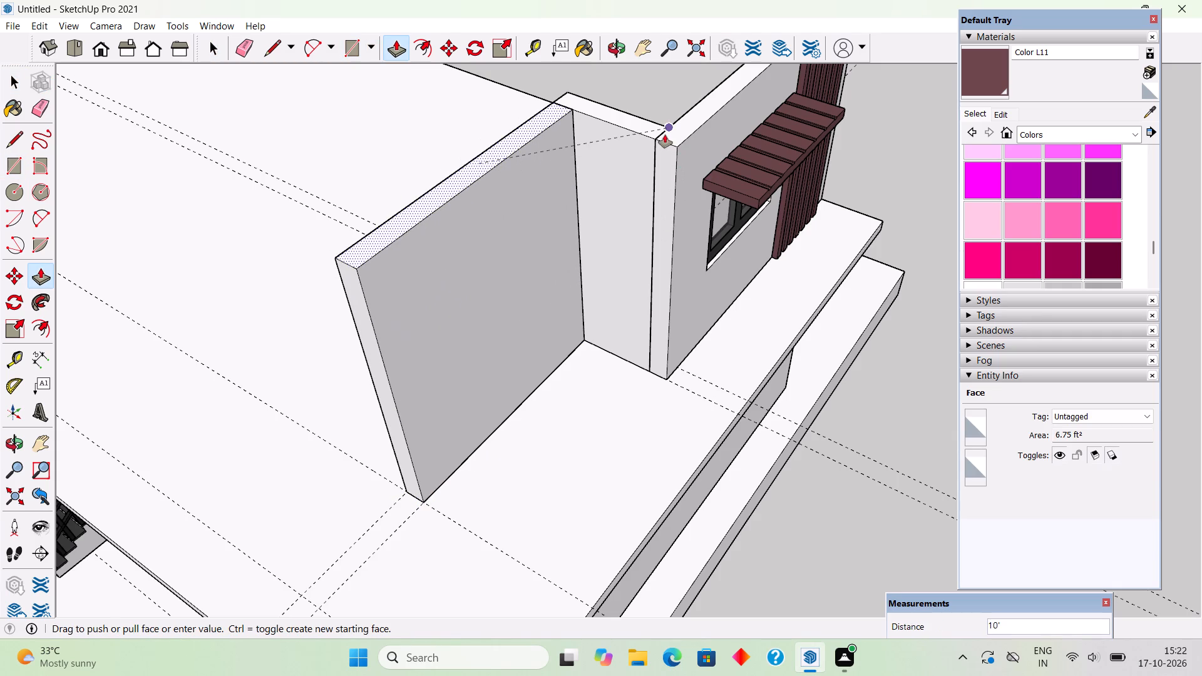
left_click(665, 135)
Select all of the new 9' wall's geometry and make it a group.
key("space")
triple_click(550, 223)
left_click(553, 220)
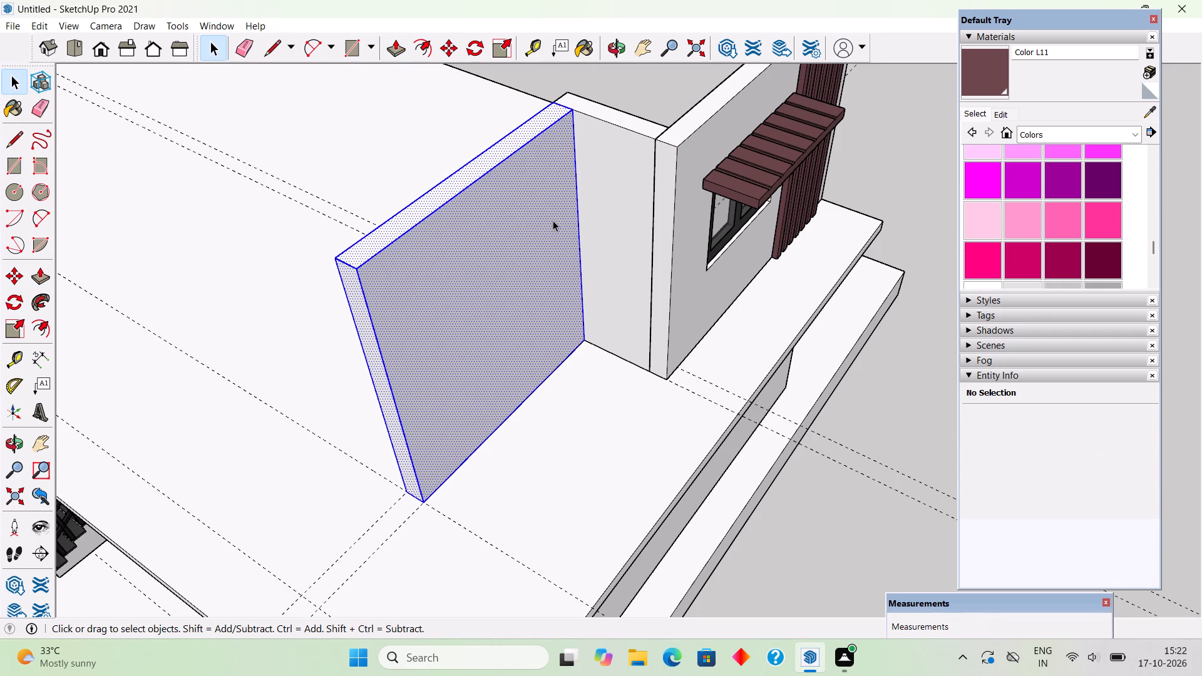
right_click(553, 220)
left_click(572, 364)
left_click(586, 350)
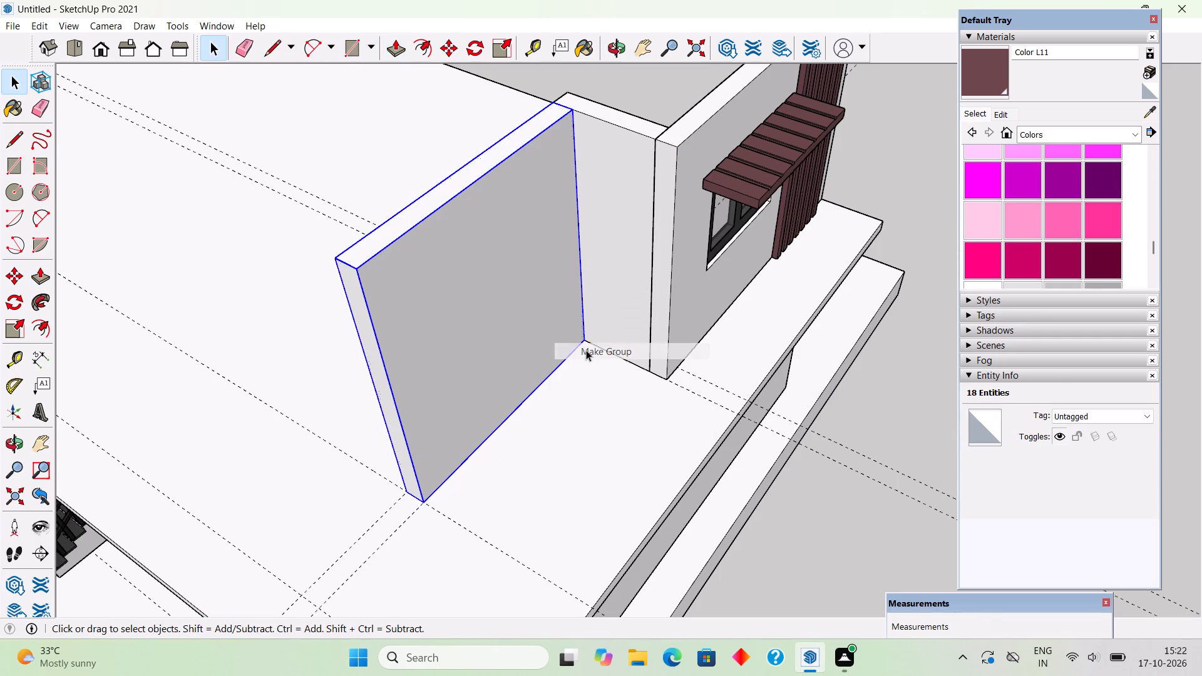
left_click(860, 417)
Examine the house's side elevation and the new upper-storey walls from several angles.
scroll(848, 399, "down", 3)
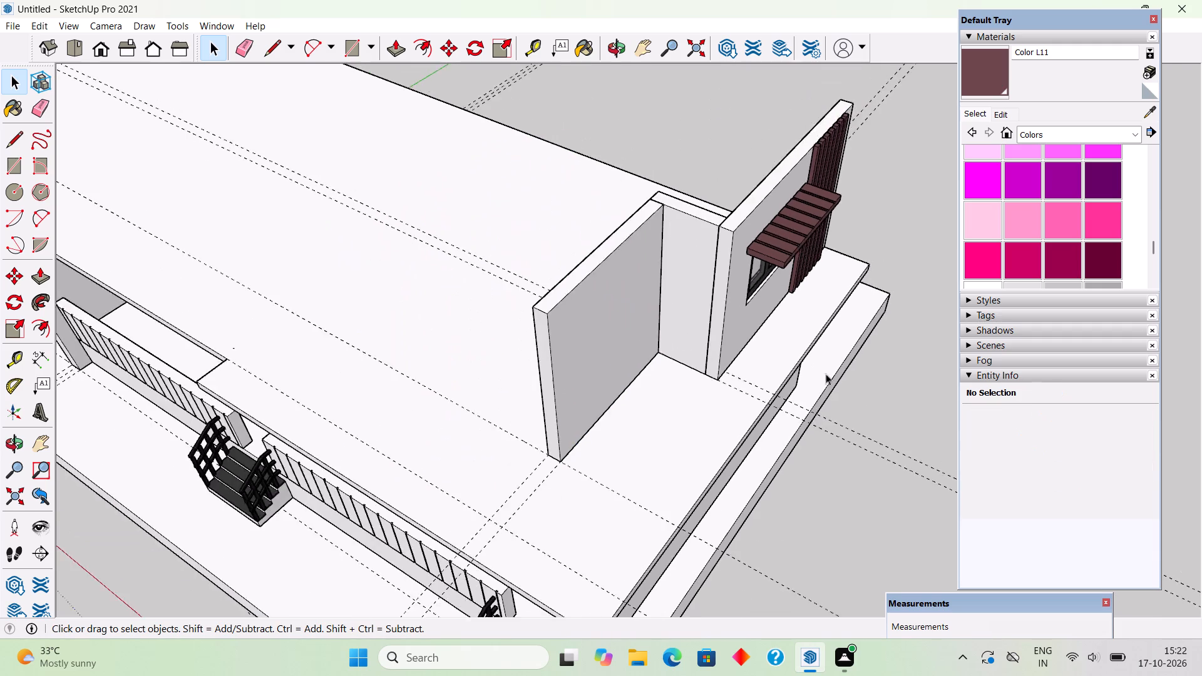
scroll(826, 374, "down", 1)
middle_click_drag(609, 356, 473, 153)
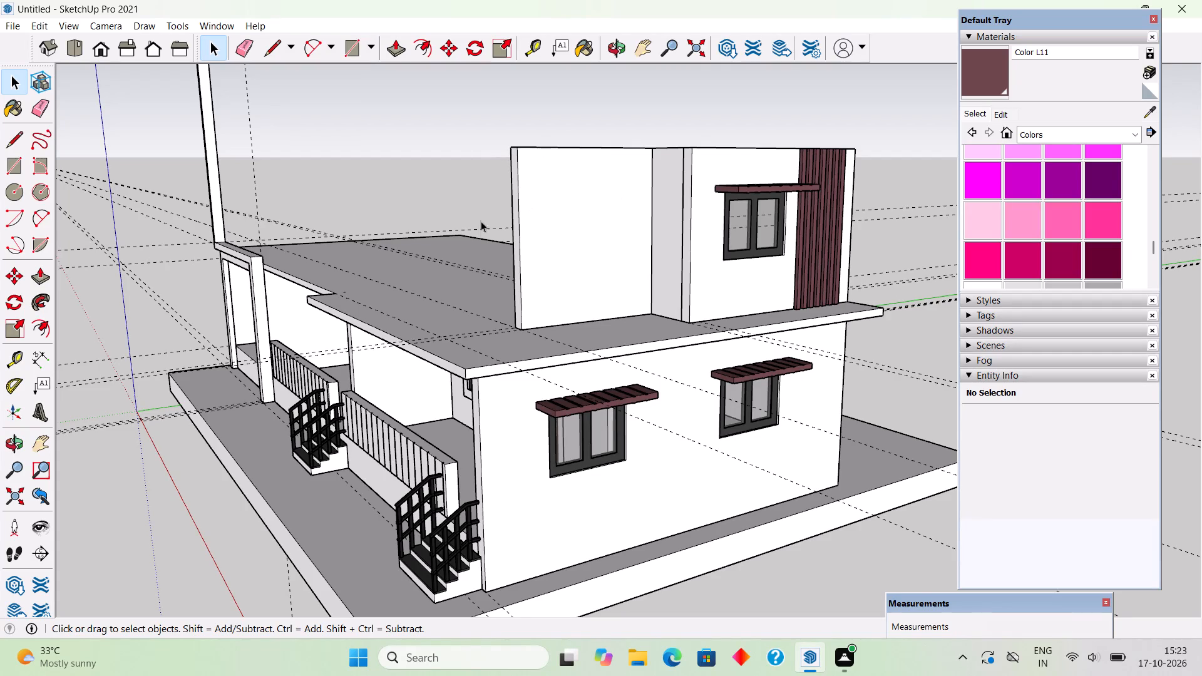
scroll(481, 230, "down", 2)
scroll(508, 284, "down", 1)
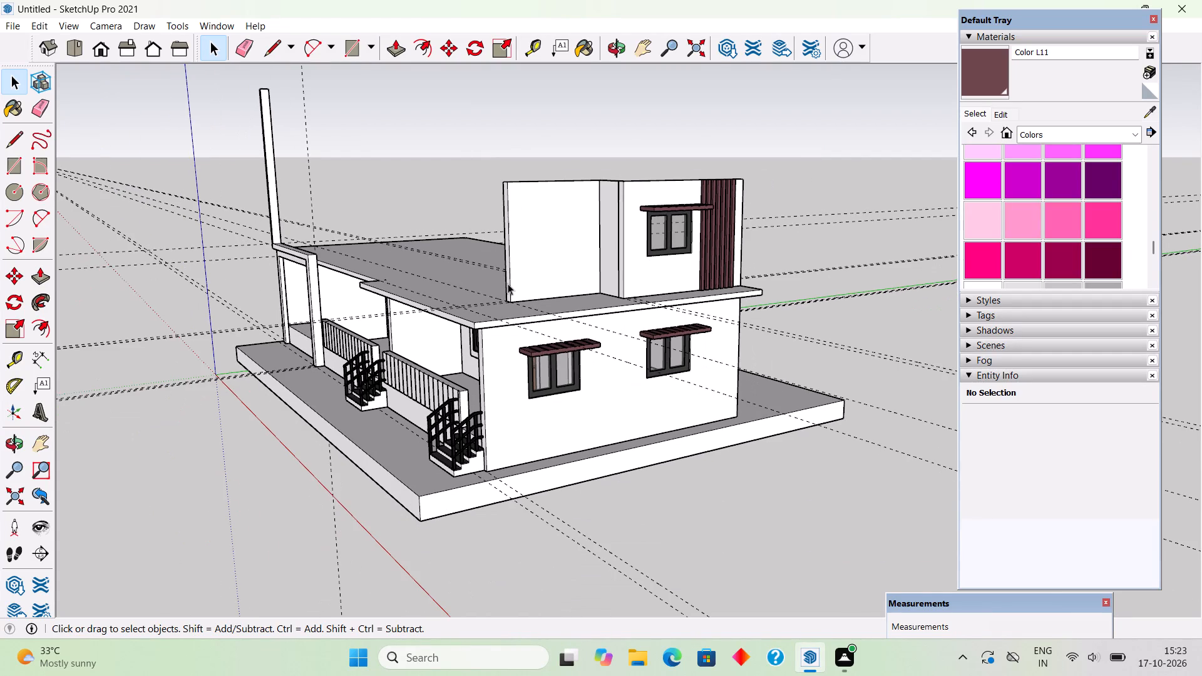
middle_click_drag(631, 263, 562, 243)
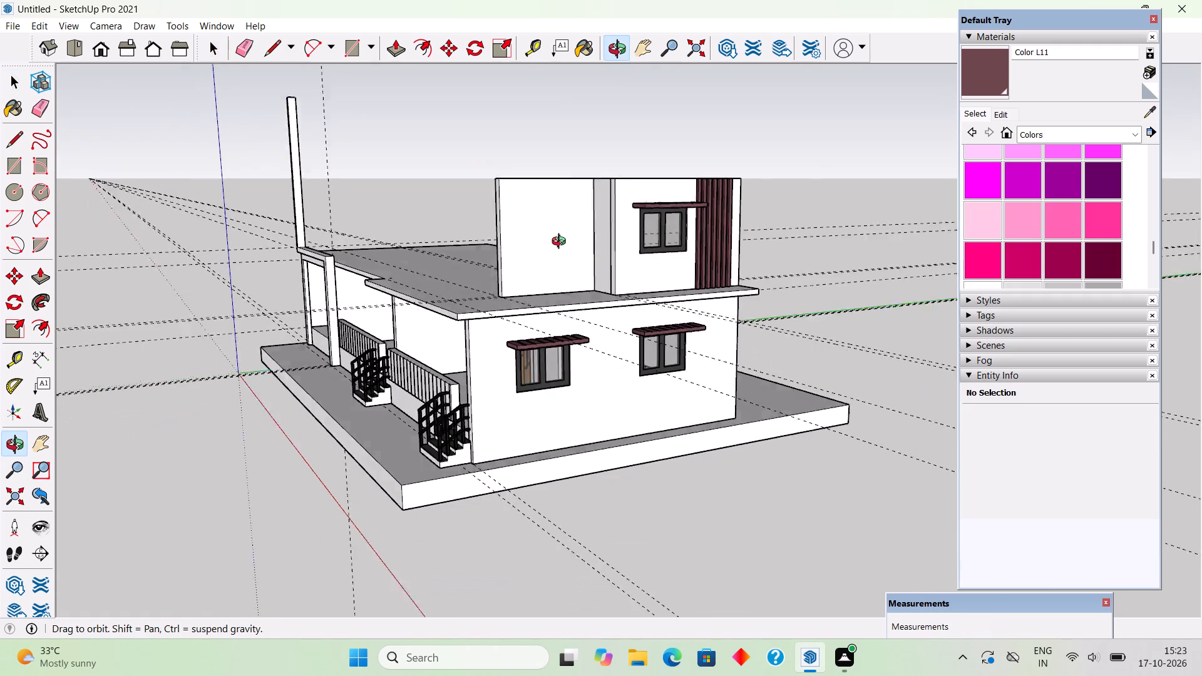
middle_click_drag(562, 243, 504, 268)
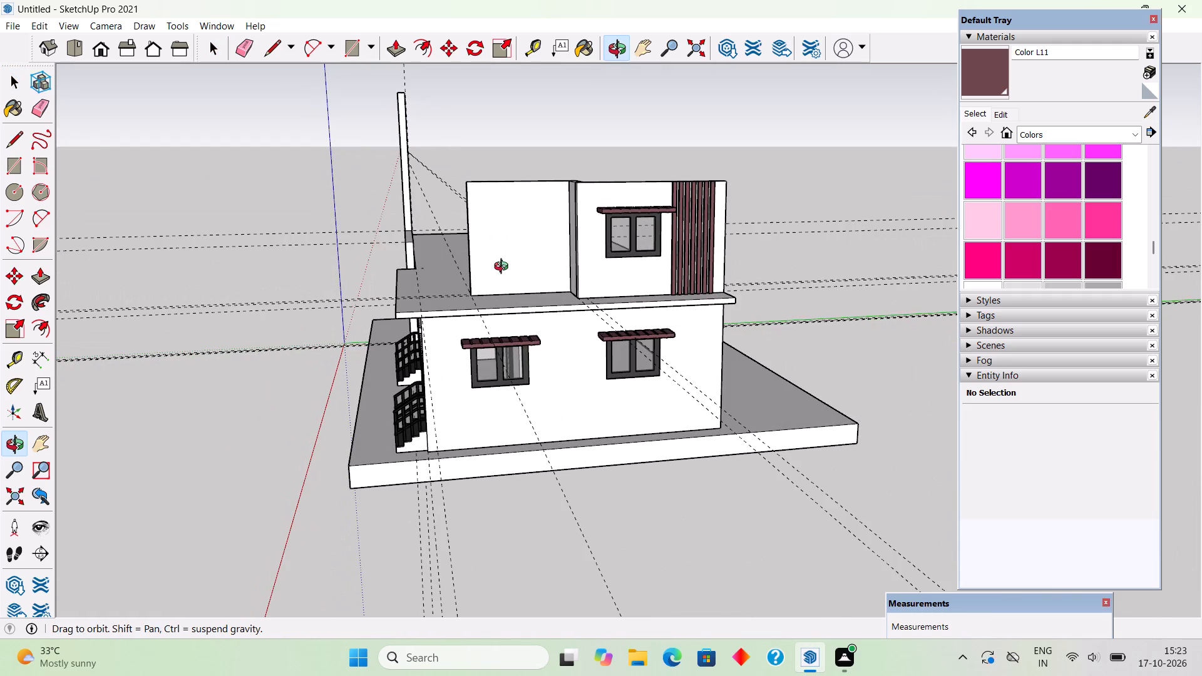
middle_click_drag(504, 268, 491, 276)
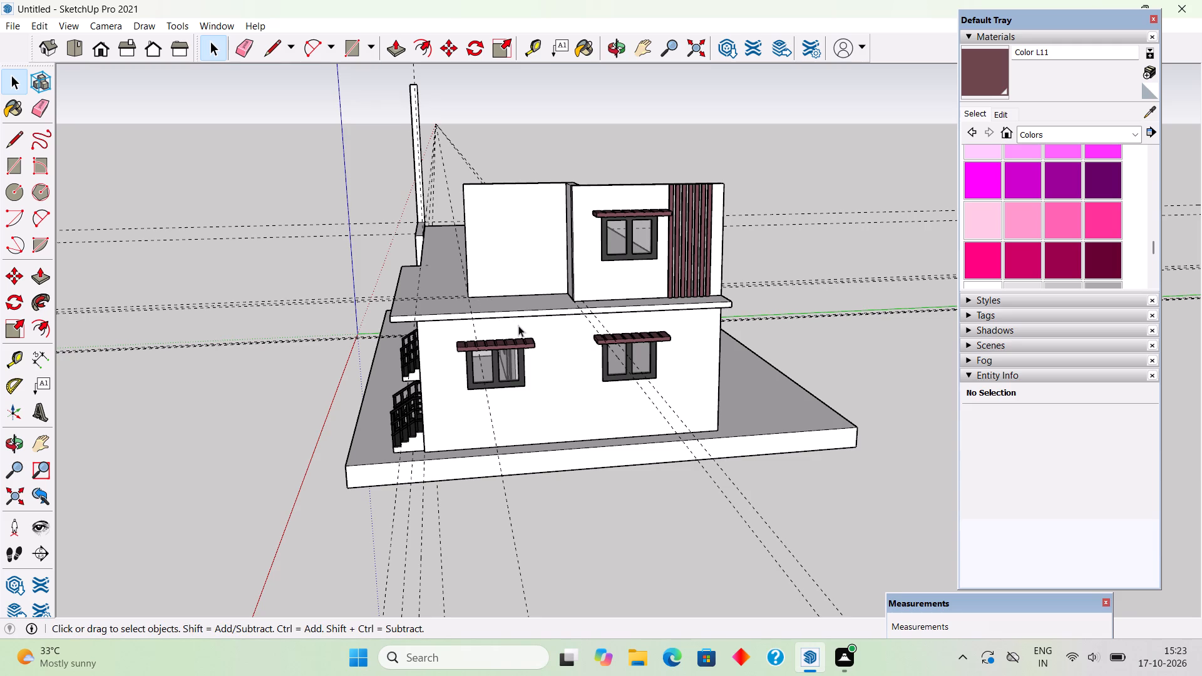
middle_click_drag(524, 252, 572, 249)
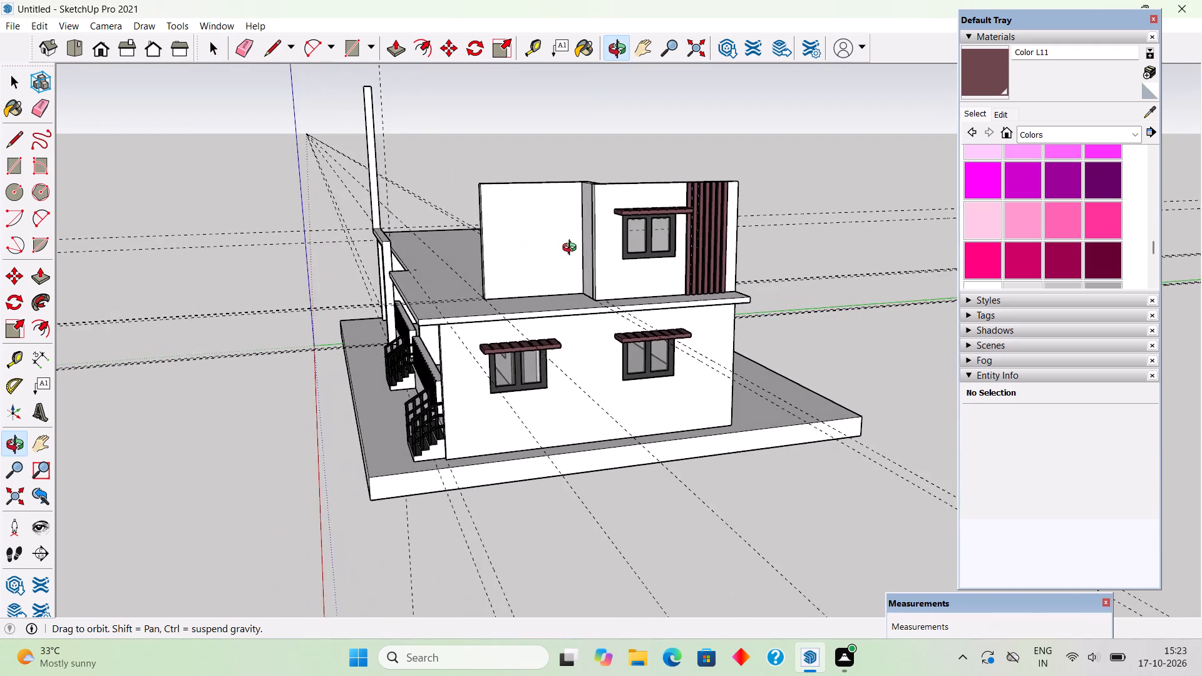
middle_click_drag(572, 249, 598, 252)
scroll(598, 252, "down", 3)
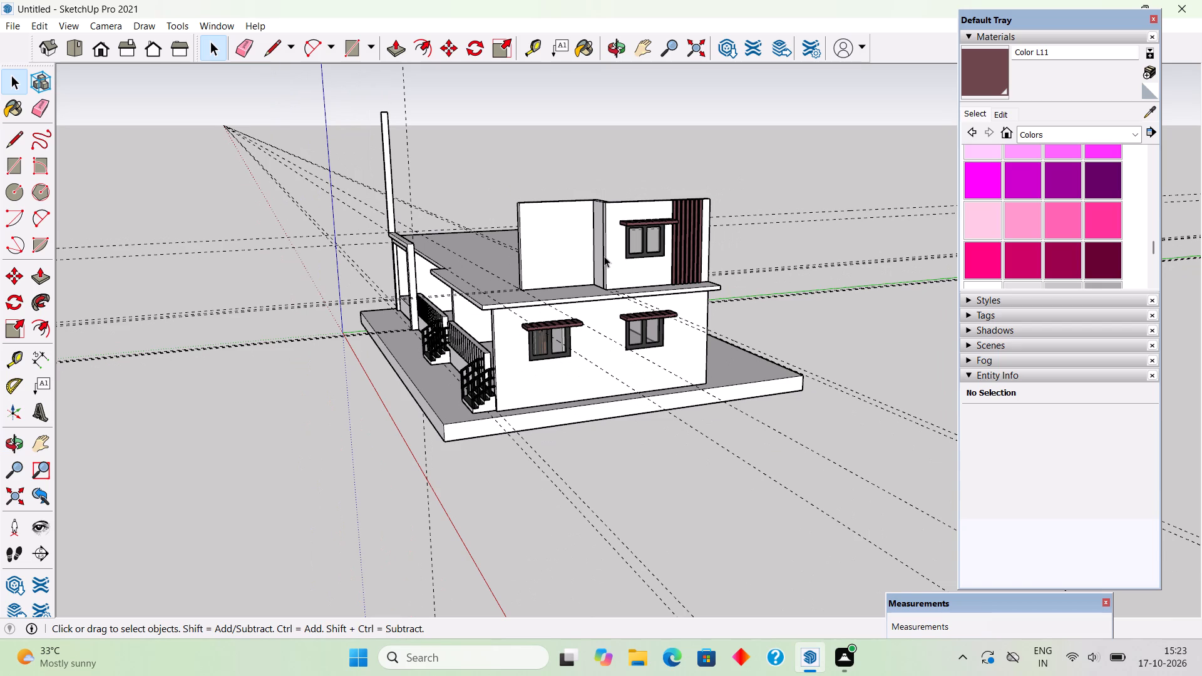
Open the new 9' wall group for editing and place a horizontal guide 7' above the wall's base edge.
scroll(604, 256, "up", 2)
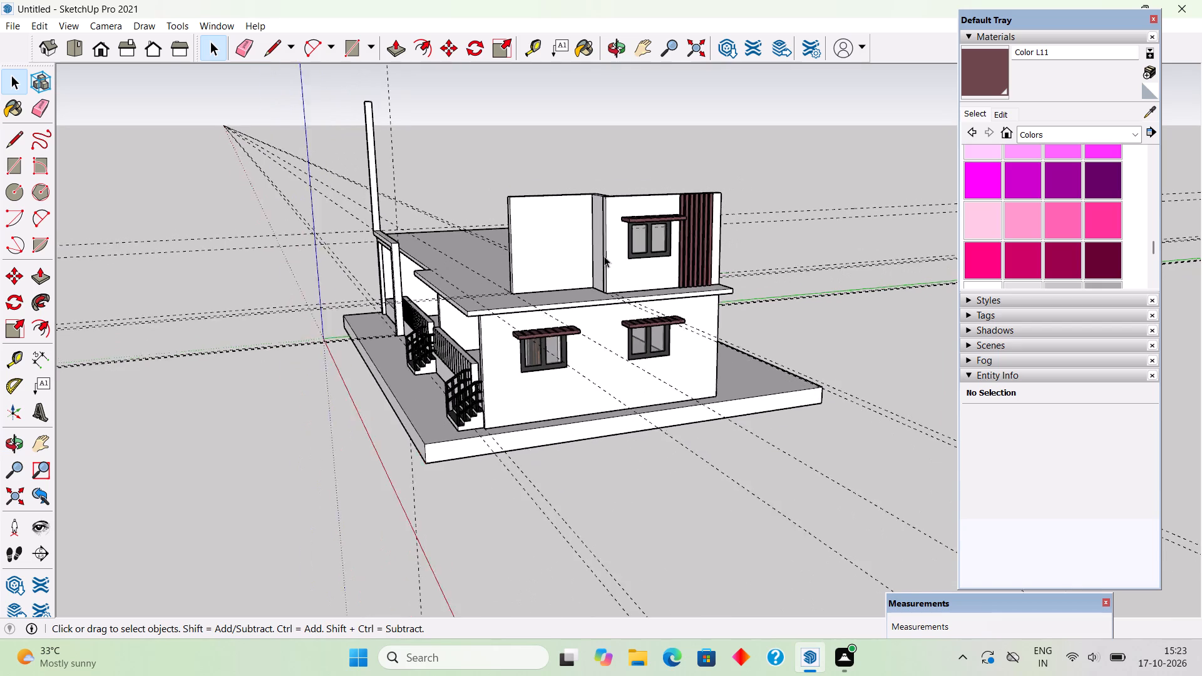
scroll(604, 256, "up", 2)
scroll(543, 231, "up", 6)
triple_click(543, 231)
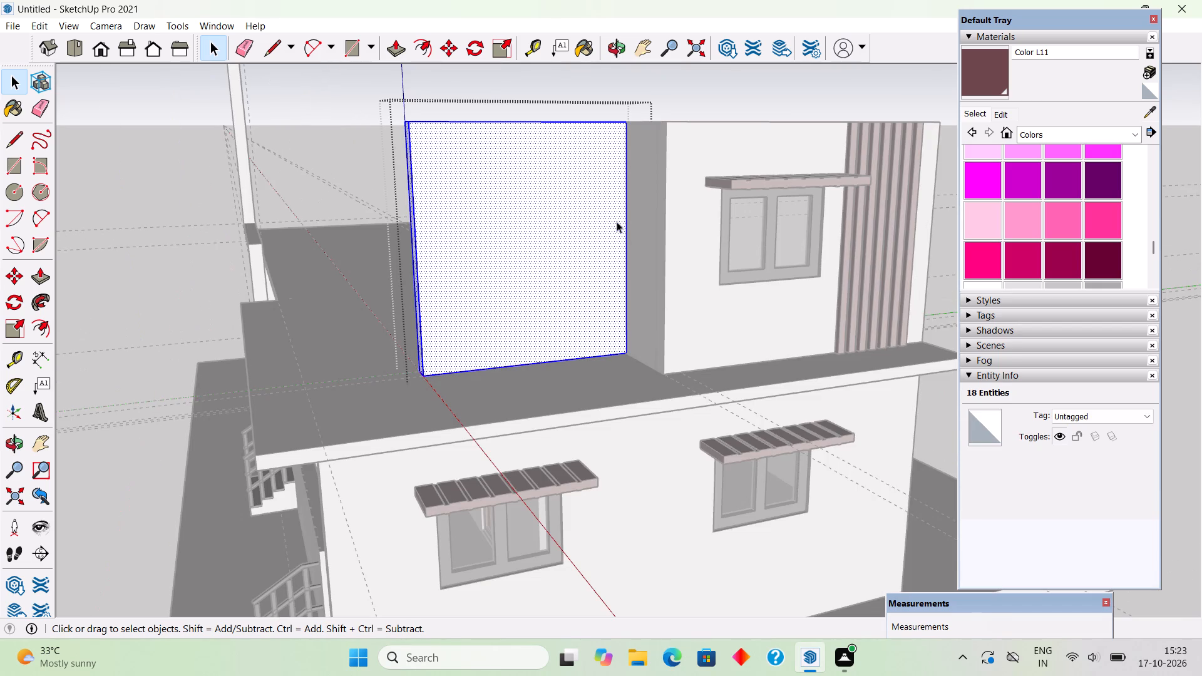
key("t")
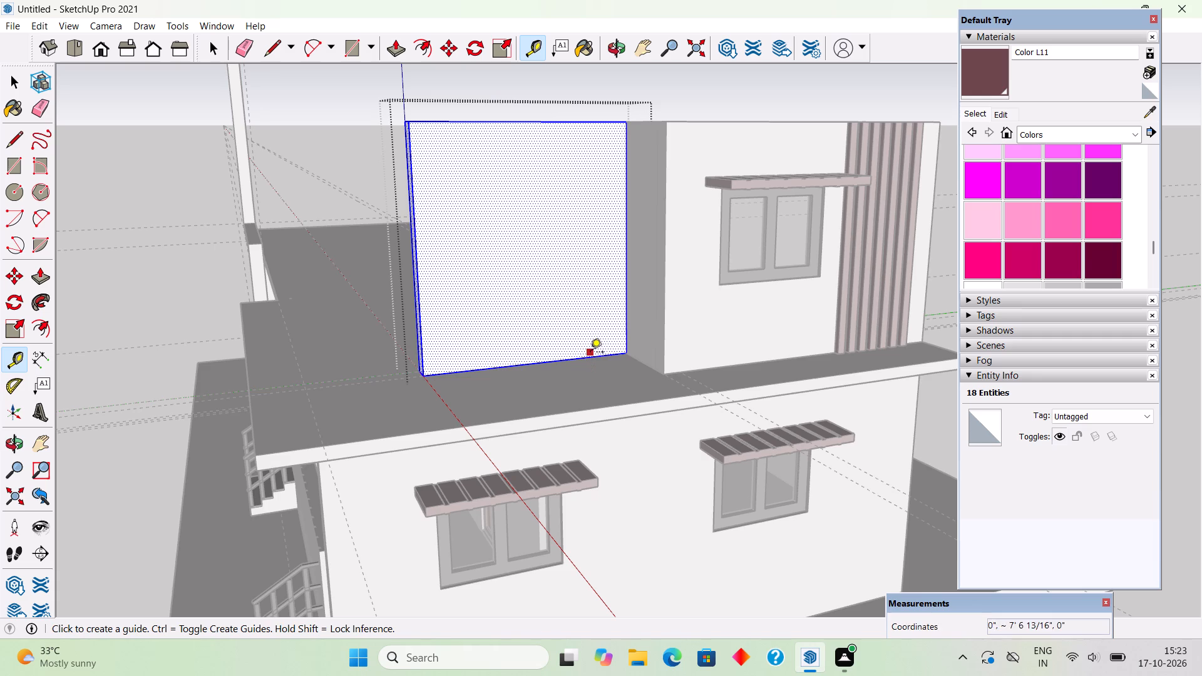
left_click(590, 360)
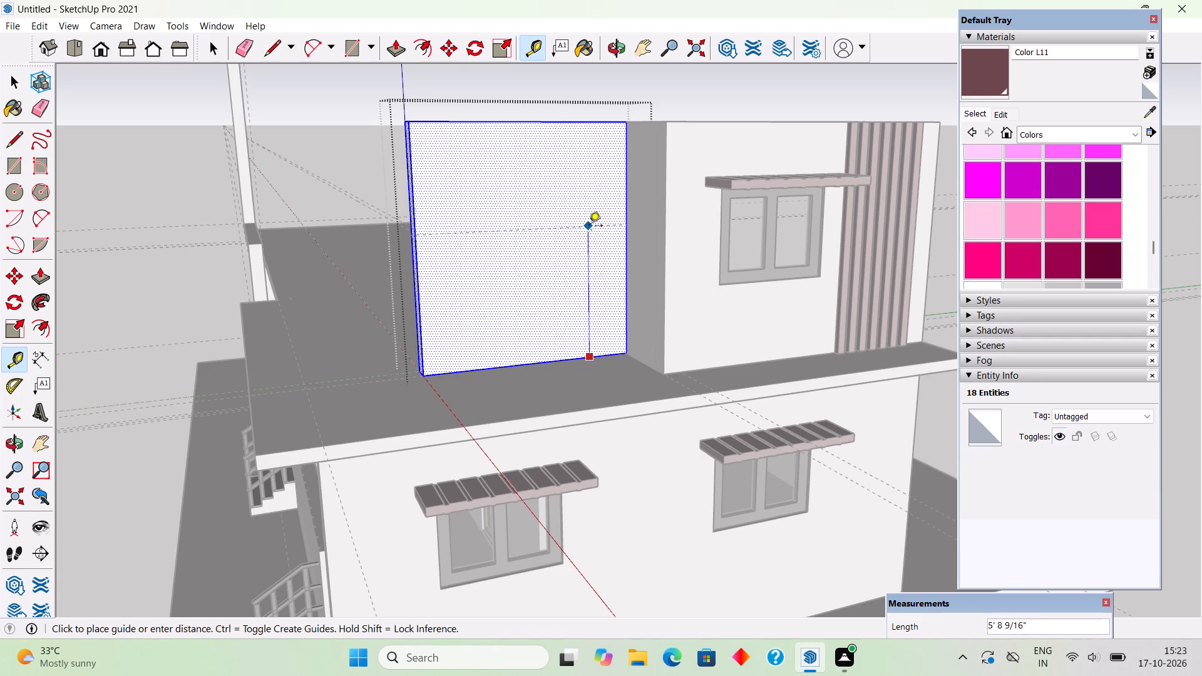
type("7'")
key("Return")
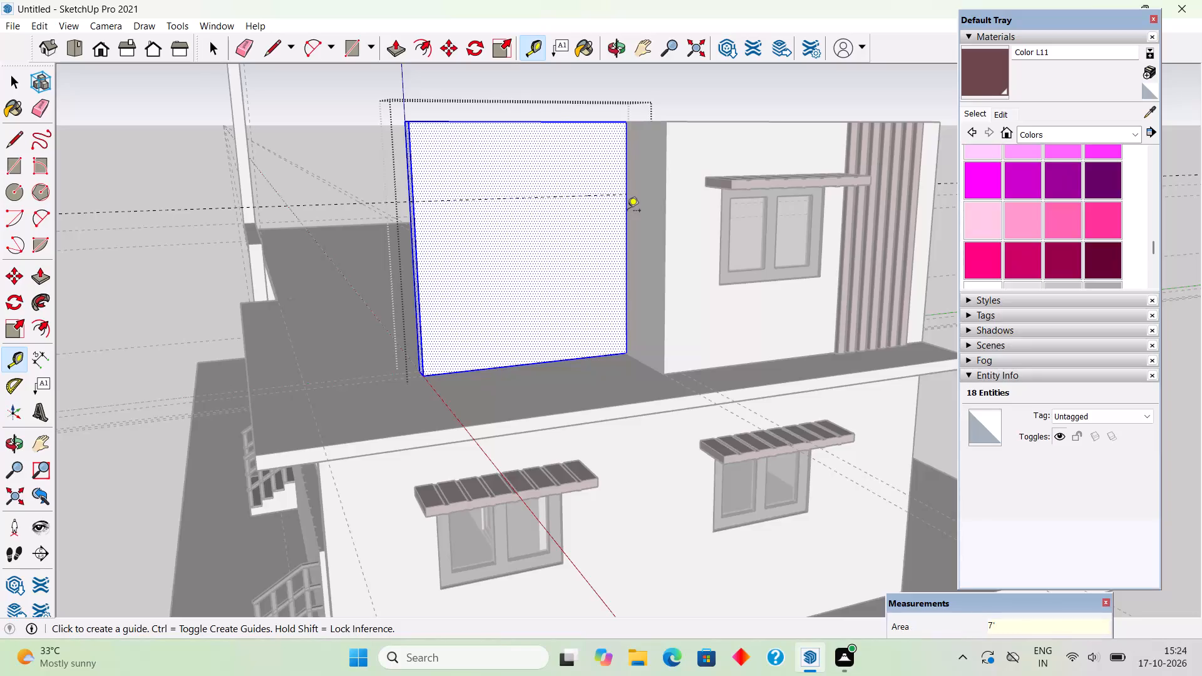
Place a vertical guide 1" from the wall's edge at the return wall and another 3' beyond that guide.
left_click(625, 178)
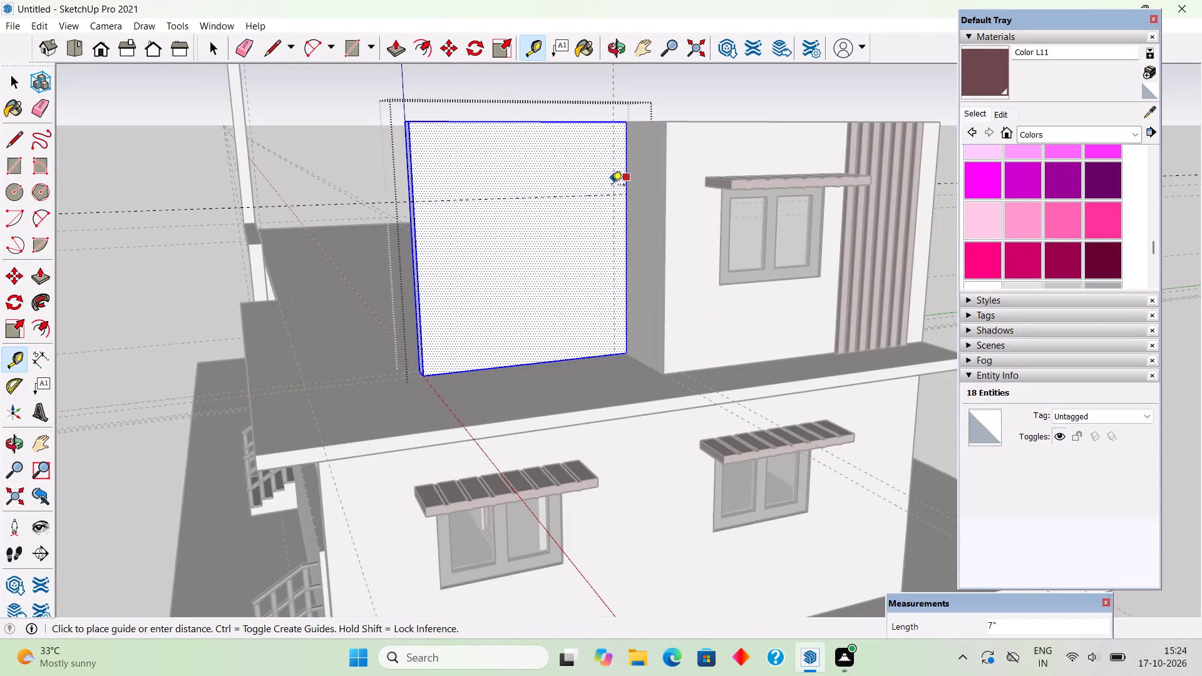
type("1\"")
key("Return")
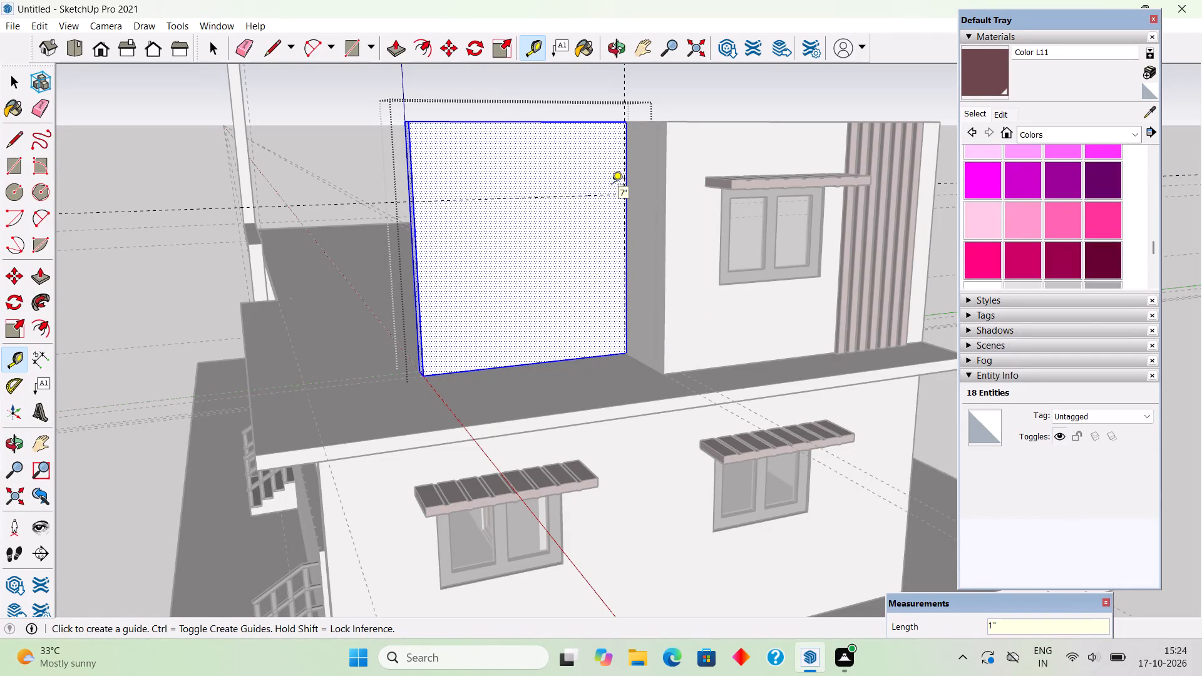
left_click(624, 231)
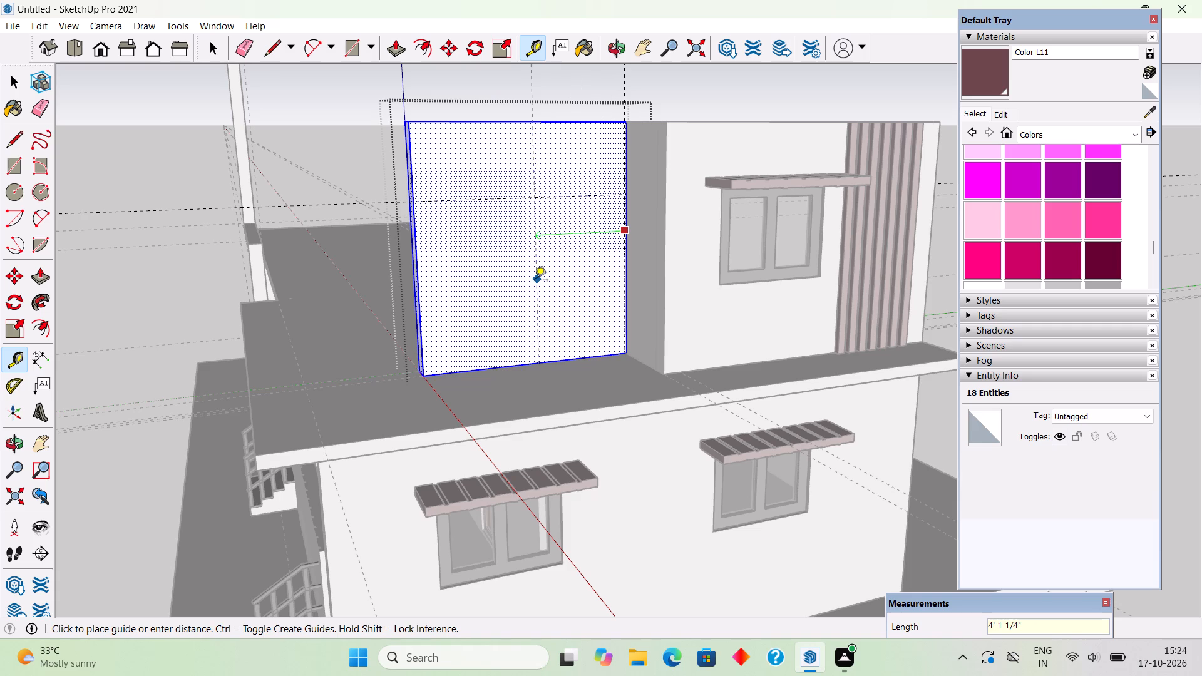
type("3'")
key("Return")
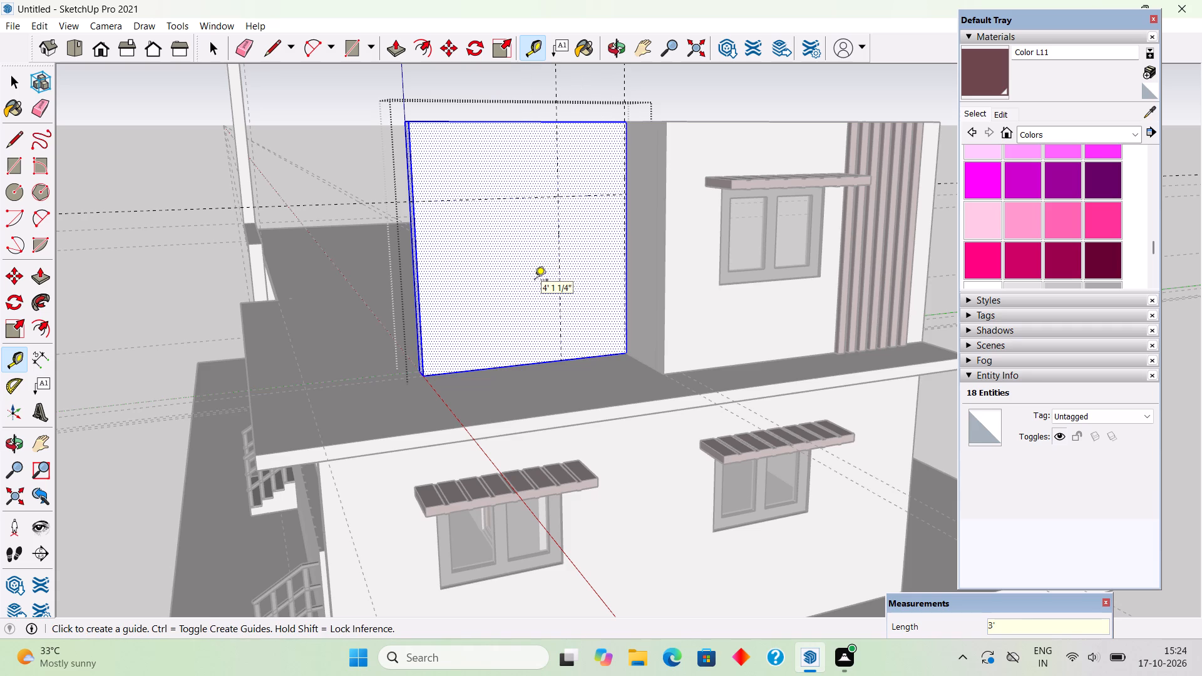
Measure the thickness of the canopy above the upper-storey window.
left_click(572, 196)
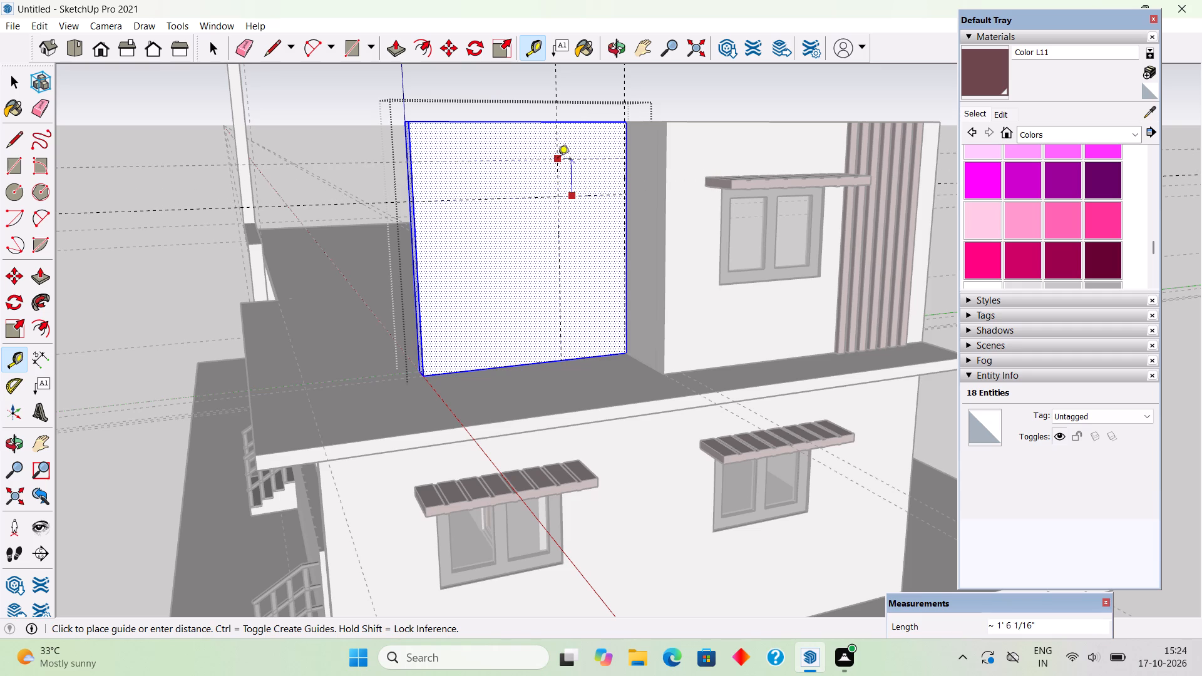
key("t")
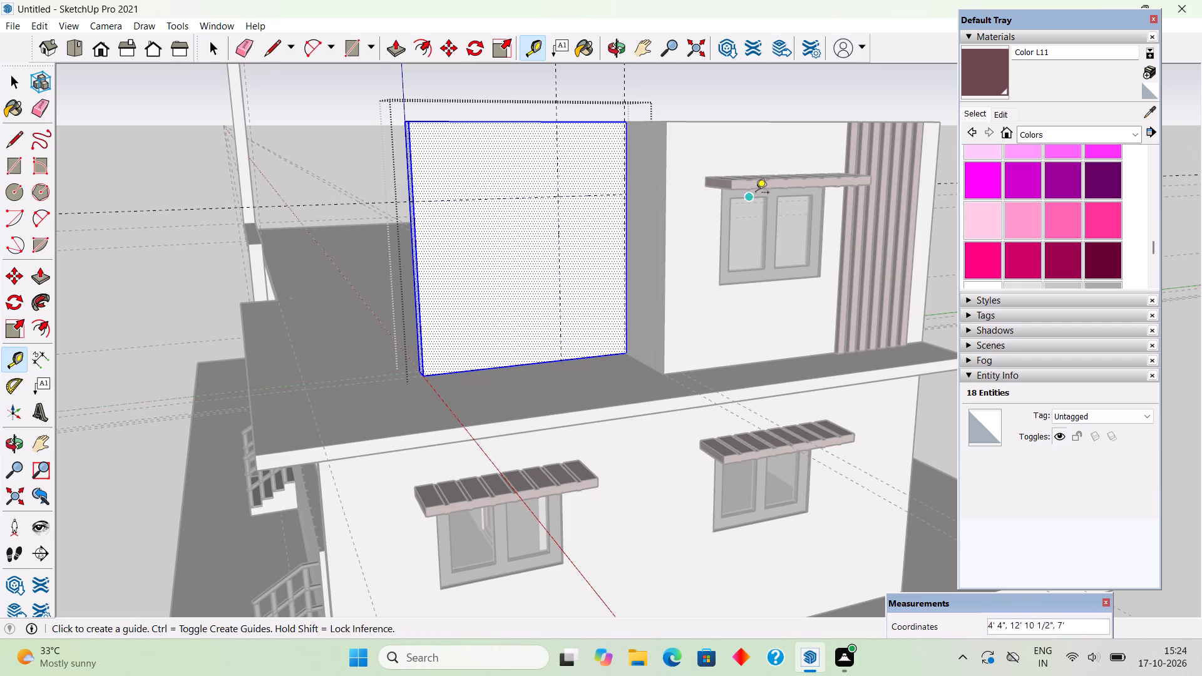
scroll(758, 192, "up", 7)
left_click(763, 182)
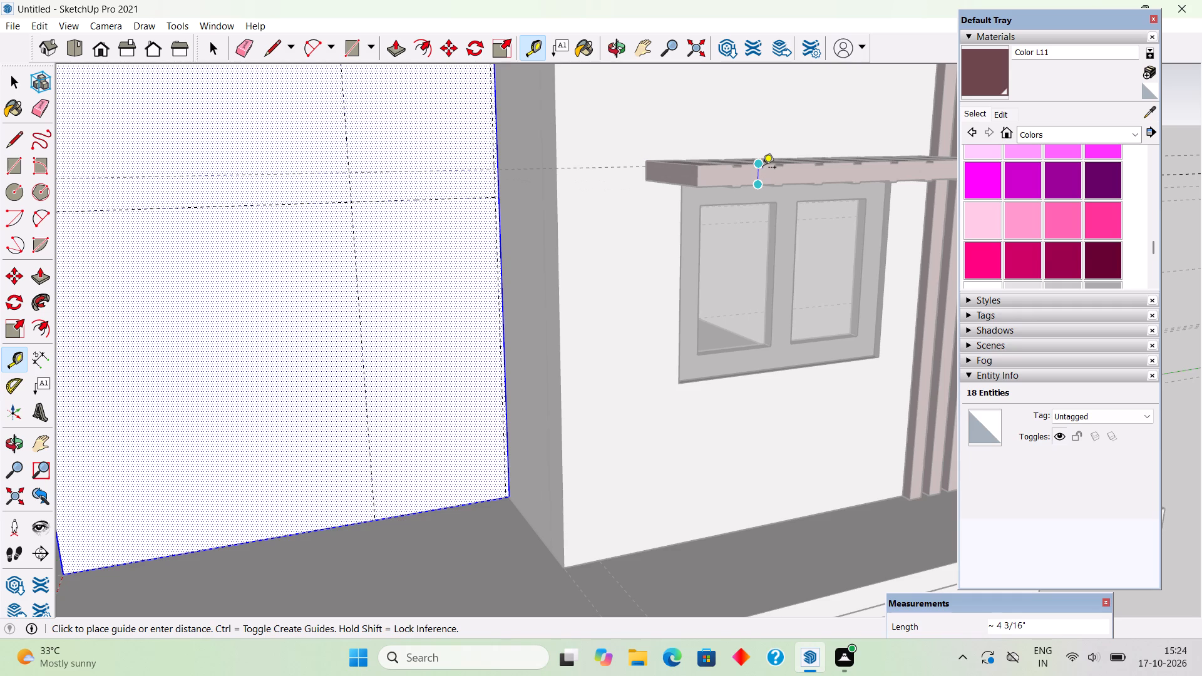
key("space")
Place a horizontal guide 5" above the 7' guide on the wall face.
scroll(573, 244, "down", 2)
key("t")
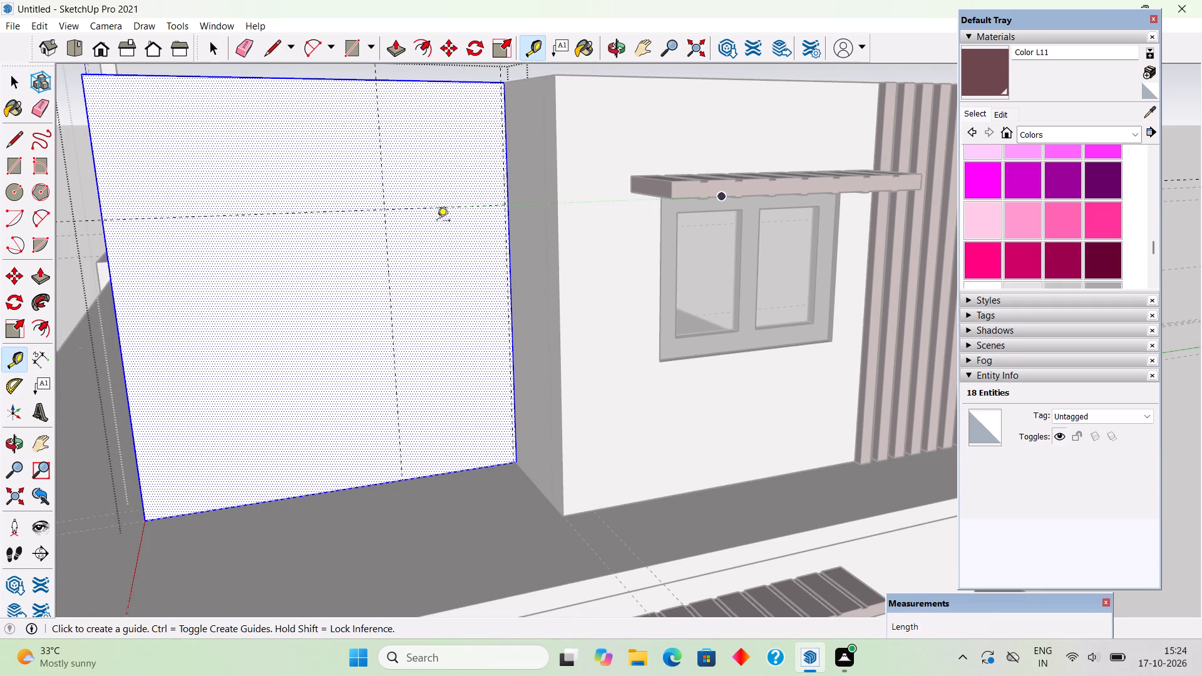
left_click(442, 210)
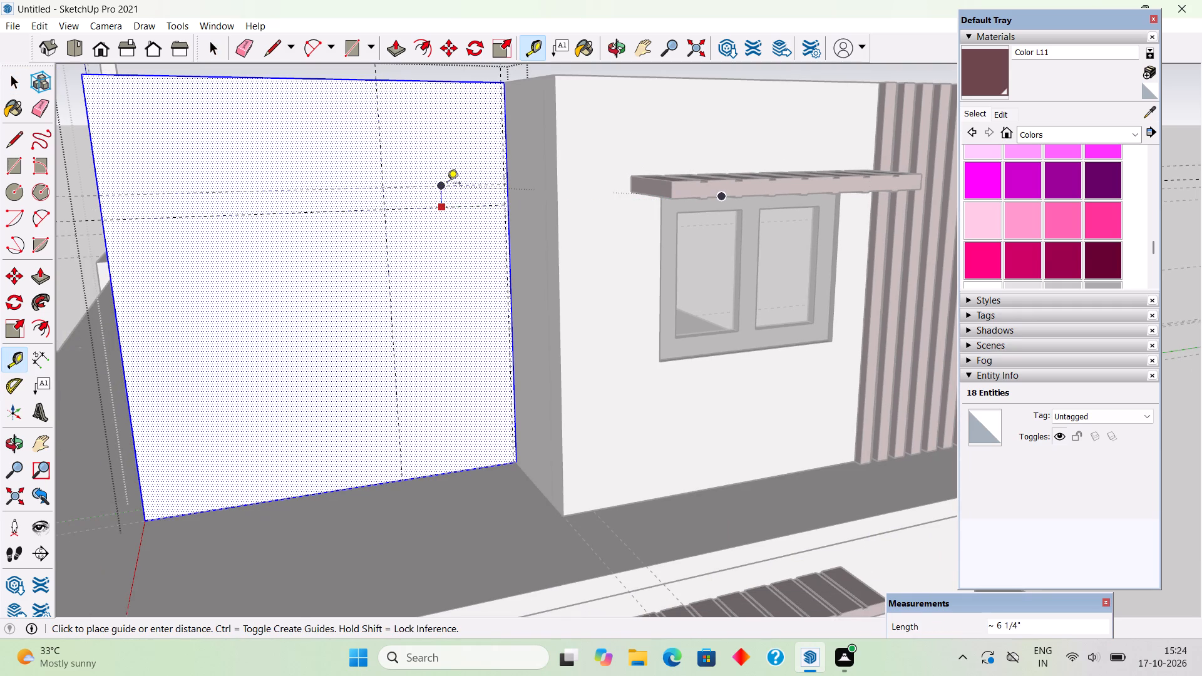
type("5\"")
key("Return")
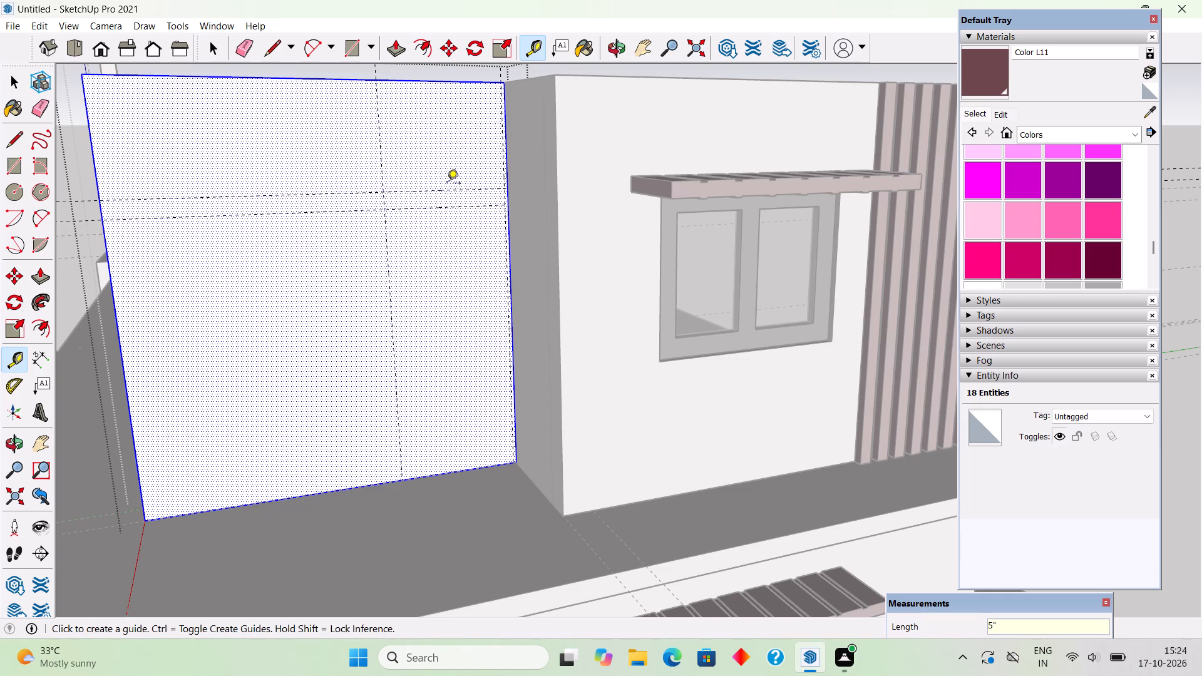
key("space")
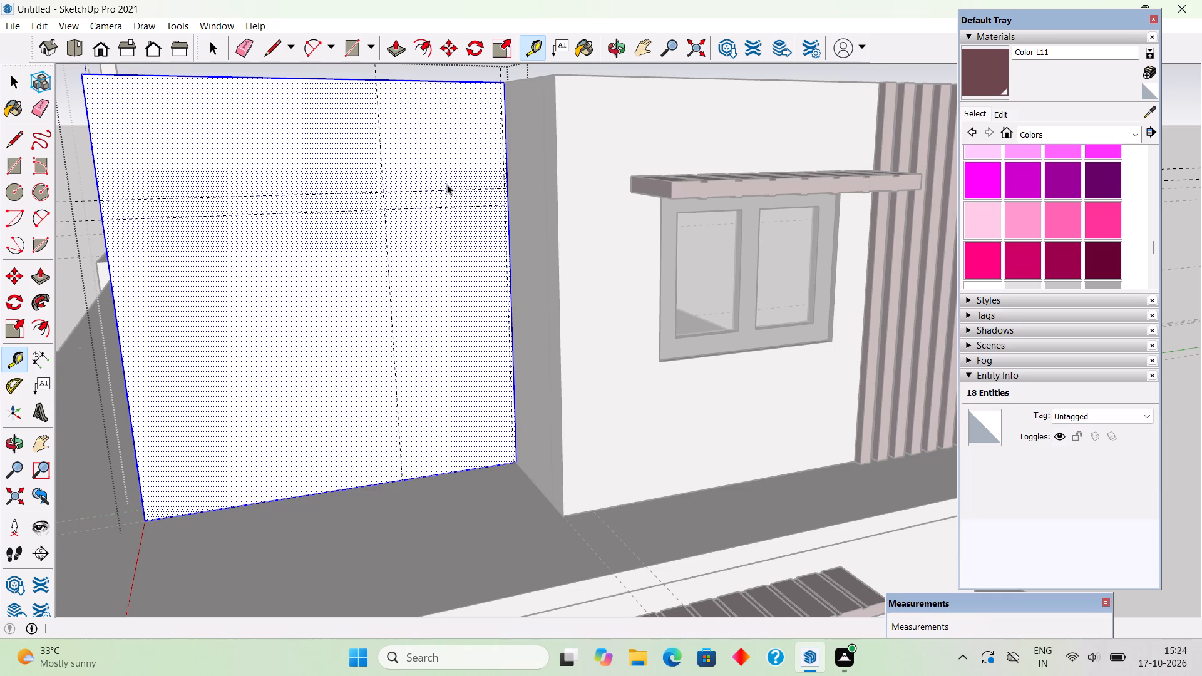
Draw a 3' by 7' 5" rectangle between the guides down to the wall base and push it 9" through to cut a doorway.
key("r")
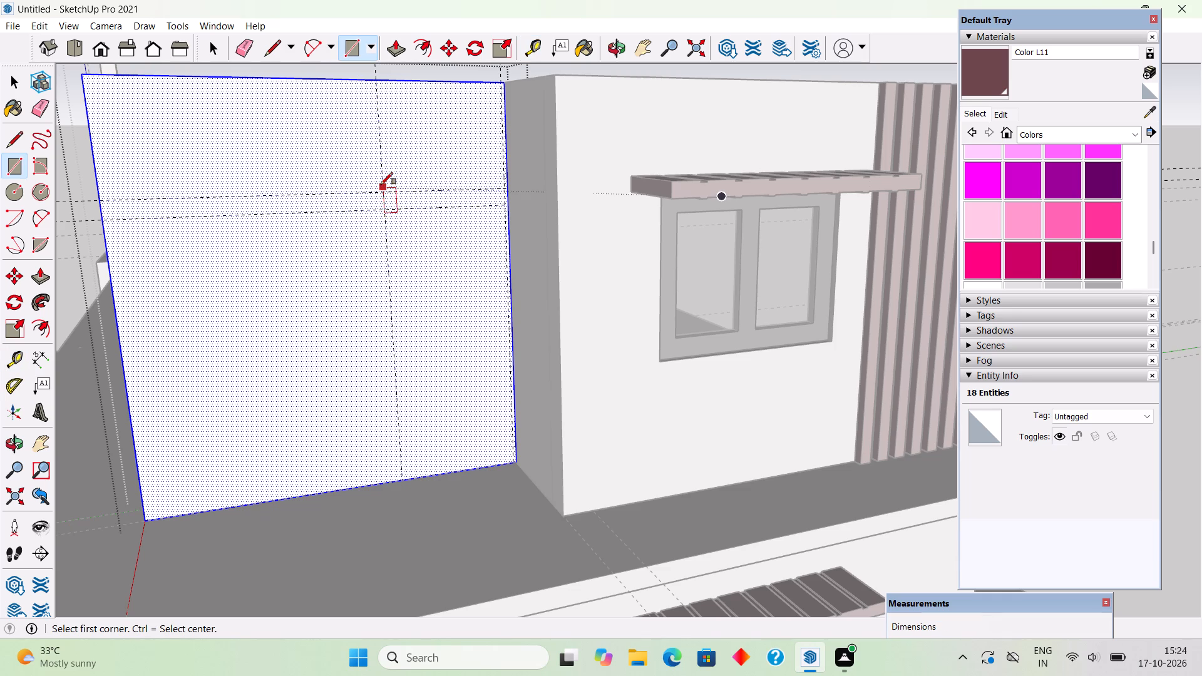
left_click(383, 189)
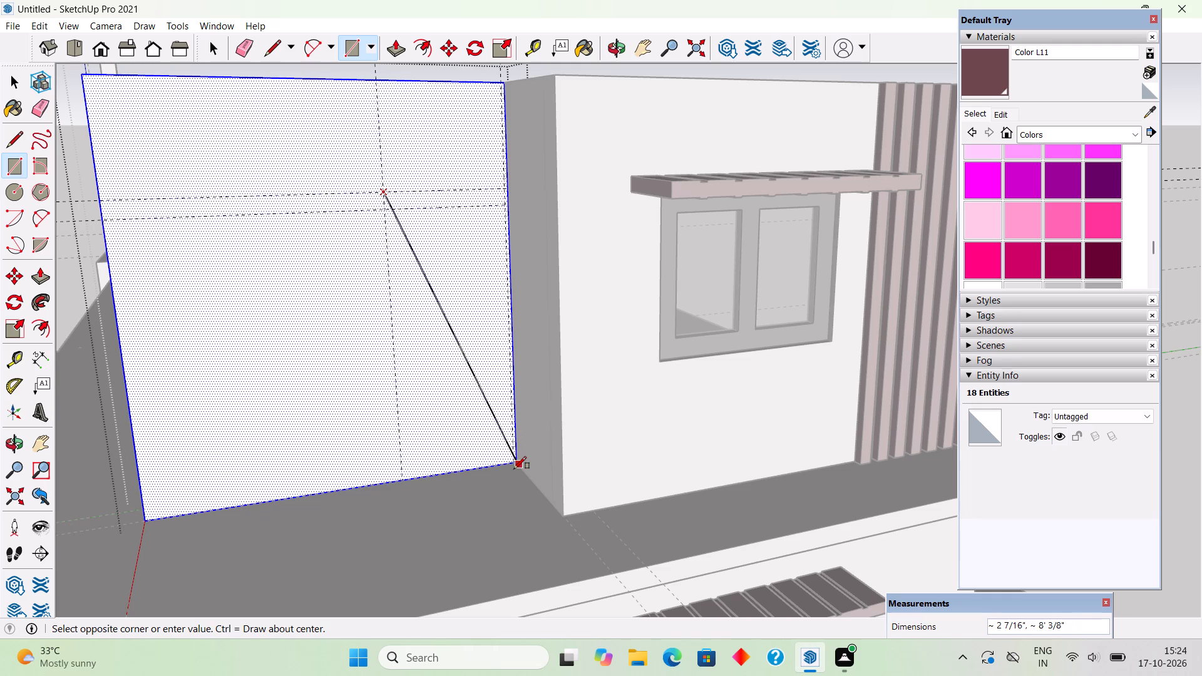
scroll(496, 404, "up", 1)
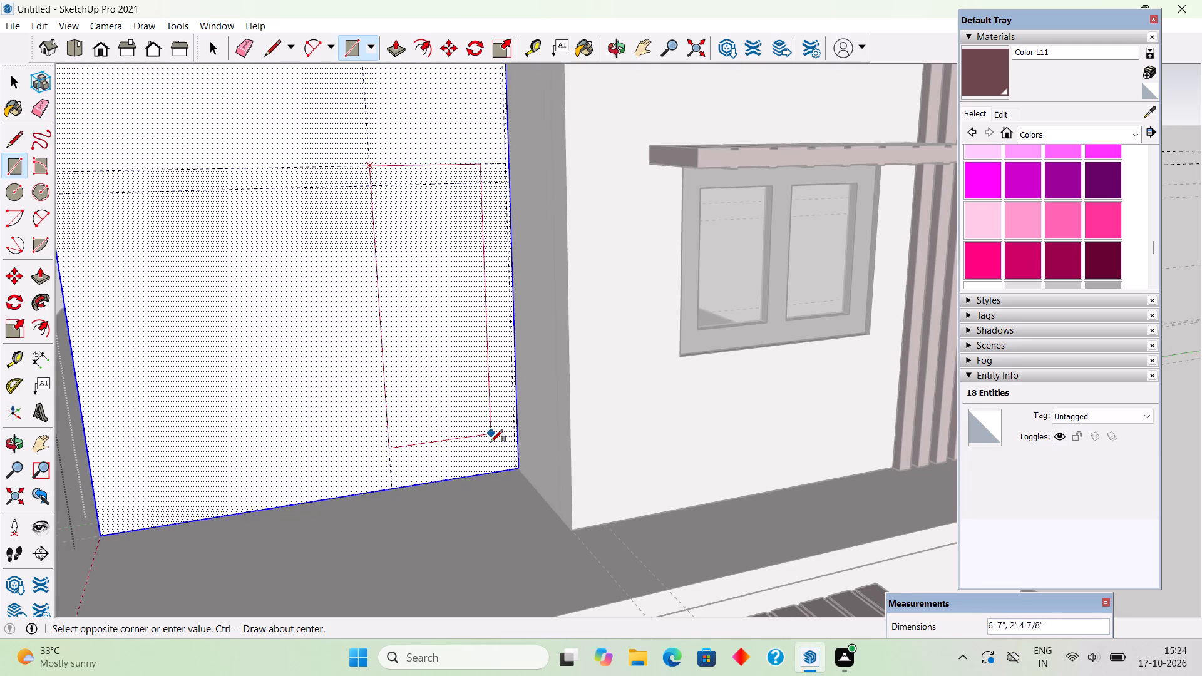
scroll(491, 443, "up", 4)
scroll(516, 491, "up", 10)
left_click(525, 461)
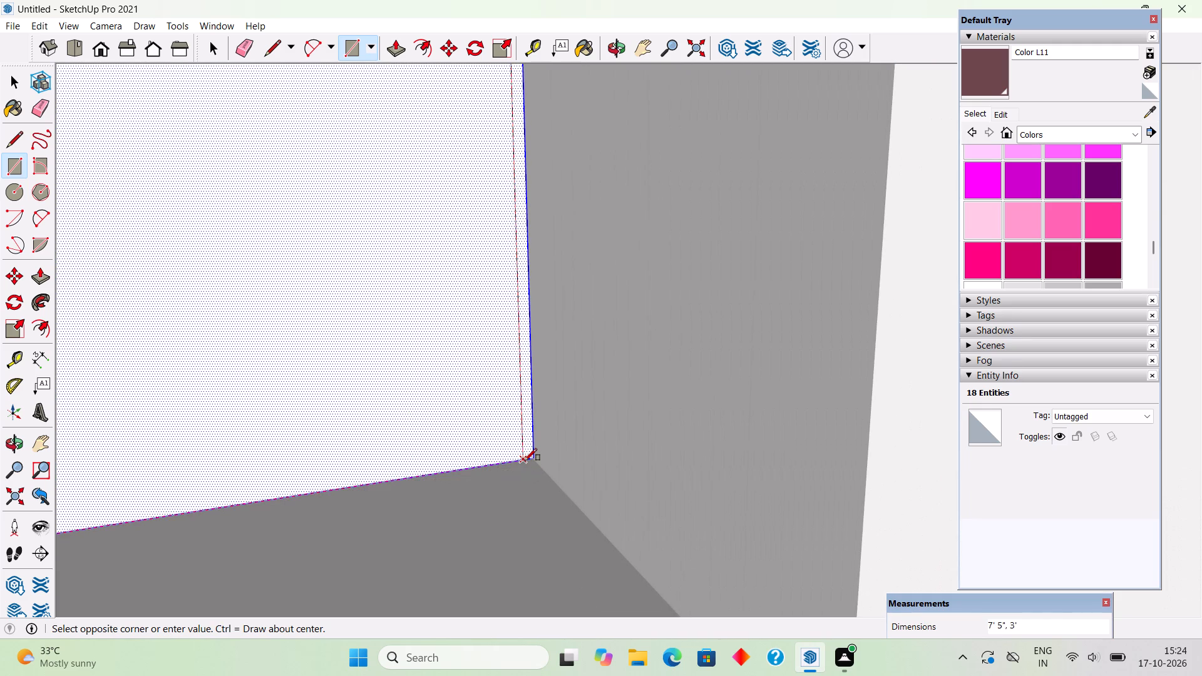
key("p")
left_click_drag(454, 429, 317, 215)
scroll(317, 215, "down", 9)
key("space")
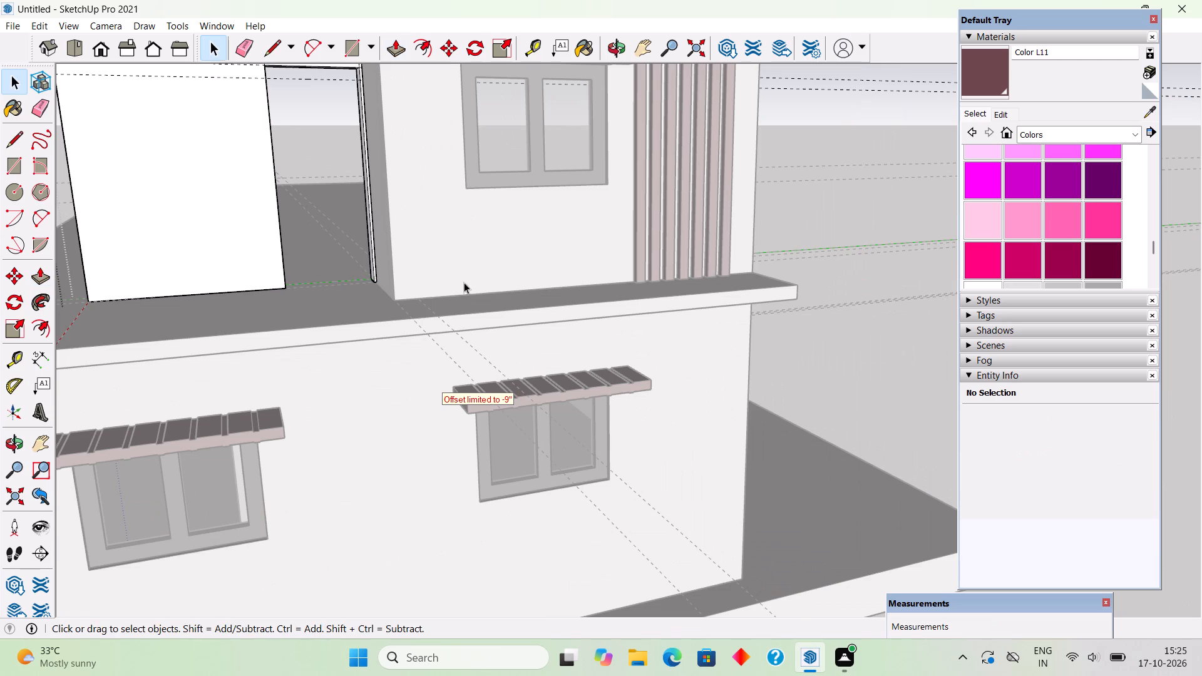
left_click(794, 208)
Draw a 3' by 7' 5" rectangle filling the doorway cut in the upper-storey wall.
scroll(785, 228, "down", 4)
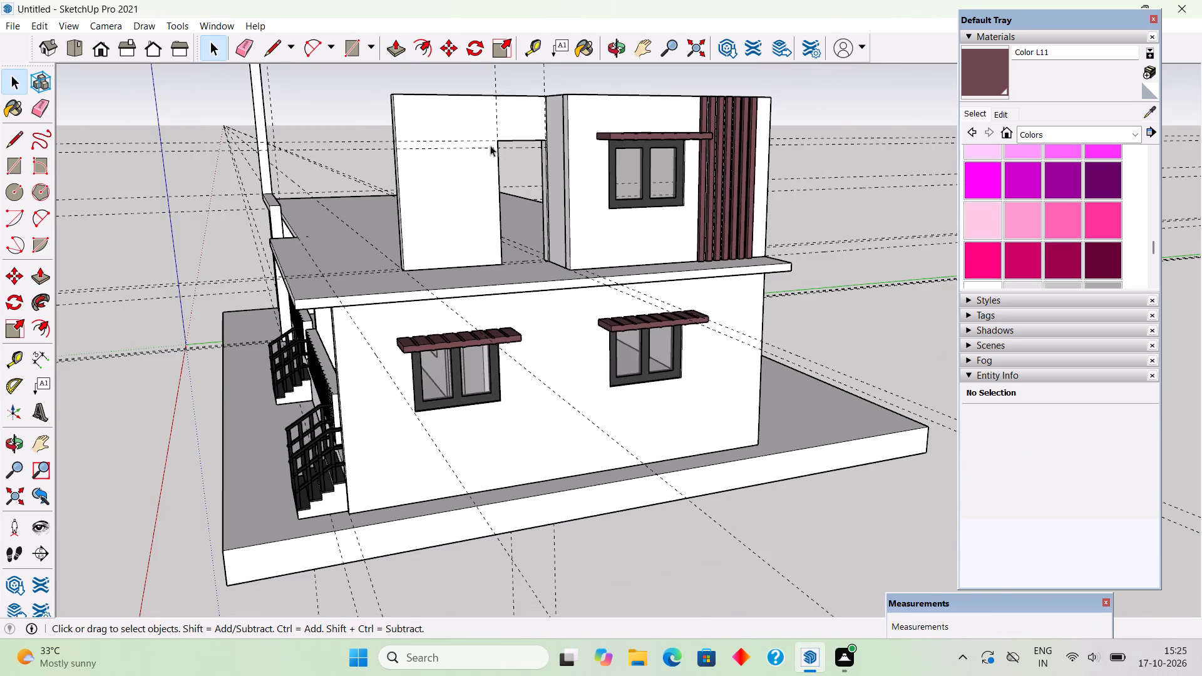
scroll(468, 140, "up", 4)
scroll(558, 192, "up", 2)
key("r")
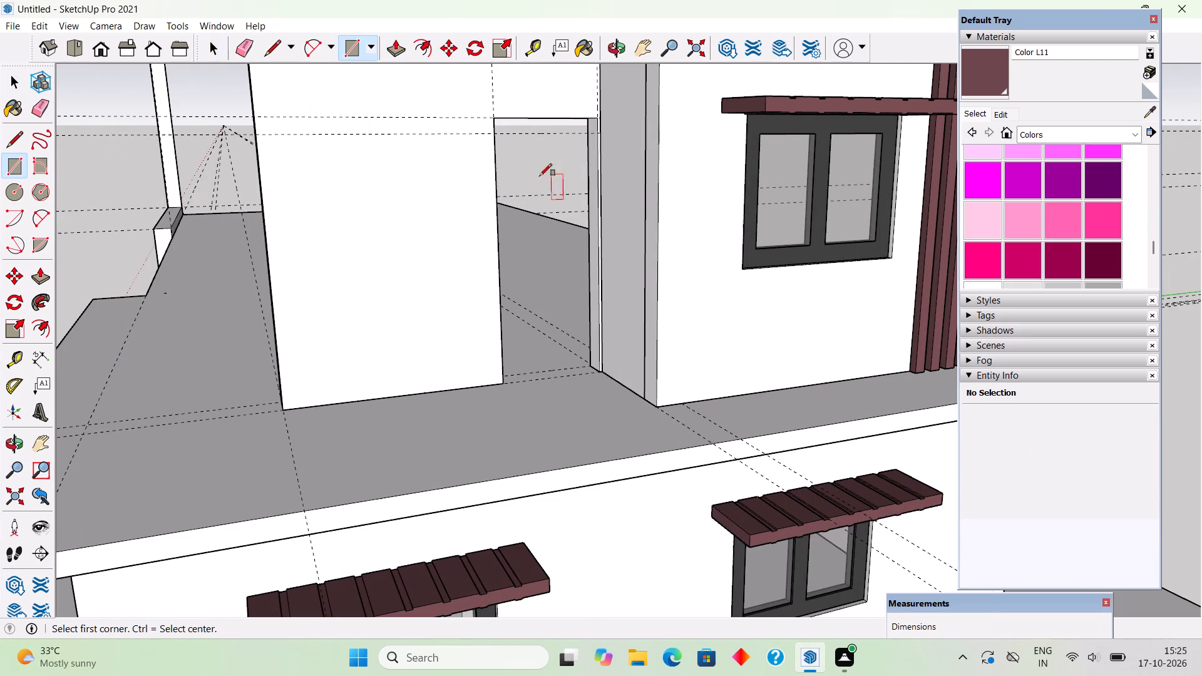
left_click(496, 121)
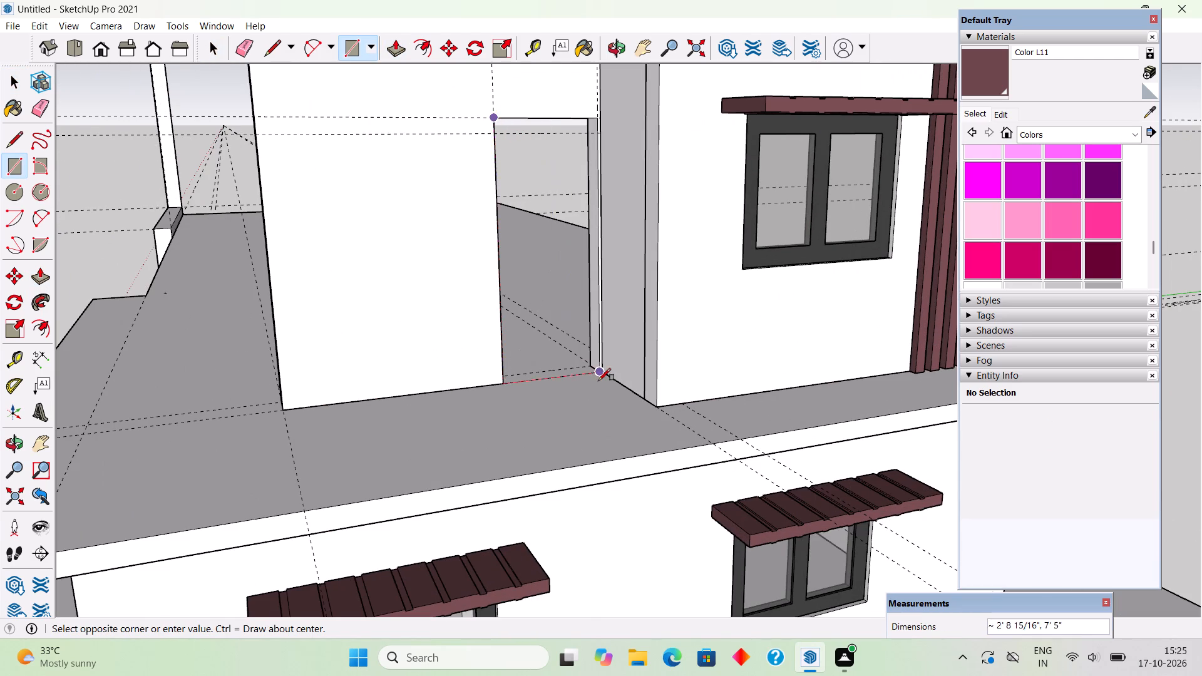
scroll(598, 381, "up", 9)
left_click(602, 365)
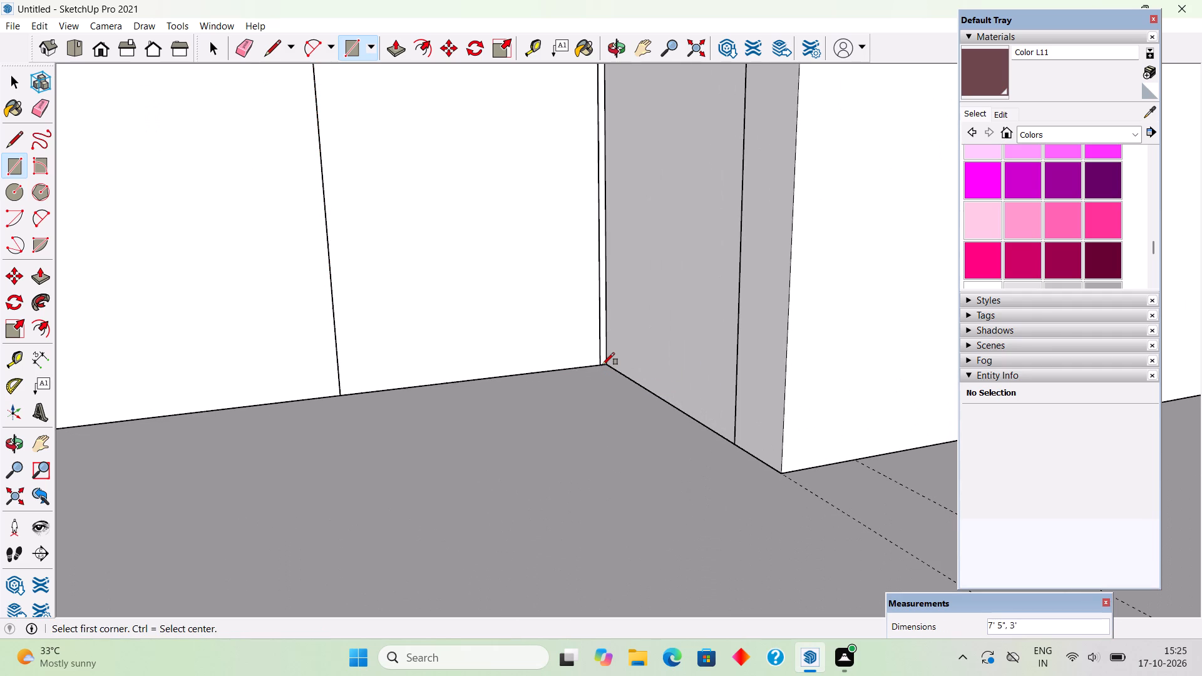
Offset the doorway rectangle 3" inward and delete the inner face to leave a door-frame outline.
key("f")
left_click(520, 357)
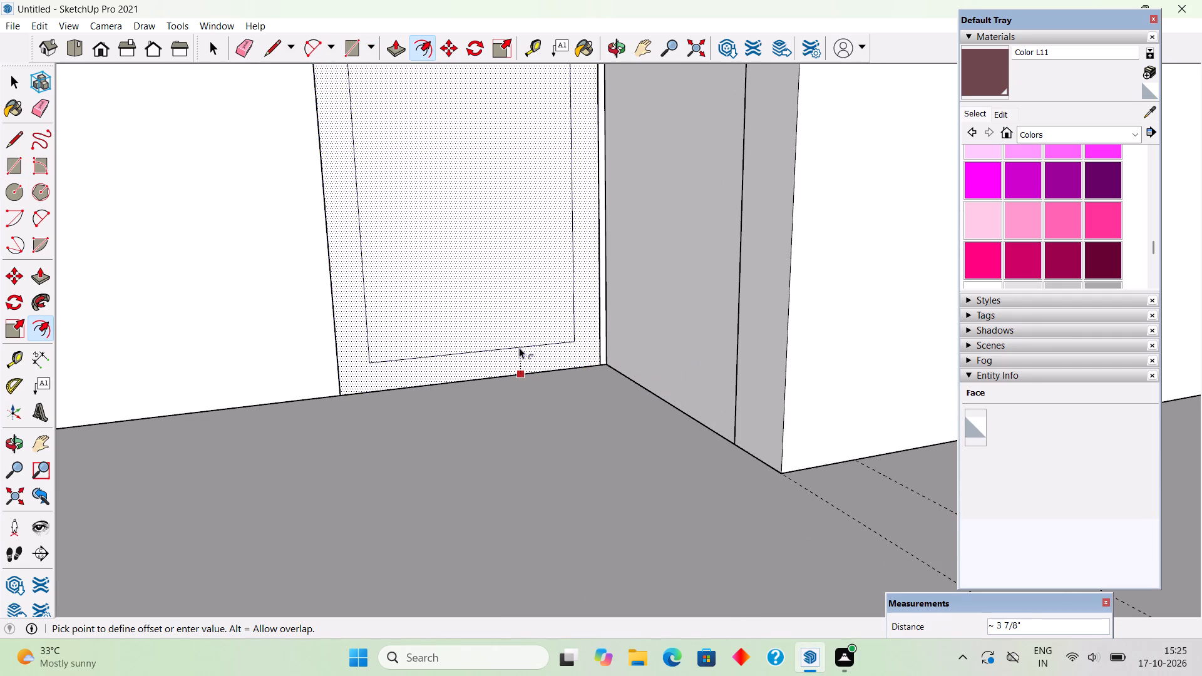
type("3\"")
key("Return")
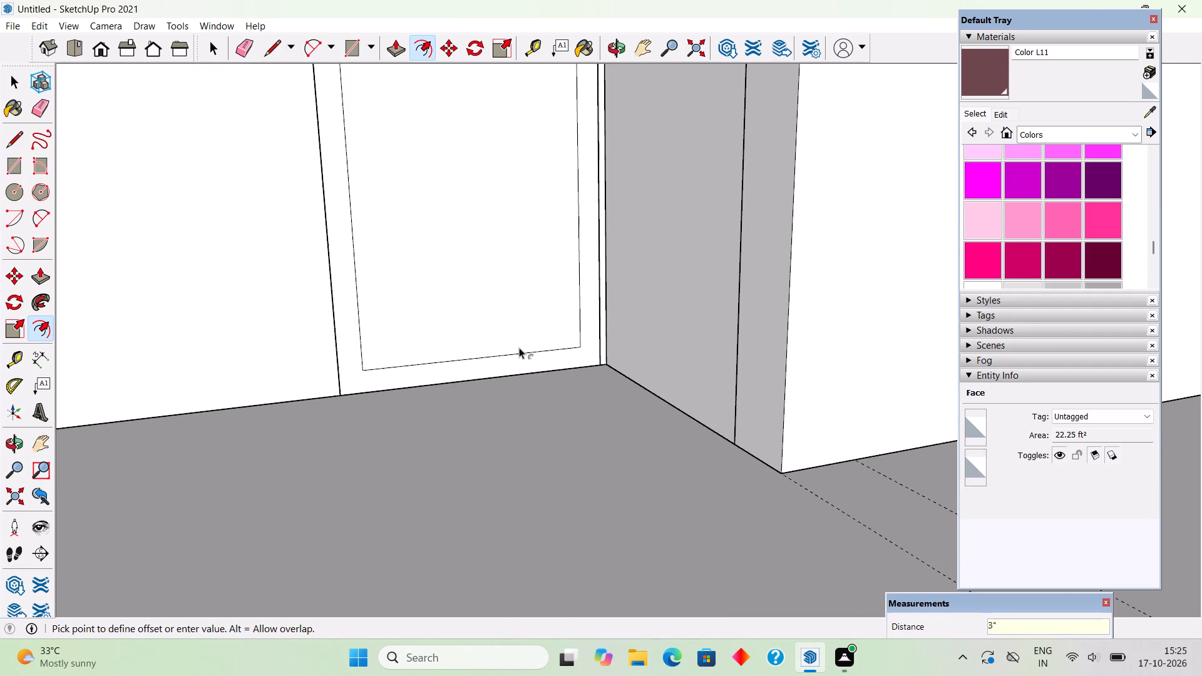
key("space")
left_click(515, 343)
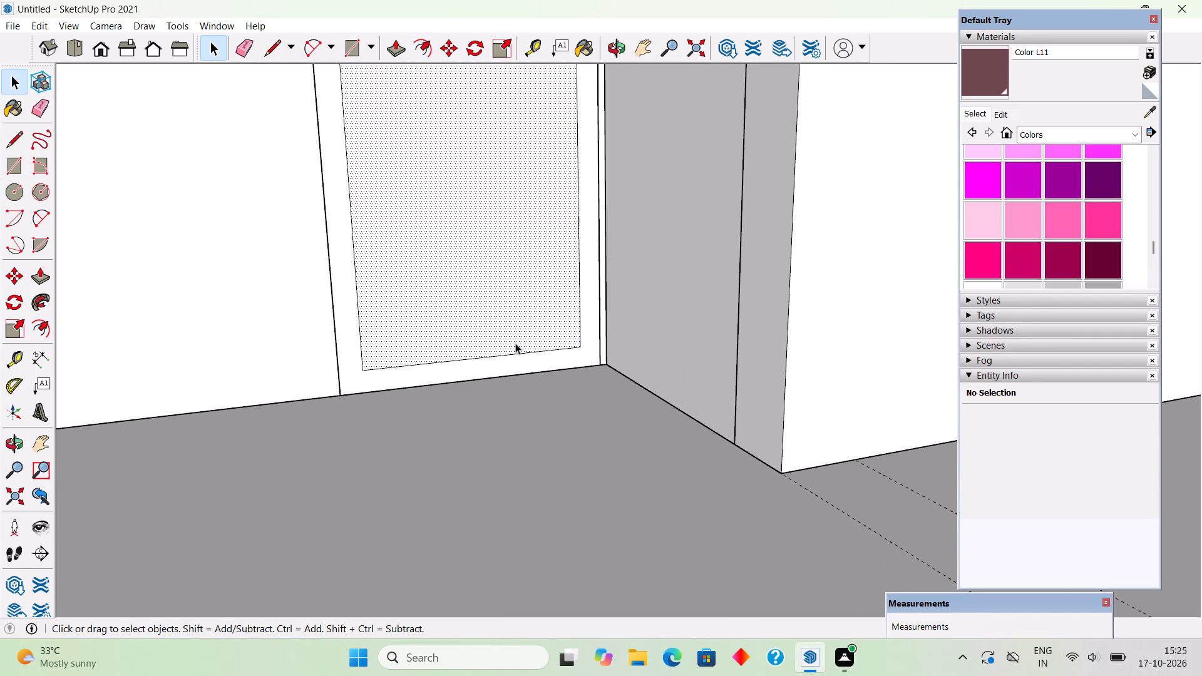
key("Delete")
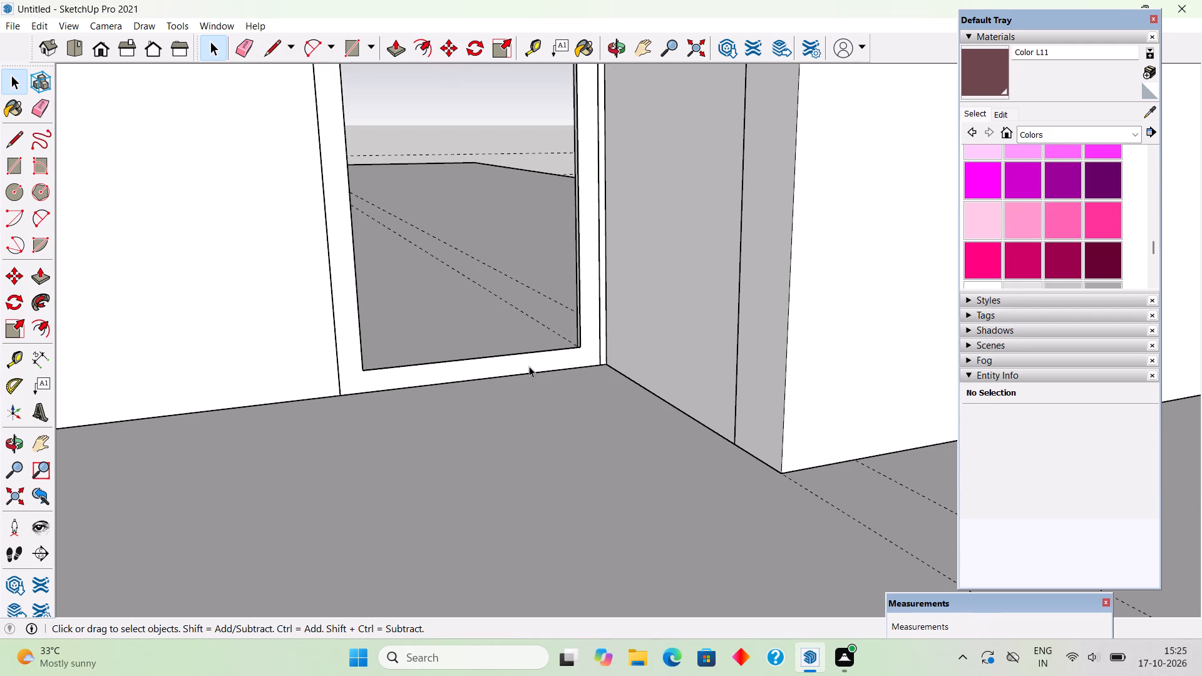
Pull the door-frame face out 3" and make the whole frame a group.
left_click(529, 366)
key("p")
left_click(531, 369)
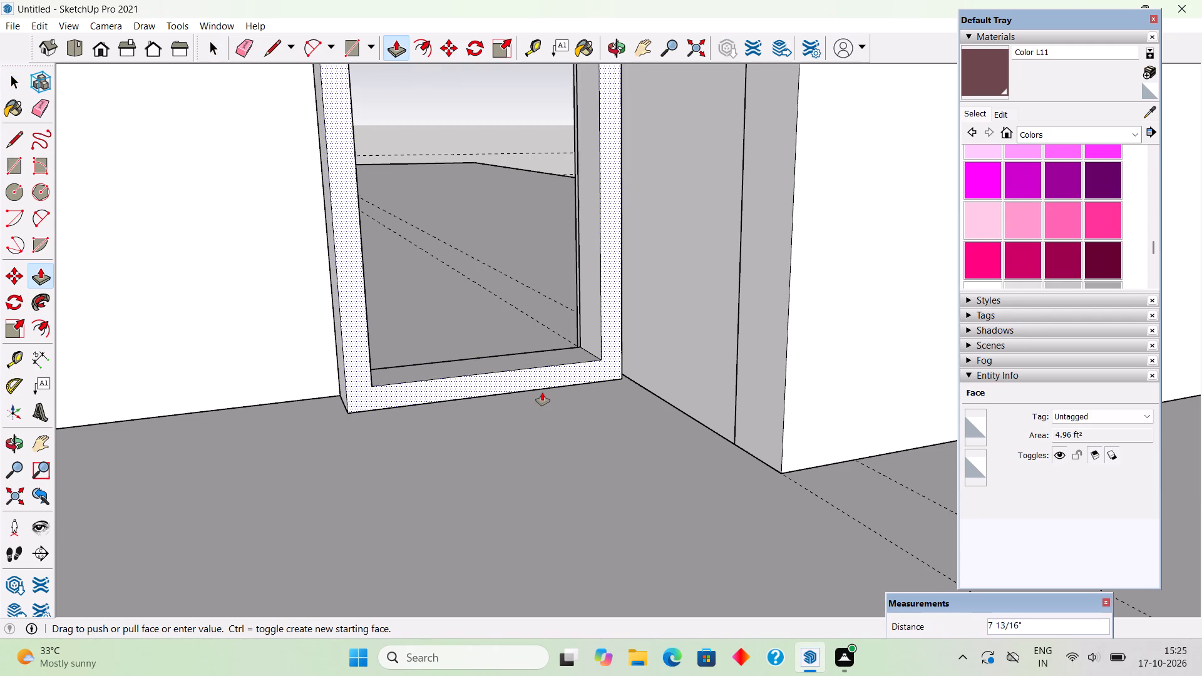
type("3\"")
key("Return")
key("space")
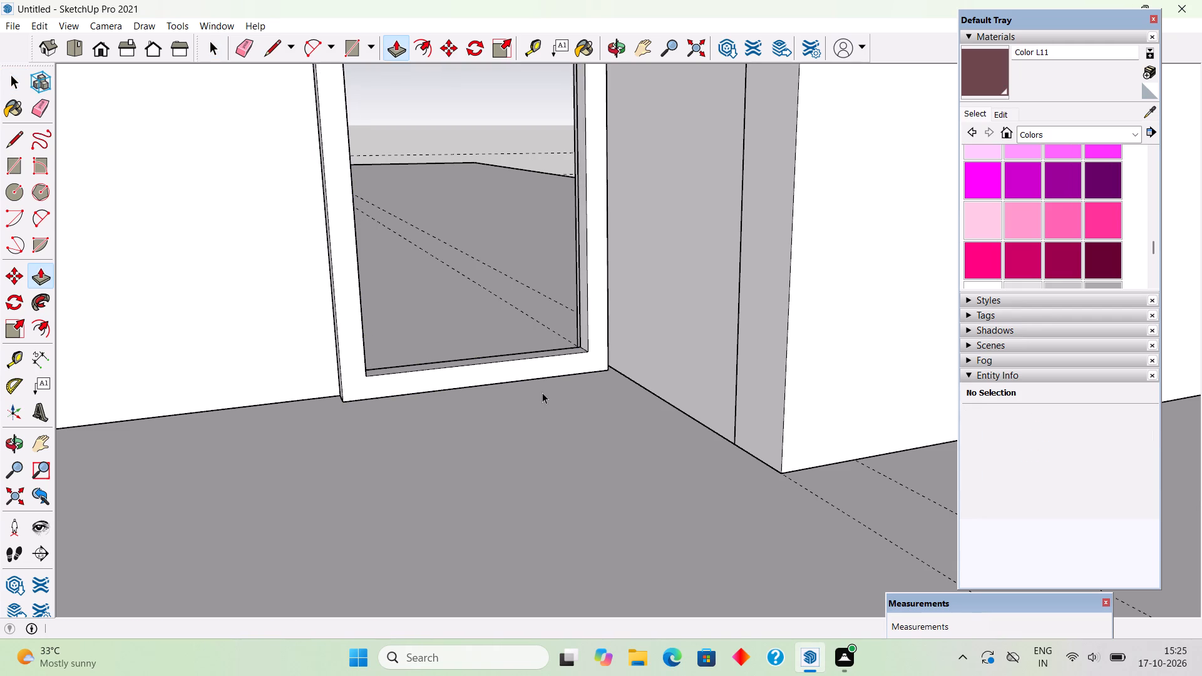
triple_click(495, 371)
right_click(495, 371)
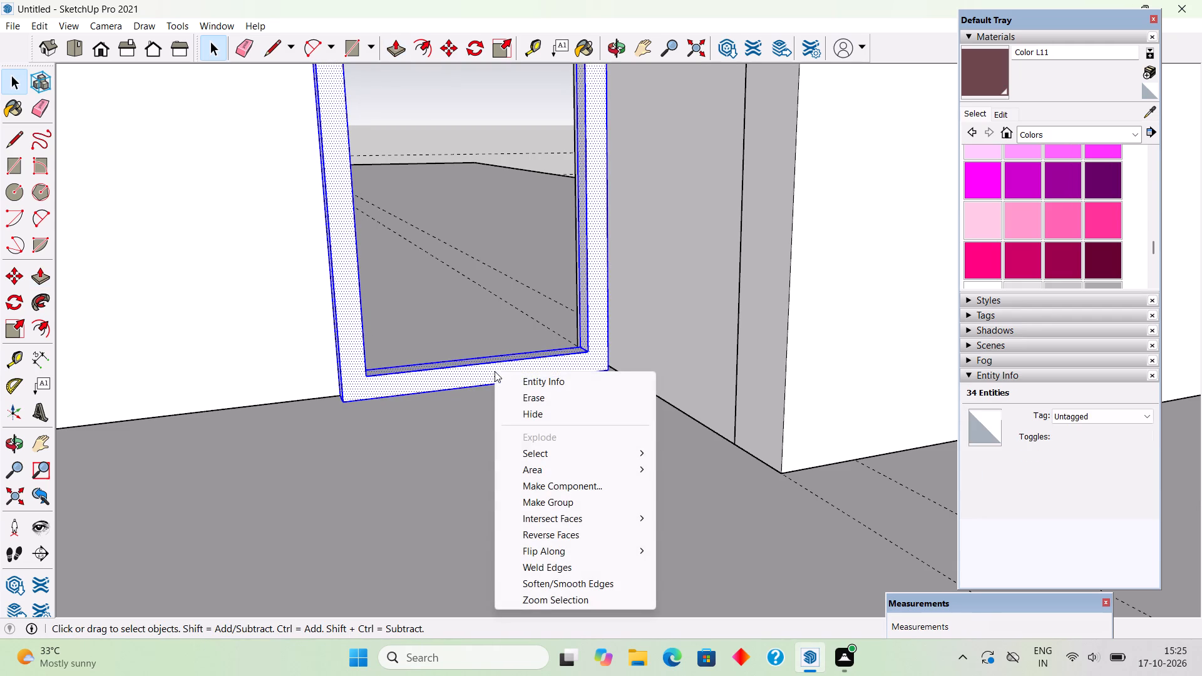
left_click(544, 508)
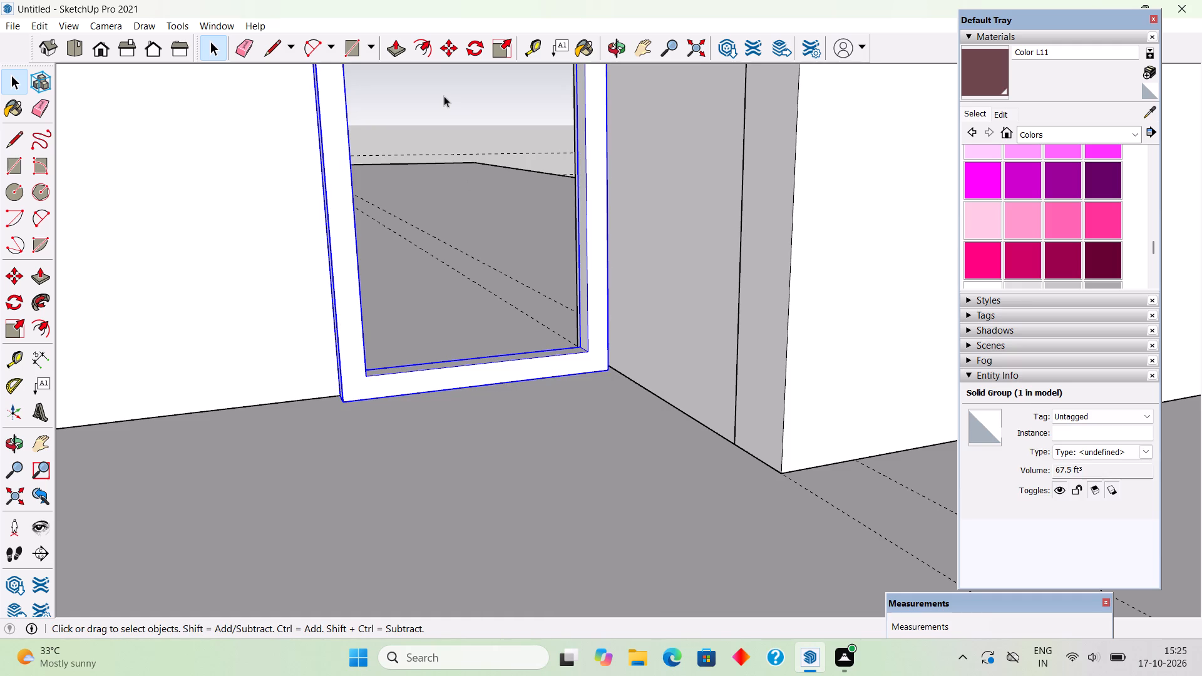
left_click(444, 96)
Move the door-frame group back 3" into the opening so its front is flush with the wall face.
scroll(453, 372, "down", 3)
middle_click_drag(450, 407, 602, 441)
scroll(624, 412, "up", 8)
key("m")
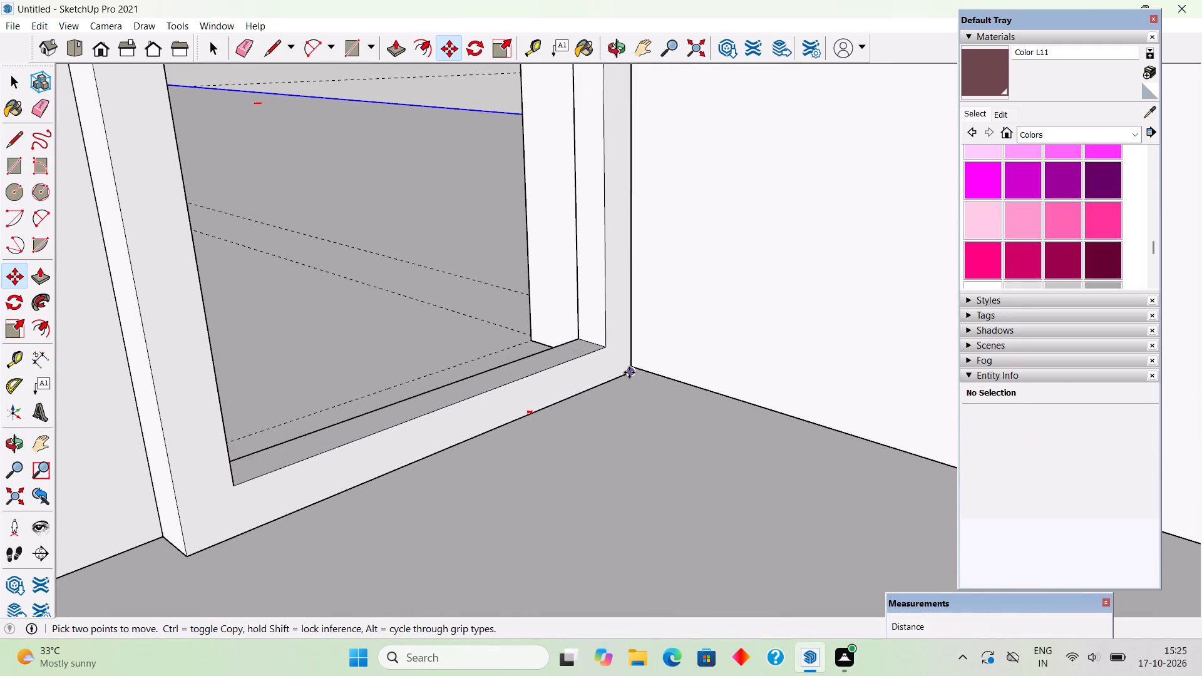
key("space")
left_click(624, 369)
key("m")
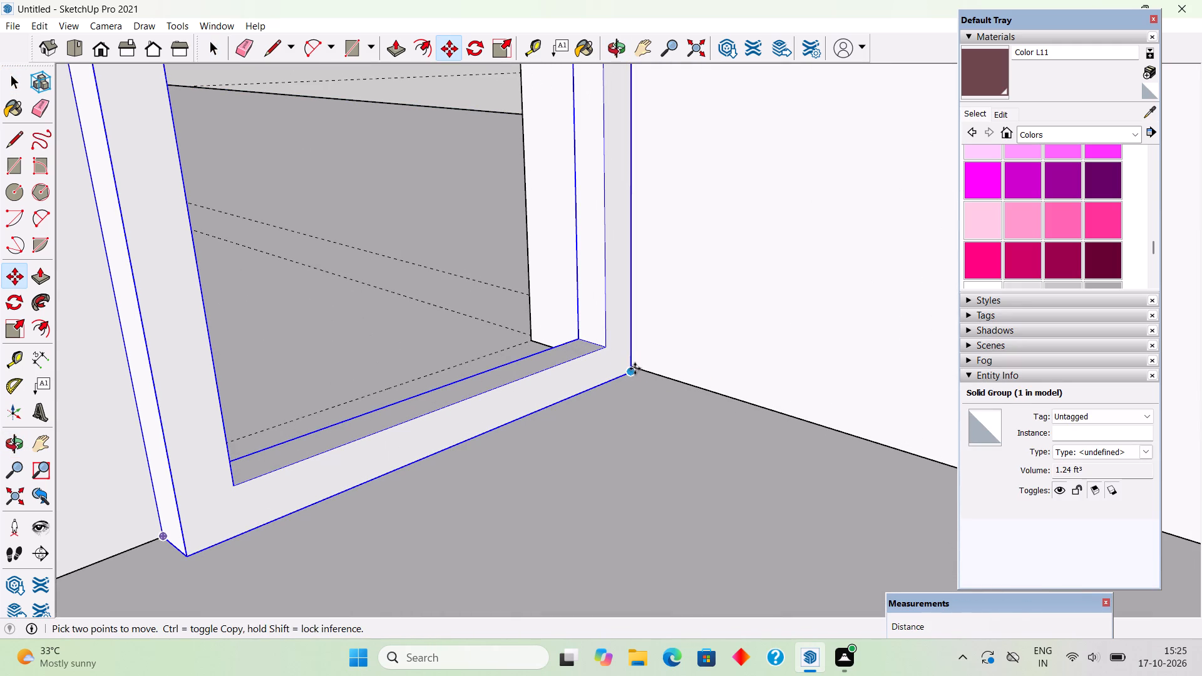
left_click(635, 370)
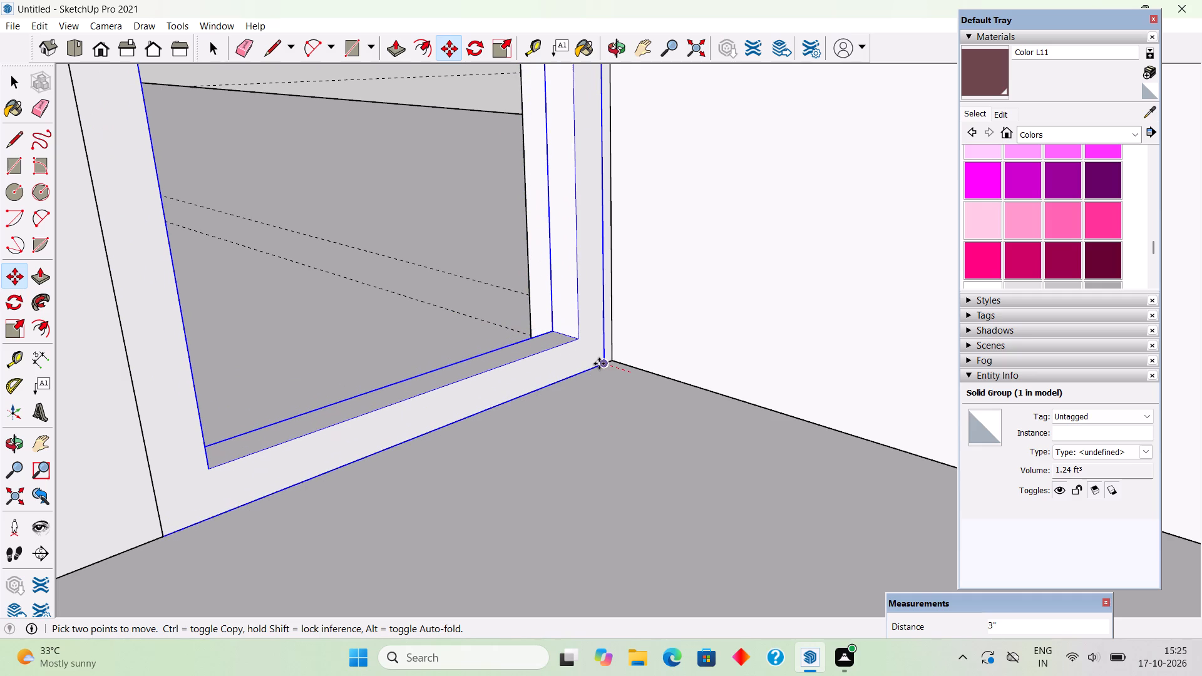
left_click(599, 364)
key("space")
scroll(599, 364, "down", 9)
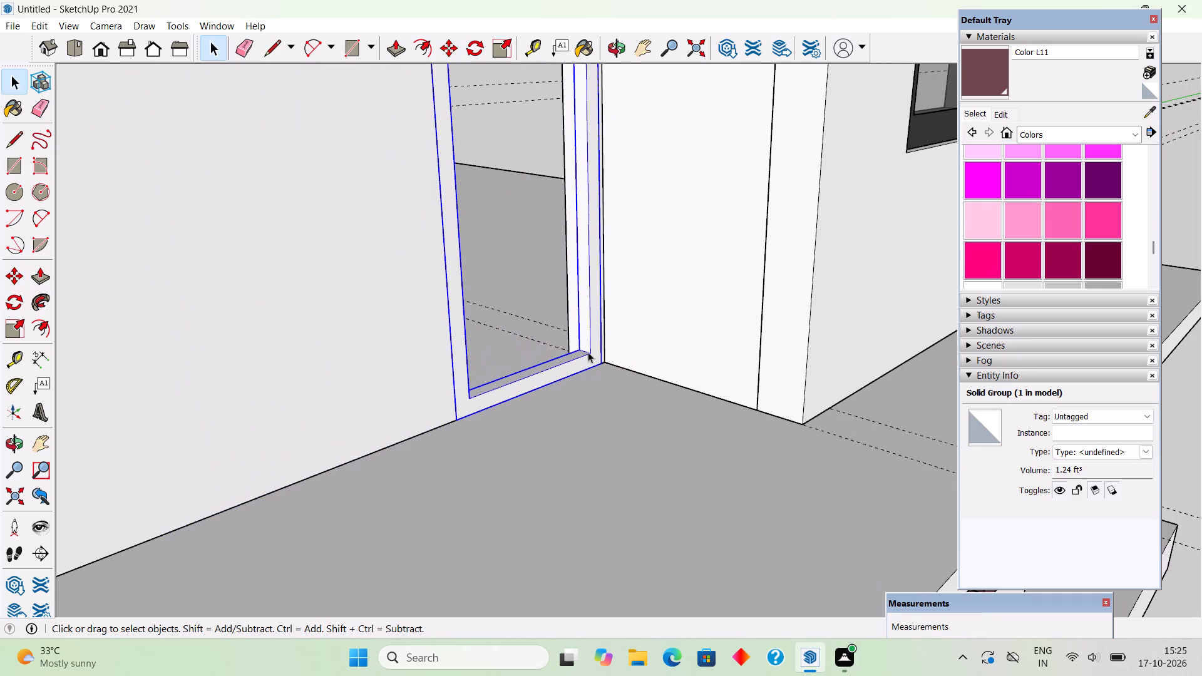
left_click(513, 150)
Draw a 2' 6" by 6' 11" rectangle inside the door frame for the door panel.
scroll(386, 379, "down", 8)
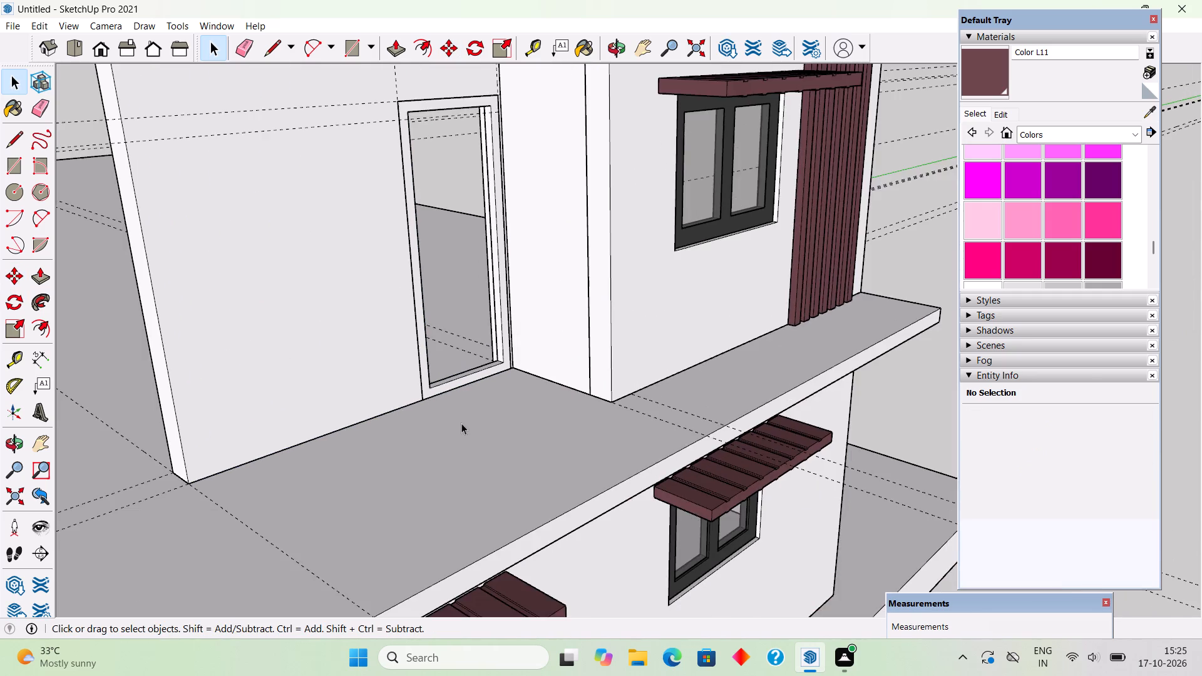
middle_click_drag(393, 402, 274, 432)
scroll(359, 138, "up", 3)
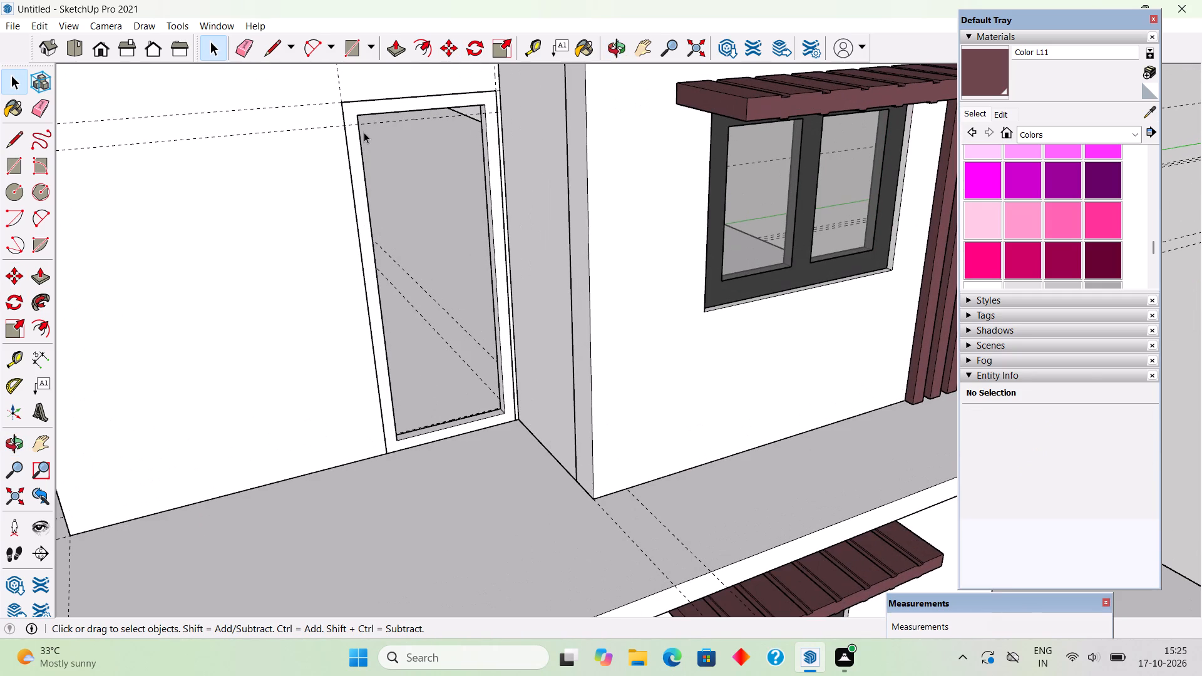
key("r")
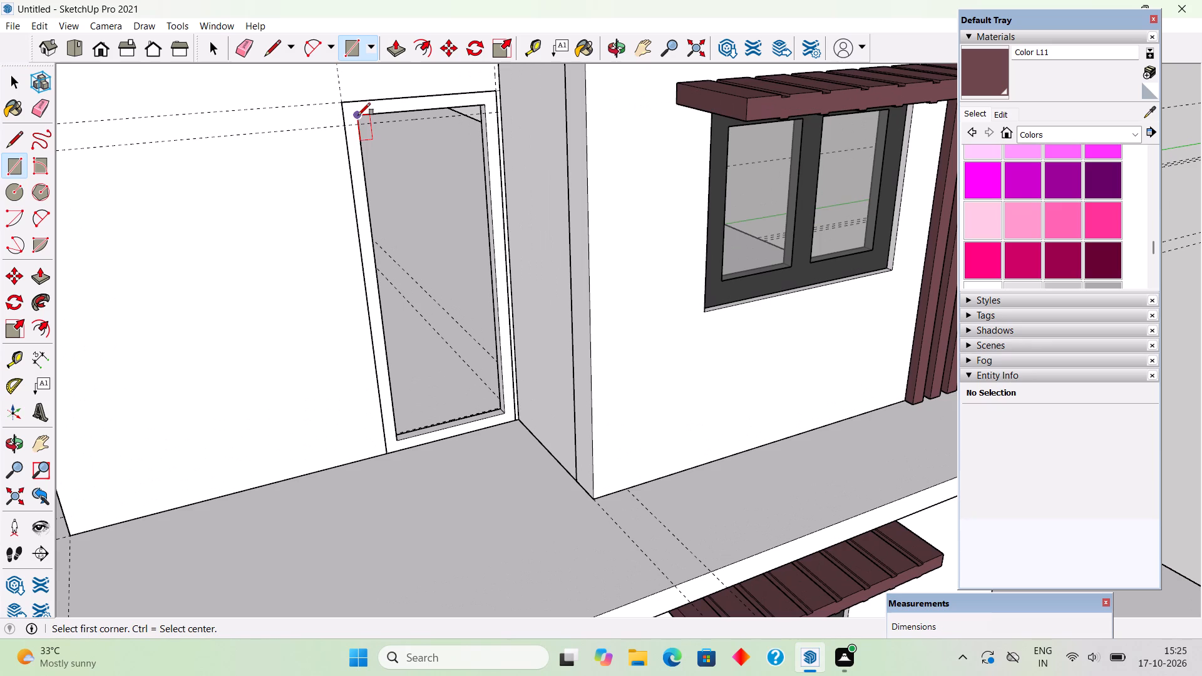
left_click(358, 115)
left_click(503, 417)
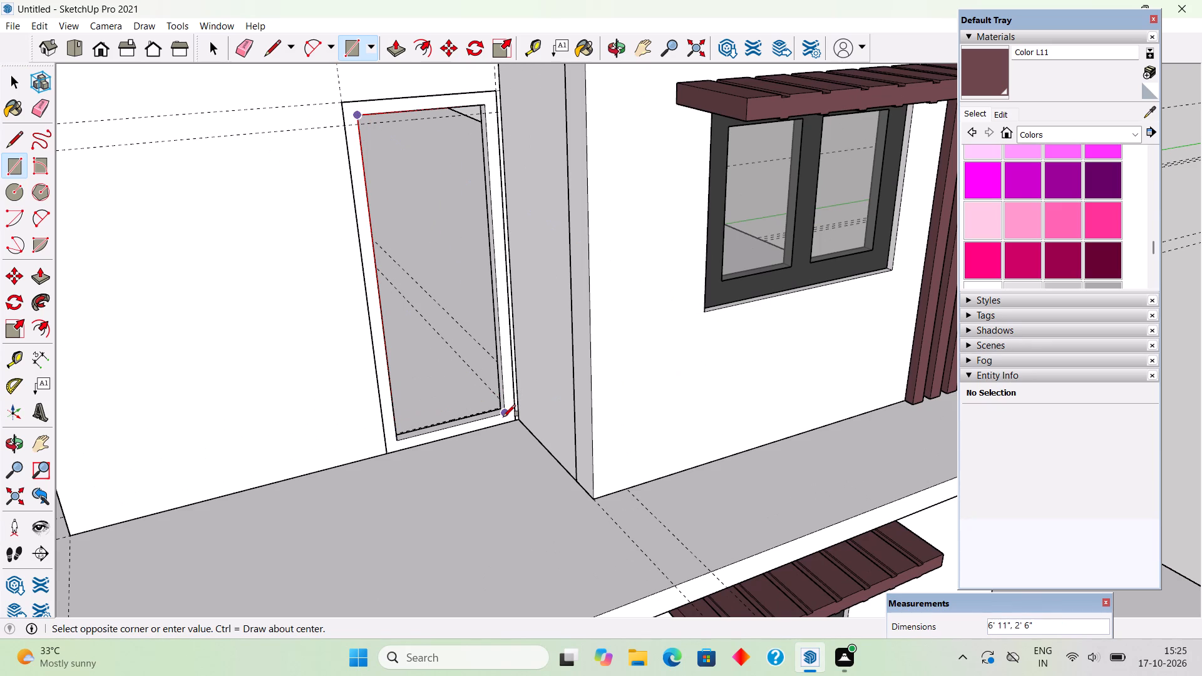
key("space")
Pull the door panel out 2" and make it a group.
key("p")
left_click(485, 387)
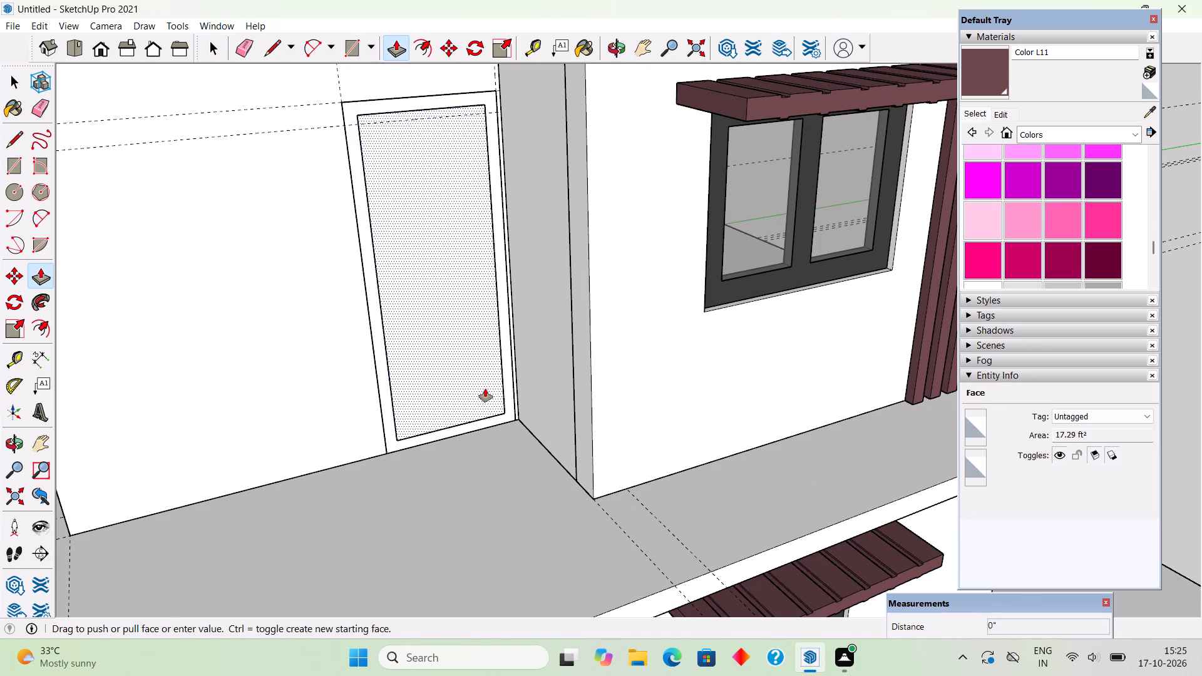
type("2\"")
key("Return")
key("space")
triple_click(487, 390)
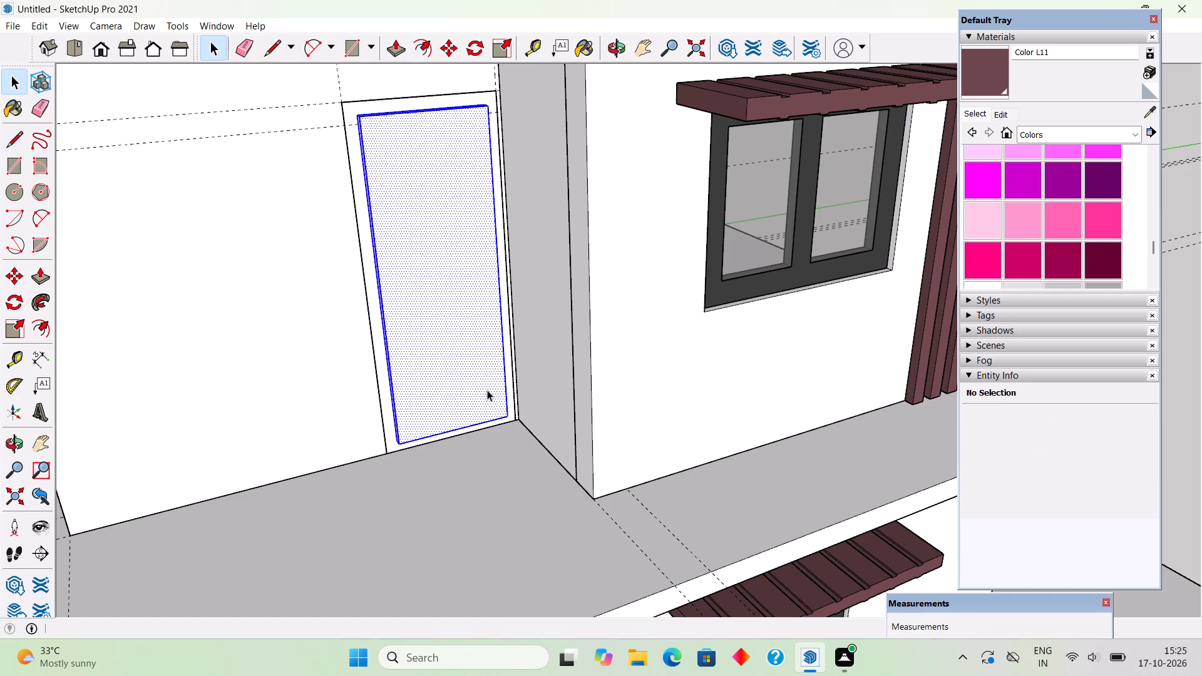
right_click(487, 390)
left_click(557, 521)
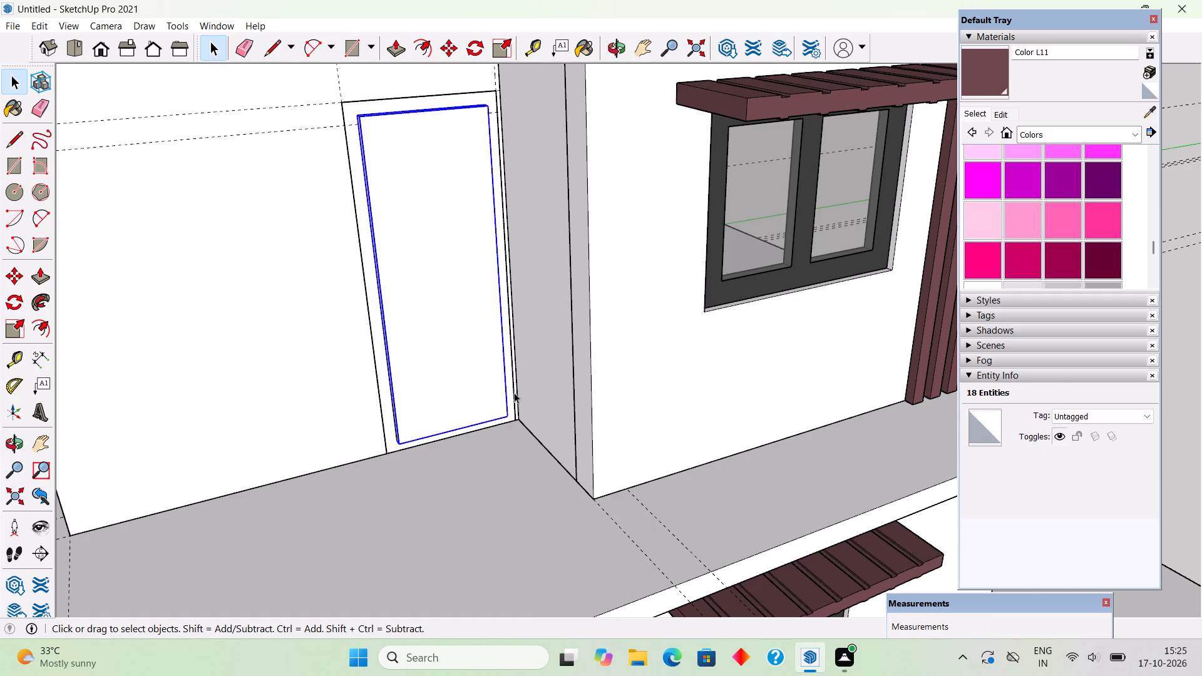
Move the door-panel group back 2" so it sits flush within the door frame.
scroll(516, 386, "up", 10)
key("m")
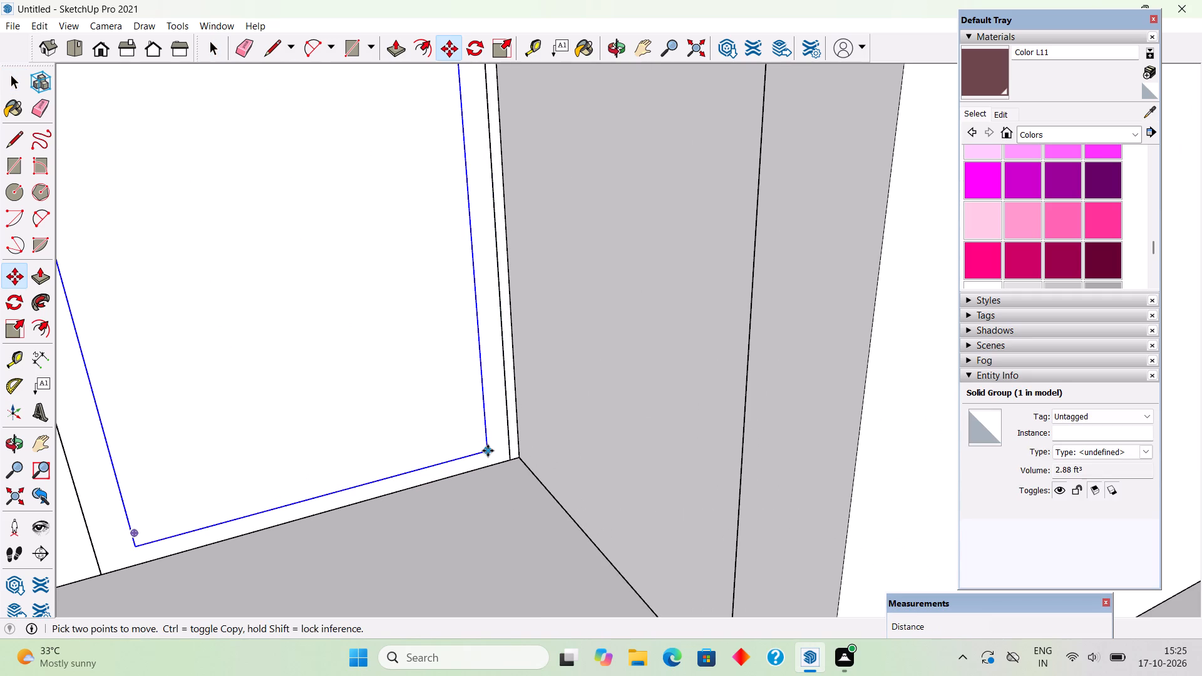
left_click(488, 451)
left_click(481, 446)
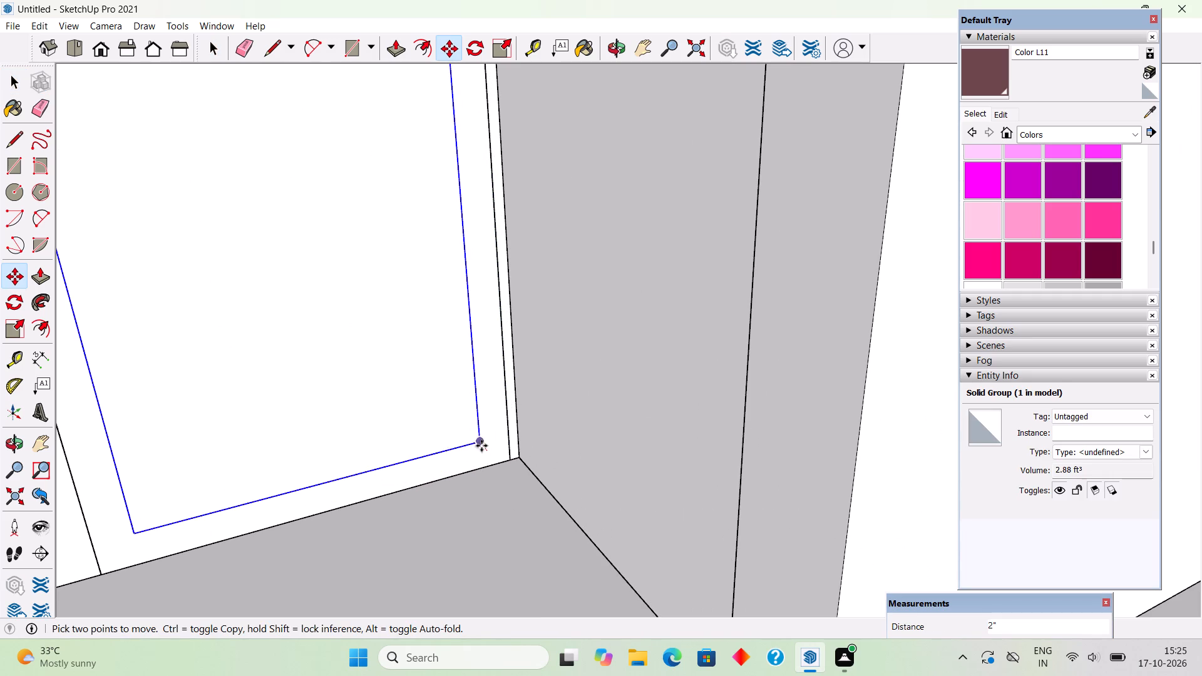
key("space")
scroll(481, 448, "down", 20)
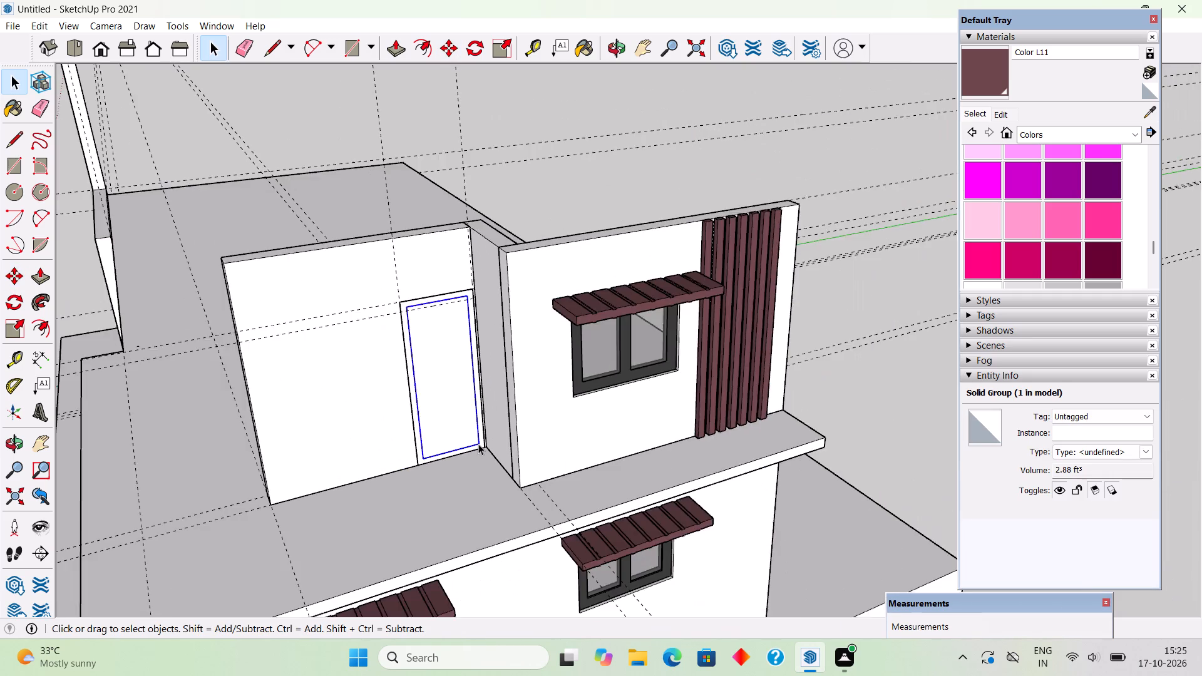
left_click(587, 207)
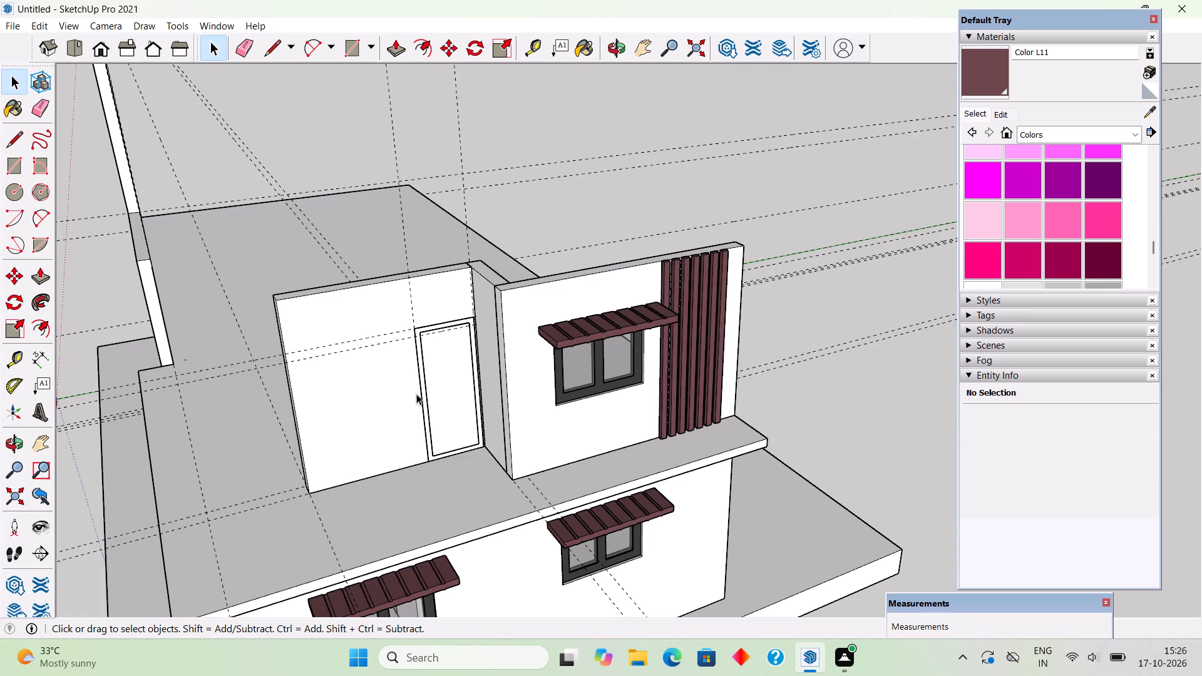
Place a roof guide 9" from the existing lengthwise guide along the railing side of the upper floor.
scroll(382, 399, "up", 5)
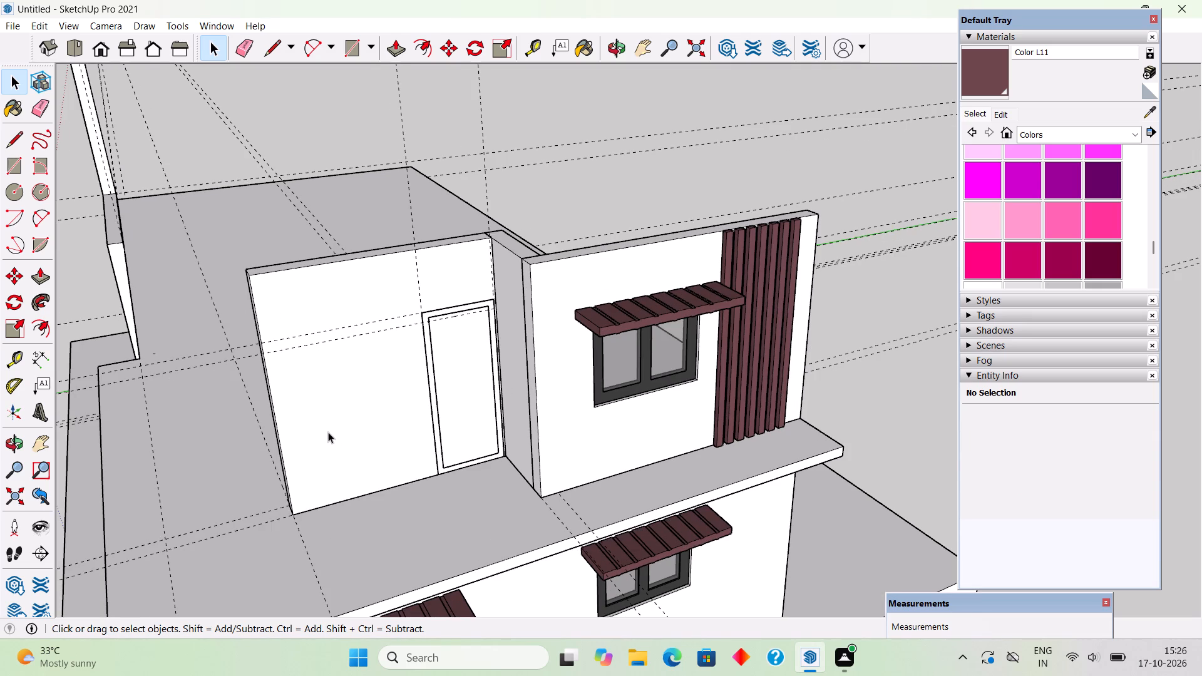
middle_click_drag(279, 471, 318, 491)
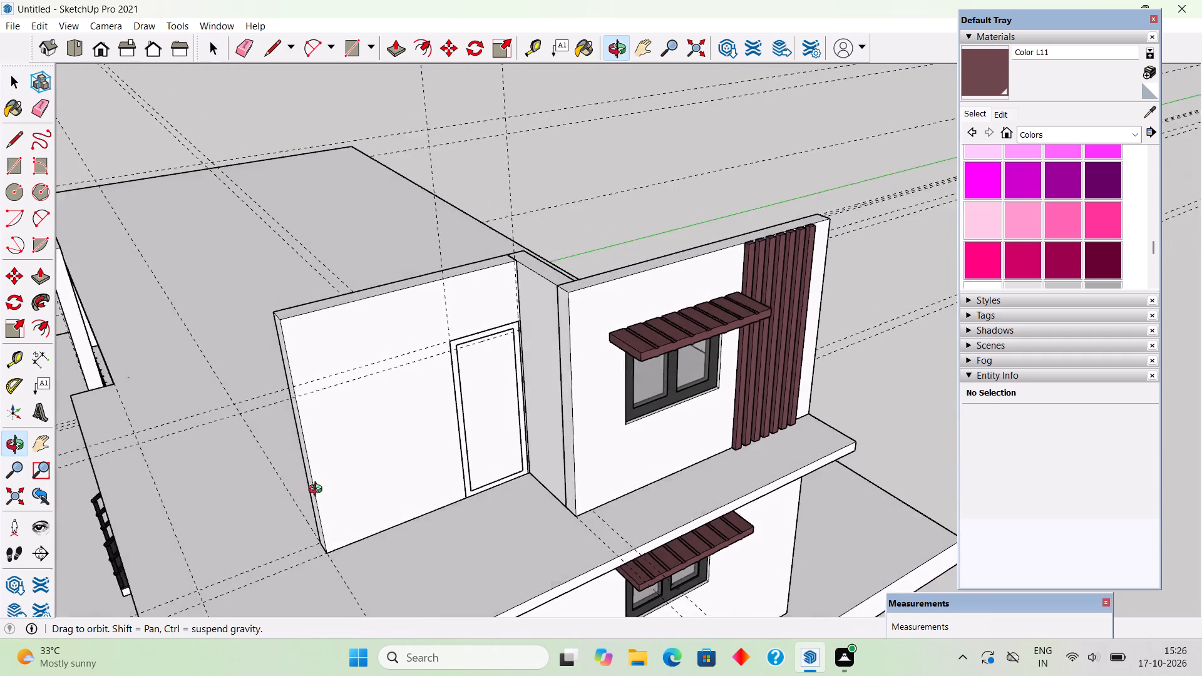
middle_click_drag(318, 491, 401, 422)
scroll(405, 424, "down", 1)
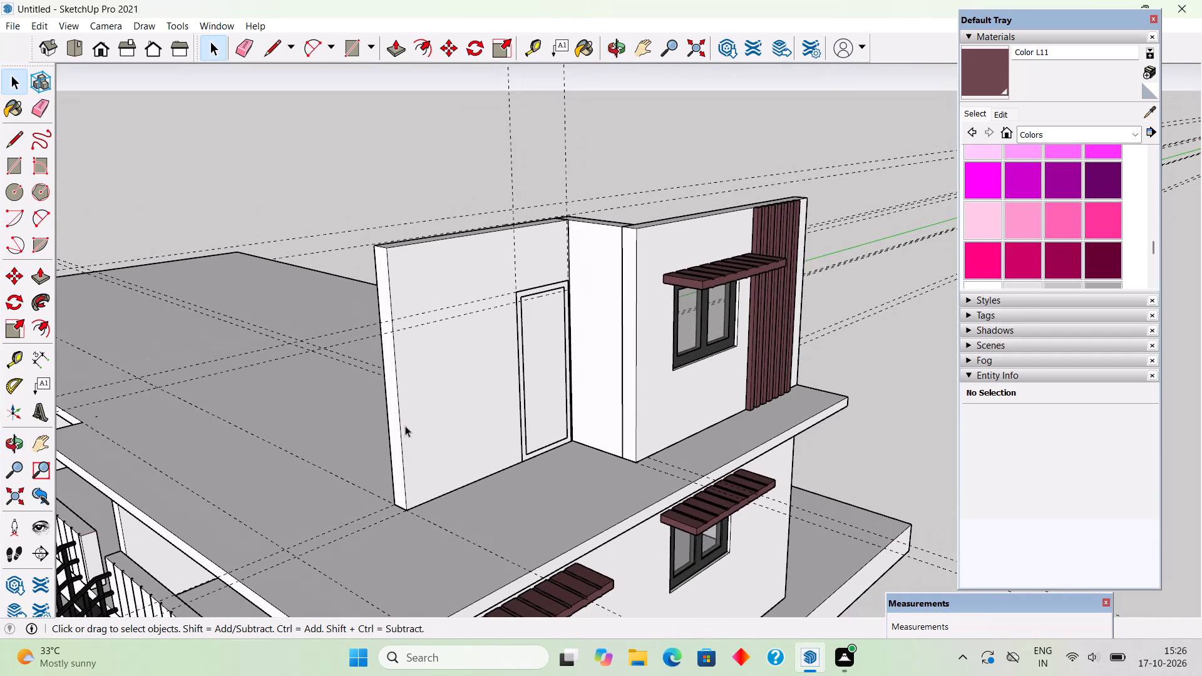
scroll(388, 434, "down", 1)
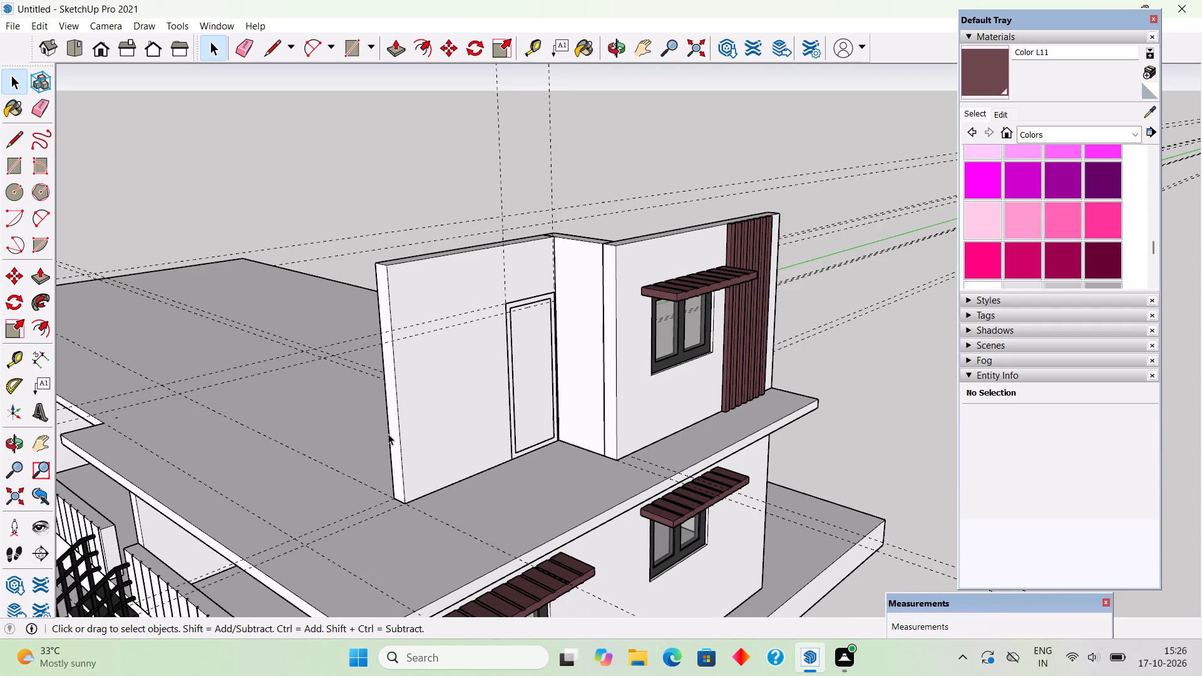
scroll(388, 434, "down", 3)
middle_click_drag(352, 480, 306, 515)
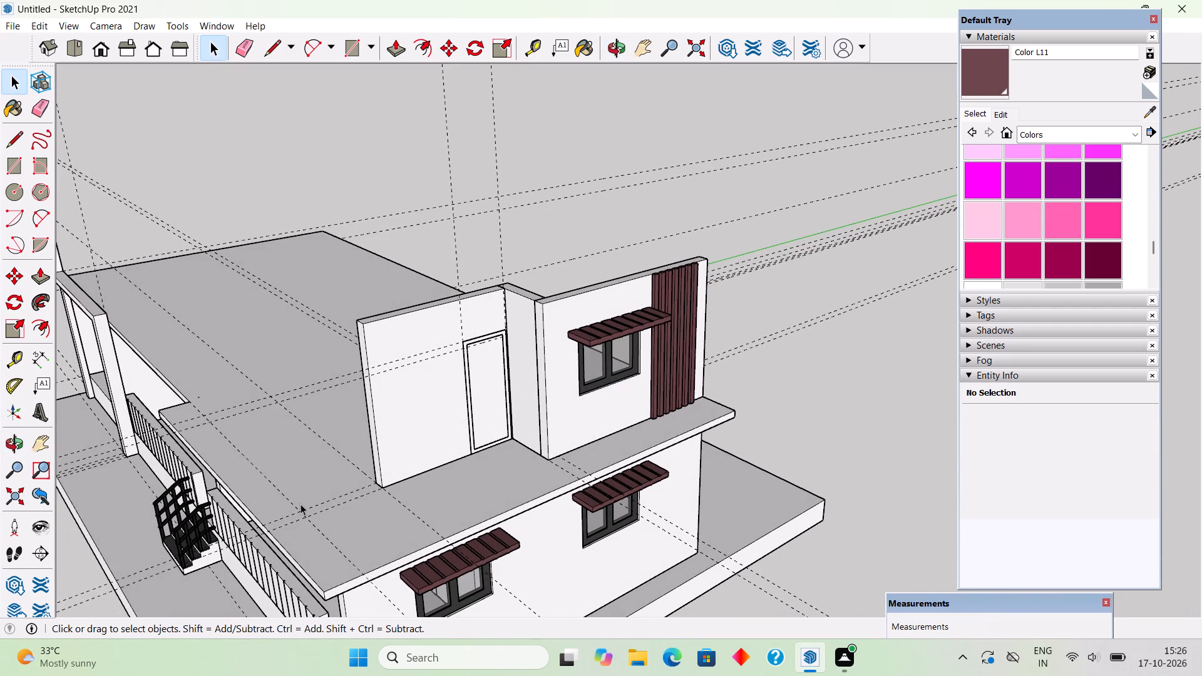
key("r")
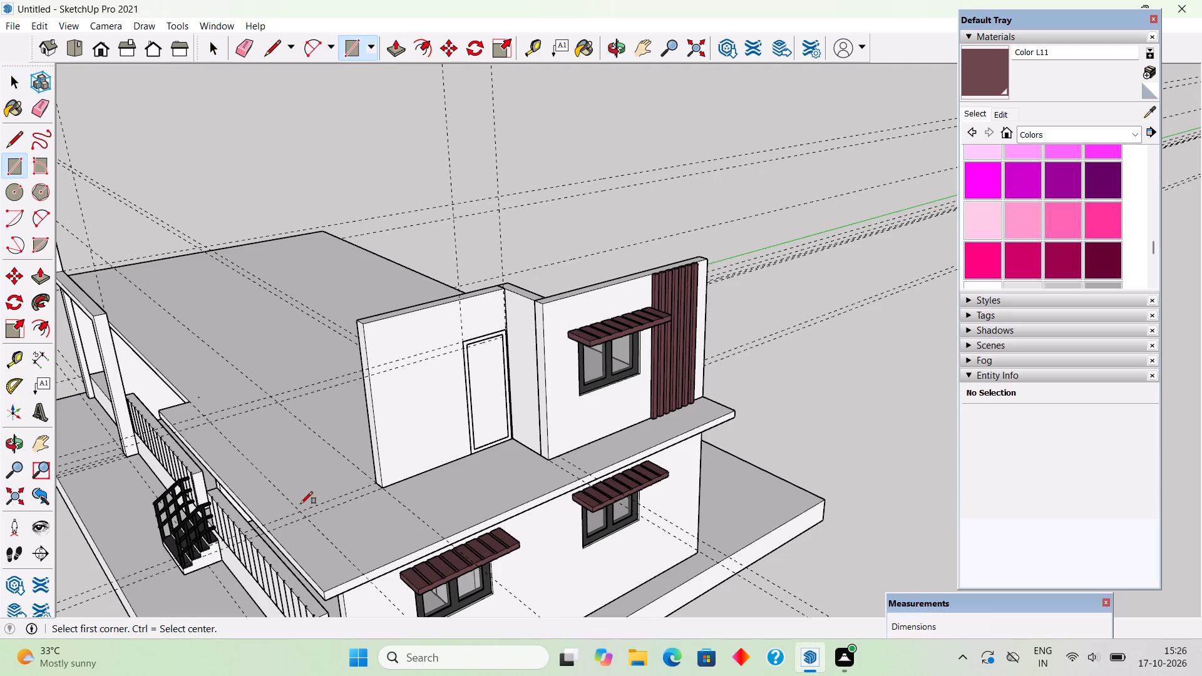
key("t")
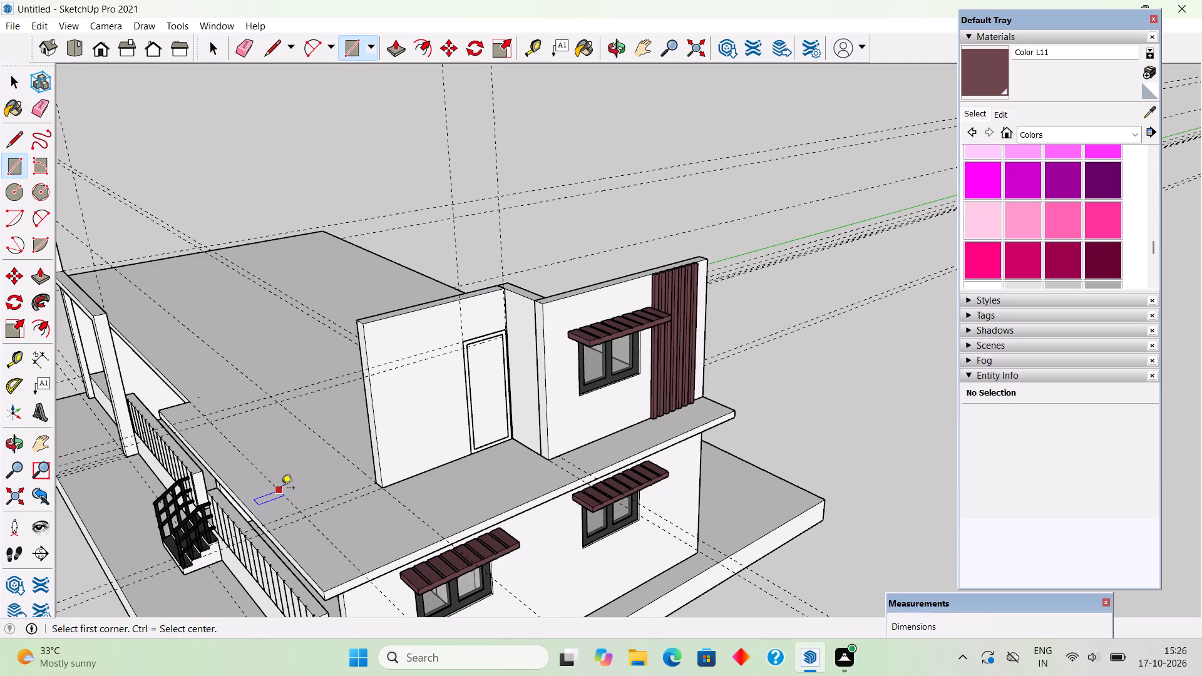
left_click(281, 493)
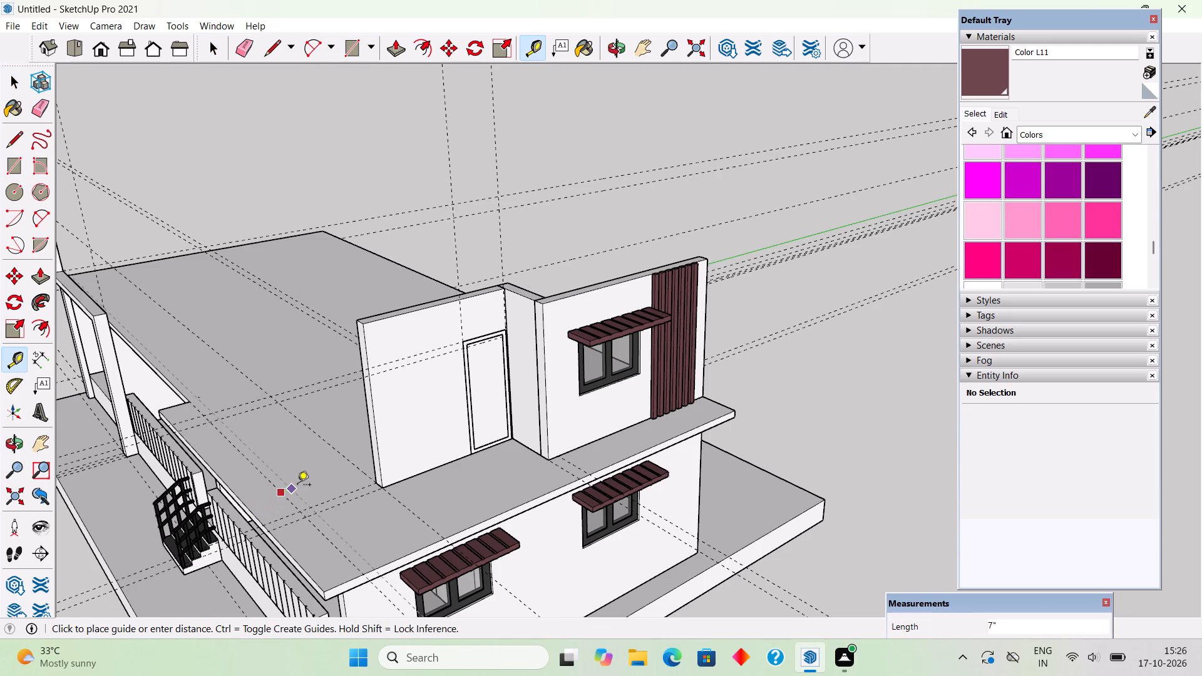
type("9\"")
key("Return")
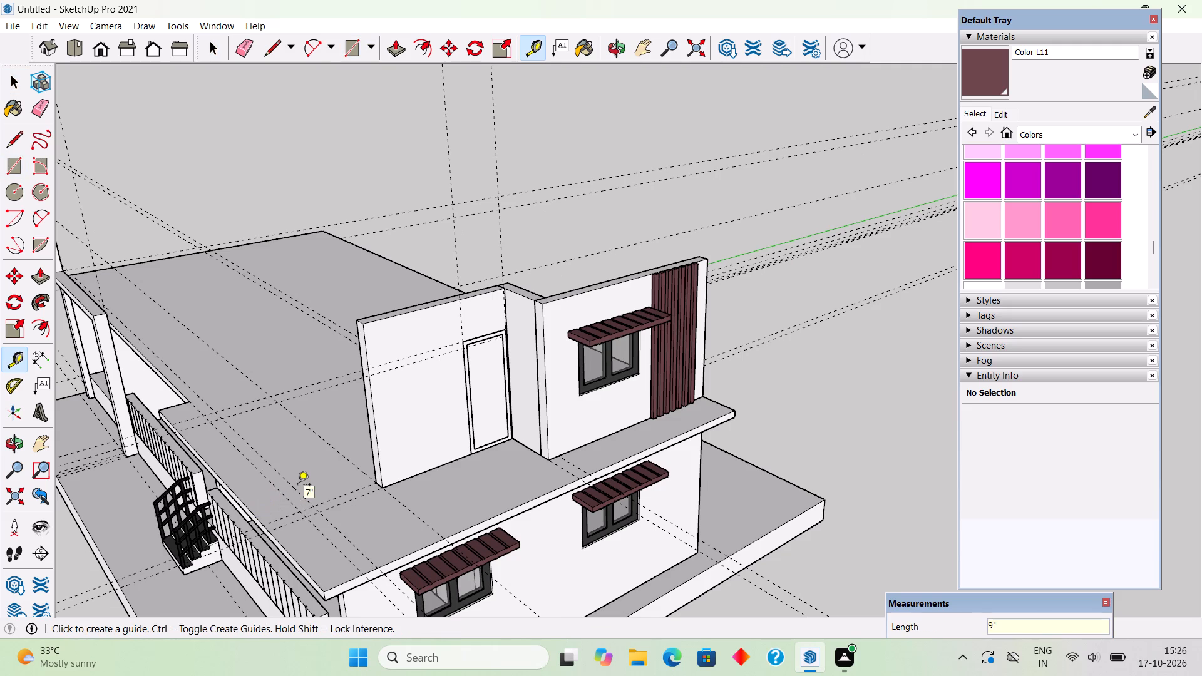
key("space")
Extend the roof slab's projecting section about 4 1/2" by pulling the small end face where its edge steps.
middle_click_drag(278, 466, 280, 515)
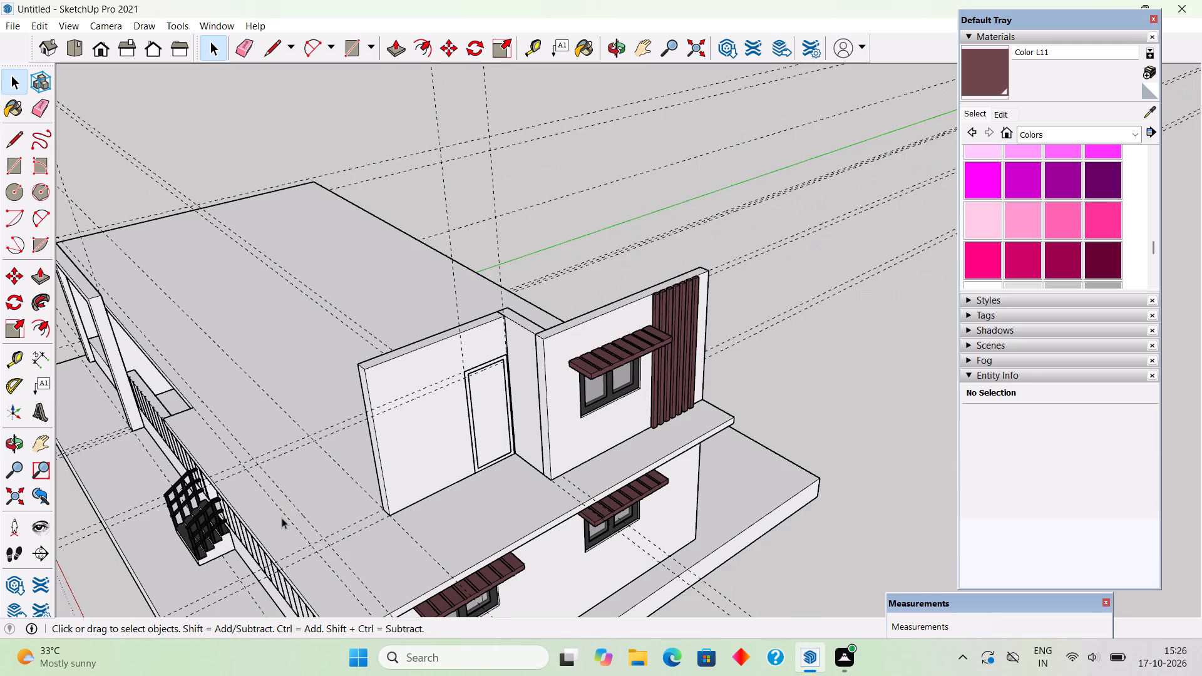
middle_click_drag(185, 481, 428, 429)
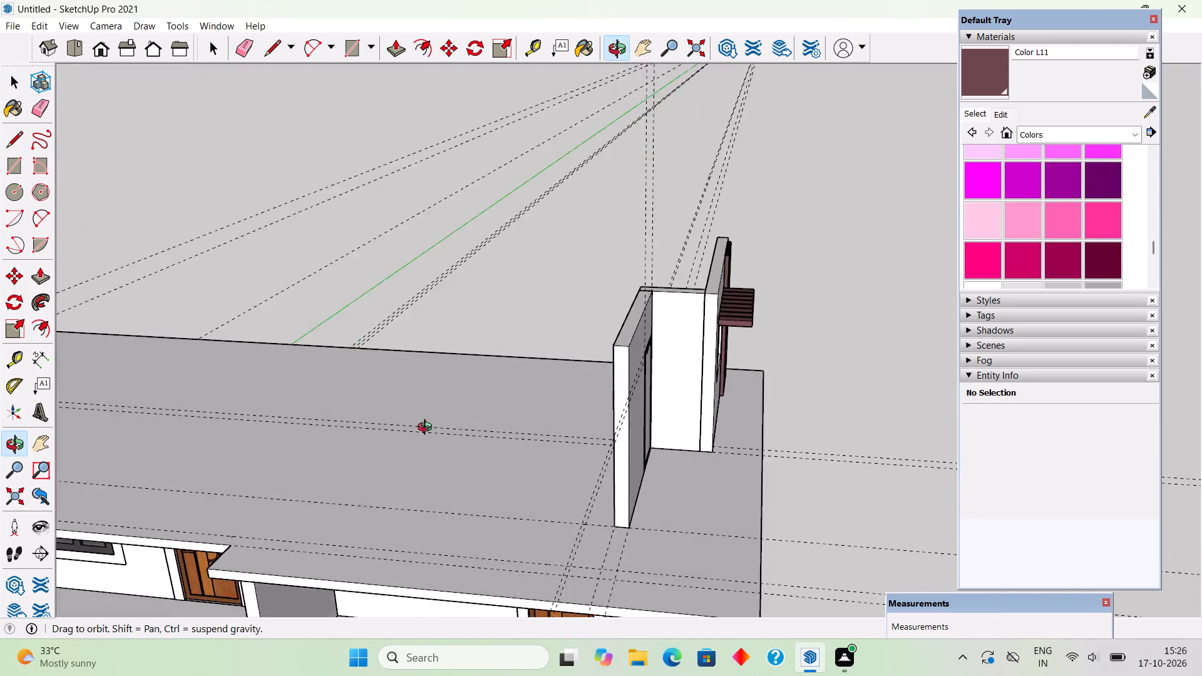
middle_click_drag(428, 429, 453, 398)
scroll(453, 398, "down", 3)
middle_click_drag(452, 448, 516, 496)
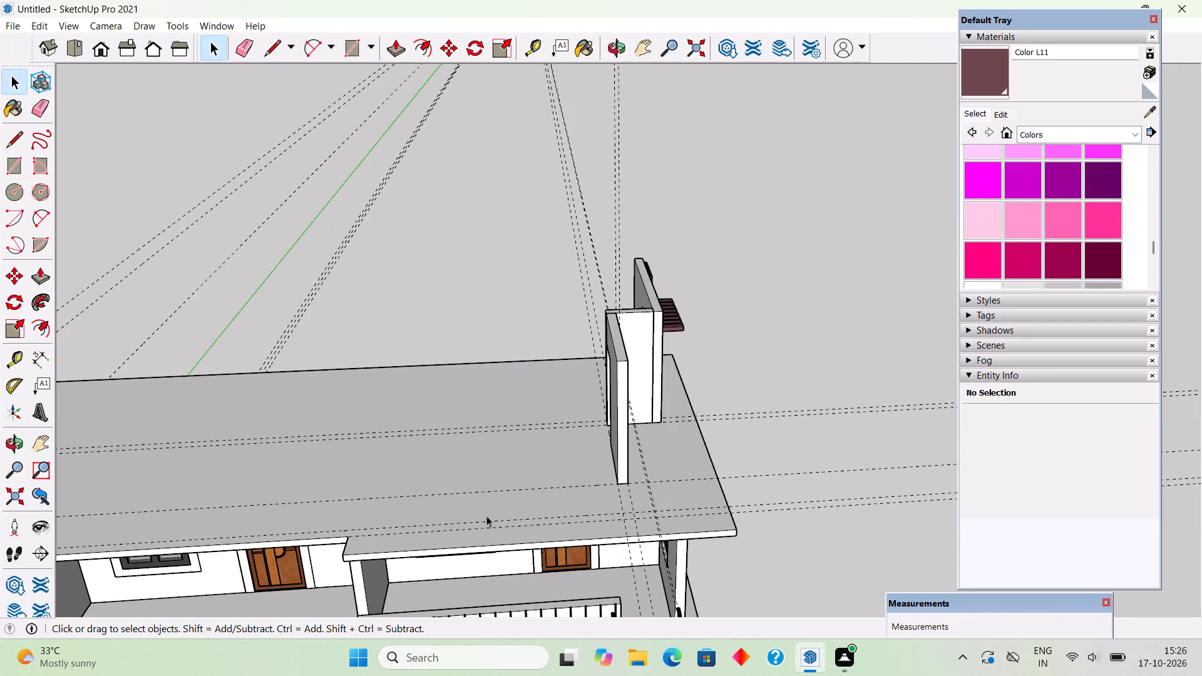
middle_click_drag(366, 494, 465, 414)
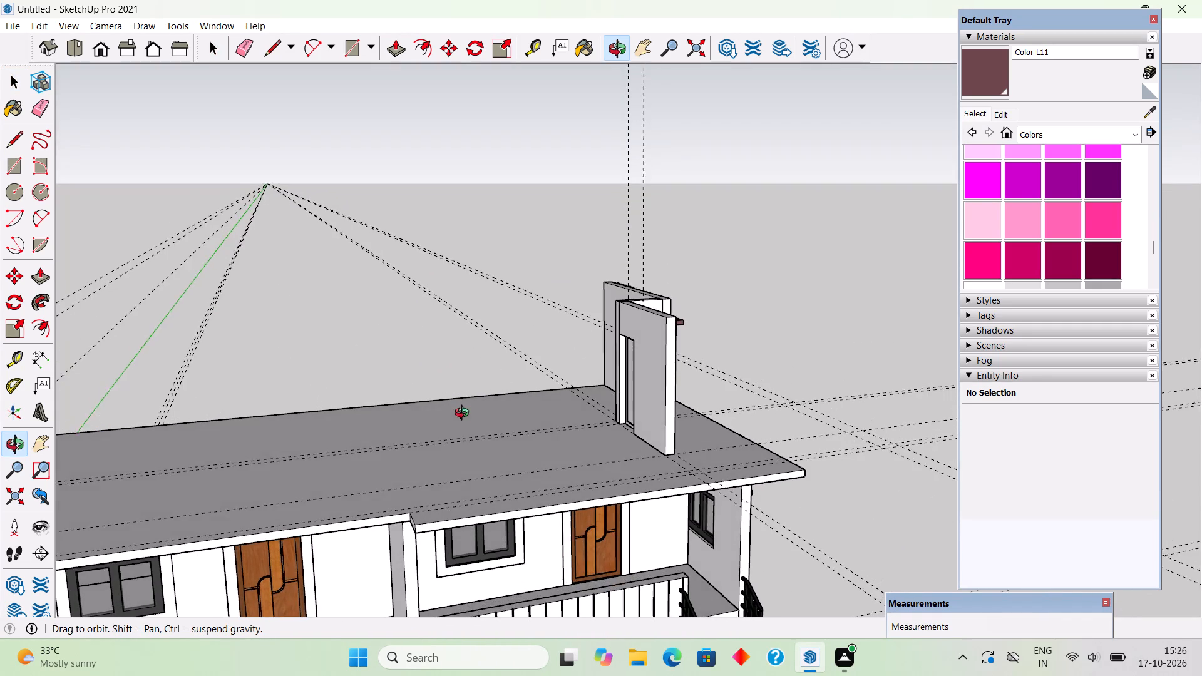
middle_click_drag(465, 414, 465, 420)
scroll(412, 526, "up", 7)
middle_click_drag(419, 516, 433, 479)
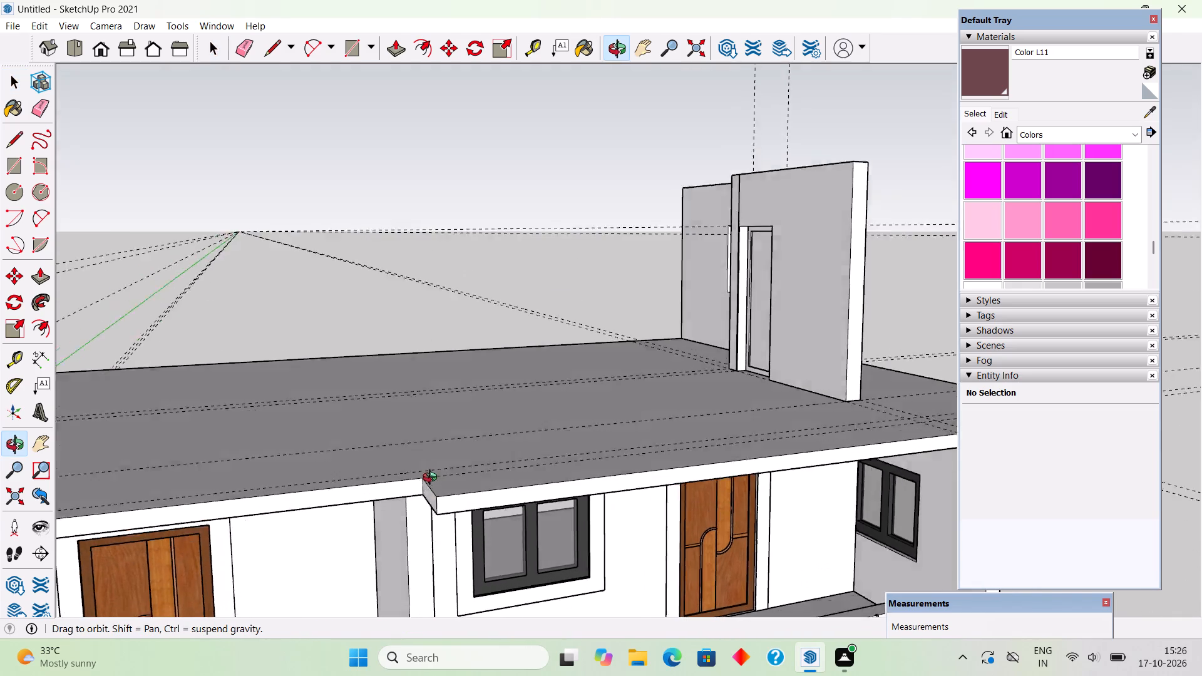
middle_click_drag(433, 479, 451, 421)
triple_click(461, 376)
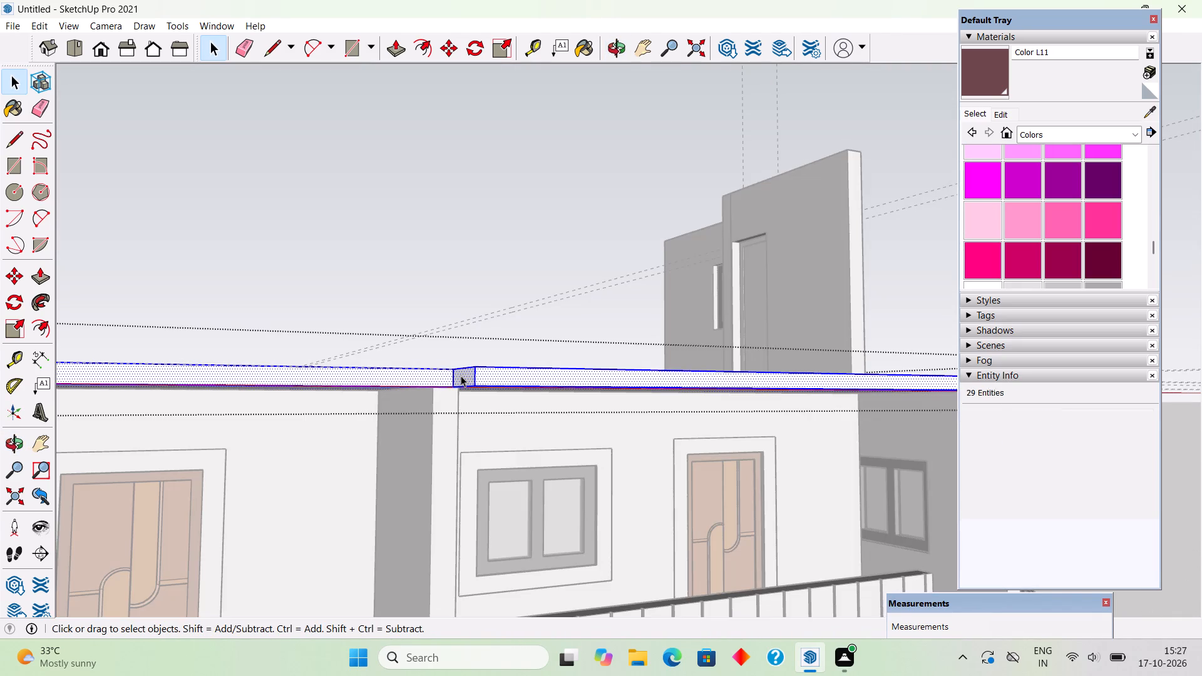
key("p")
left_click(467, 374)
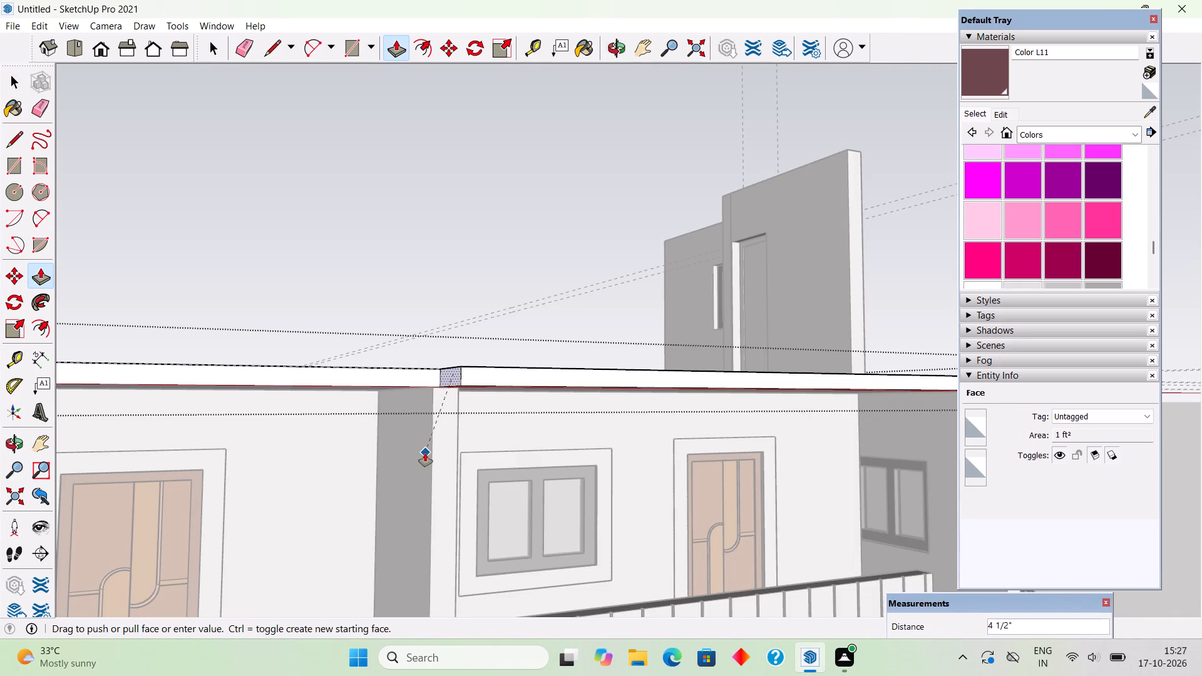
left_click(425, 465)
key("space")
left_click(418, 231)
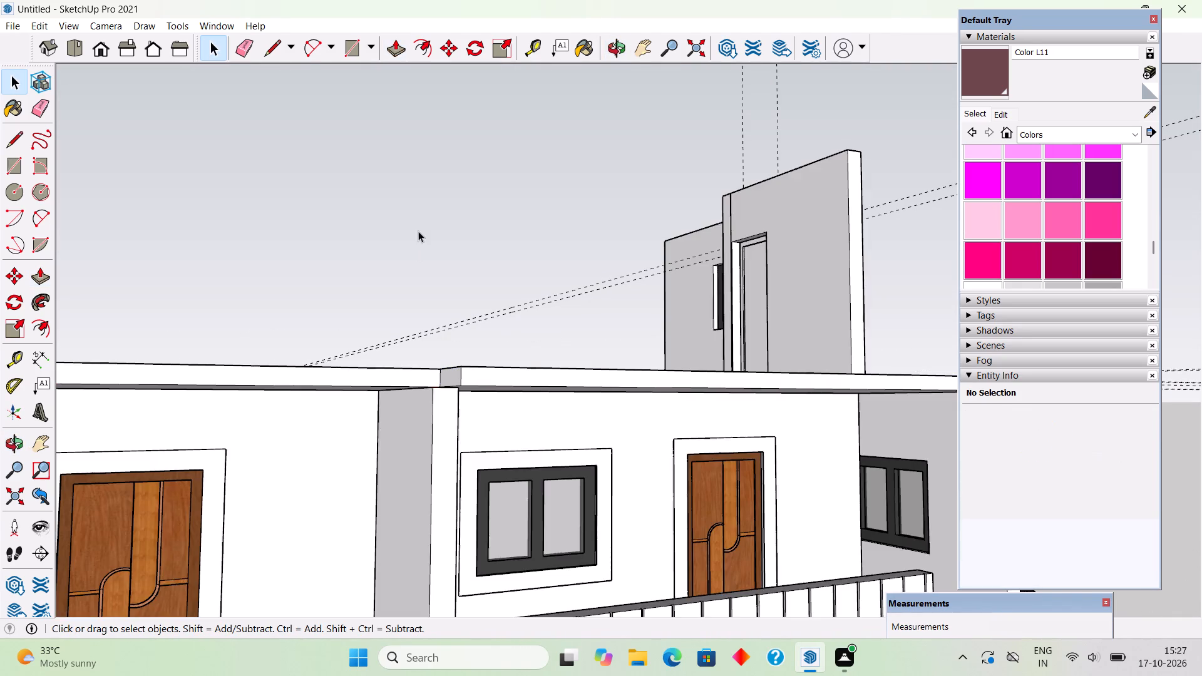
Place a cross guide 9" in from the roof slab's stepped edge and another in line with that edge.
scroll(402, 489, "down", 4)
middle_click_drag(470, 305, 339, 459)
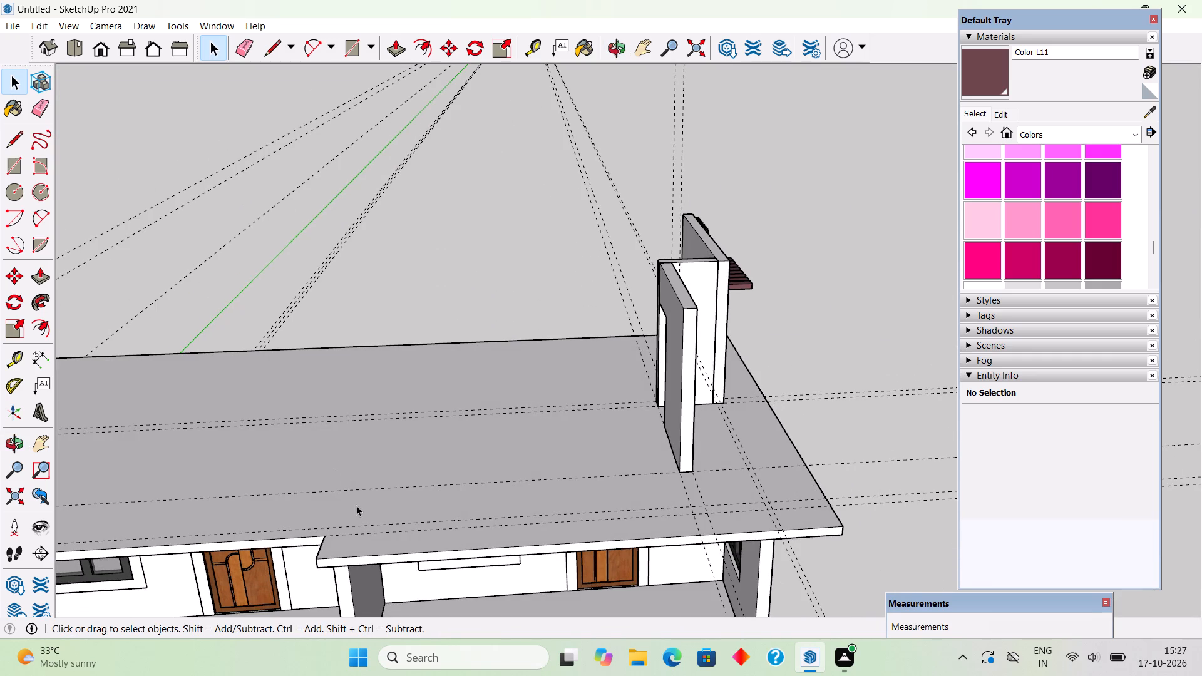
key("t")
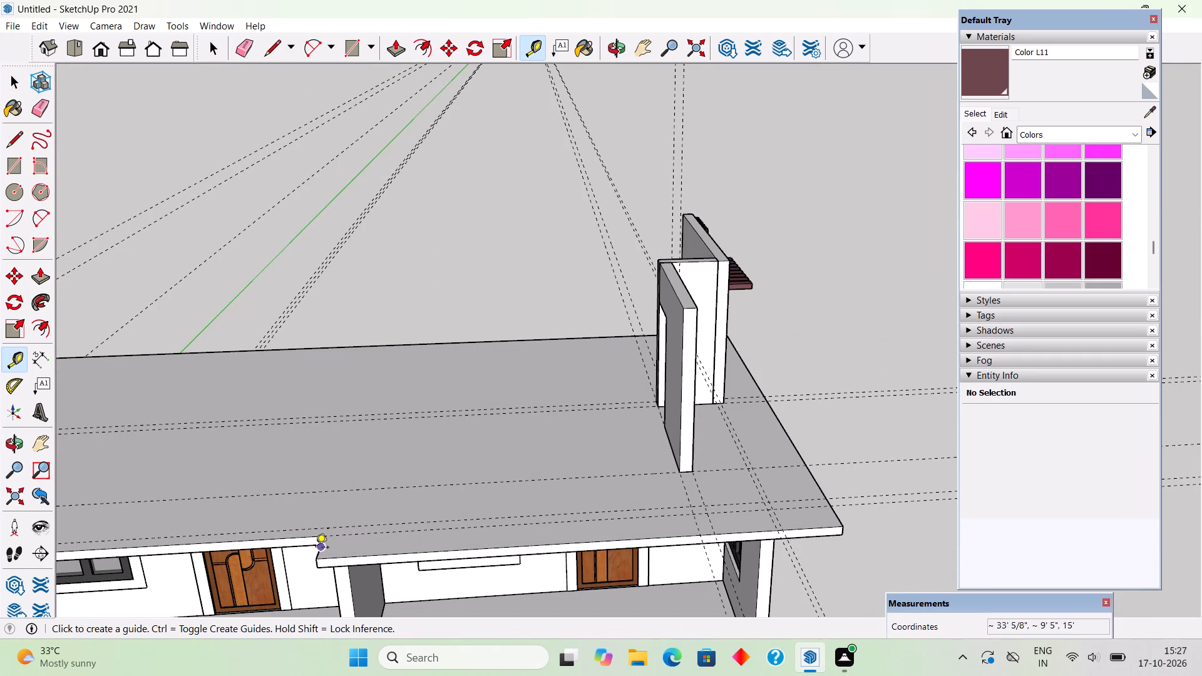
left_click(316, 548)
type("9\"")
key("Return")
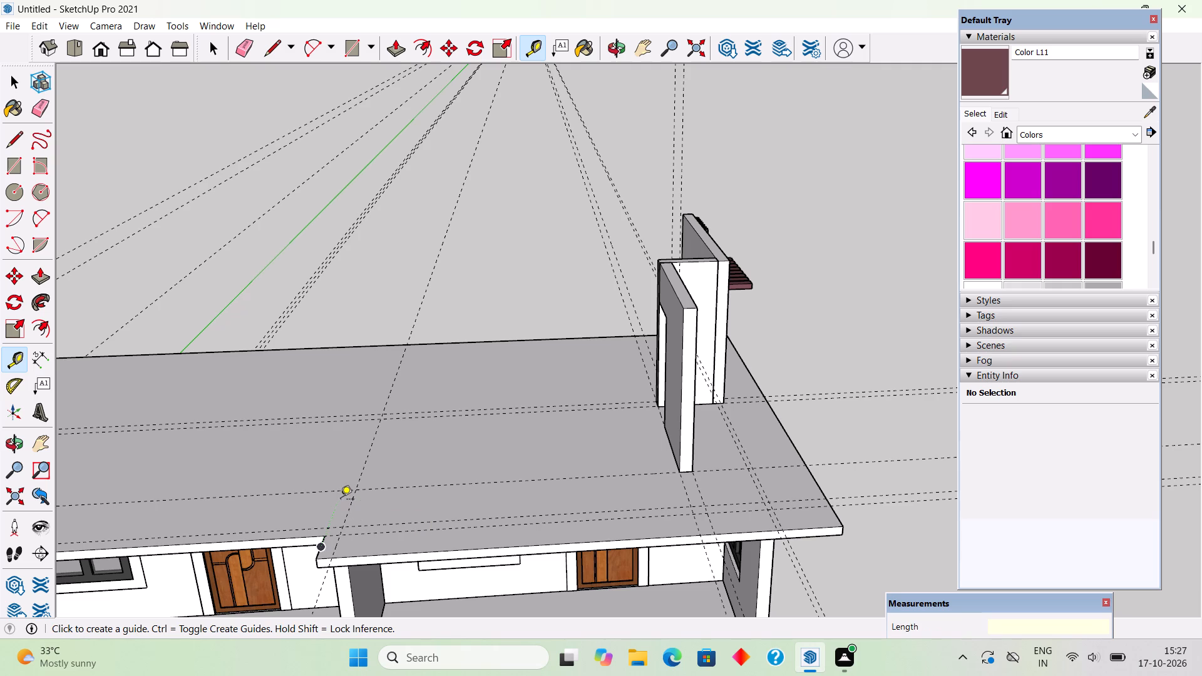
left_click(349, 496)
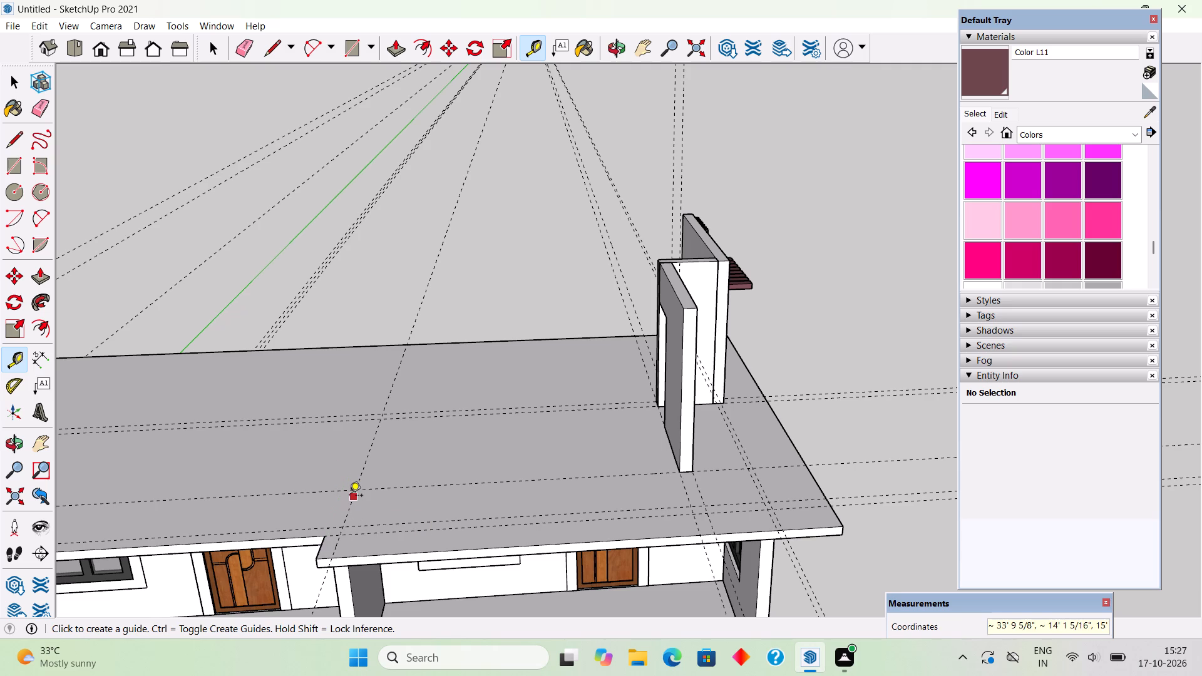
left_click(325, 531)
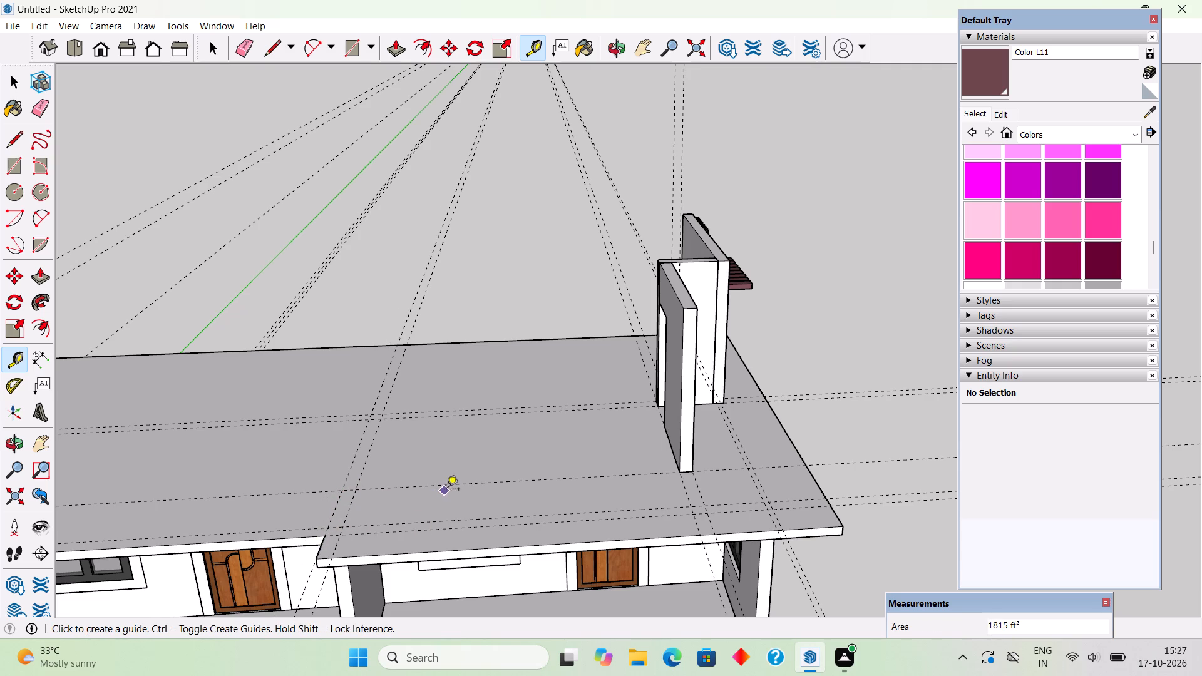
Draw a wall footprint about 19' 9" by 9" between the guides, from the slab's stepped corner towards the door-wall side.
key("r")
scroll(360, 501, "up", 3)
left_click(322, 531)
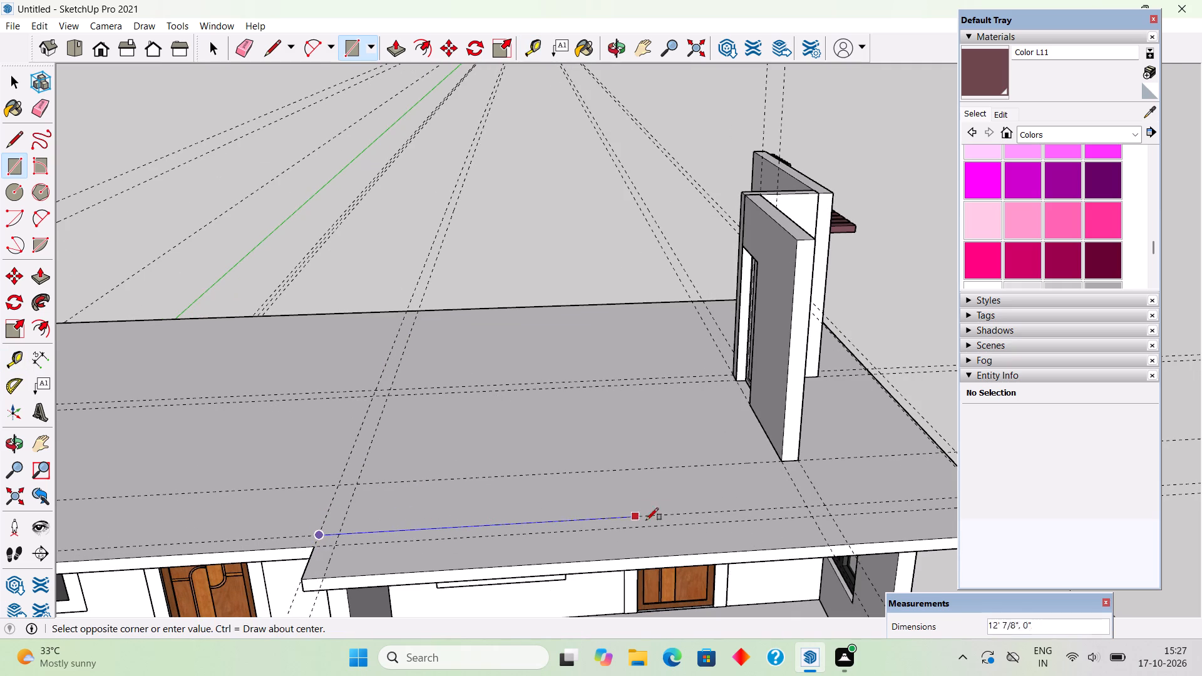
left_click(831, 518)
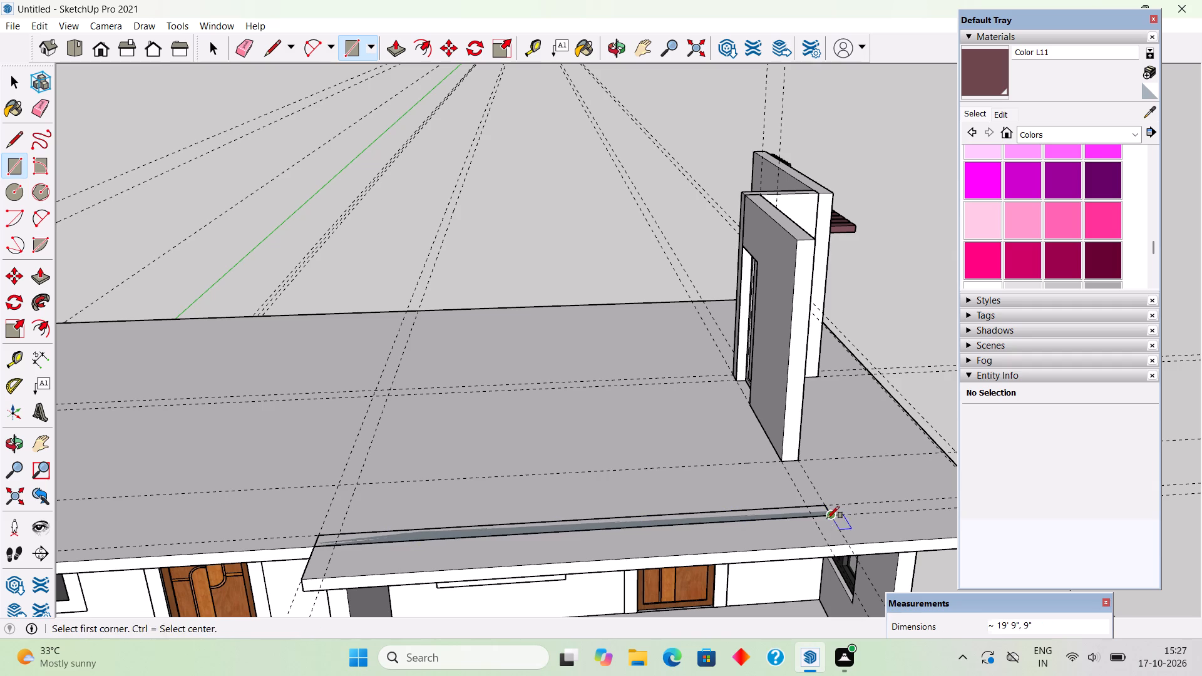
key("space")
Pull the wall footprint up to the height of the door wall and make the new wall a group.
key("p")
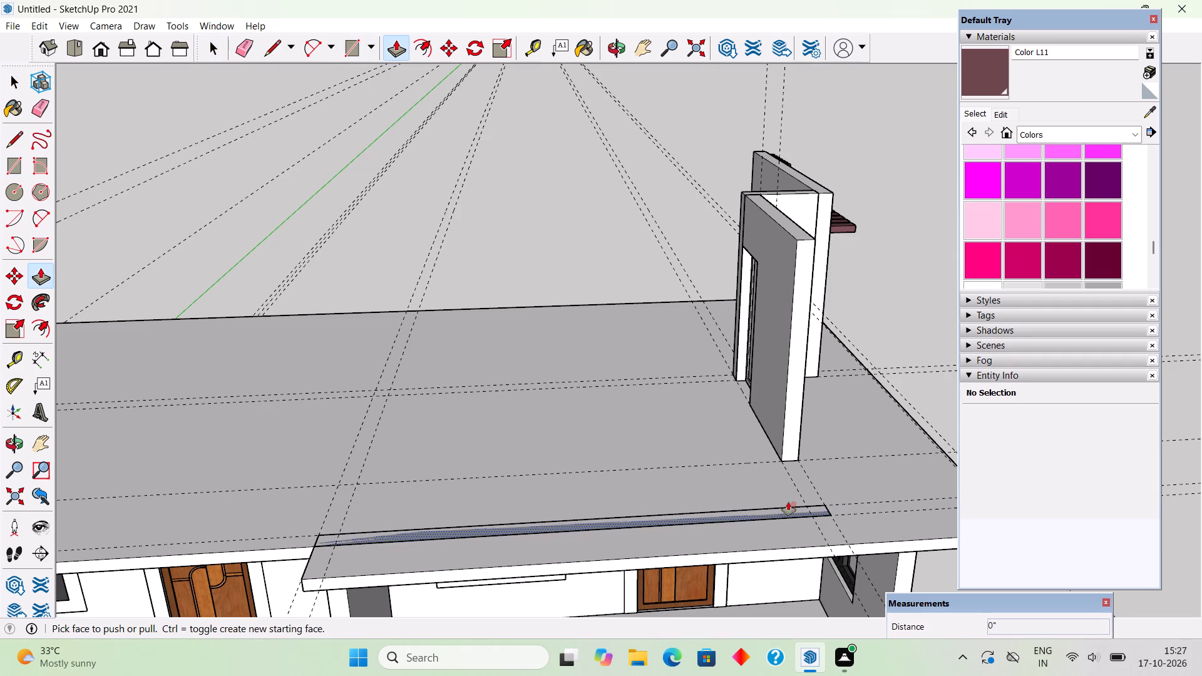
left_click(788, 509)
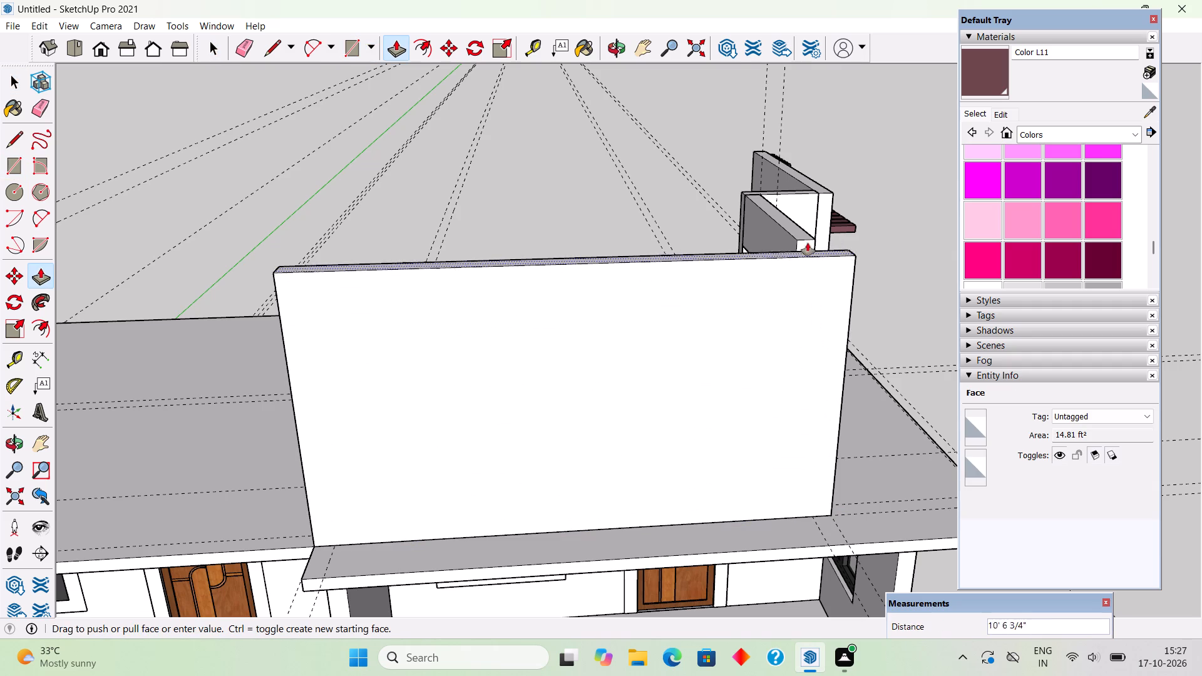
scroll(804, 233, "up", 1)
middle_click_drag(827, 222, 423, 309)
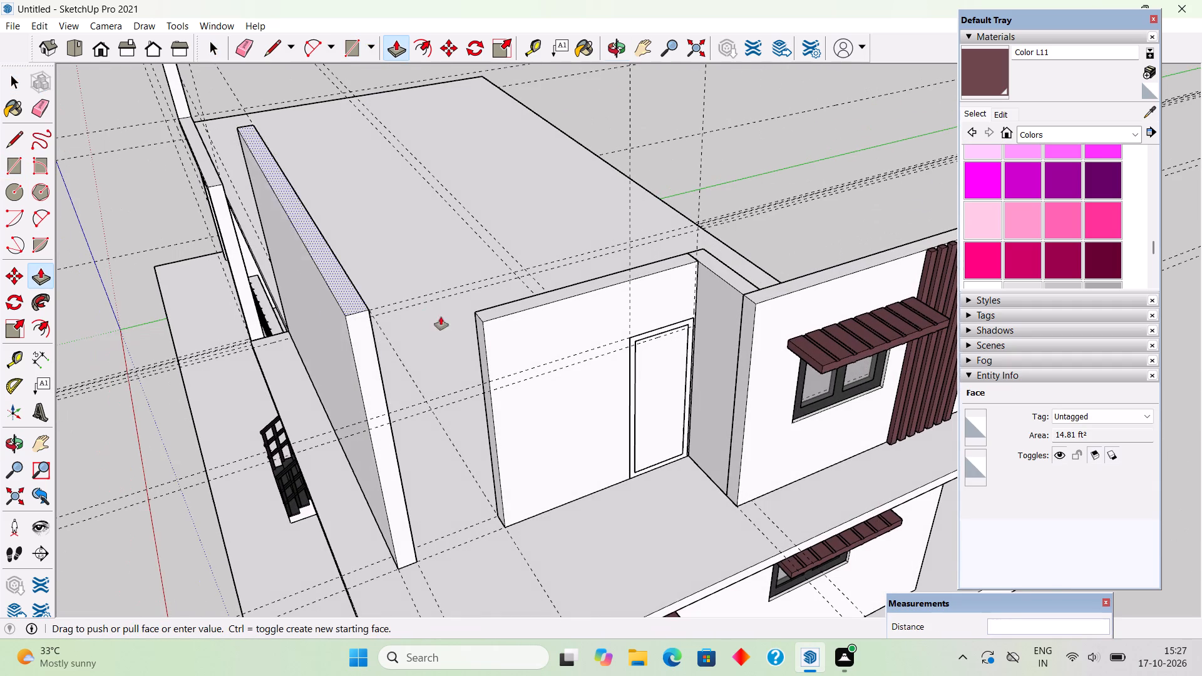
left_click(498, 310)
key("space")
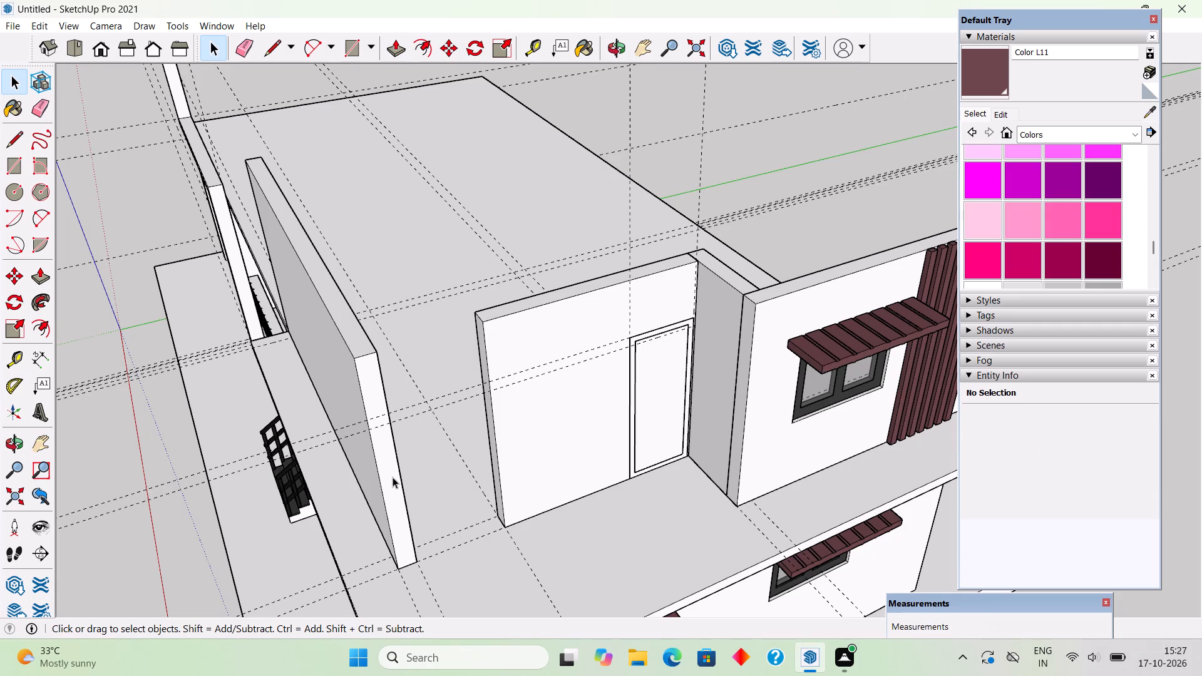
triple_click(393, 477)
left_click(393, 477)
right_click(393, 477)
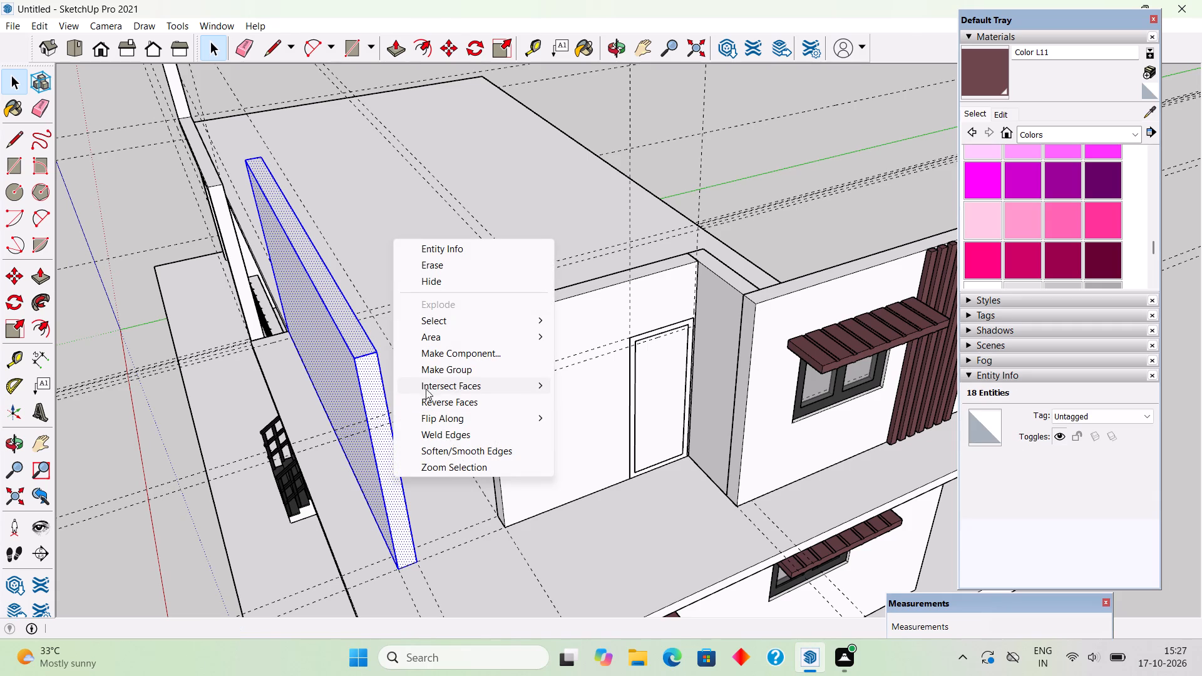
left_click(432, 375)
Extend the free end of the door wall inside its group until it meets the new long wall.
scroll(432, 375, "down", 6)
middle_click_drag(422, 424, 382, 384)
scroll(473, 421, "up", 4)
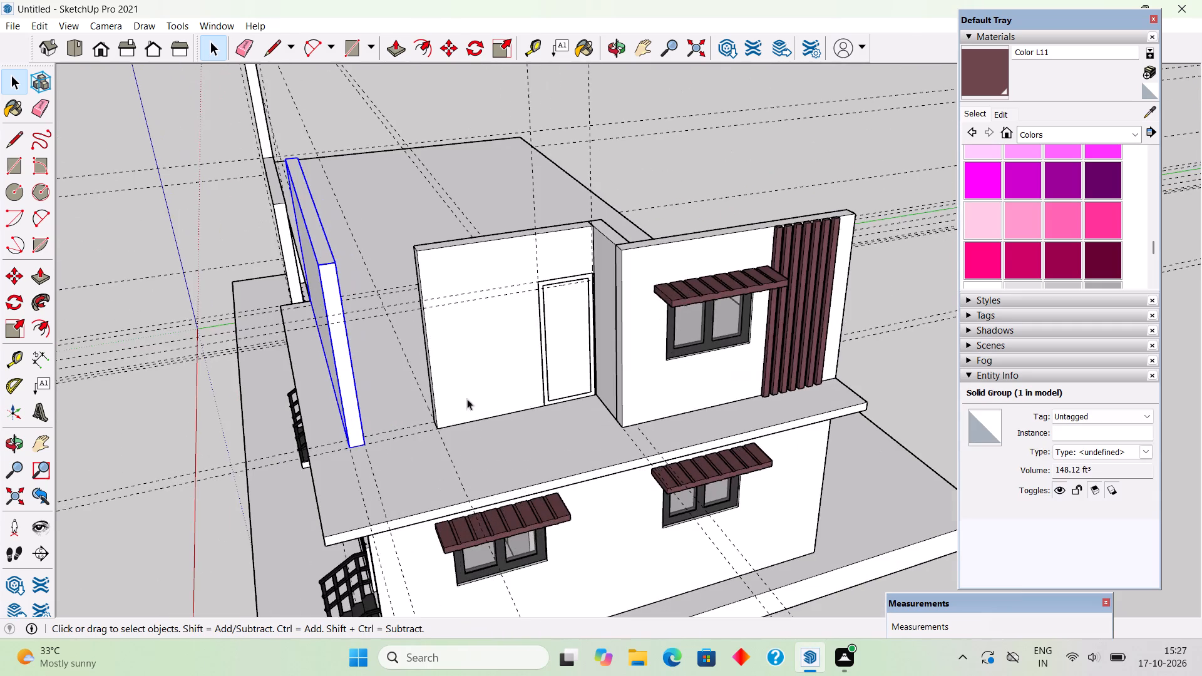
middle_click_drag(394, 379, 531, 451)
scroll(532, 446, "up", 5)
triple_click(532, 446)
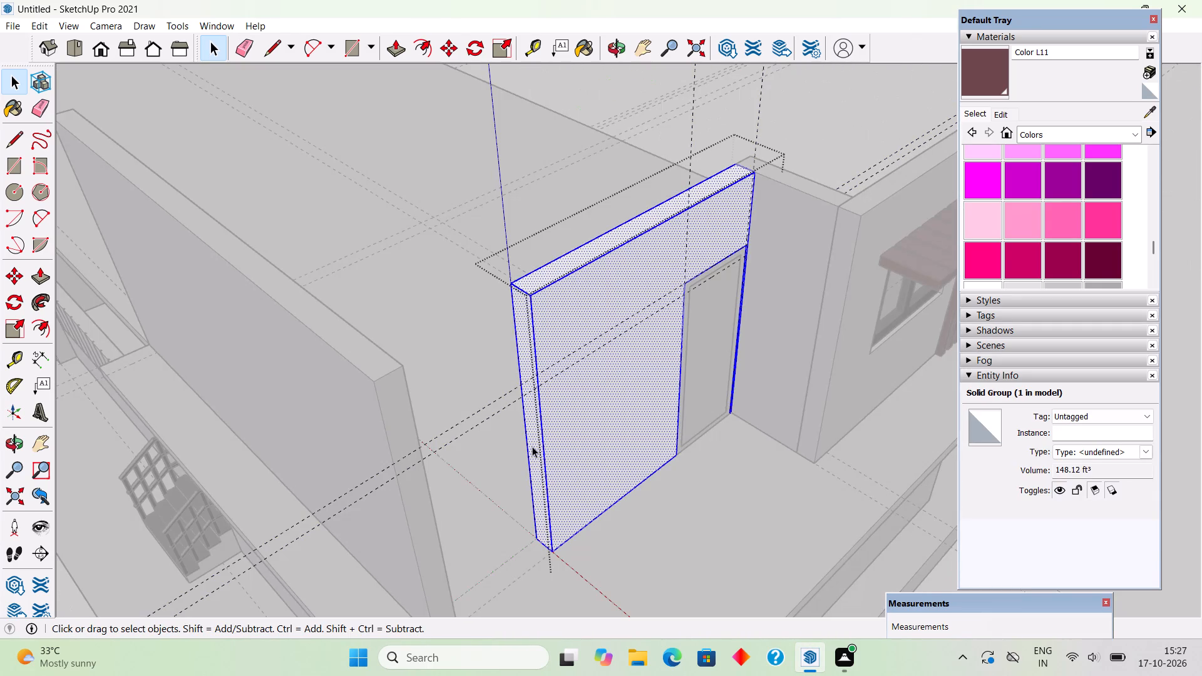
key("p")
left_click_drag(537, 439, 537, 431)
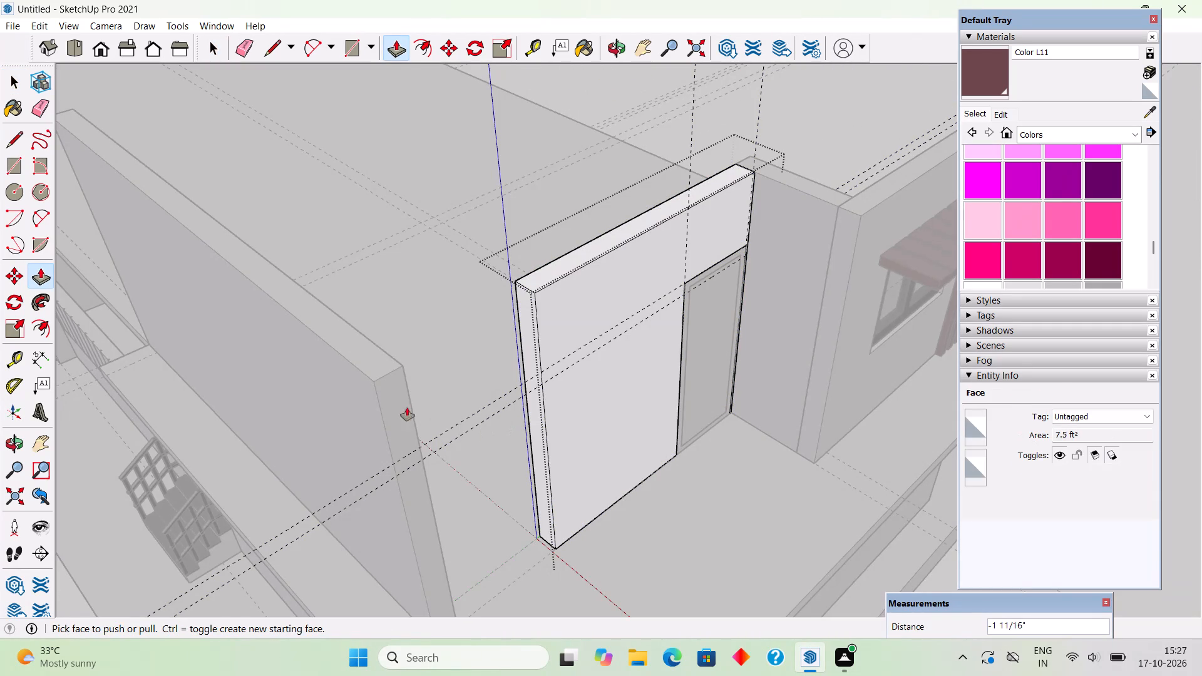
left_click(530, 332)
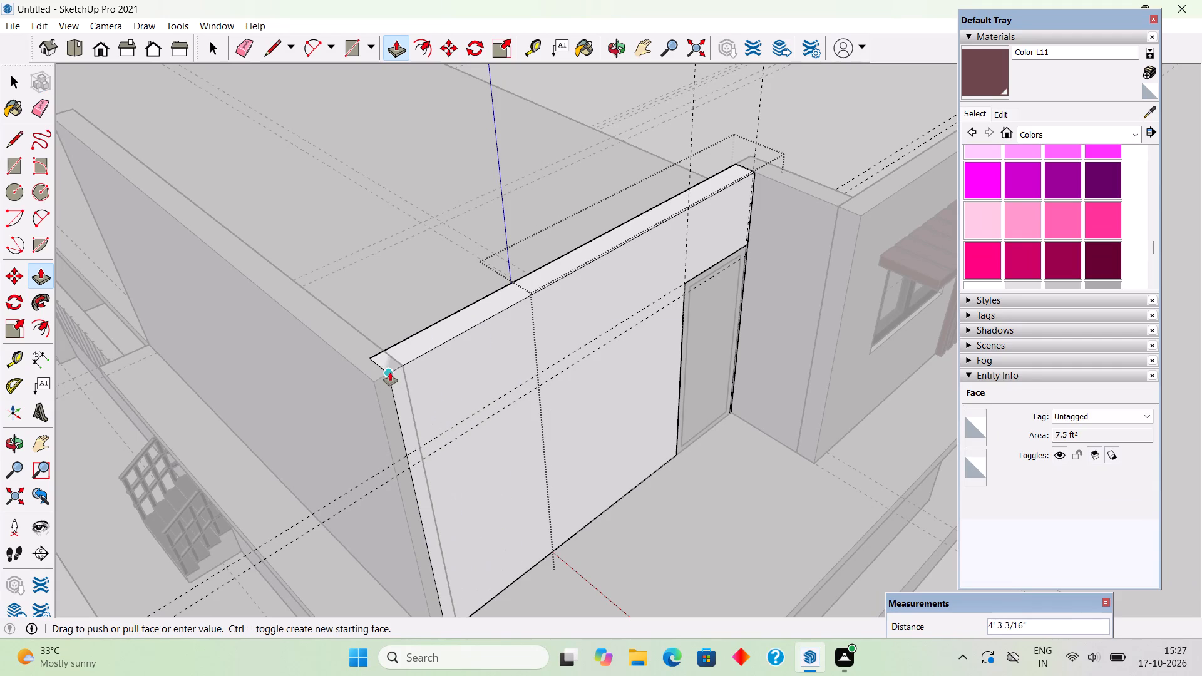
left_click(400, 372)
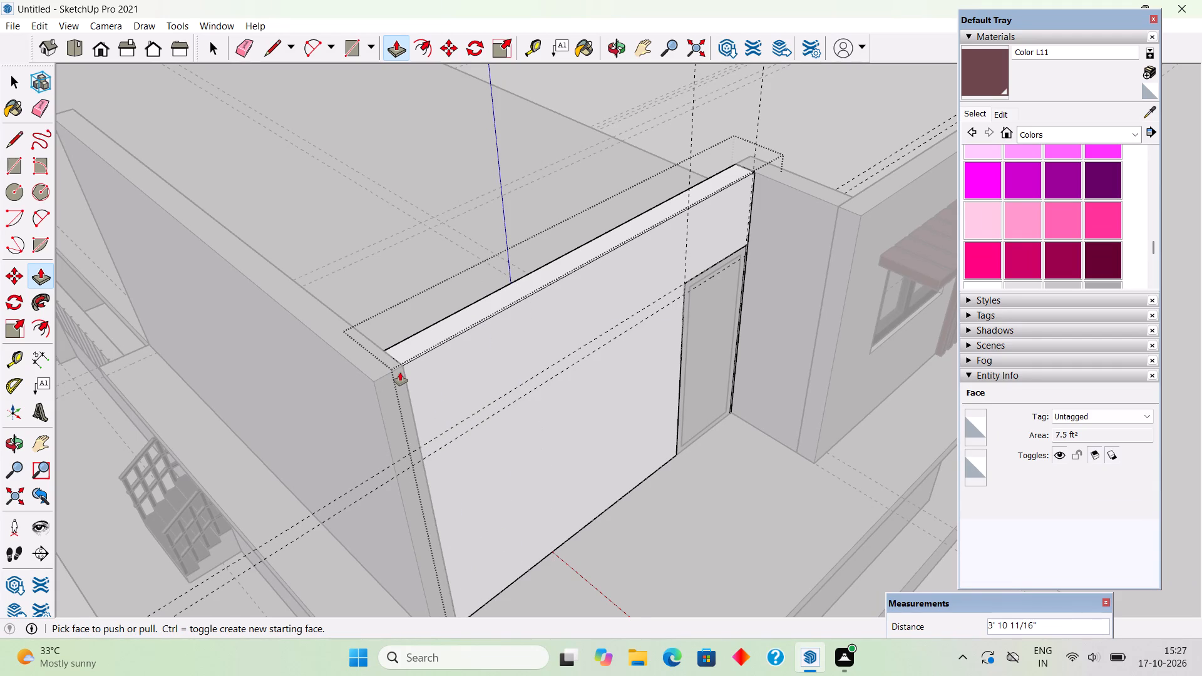
key("space")
scroll(400, 372, "down", 5)
left_click(498, 117)
scroll(487, 373, "down", 1)
middle_click_drag(431, 330, 404, 288)
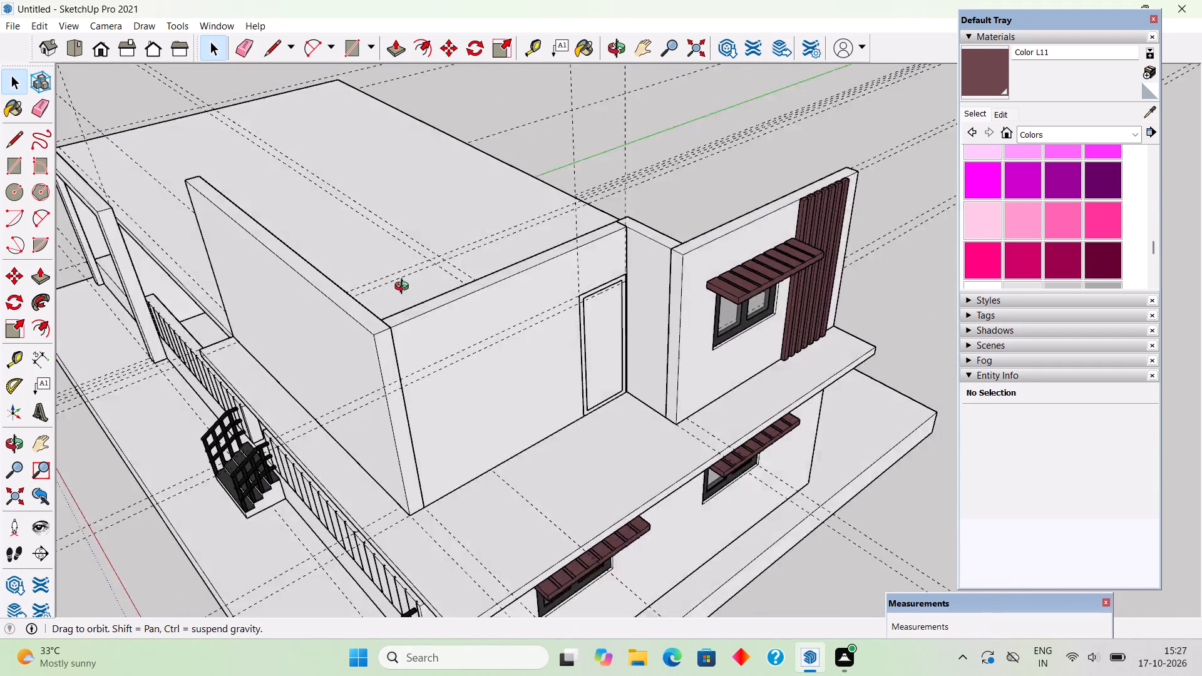
Examine the upper-storey walls and the door wall from the front, the side and above.
middle_click_drag(404, 288, 359, 207)
scroll(392, 349, "up", 1)
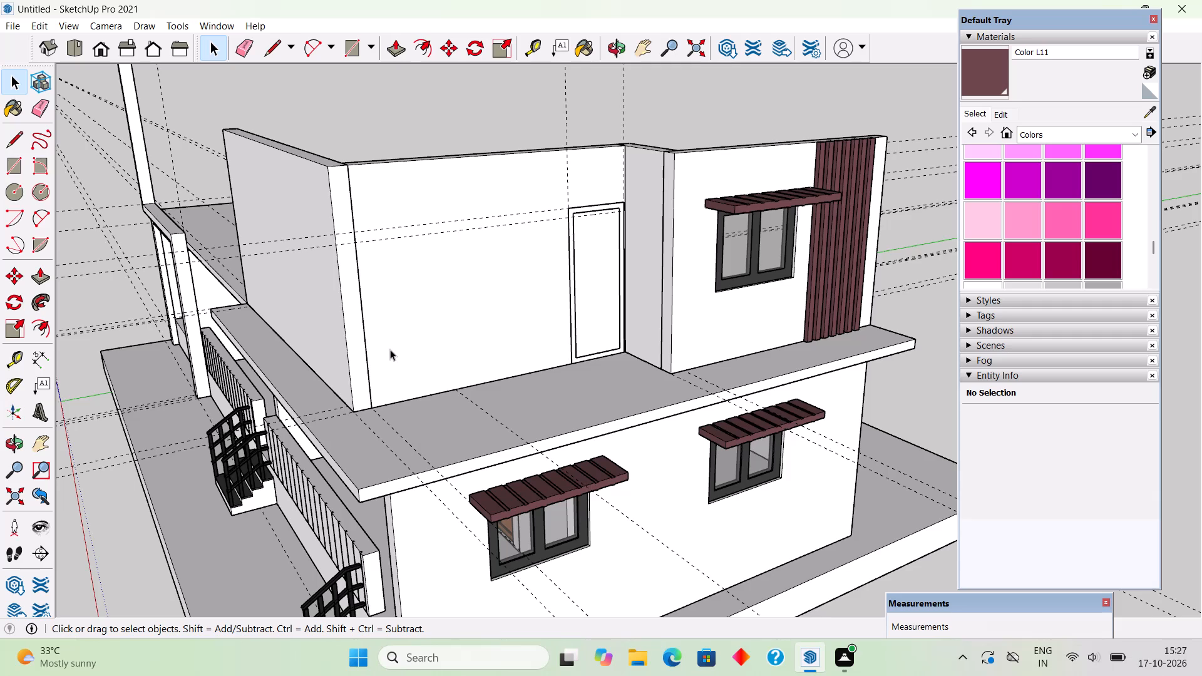
scroll(390, 349, "down", 2)
middle_click_drag(383, 377, 442, 398)
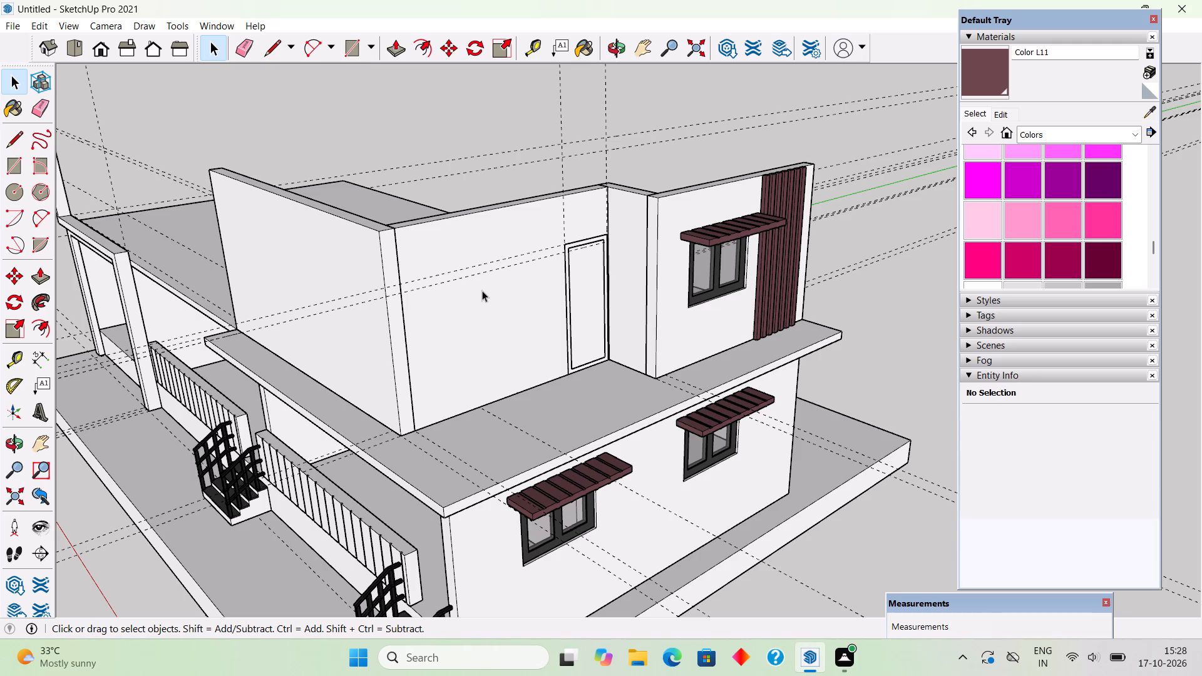
middle_click_drag(482, 290, 245, 245)
middle_click_drag(346, 345, 321, 337)
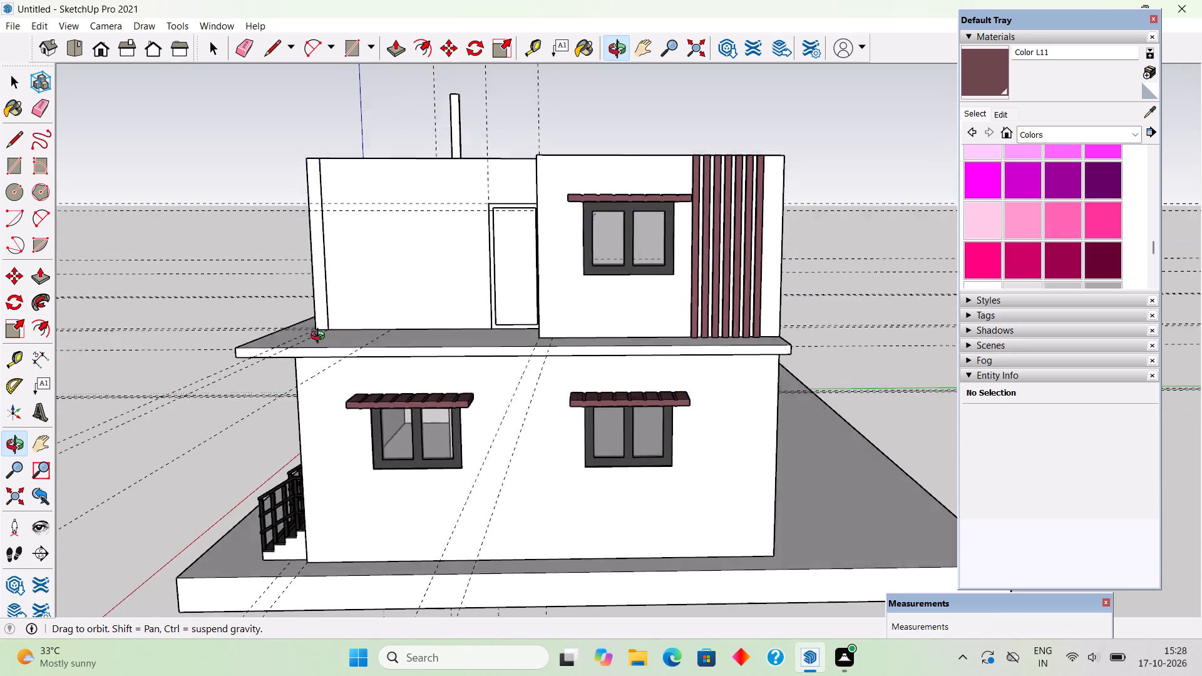
middle_click_drag(321, 337, 359, 330)
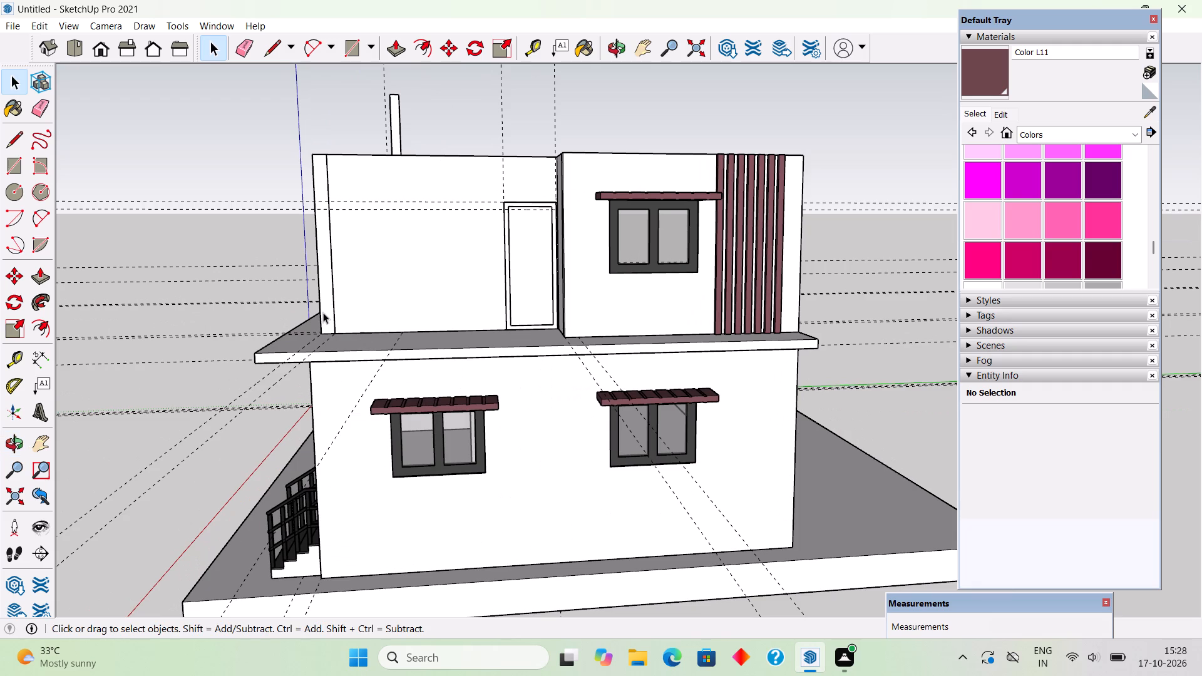
middle_click_drag(327, 329, 365, 402)
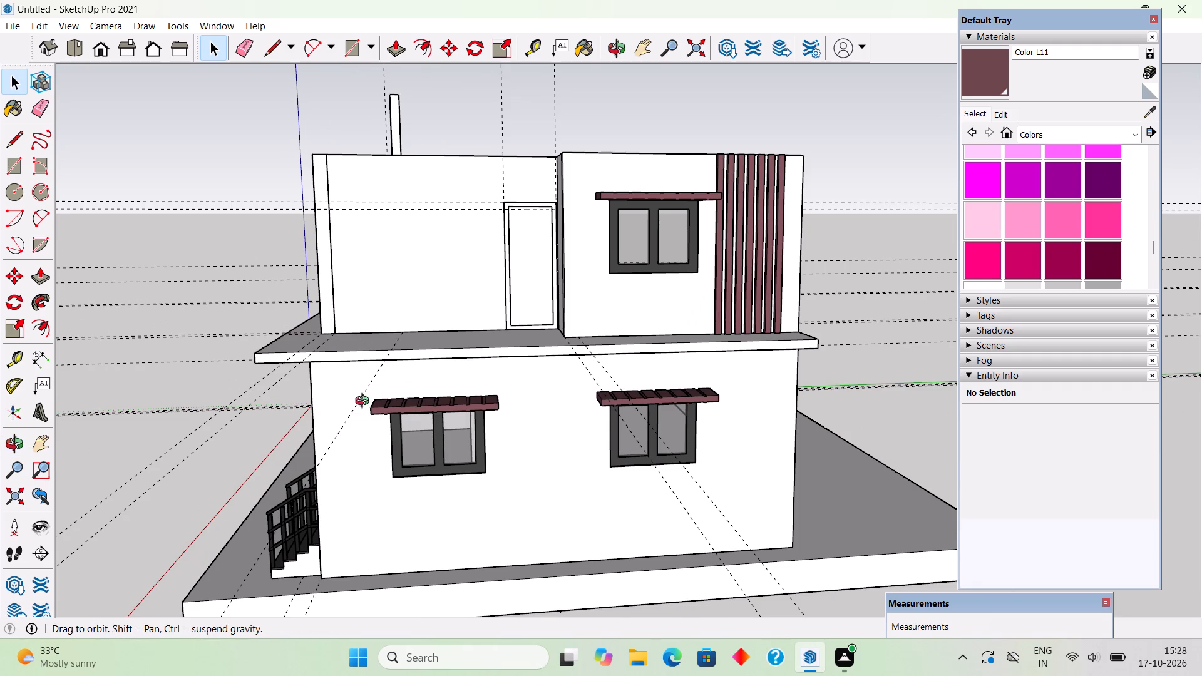
middle_click_drag(365, 402, 416, 494)
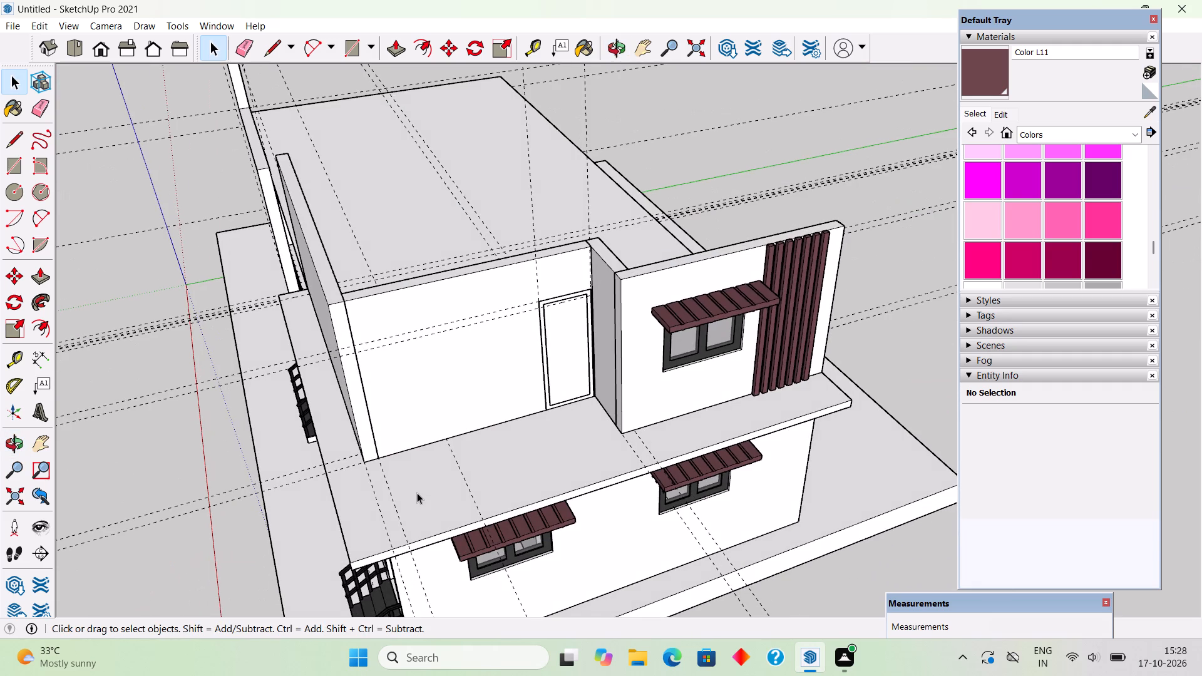
middle_click_drag(375, 459, 332, 448)
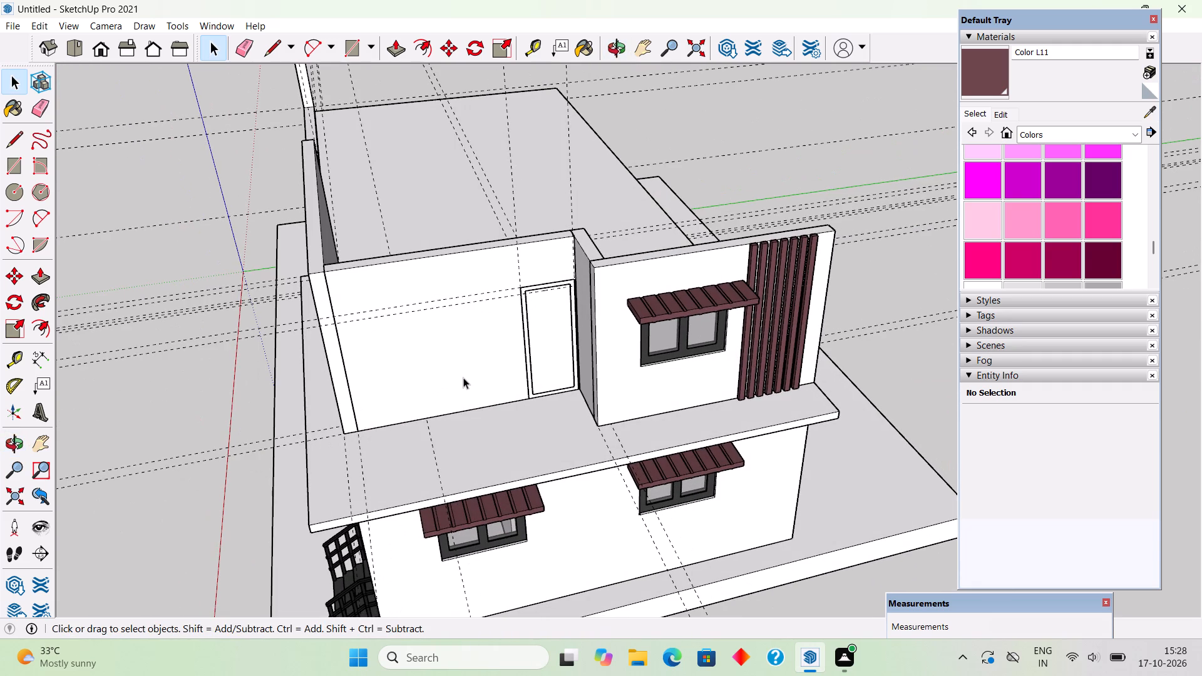
Inside the door wall's group, place vertical guides in line with both sides of the ground-floor window below it.
triple_click(447, 379)
scroll(538, 372, "up", 5)
middle_click_drag(497, 342, 490, 297)
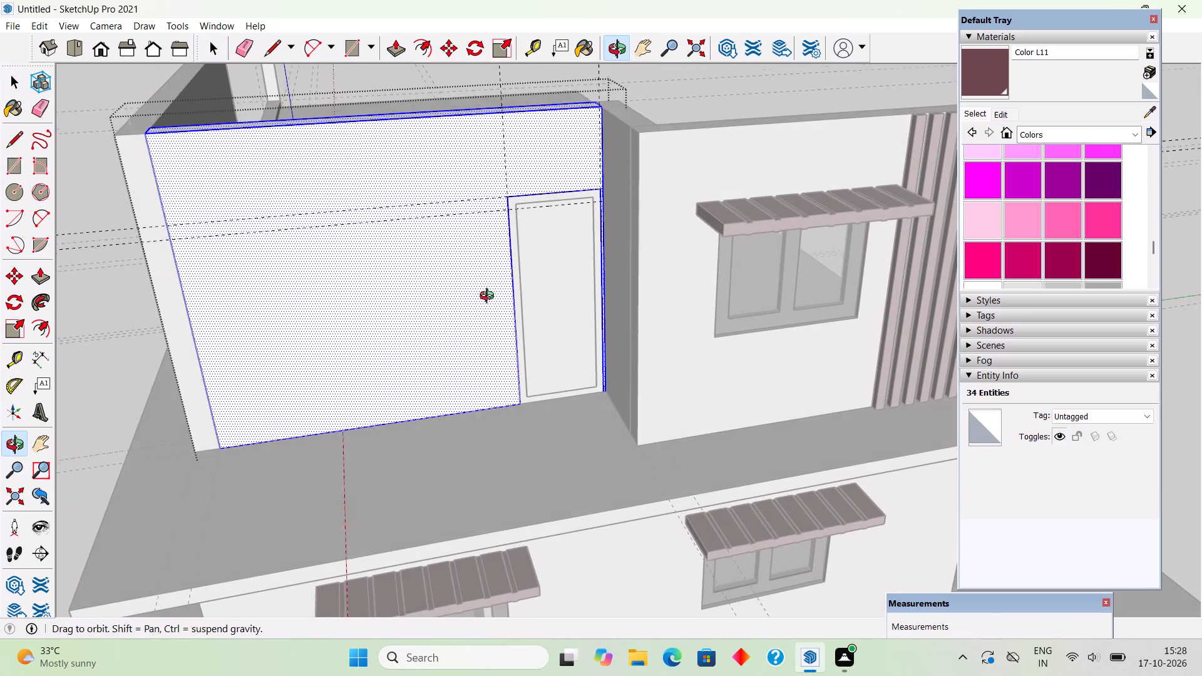
middle_click_drag(490, 297, 490, 296)
key("t")
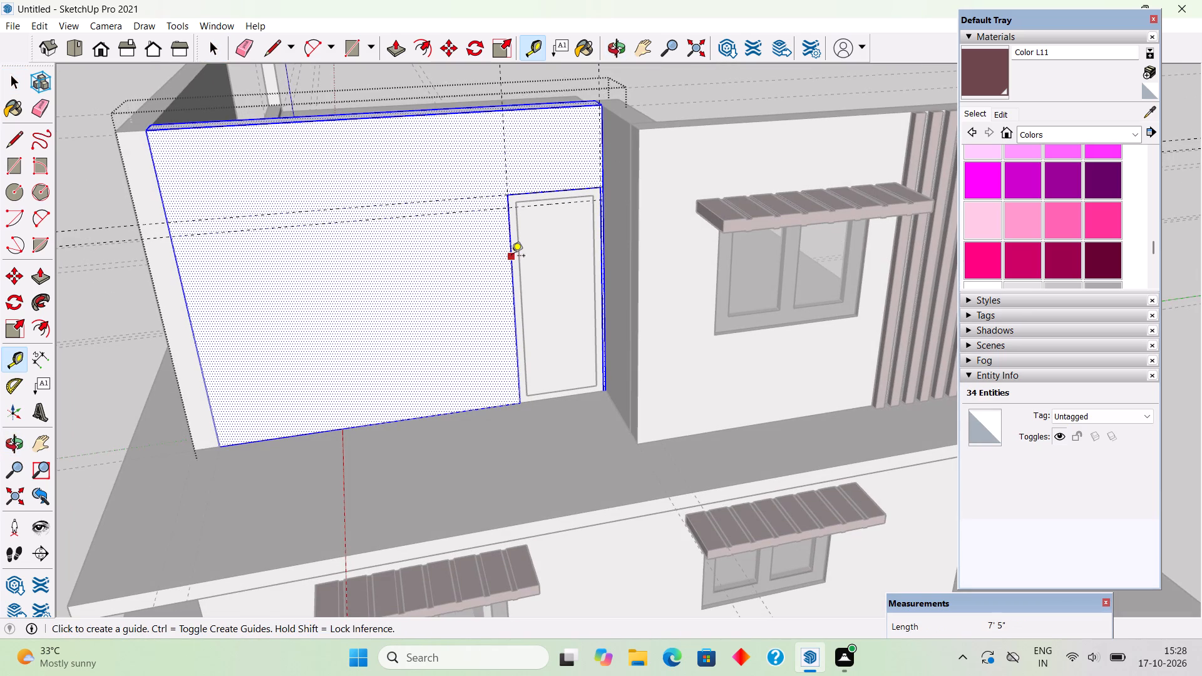
scroll(511, 257, "down", 2)
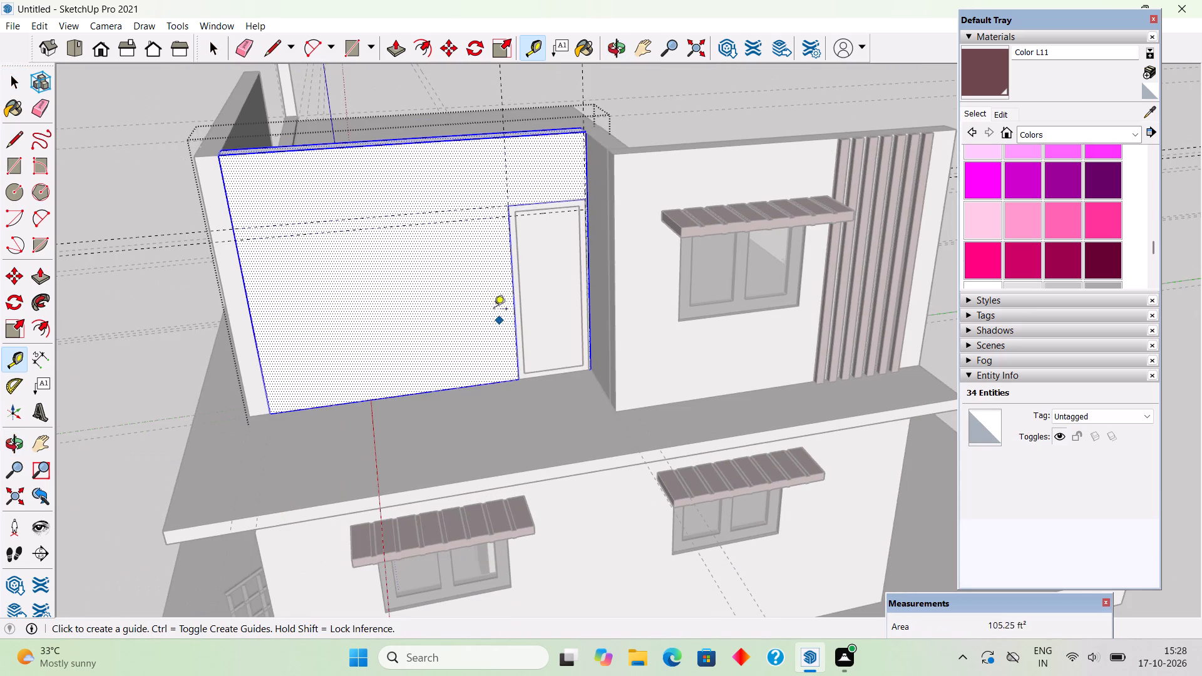
middle_click_drag(493, 307, 446, 180)
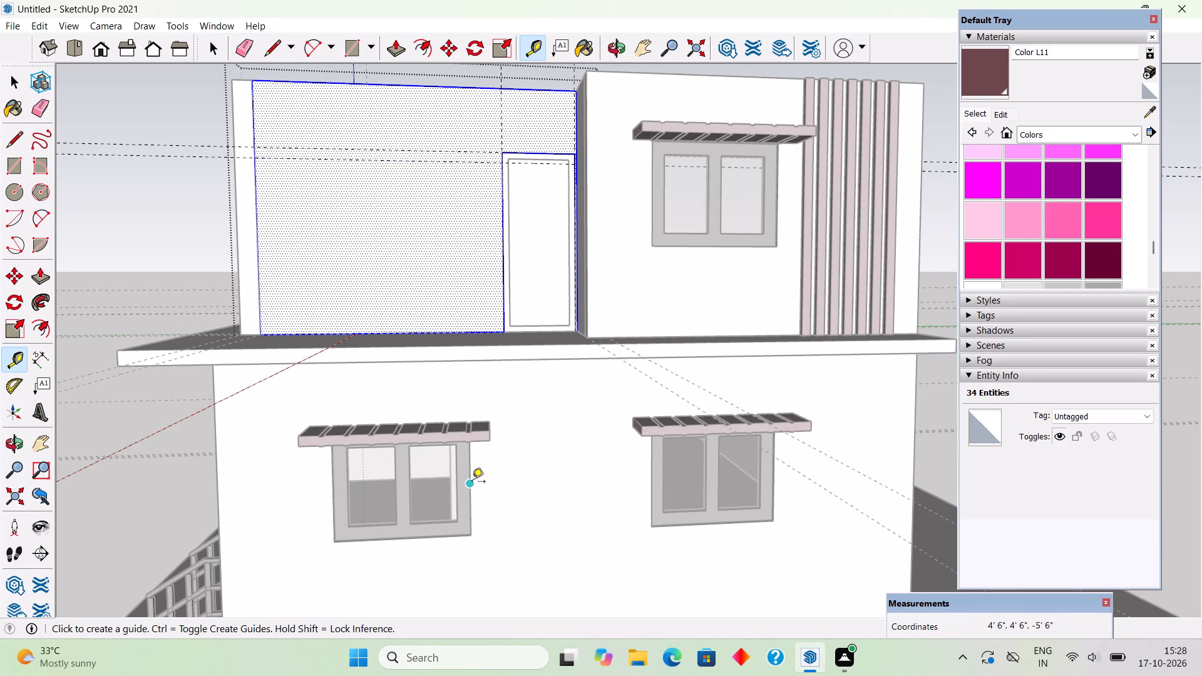
double_click(471, 483)
double_click(331, 504)
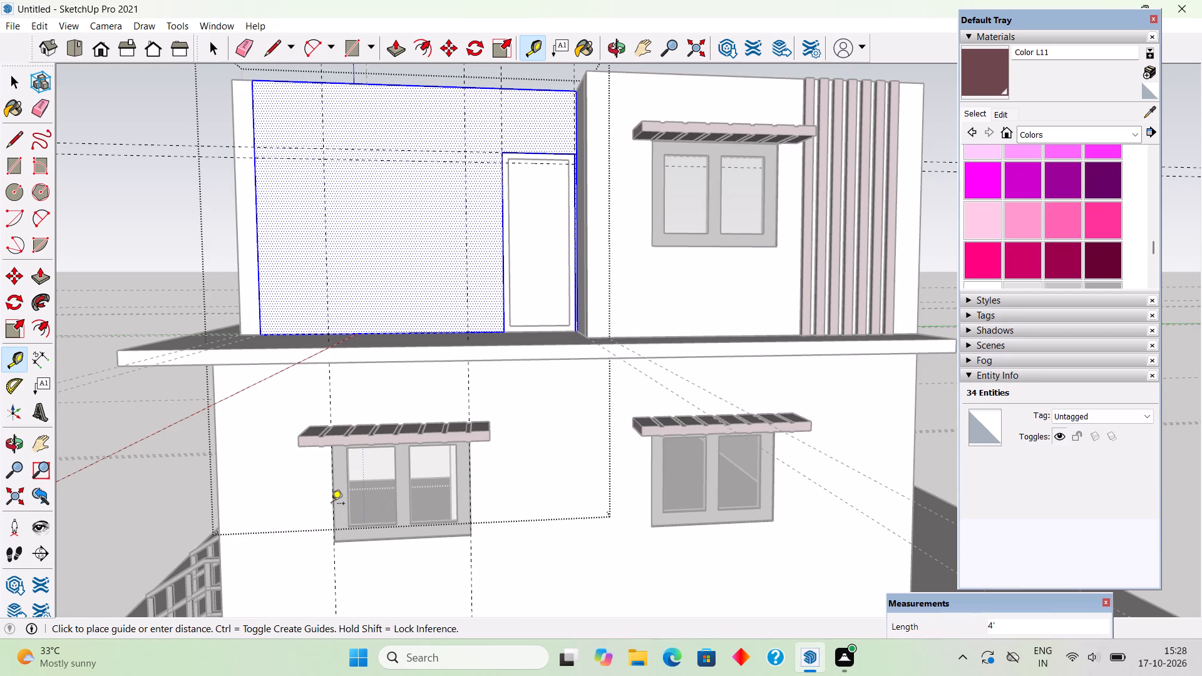
key("space")
left_click(125, 222)
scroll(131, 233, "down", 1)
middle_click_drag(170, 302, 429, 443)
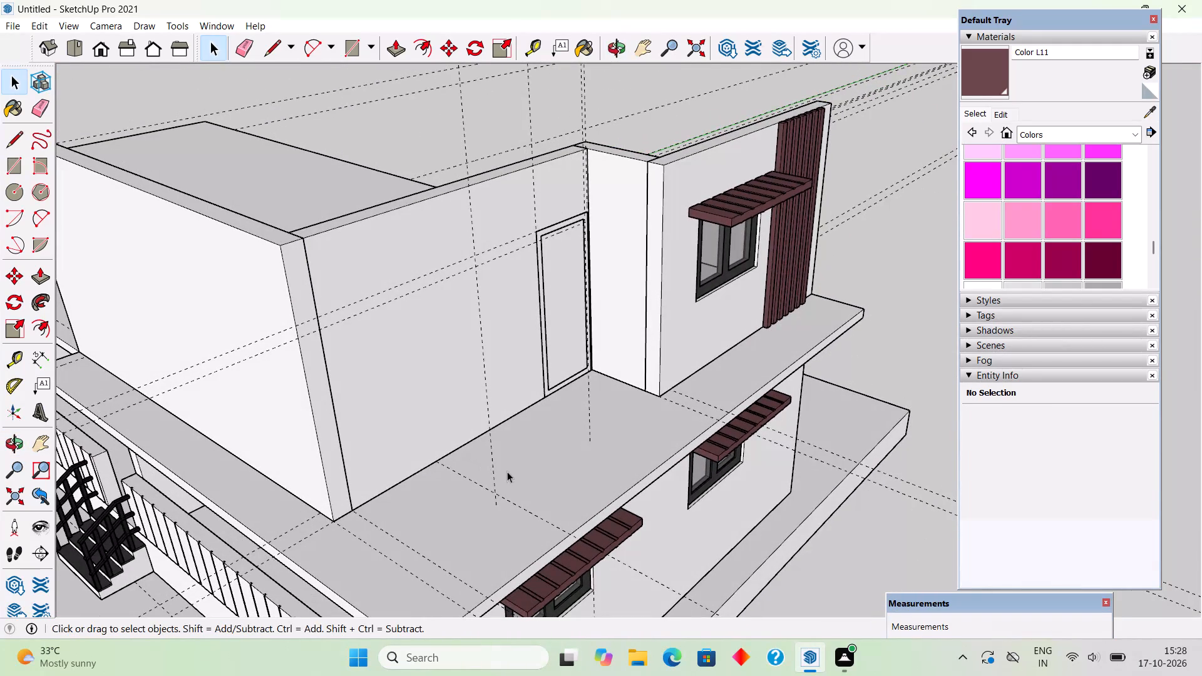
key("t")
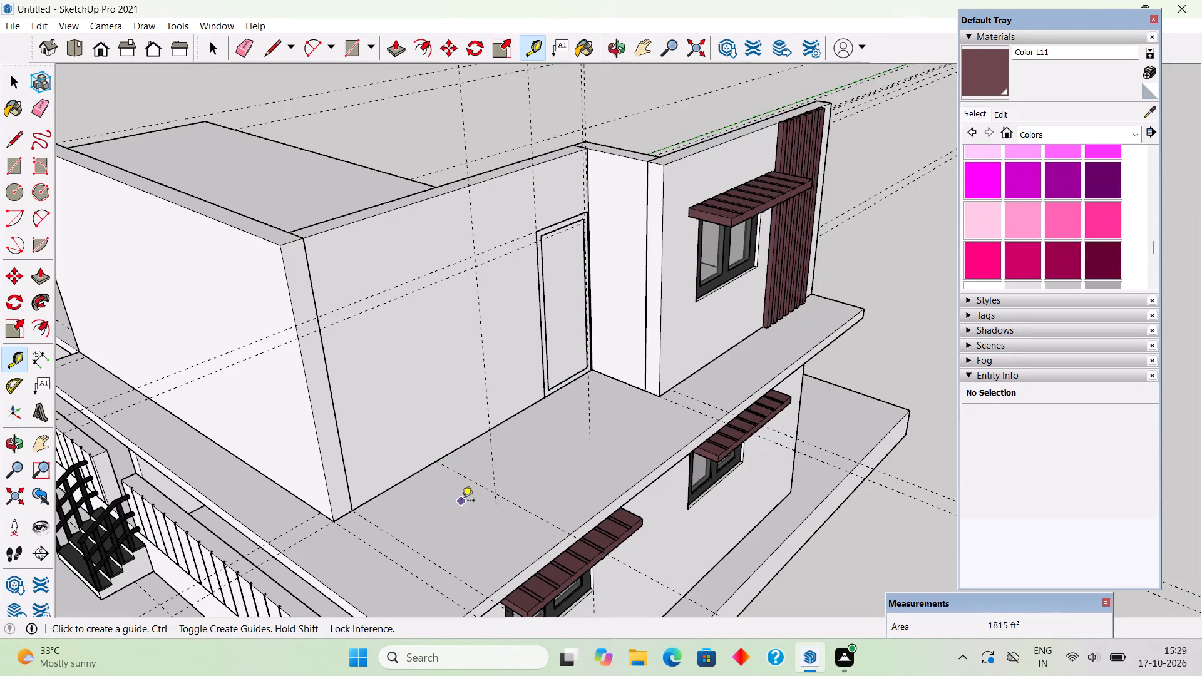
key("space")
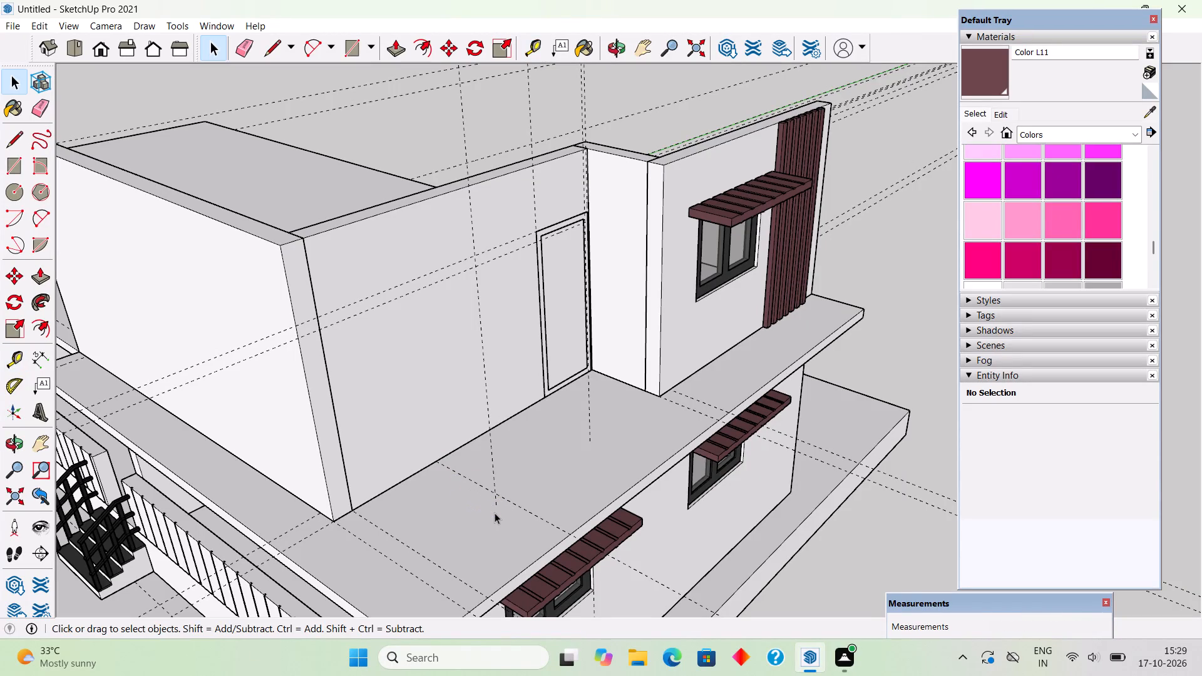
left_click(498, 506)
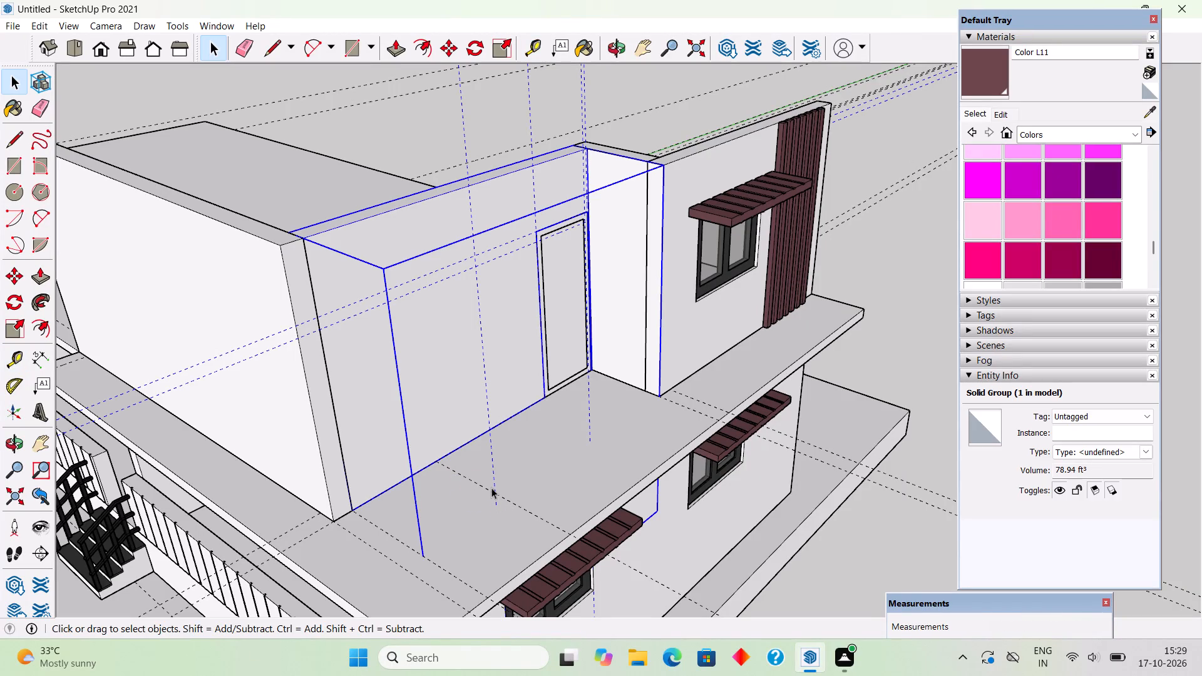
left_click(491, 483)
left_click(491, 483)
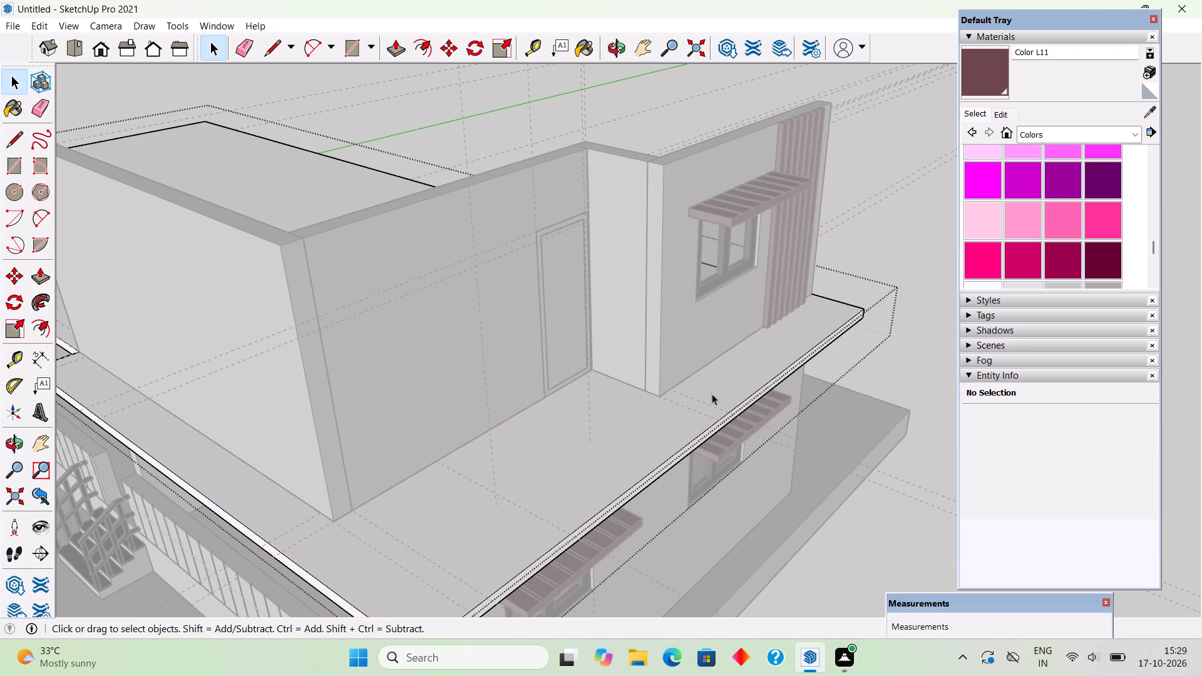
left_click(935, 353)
Place two parallel guides across the roof slab through the lower ends of the two vertical window guides.
scroll(642, 487, "down", 2)
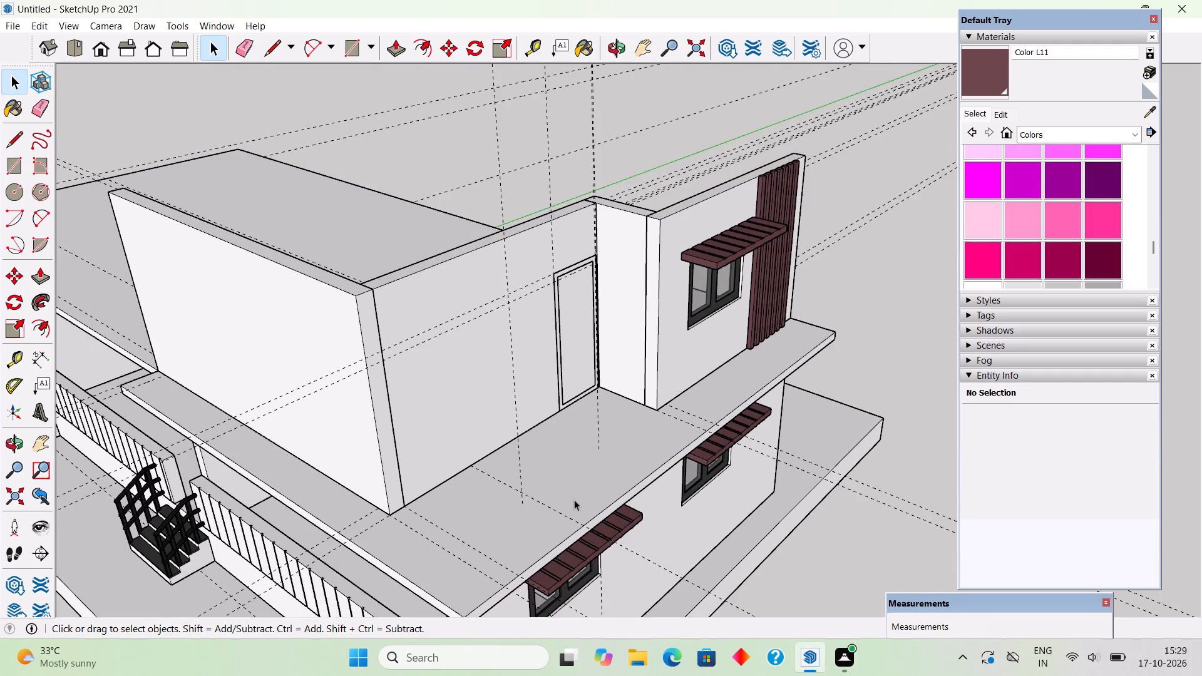
middle_click_drag(558, 499, 573, 516)
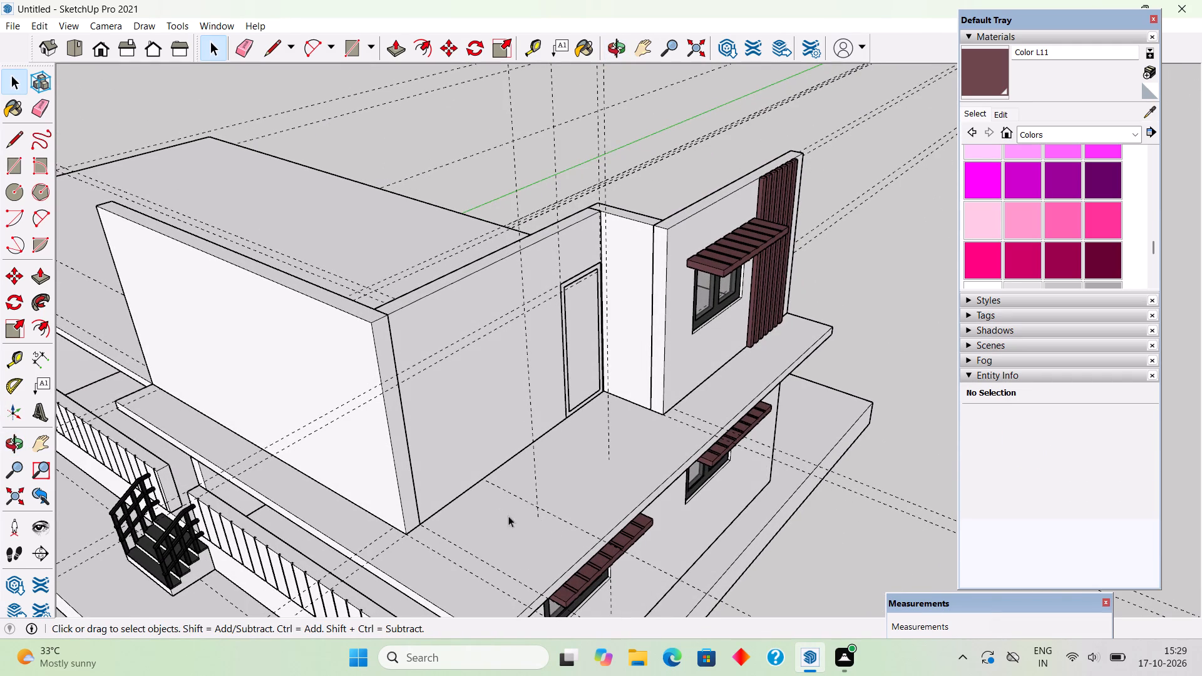
middle_click_drag(551, 548, 619, 541)
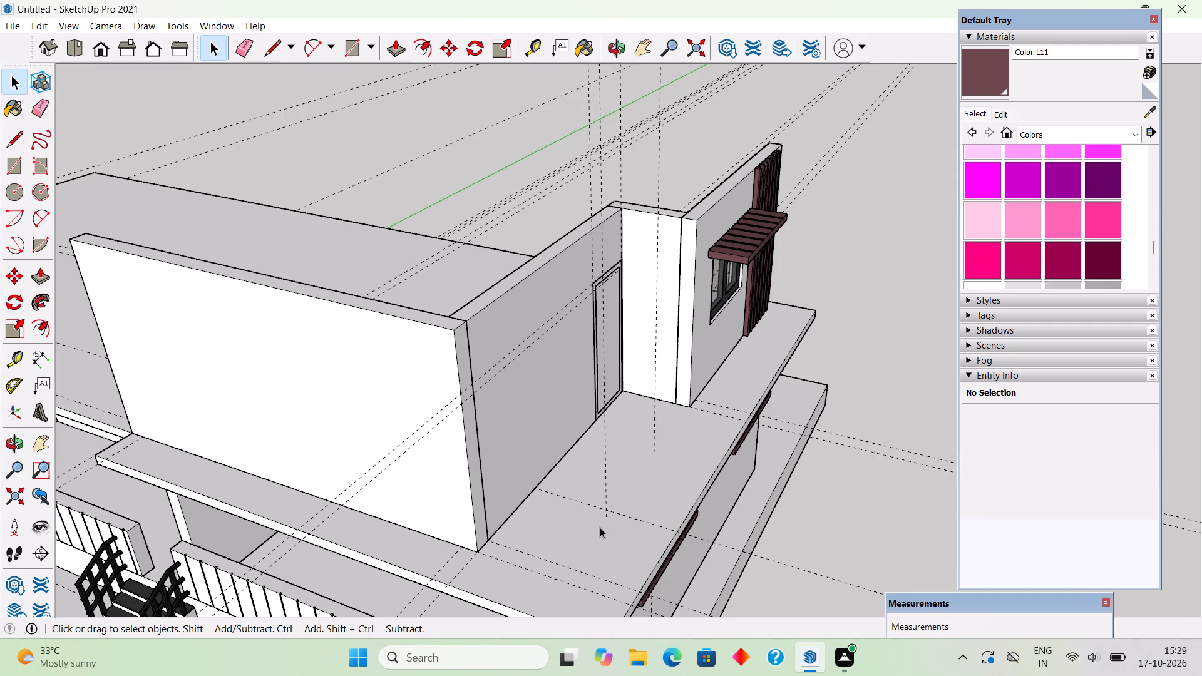
scroll(600, 527, "up", 2)
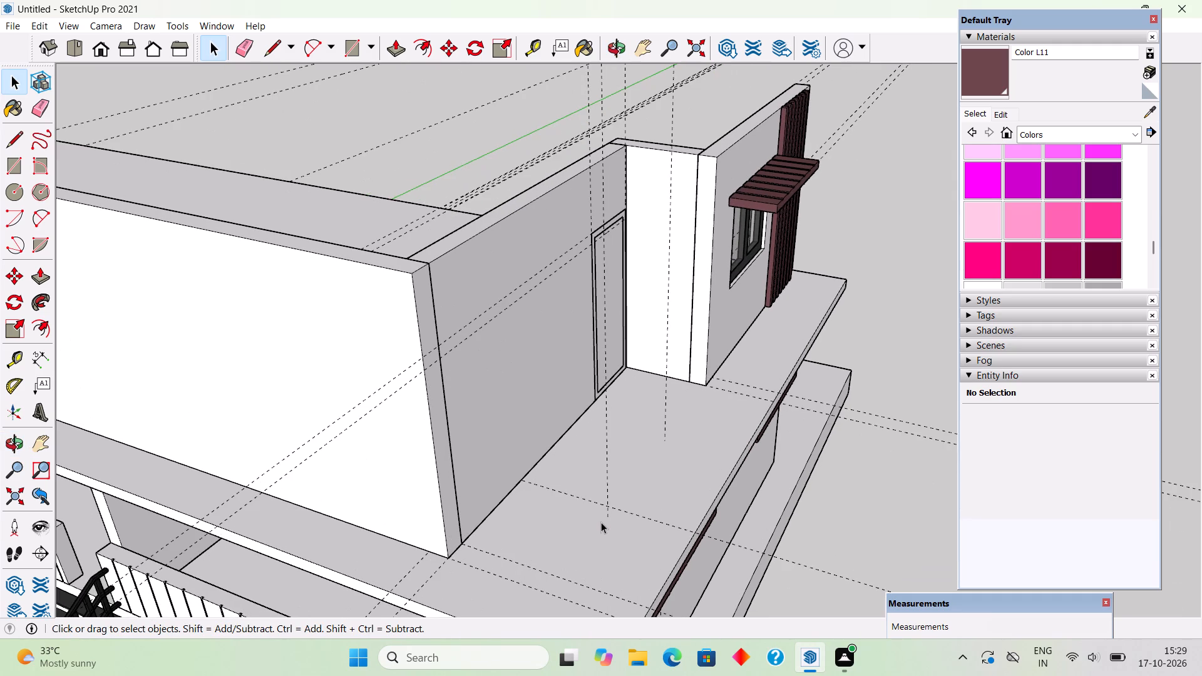
middle_click_drag(473, 520, 433, 526)
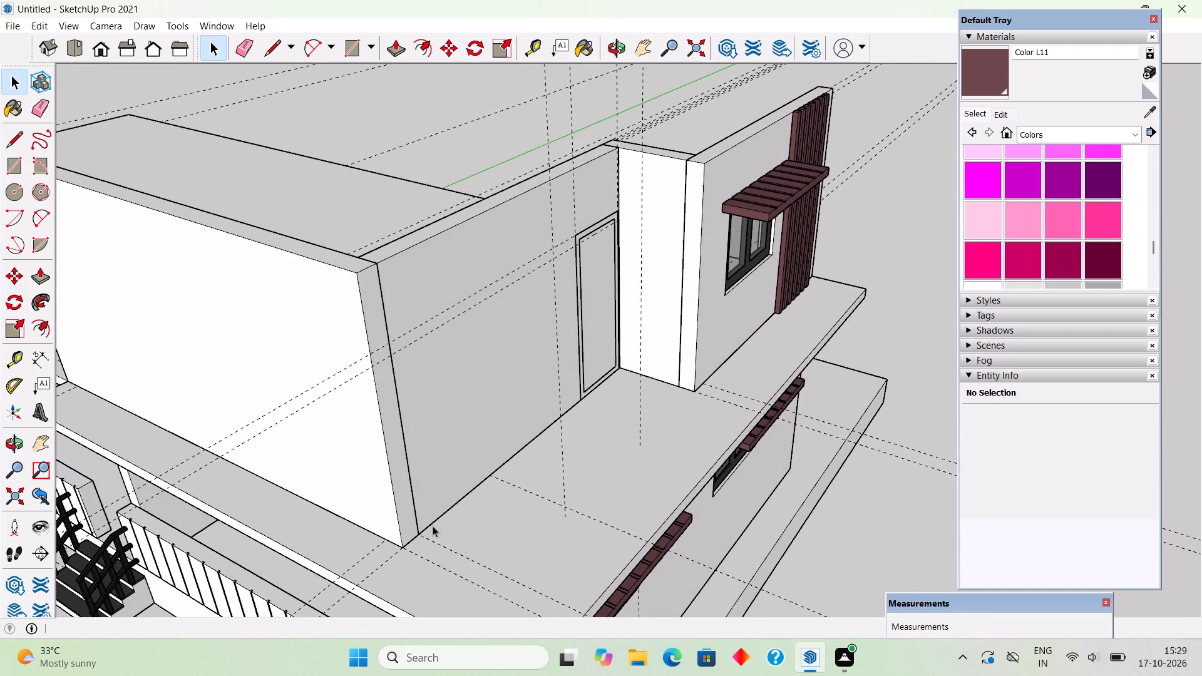
key("r")
key("t")
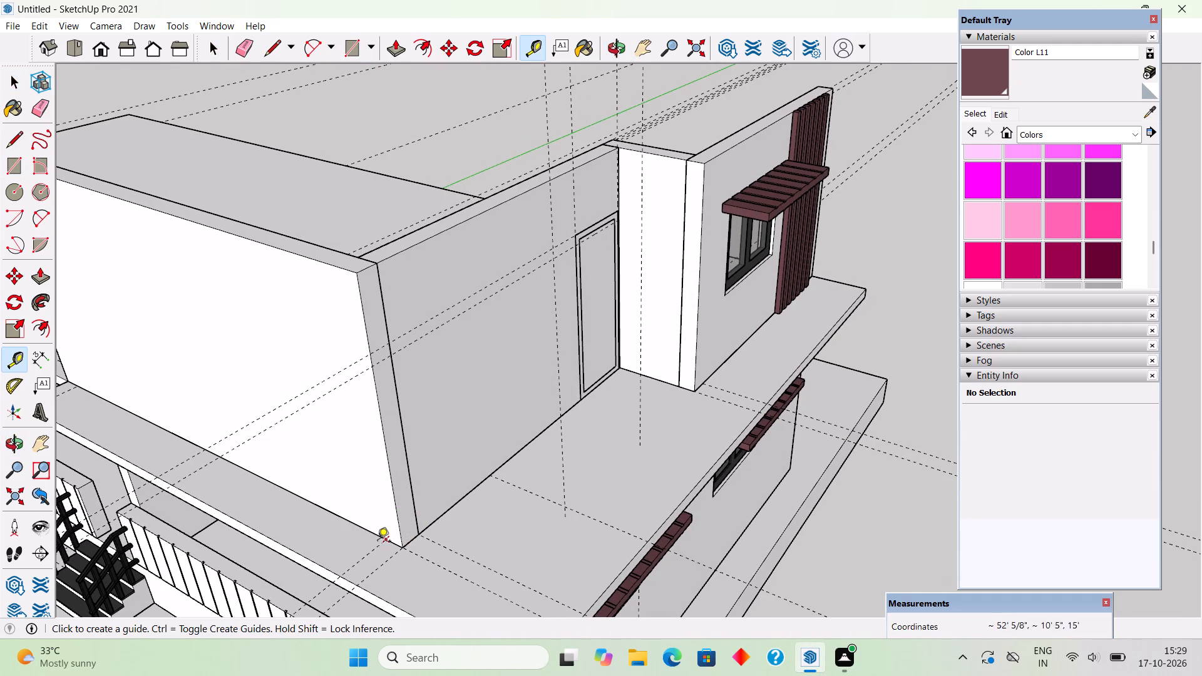
left_click(369, 530)
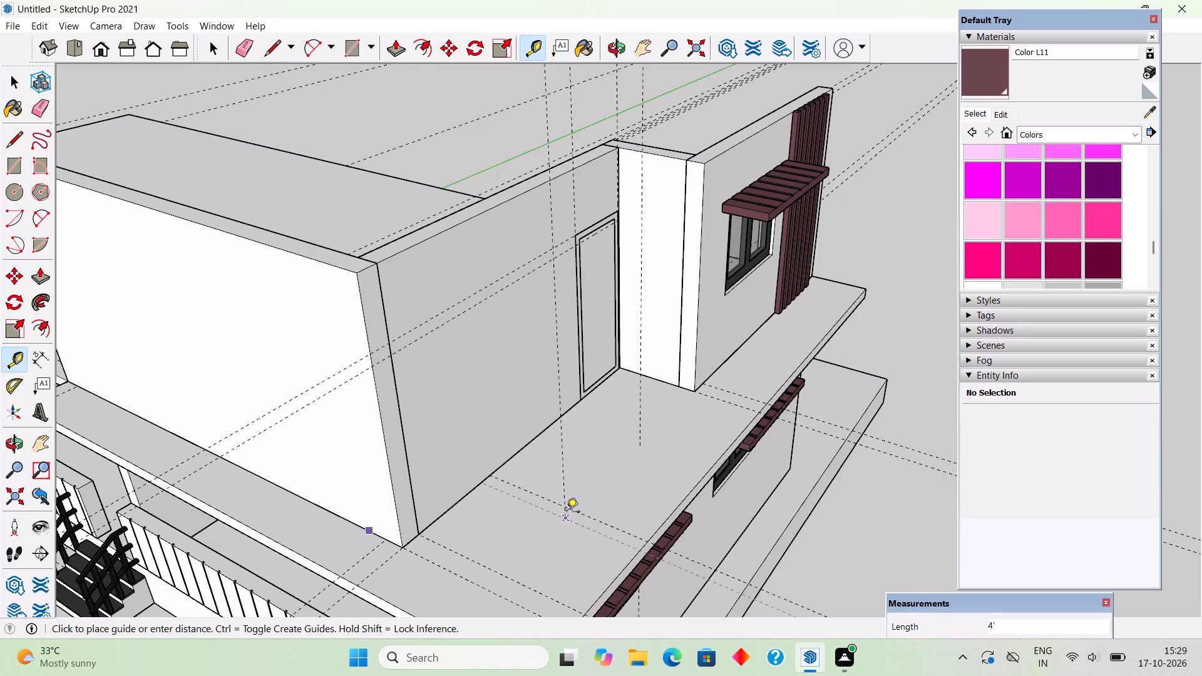
left_click(567, 513)
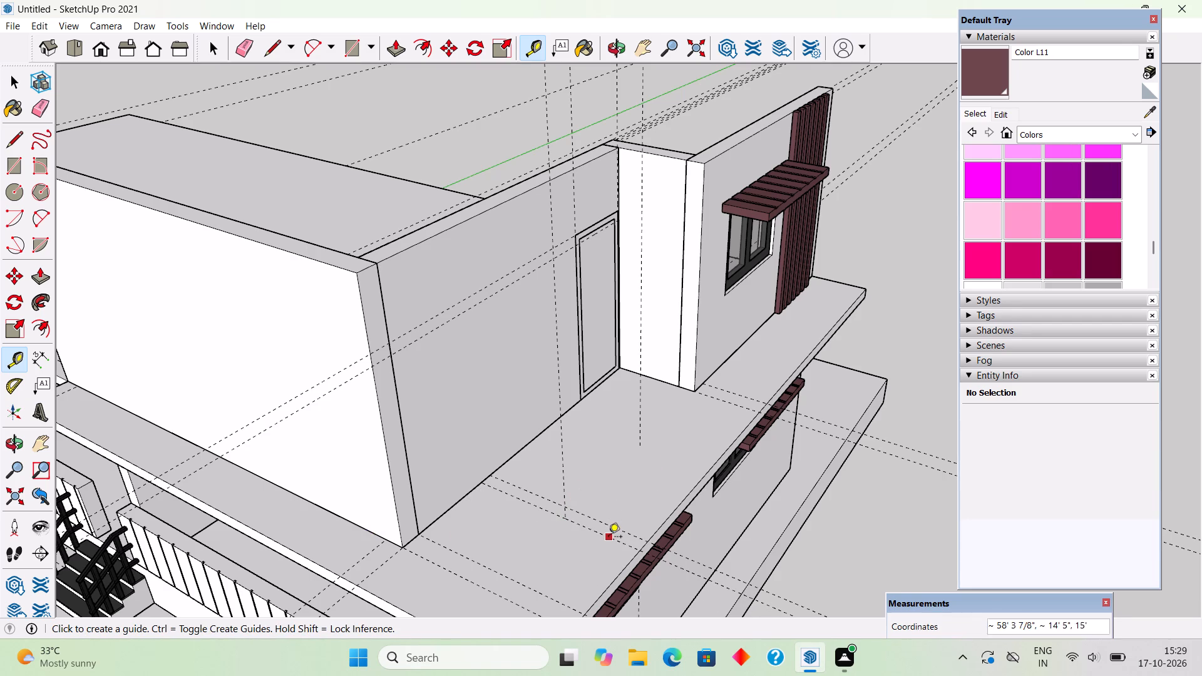
left_click(609, 538)
left_click(640, 441)
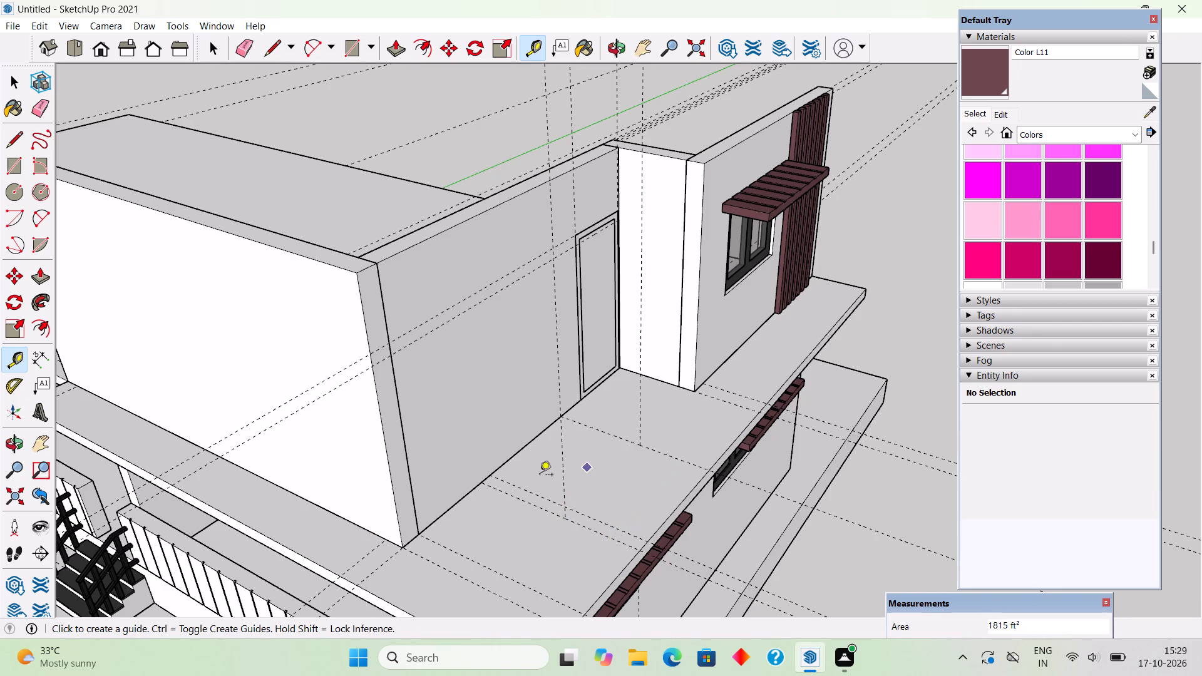
Place vertical guides on the door wall where the slab guides meet it, 4' from the long wall's outer face and 5' further on.
left_click(392, 490)
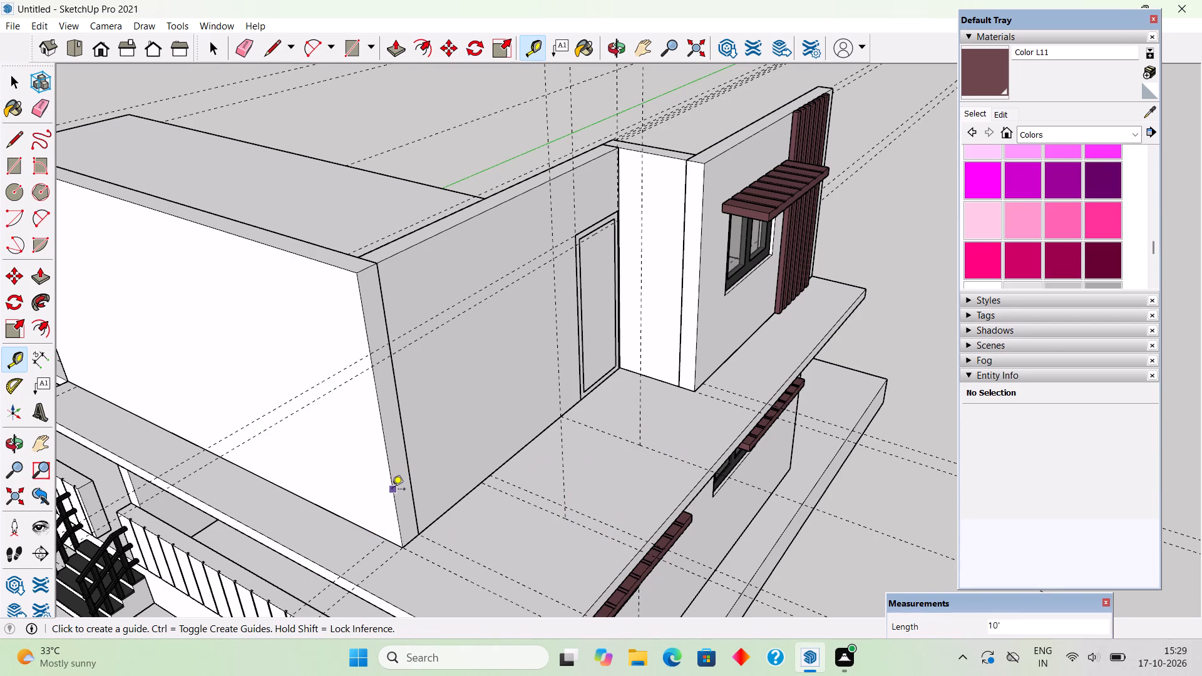
left_click(485, 482)
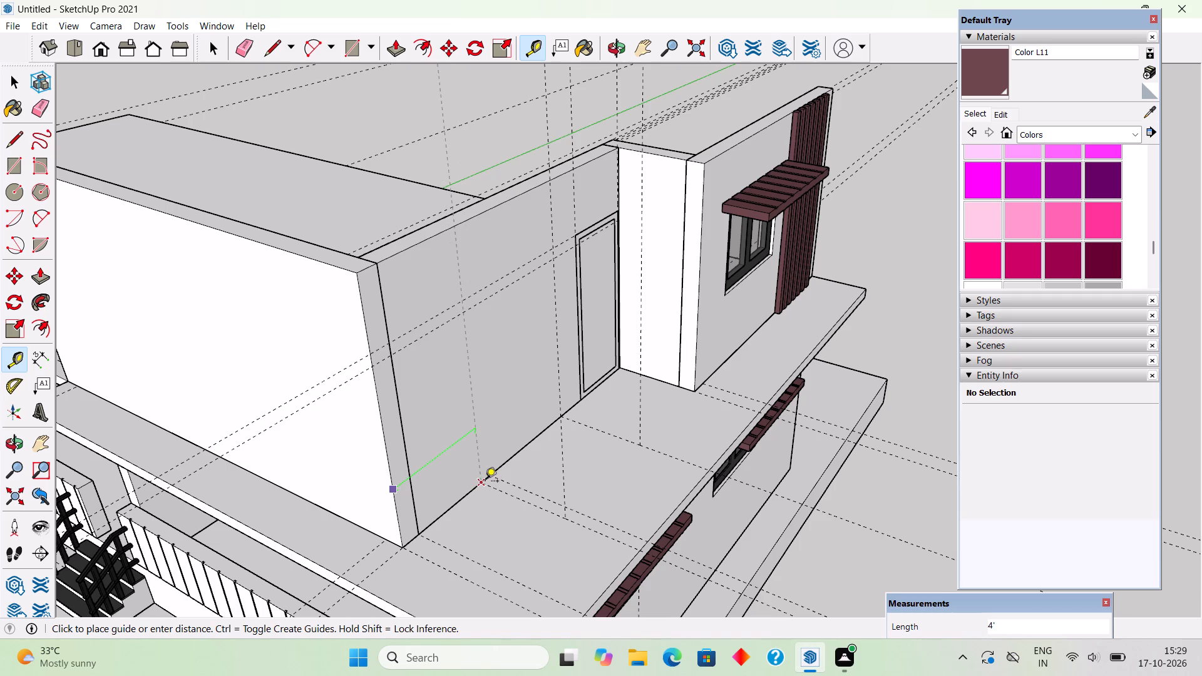
left_click(471, 431)
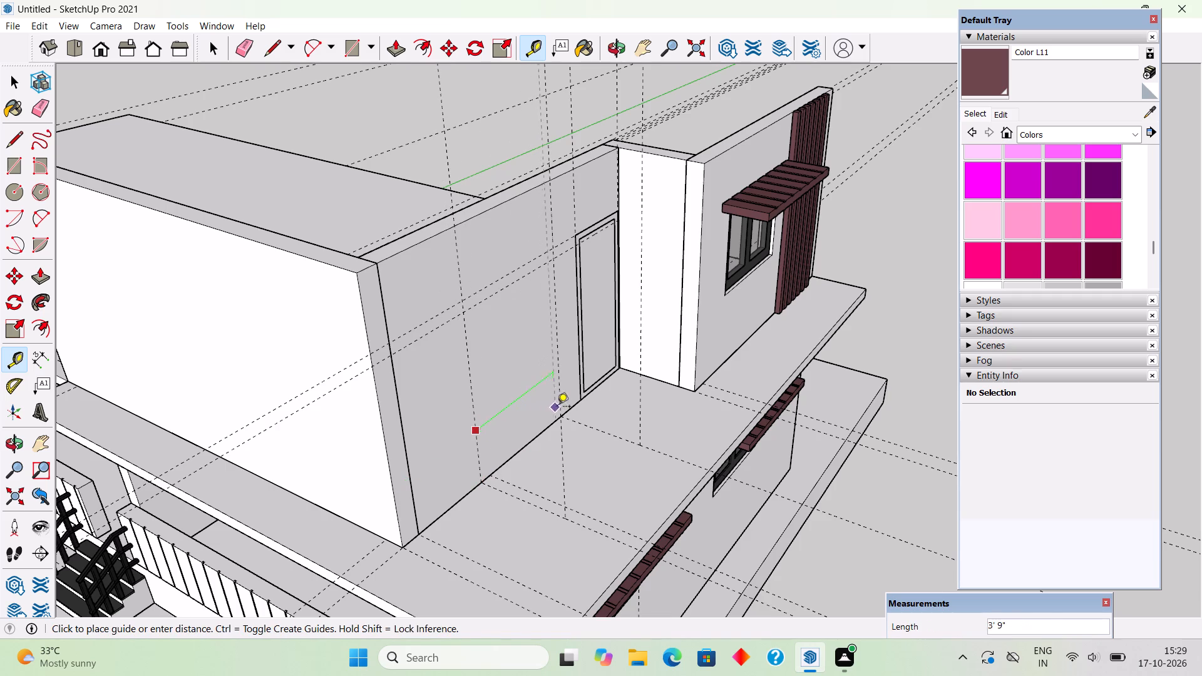
left_click(567, 416)
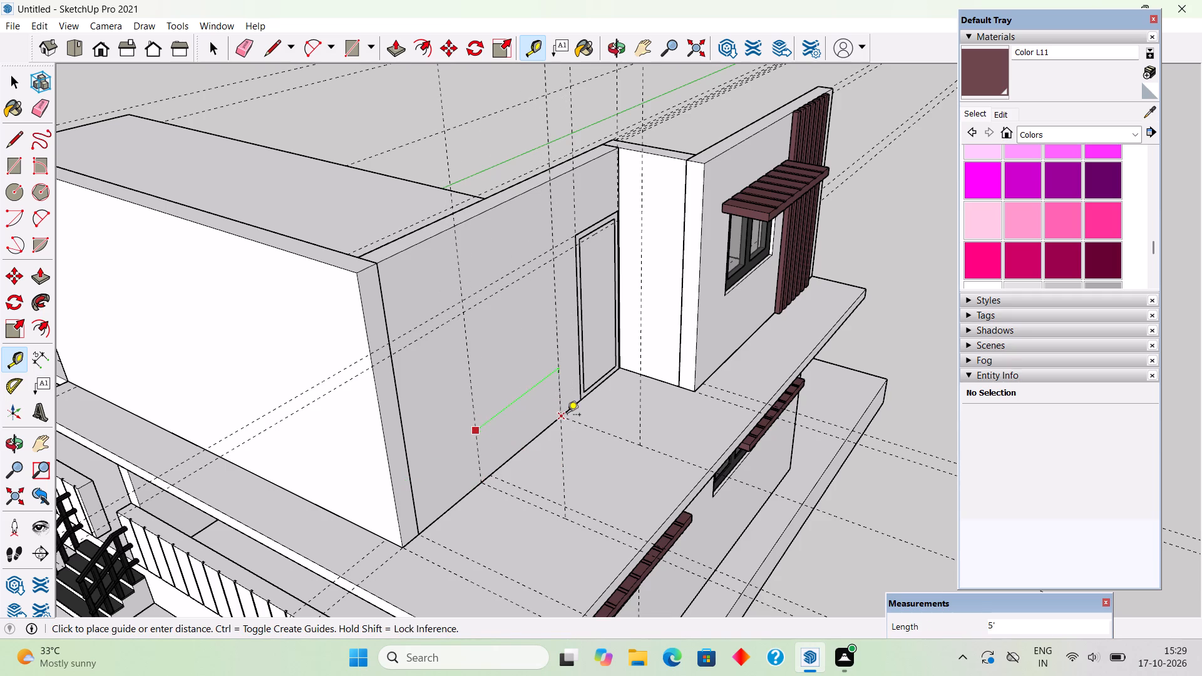
Place a horizontal guide on the door wall 3' above its bottom edge.
middle_click_drag(530, 448, 216, 443)
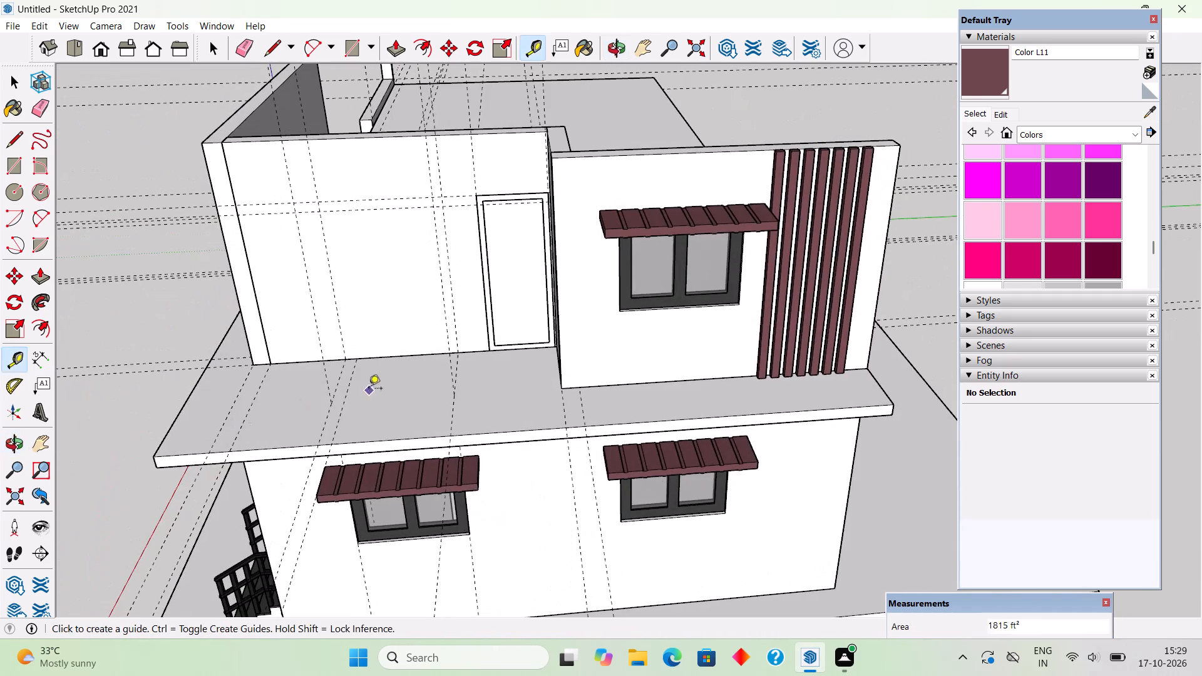
left_click(399, 359)
type("3'")
key("Return")
key("space")
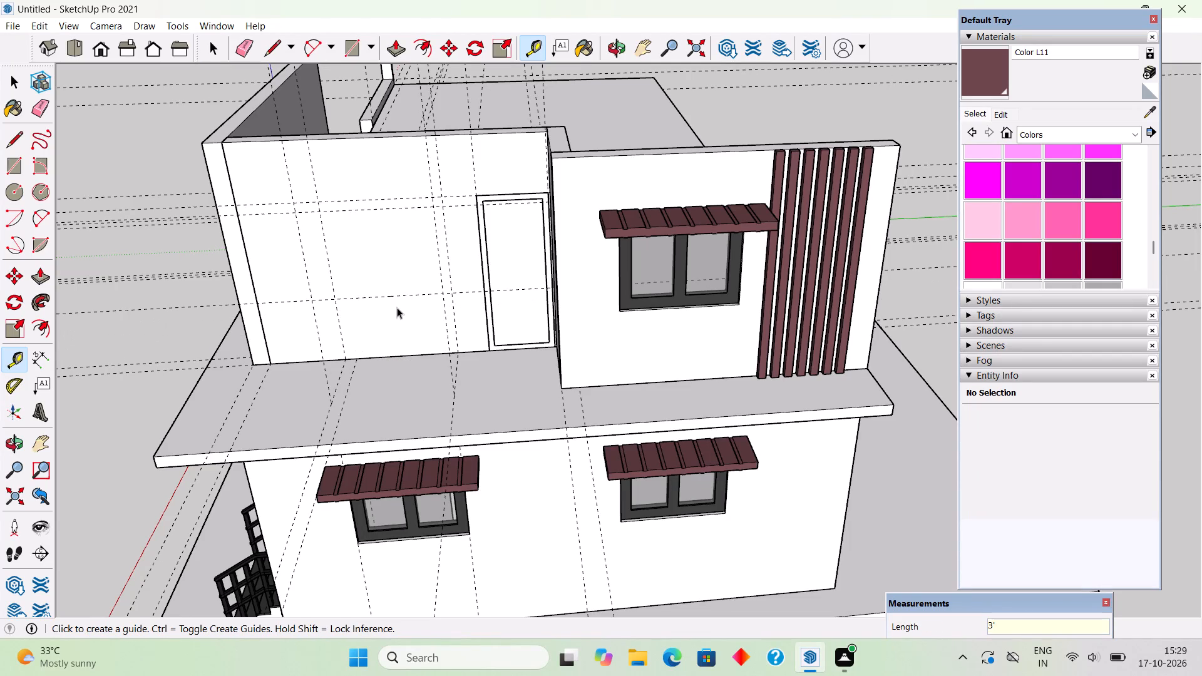
Open the upper-storey door wall's group for editing.
middle_click_drag(476, 446, 624, 323)
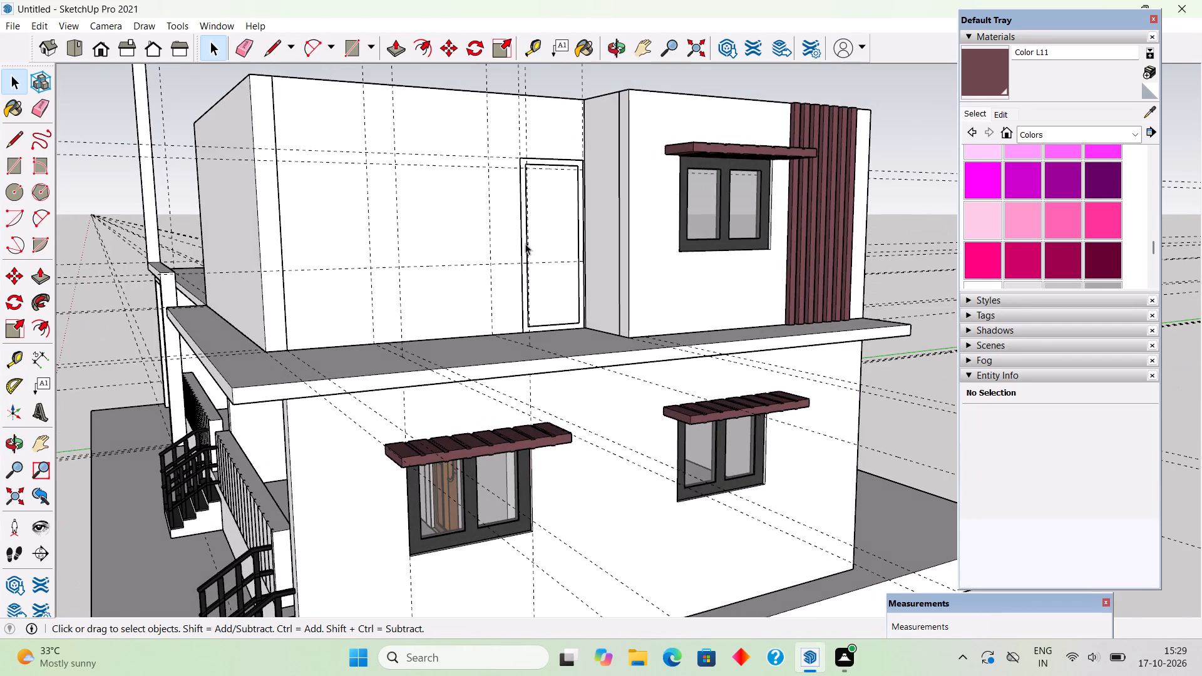
scroll(426, 206, "up", 3)
triple_click(415, 216)
middle_click_drag(434, 232, 363, 231)
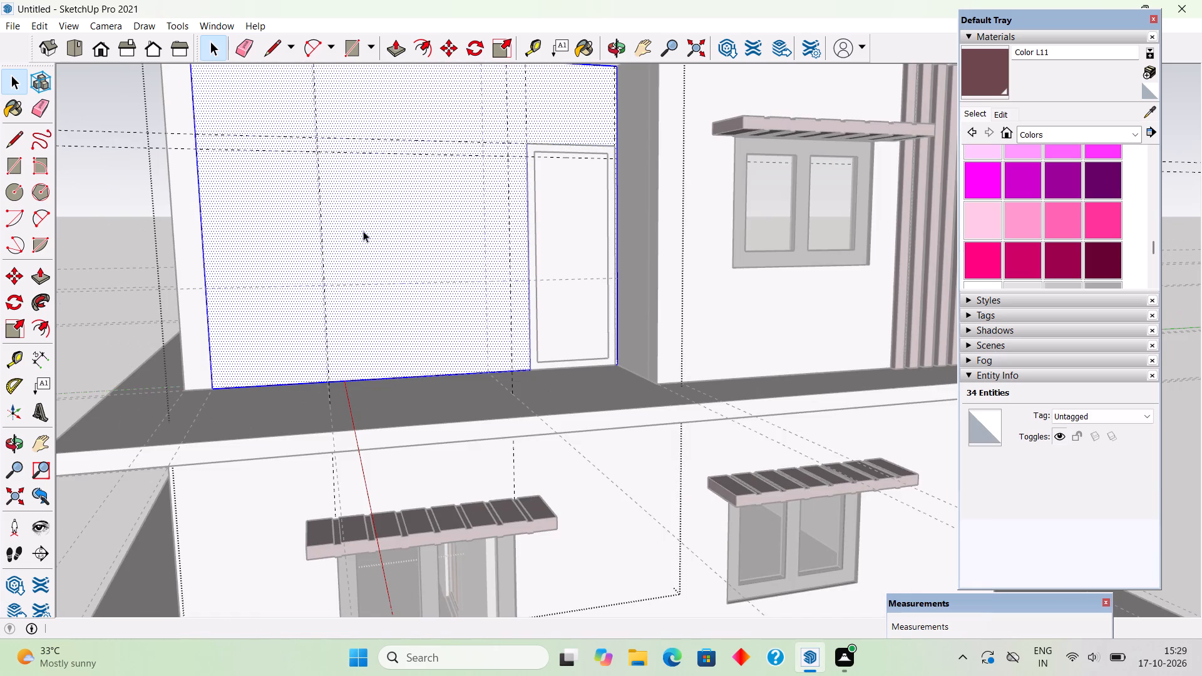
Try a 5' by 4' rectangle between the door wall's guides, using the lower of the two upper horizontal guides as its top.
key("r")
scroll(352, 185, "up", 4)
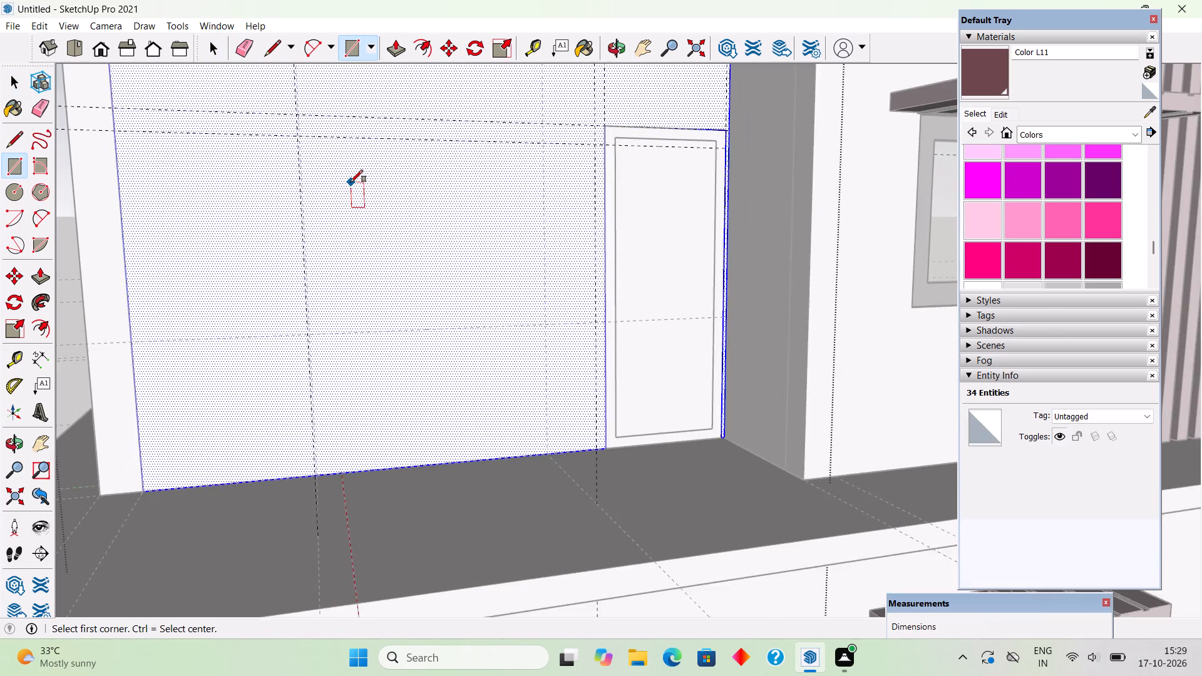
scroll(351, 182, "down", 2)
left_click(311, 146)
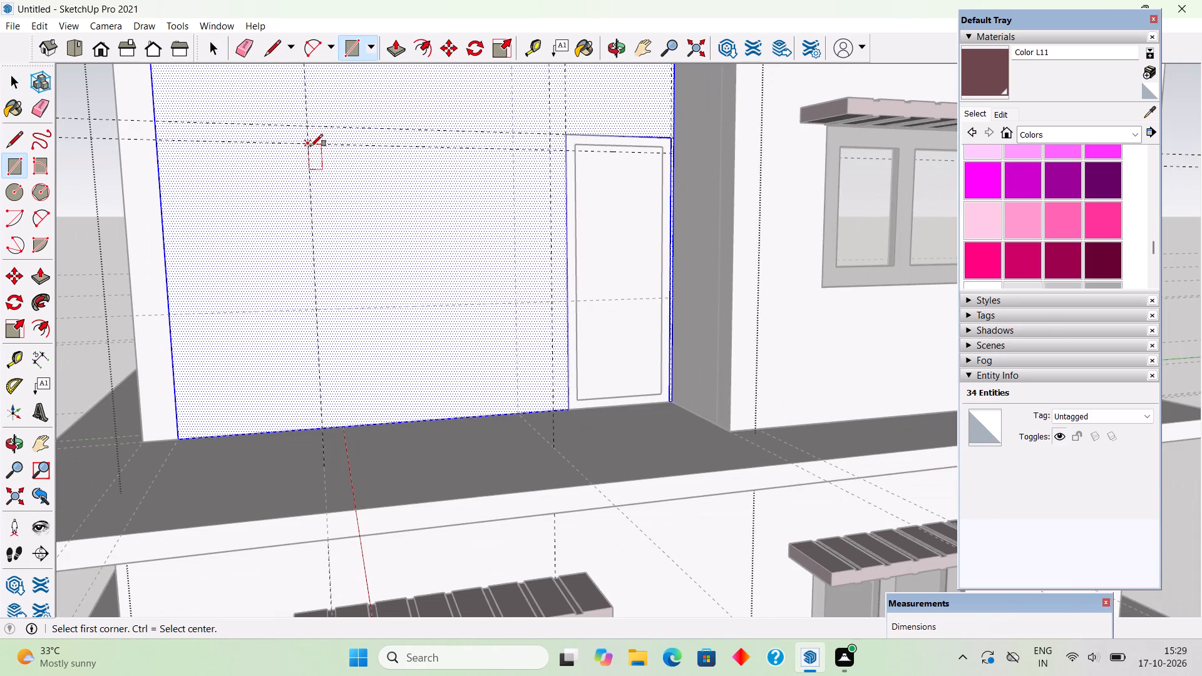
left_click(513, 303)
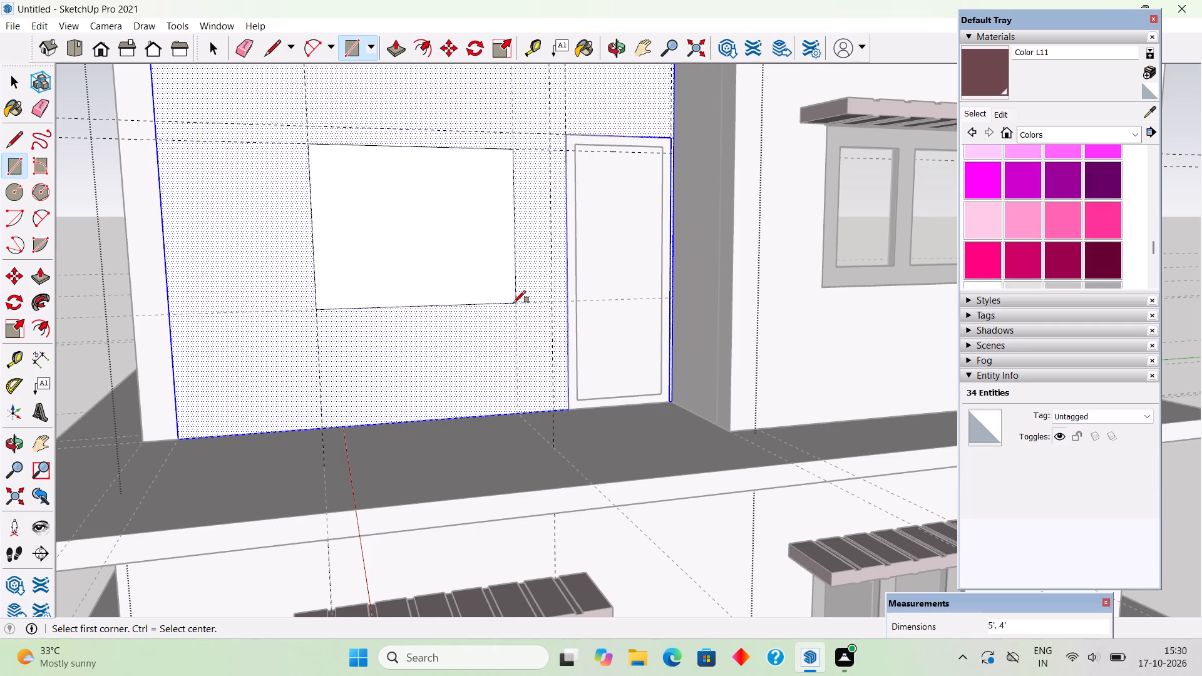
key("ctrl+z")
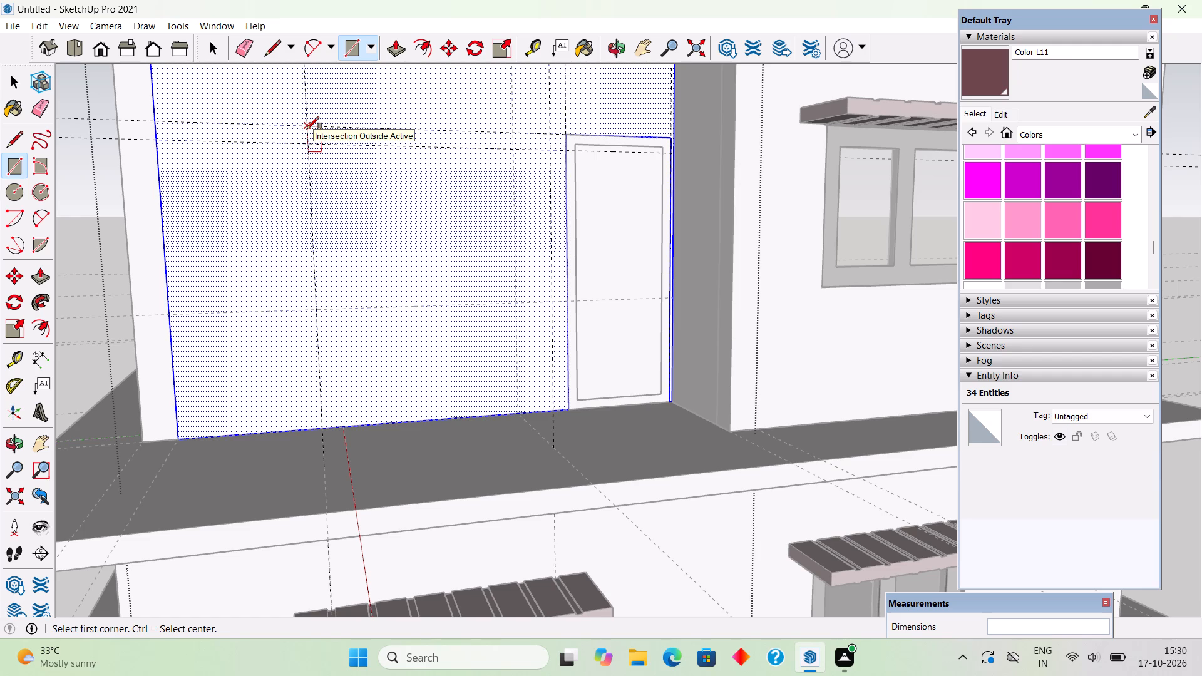
Draw a 5' by 4' 5" rectangle from the uppermost guide intersection, push it 9" through the wall as a window opening, and close the group.
left_click(307, 129)
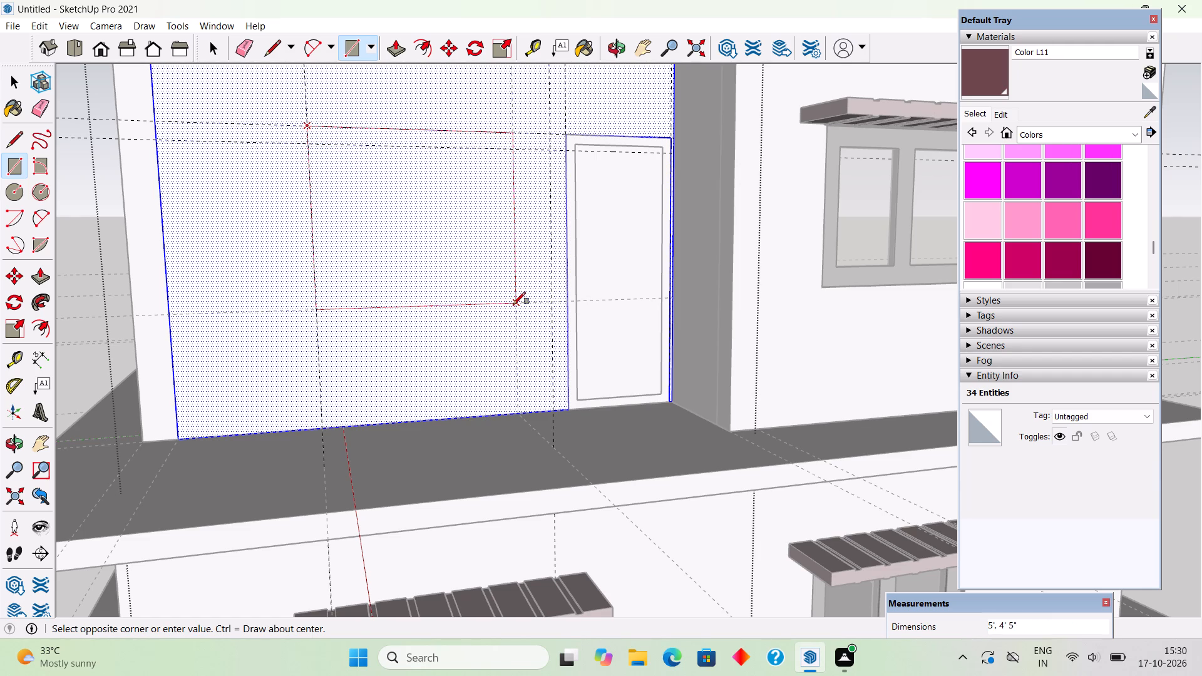
left_click(514, 305)
key("p")
left_click_drag(454, 290, 413, 205)
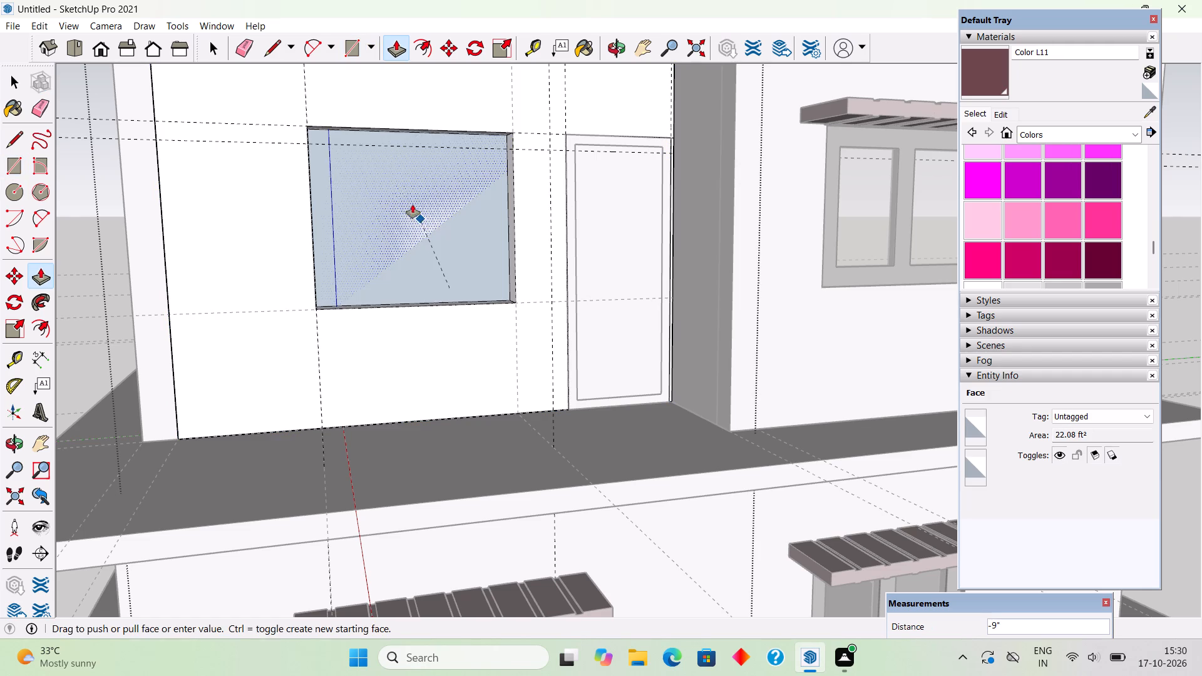
left_click_drag(413, 205, 401, 183)
key("space")
left_click(400, 182)
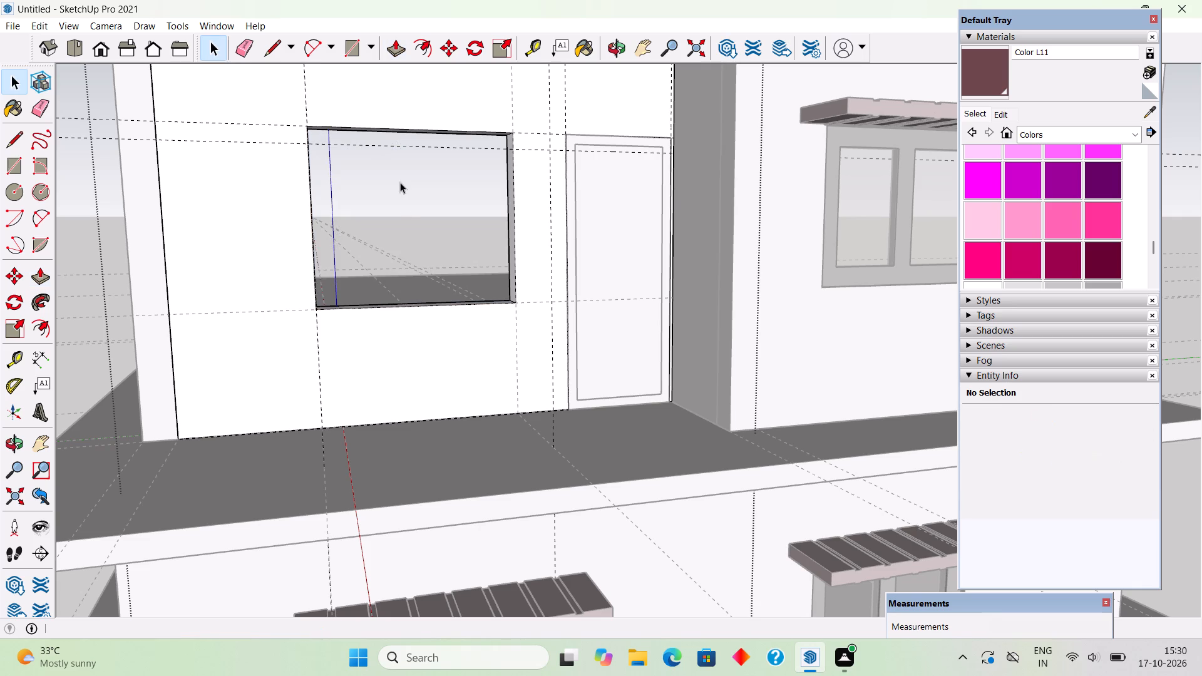
left_click(403, 202)
scroll(403, 202, "down", 4)
left_click(151, 220)
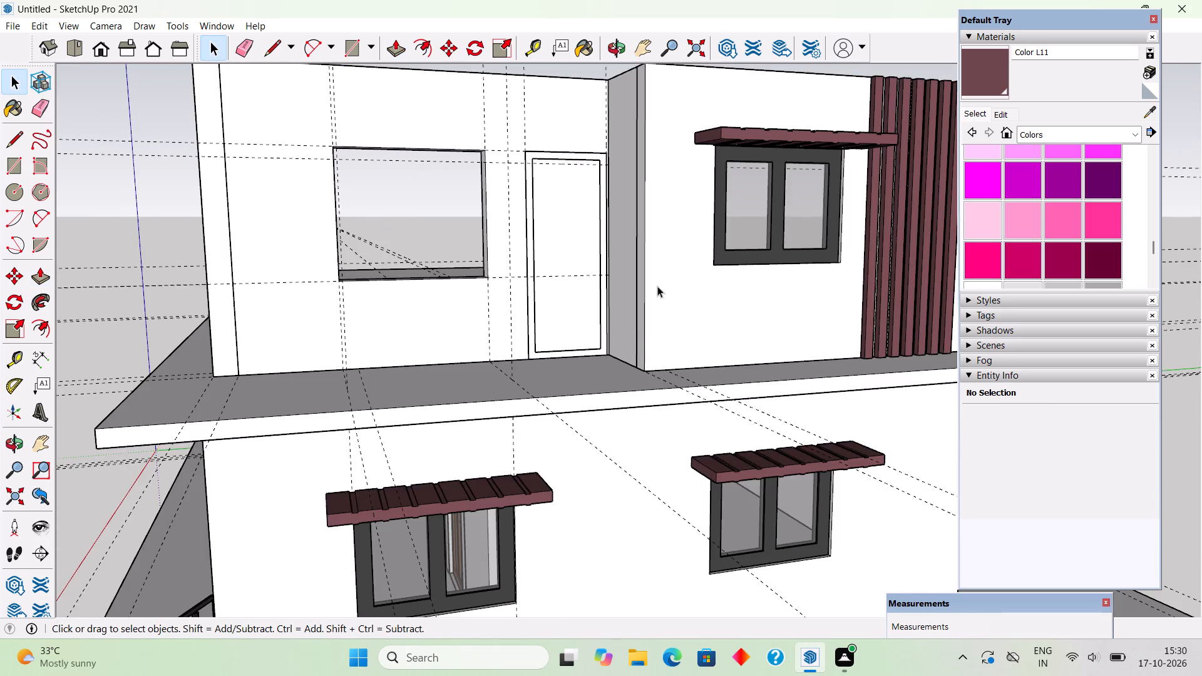
Fill the new window opening with a 5' by 4' 5" rectangle and offset its outline 6" inward.
middle_click_drag(655, 323, 632, 411)
scroll(448, 275, "up", 3)
key("r")
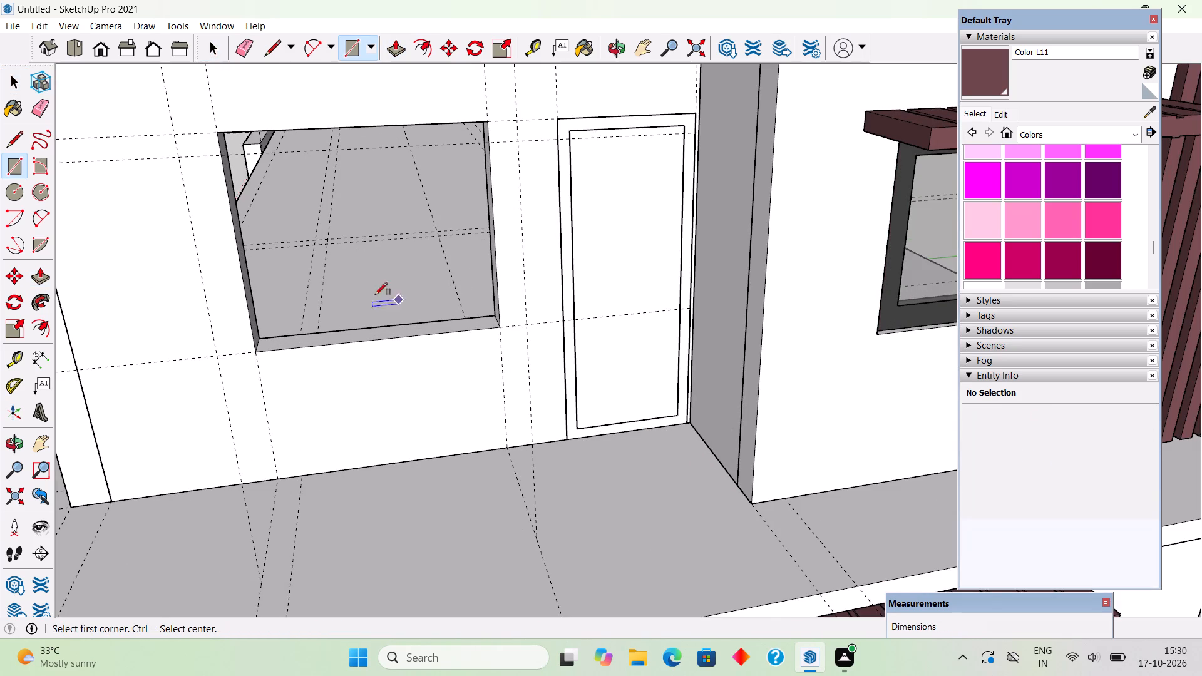
left_click(217, 134)
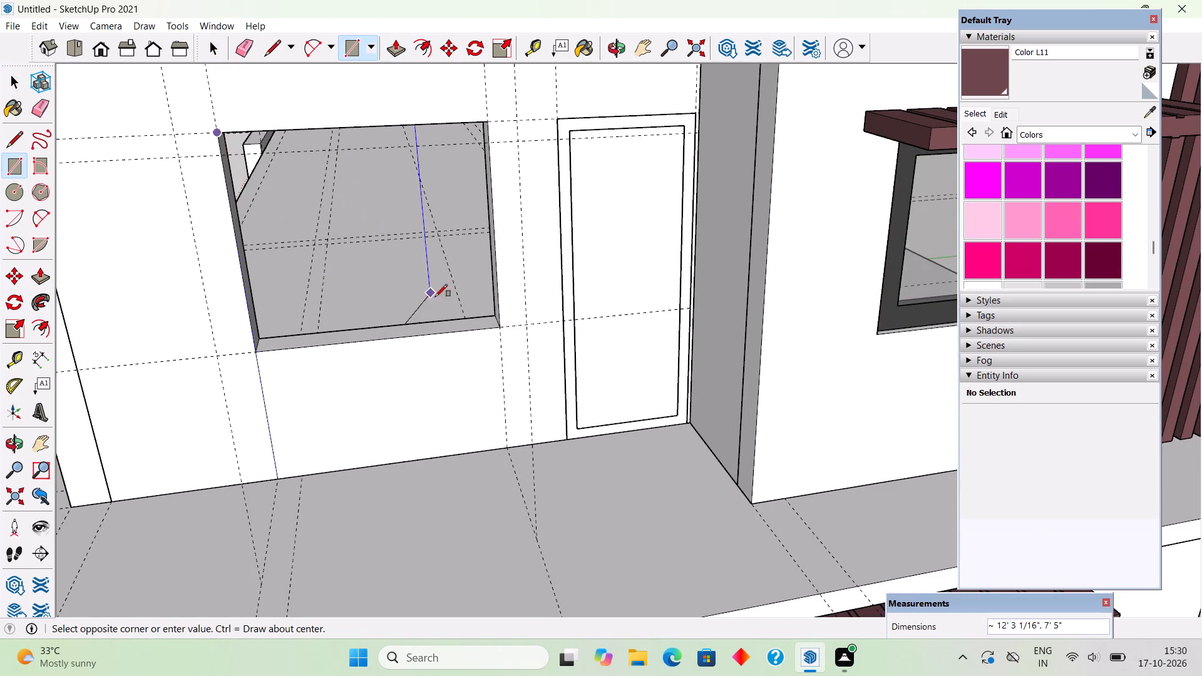
left_click(494, 327)
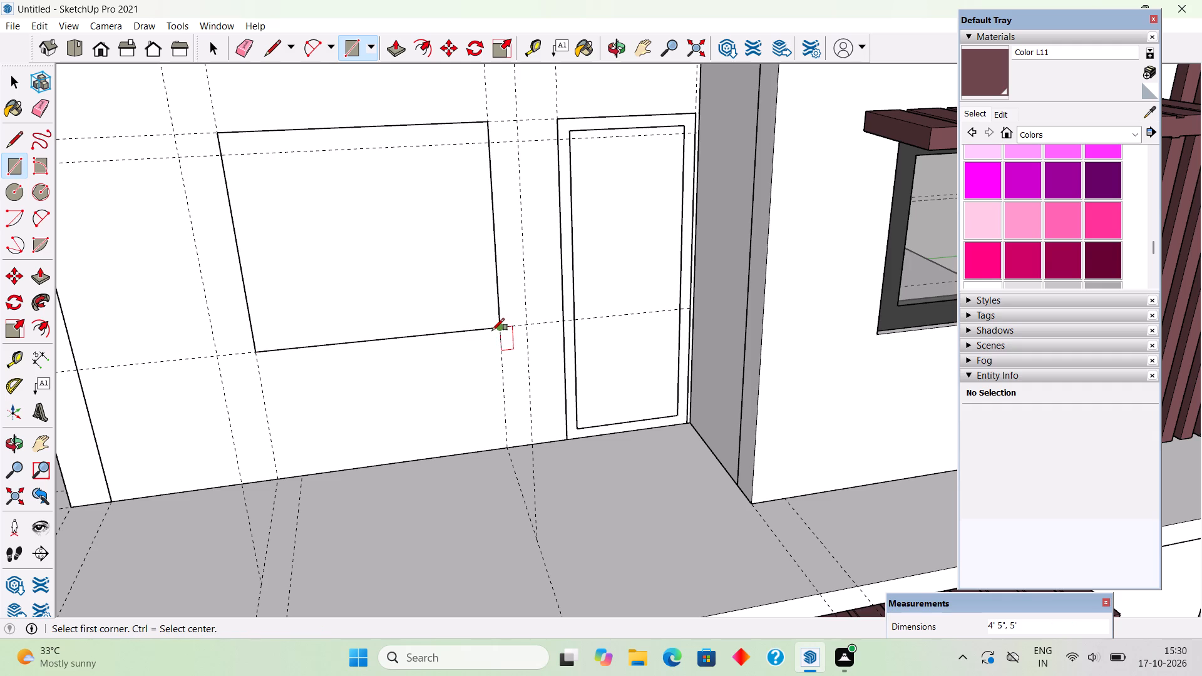
key("f")
left_click(421, 322)
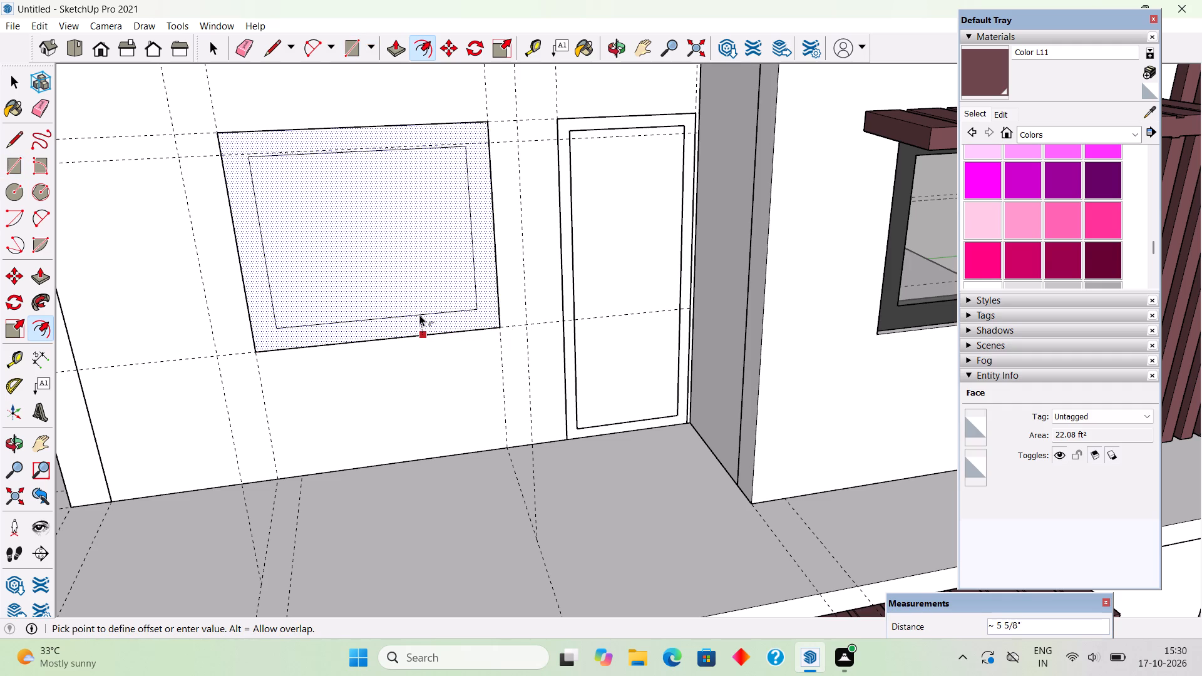
type("6\"")
key("Return")
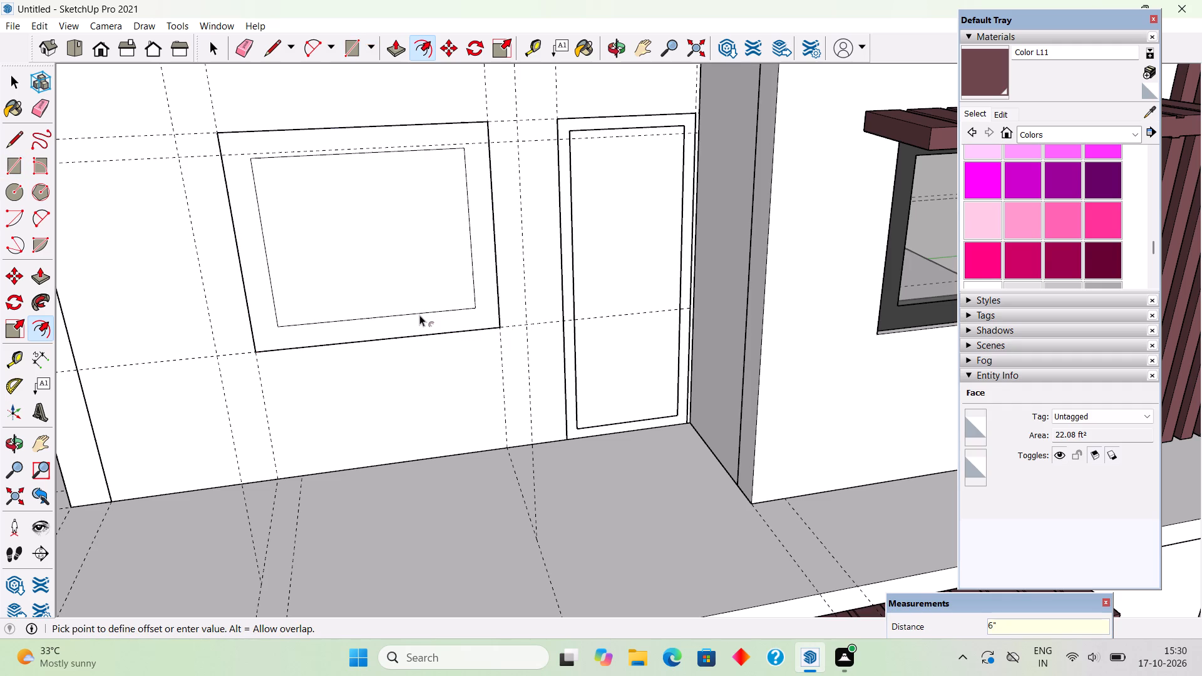
key("space")
Place a vertical guide through the middle of the inner window outline, plus parallel guides 3" to either side of it.
type("t")
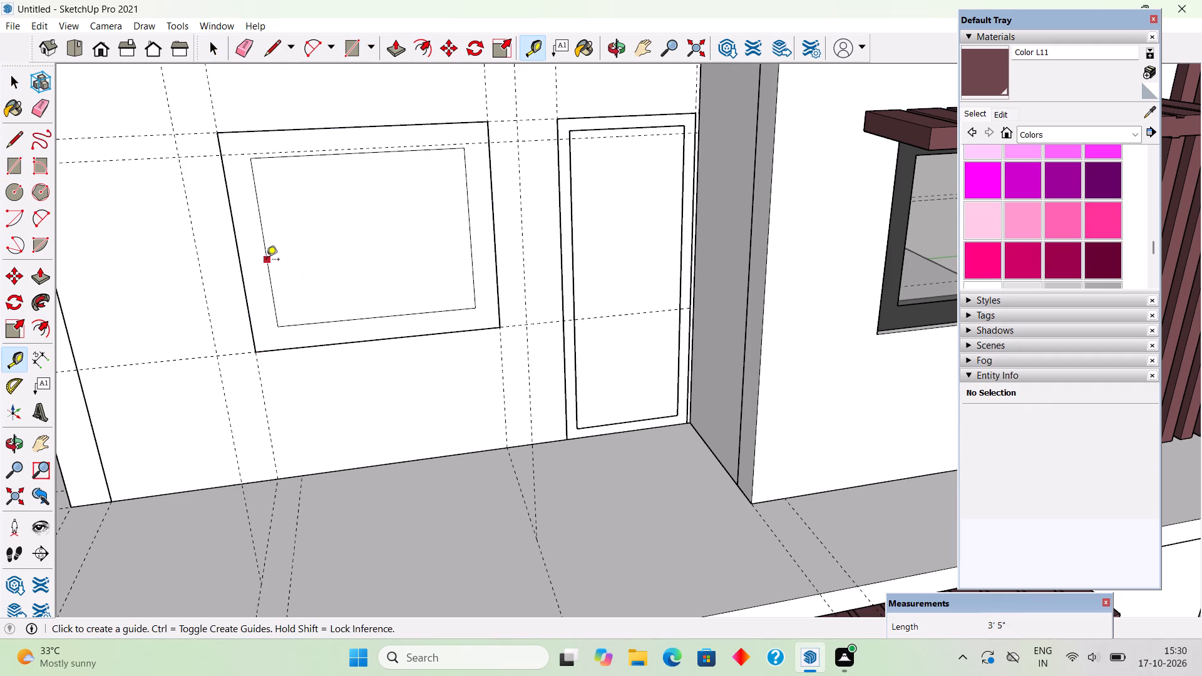
left_click(266, 260)
left_click(372, 317)
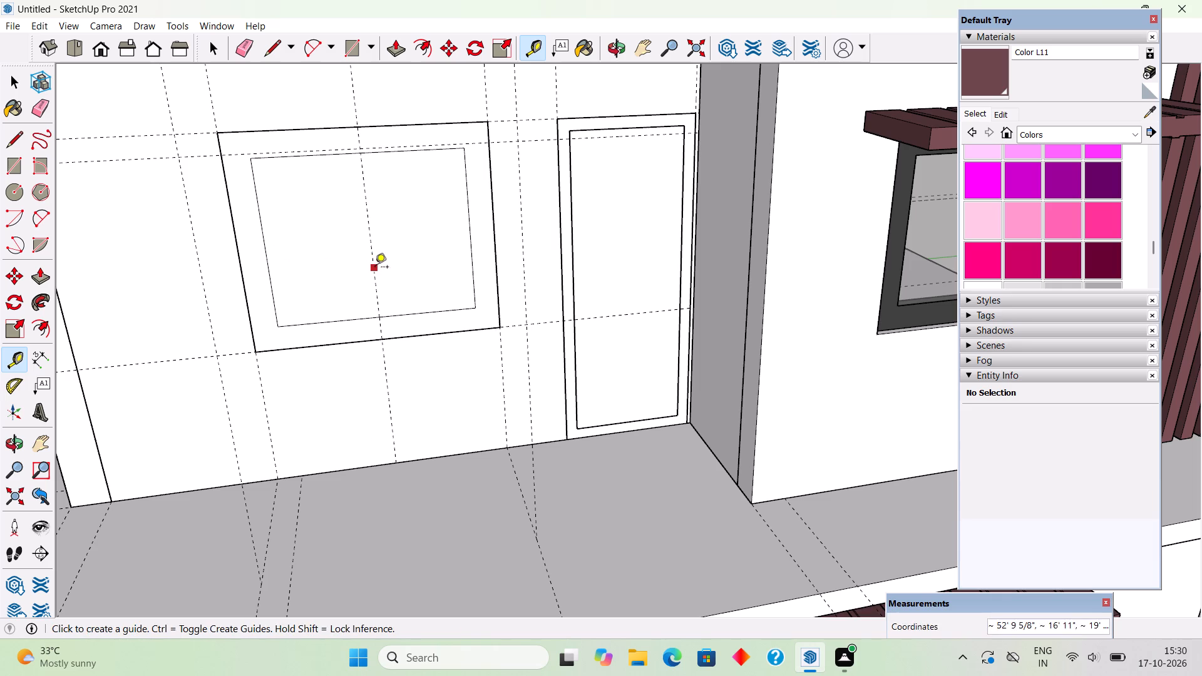
left_click(375, 268)
type("3\"")
key("Return")
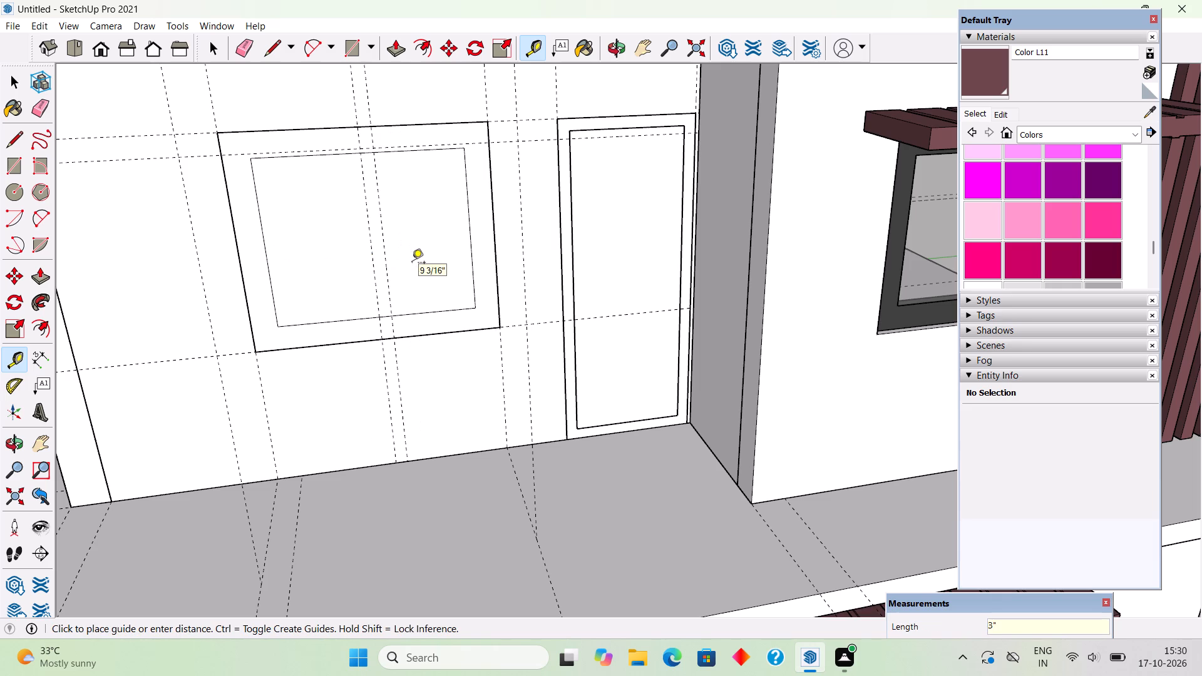
left_click(376, 292)
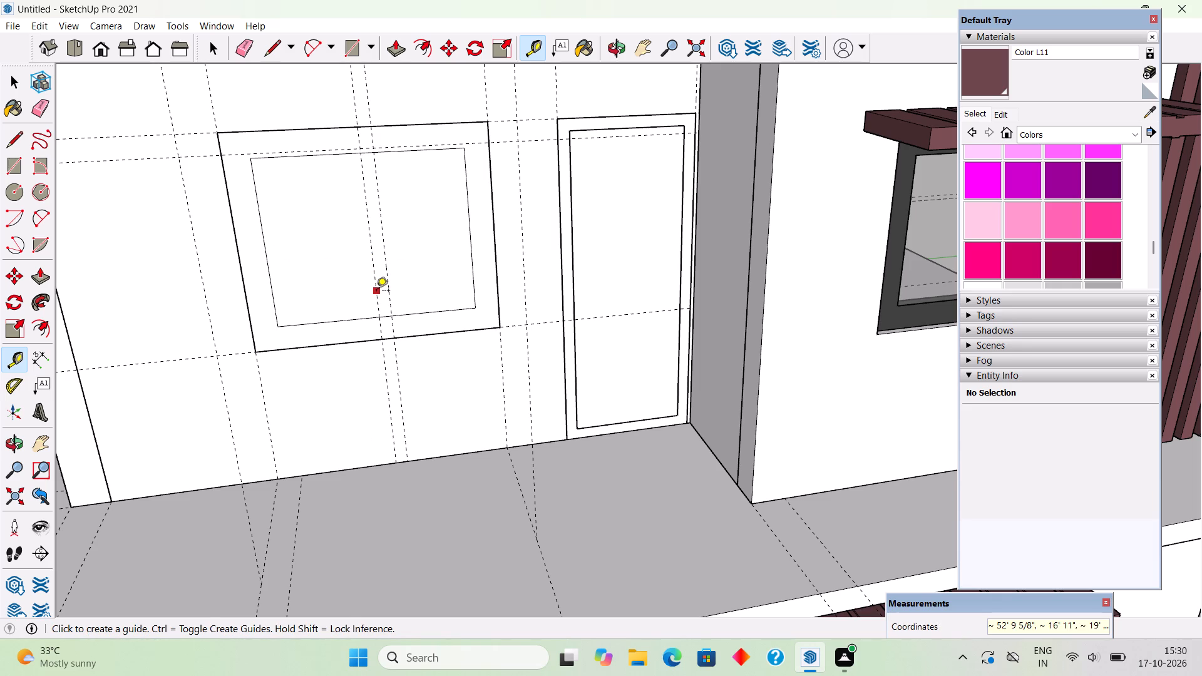
type("3\"")
key("Return")
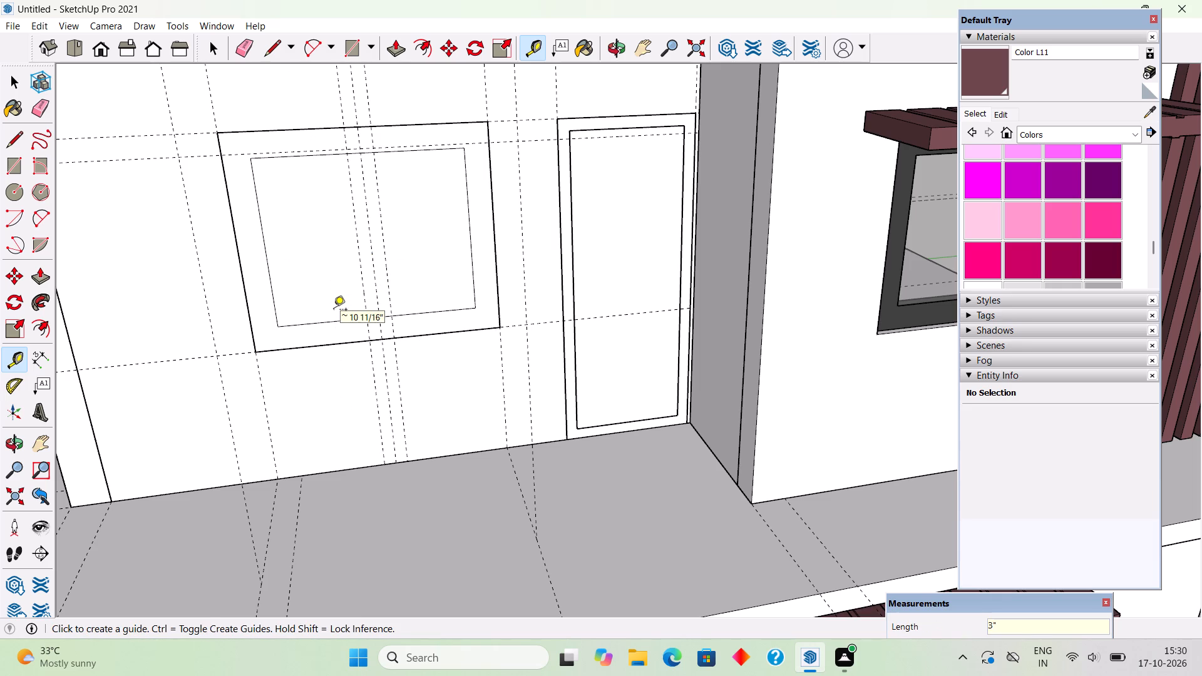
Draw the central mullion's two vertical lines along the outer guides and erase the inner outline's edges between them.
key("l")
scroll(375, 168, "up", 3)
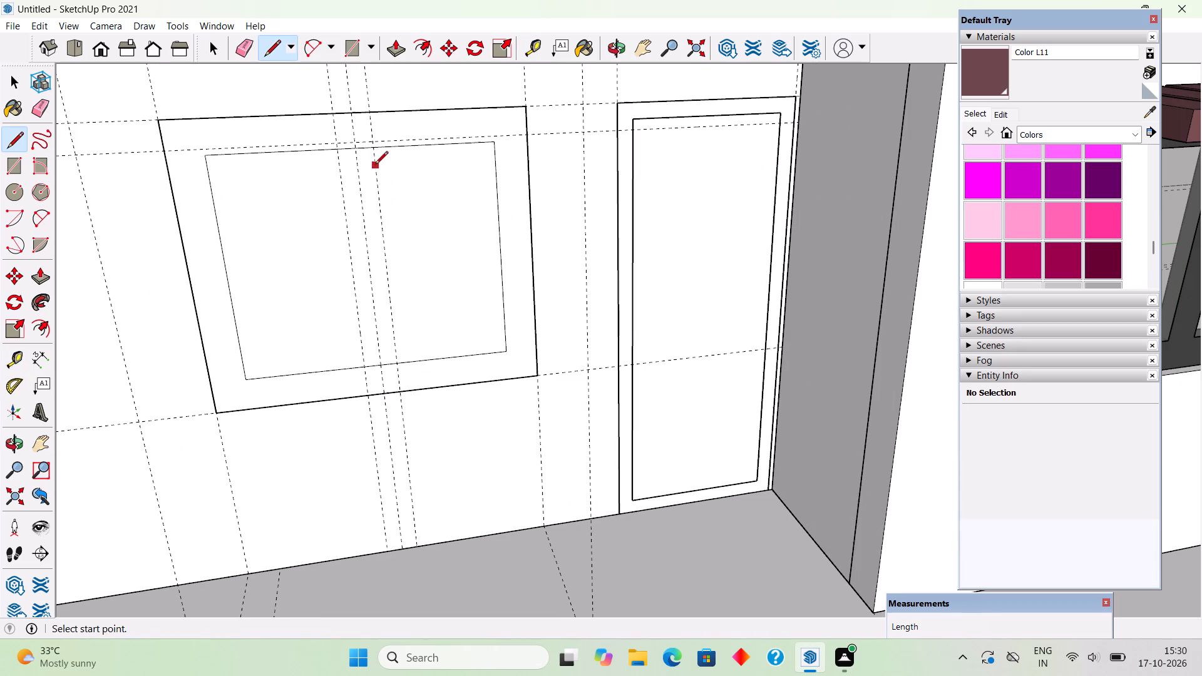
left_click(374, 151)
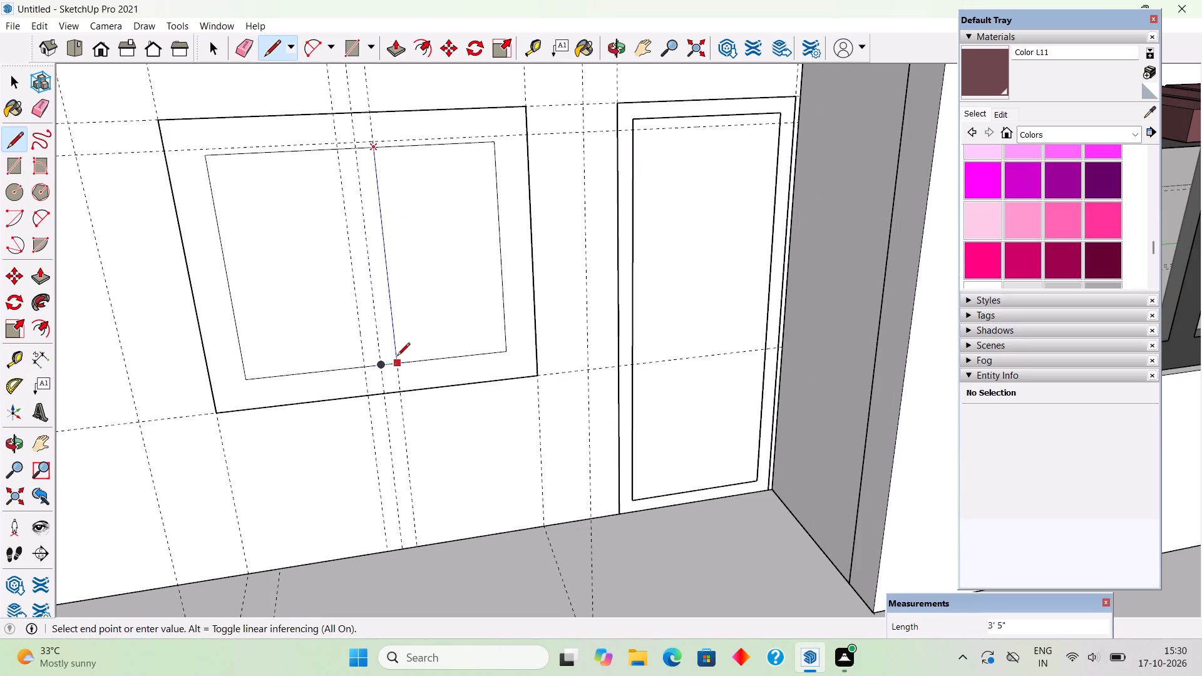
left_click(397, 357)
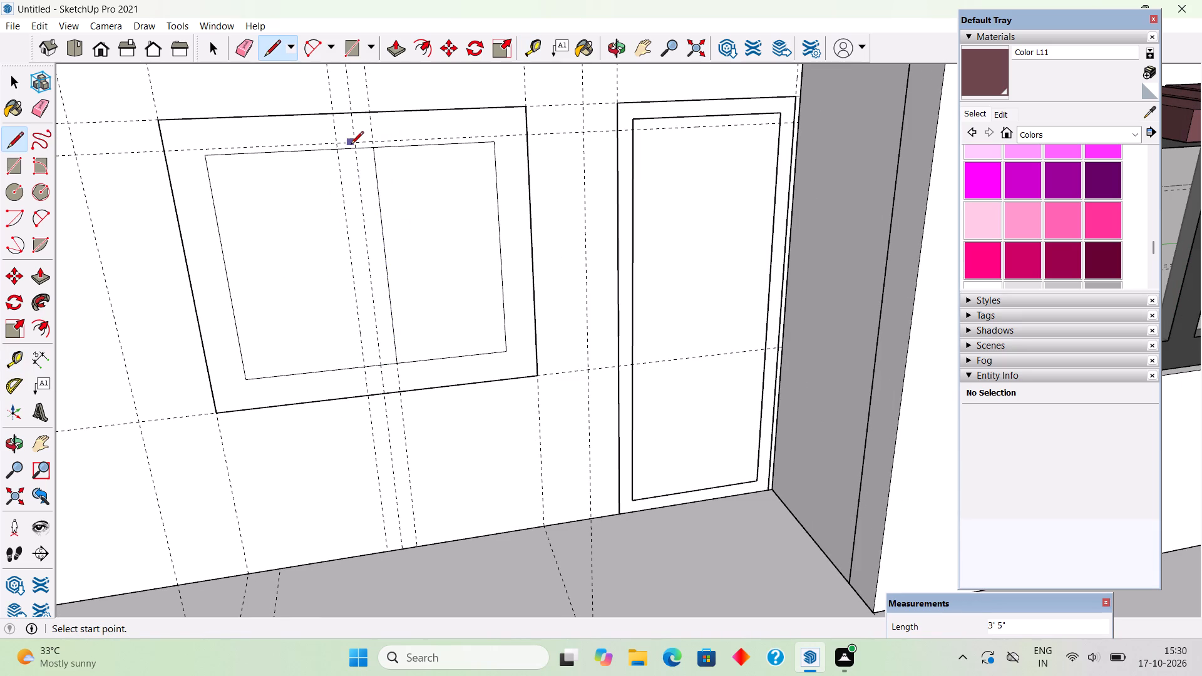
left_click(338, 150)
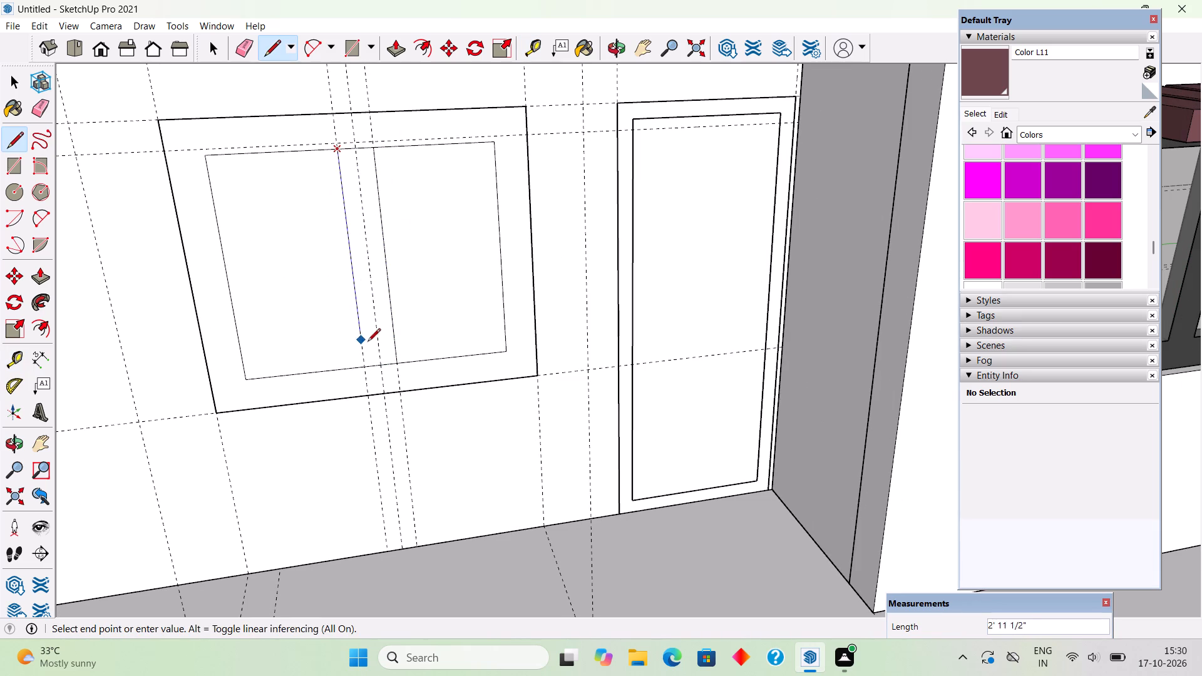
left_click(366, 367)
key("e")
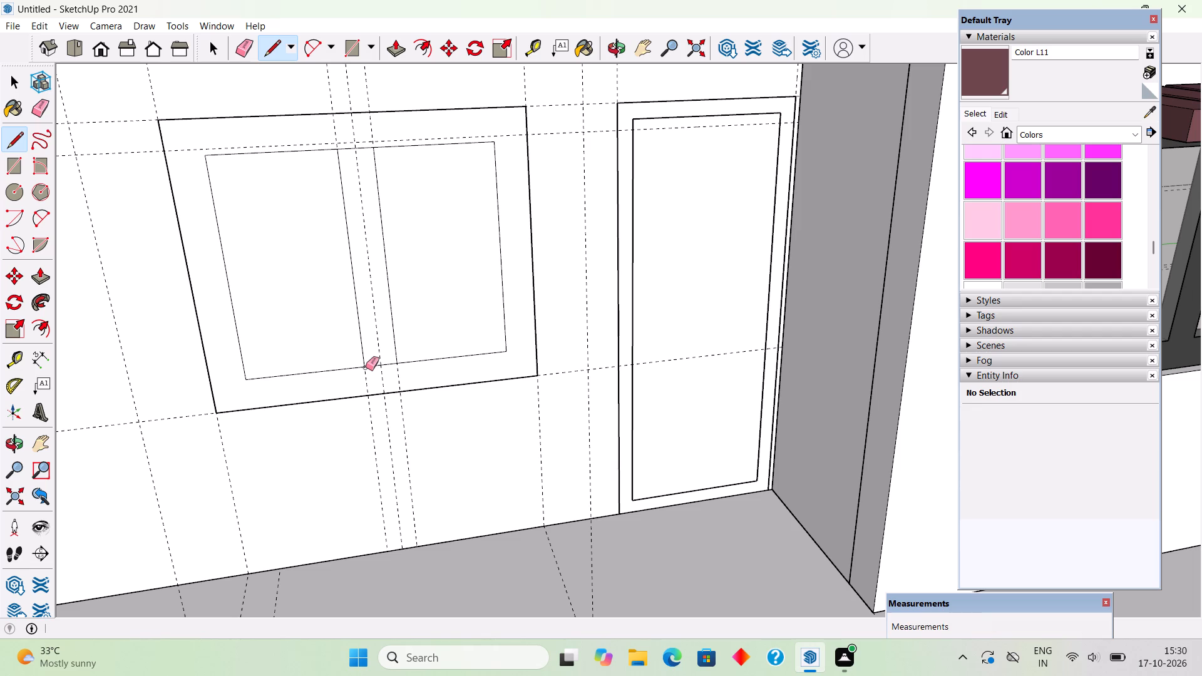
left_click(378, 364)
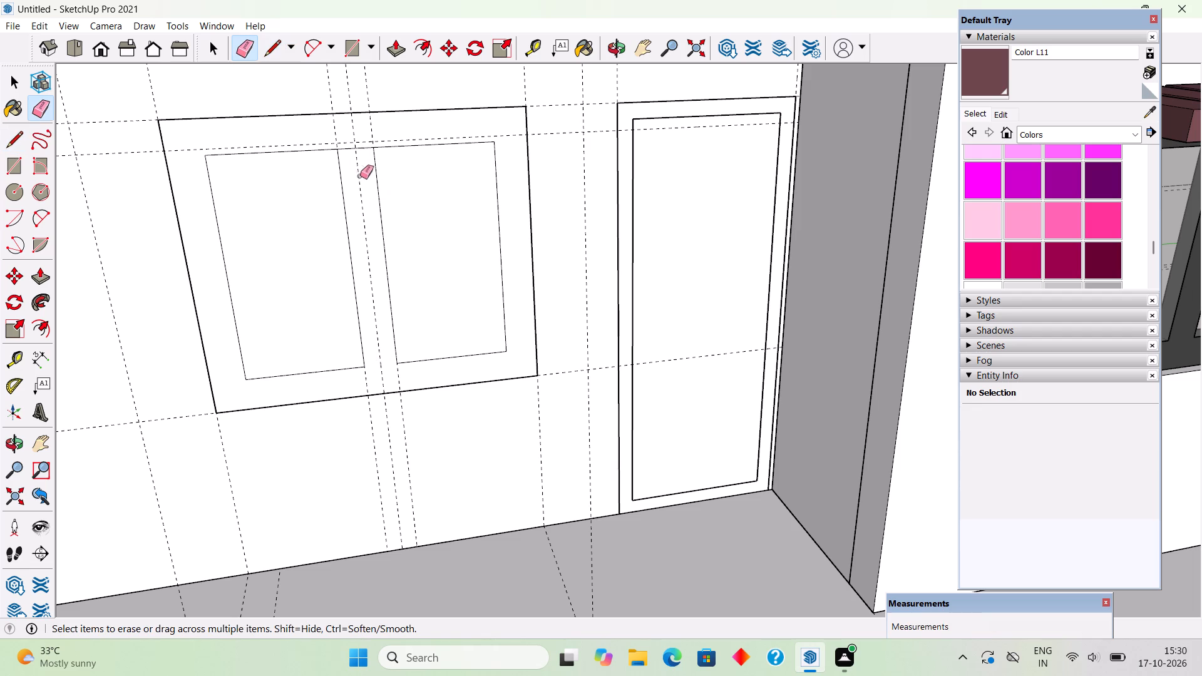
left_click(345, 151)
left_click(354, 148)
Delete both pane faces inside the window frame.
key("space")
left_click(304, 226)
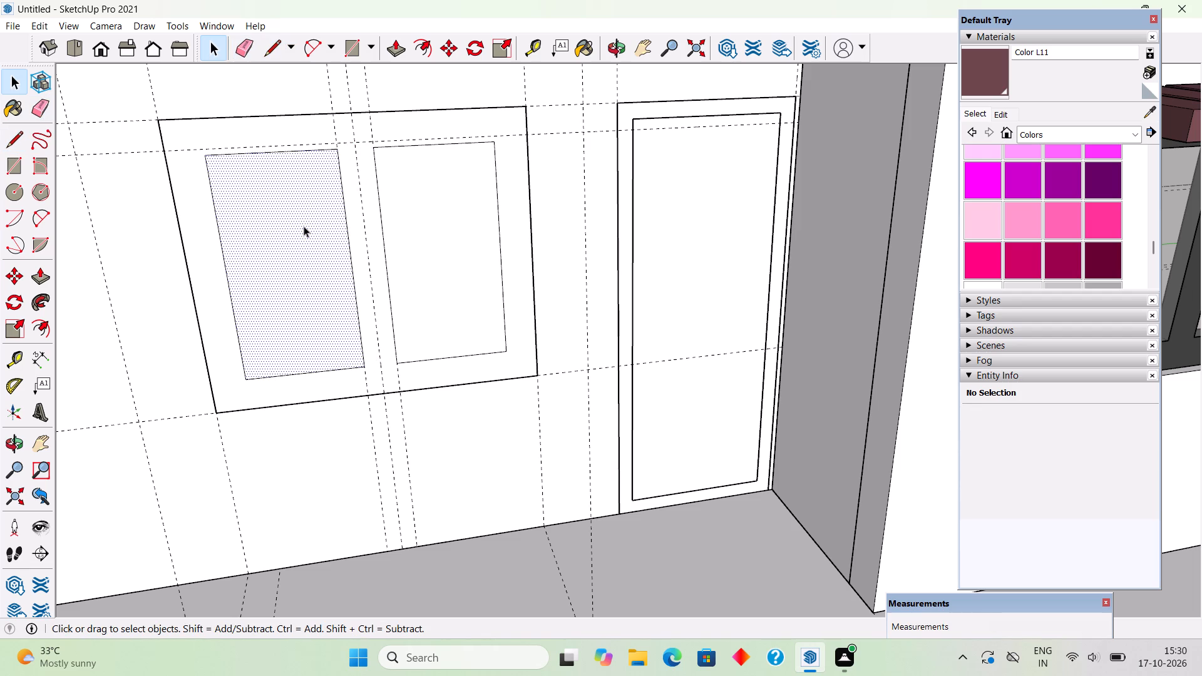
key("Delete")
left_click(483, 291)
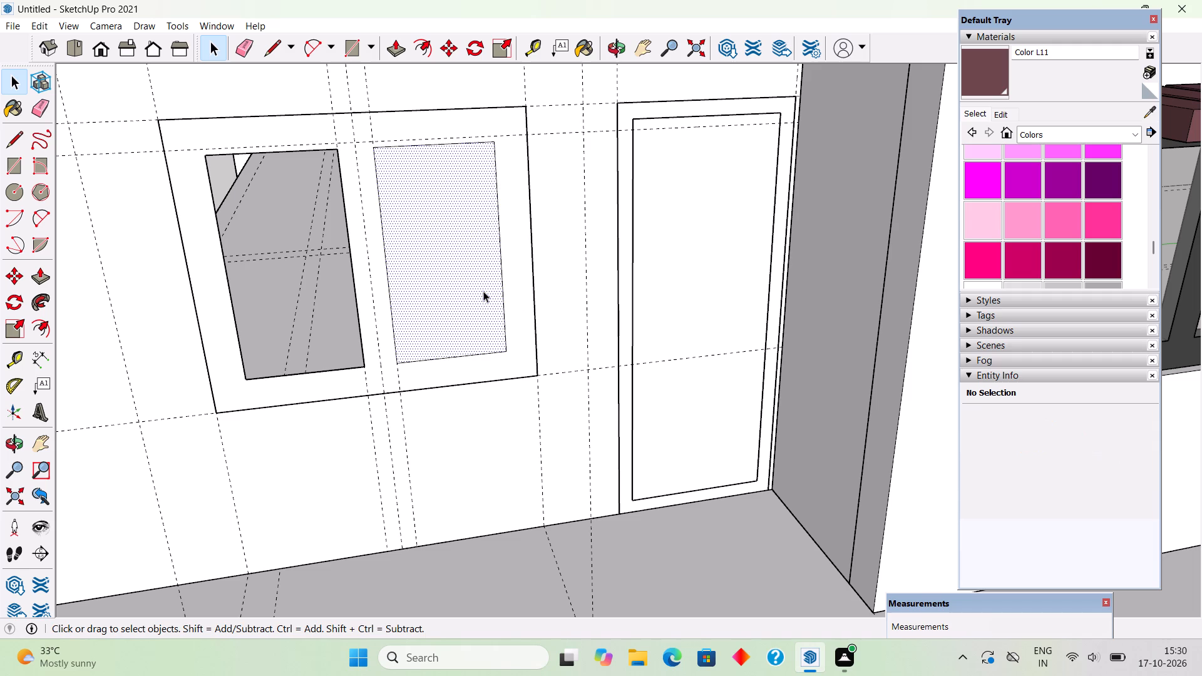
key("Delete")
Extrude the window frame face 3" outward.
left_click(516, 346)
key("p")
left_click(516, 346)
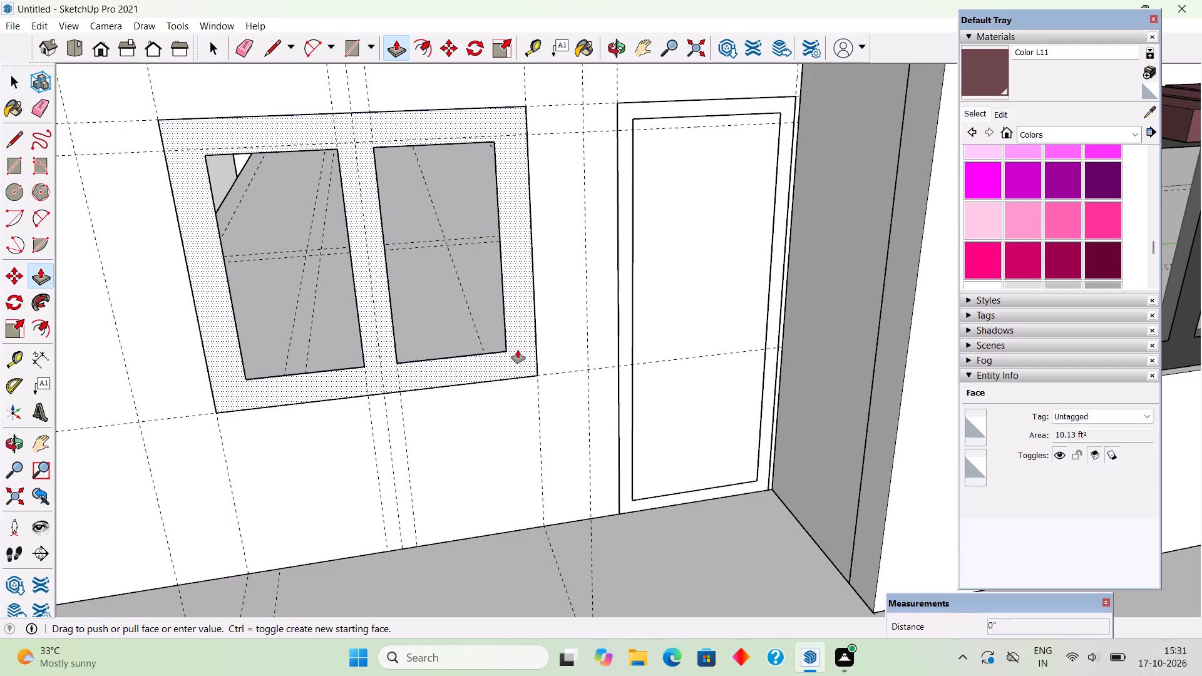
type("3\"")
key("Return")
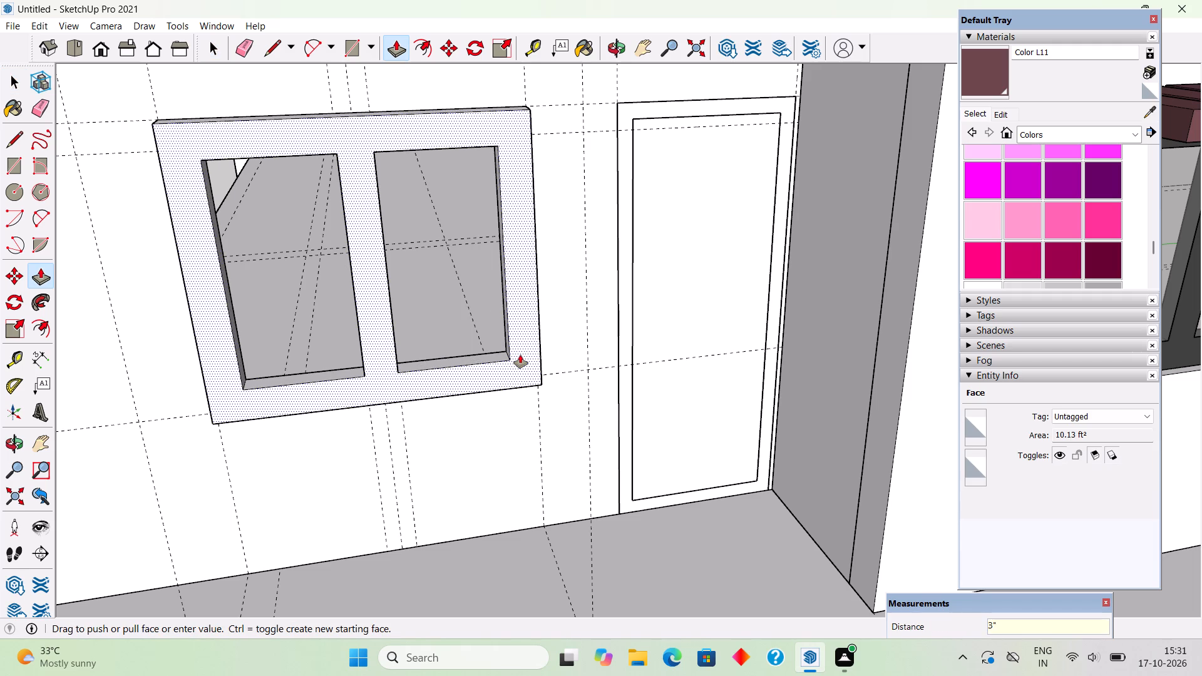
key("space")
Select the whole window frame and make it a group.
triple_click(520, 355)
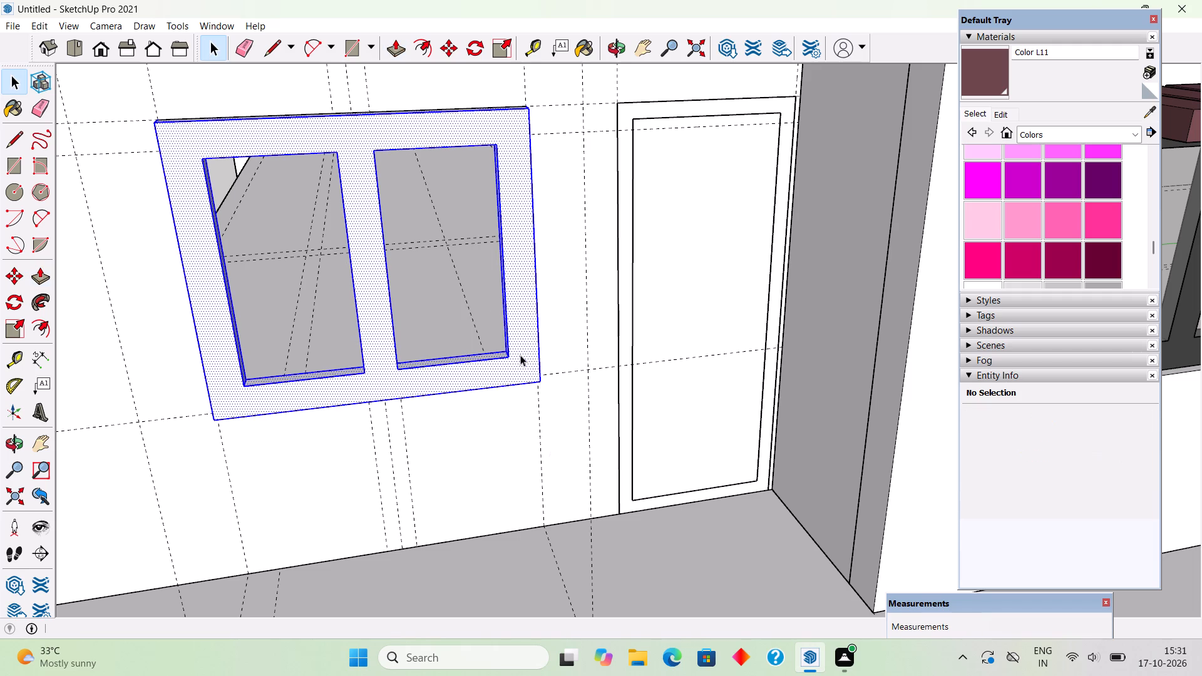
right_click(520, 355)
left_click(581, 486)
Move the window frame group 3" inward so it sits flush with the upper-storey wall face.
scroll(581, 486, "down", 6)
middle_click_drag(578, 484, 582, 462)
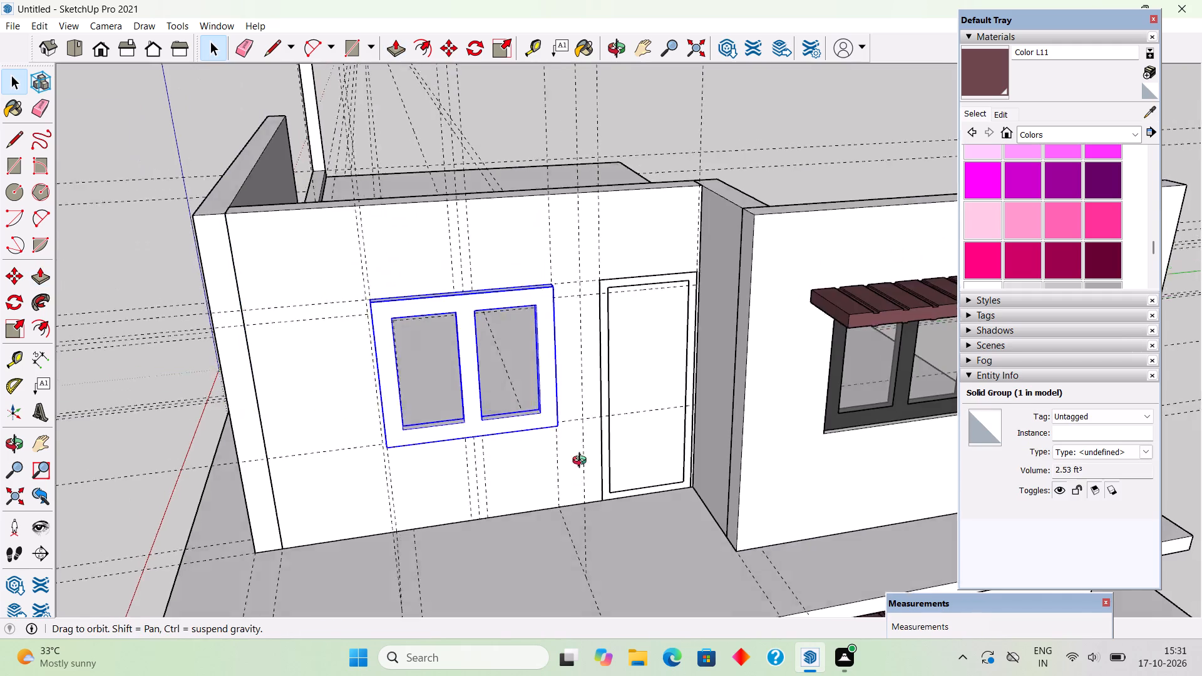
middle_click_drag(582, 462, 706, 412)
scroll(514, 473, "up", 9)
middle_click_drag(524, 464, 563, 515)
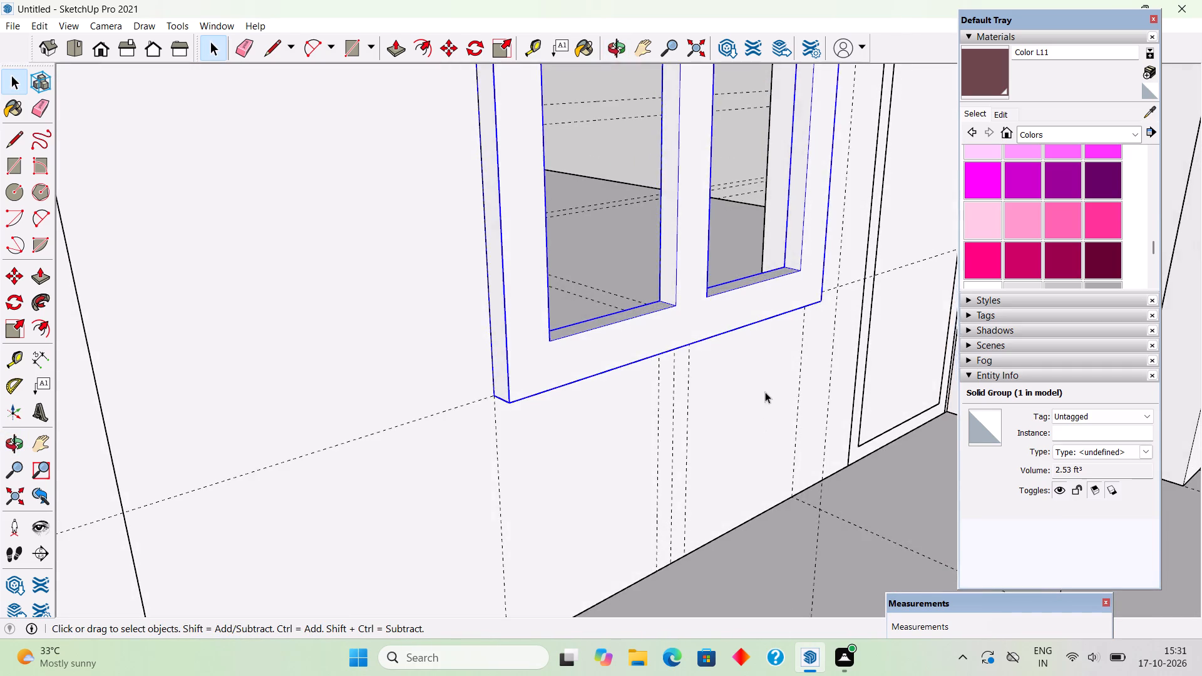
scroll(768, 388, "up", 4)
key("m")
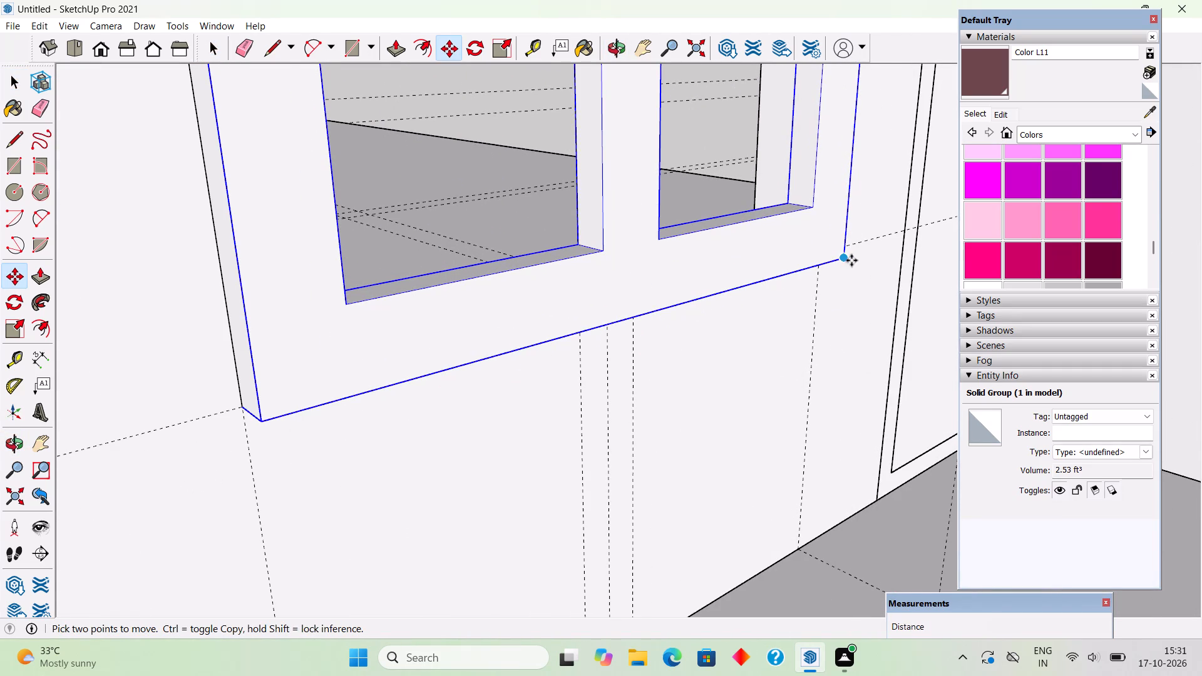
left_click(851, 260)
left_click(819, 247)
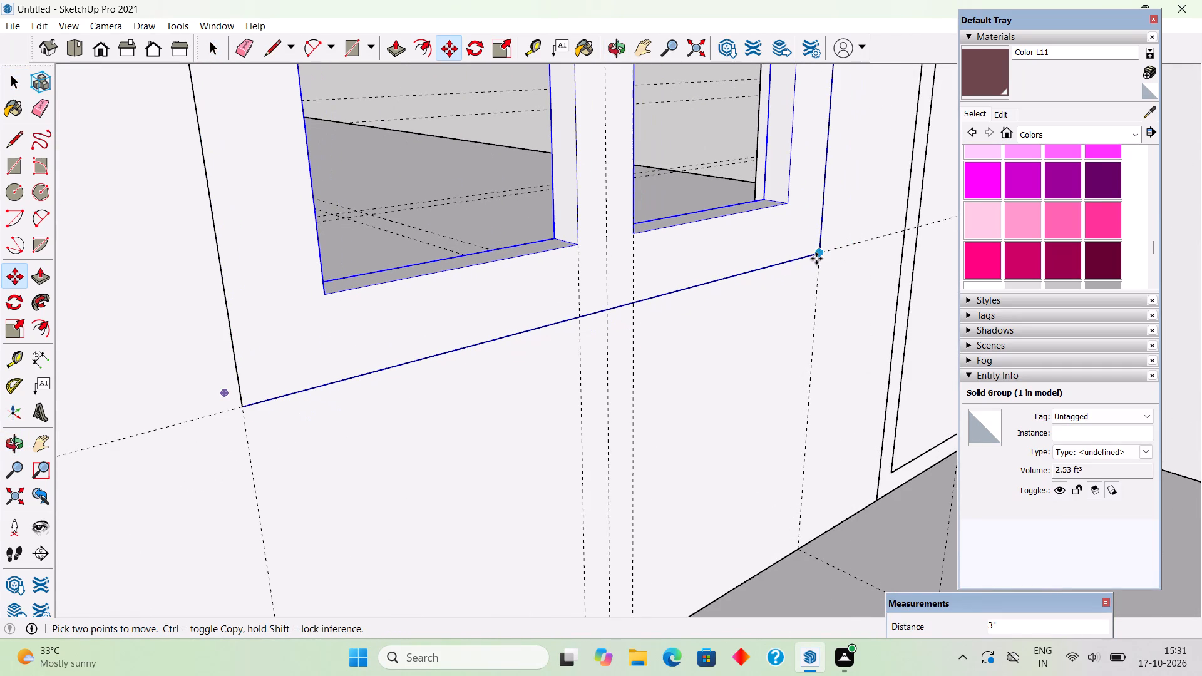
Move the window frame group another 2" inward, recessing it into the wall opening.
left_click(816, 257)
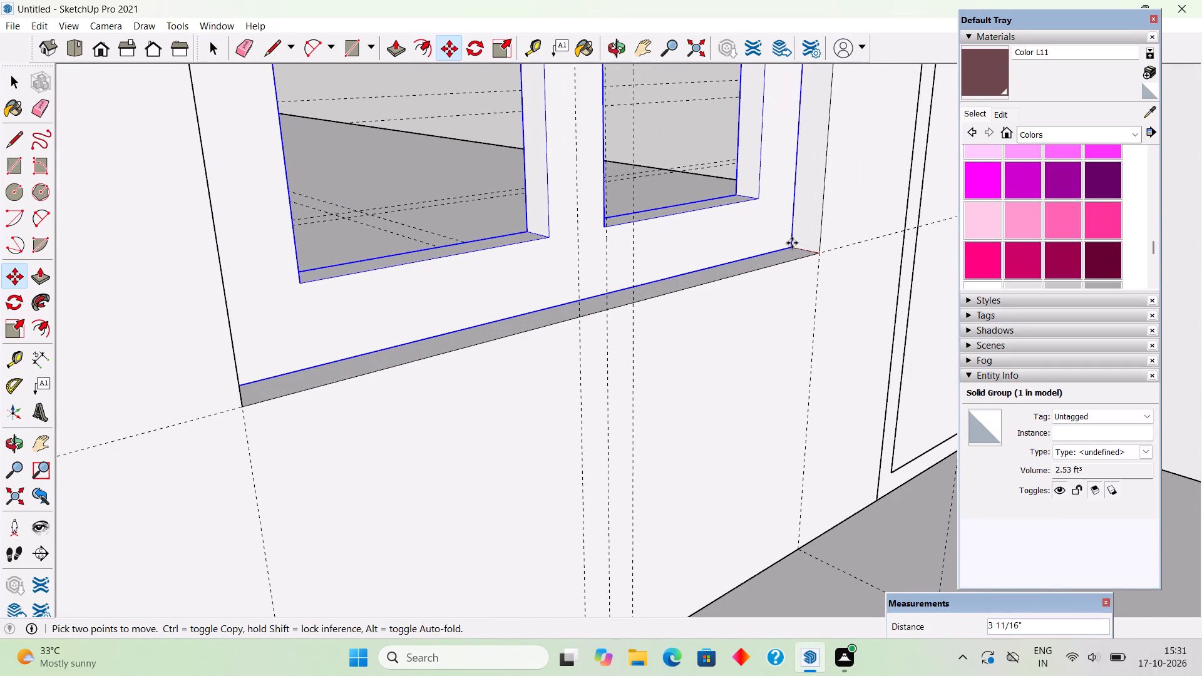
type("2\"")
key("Return")
key("space")
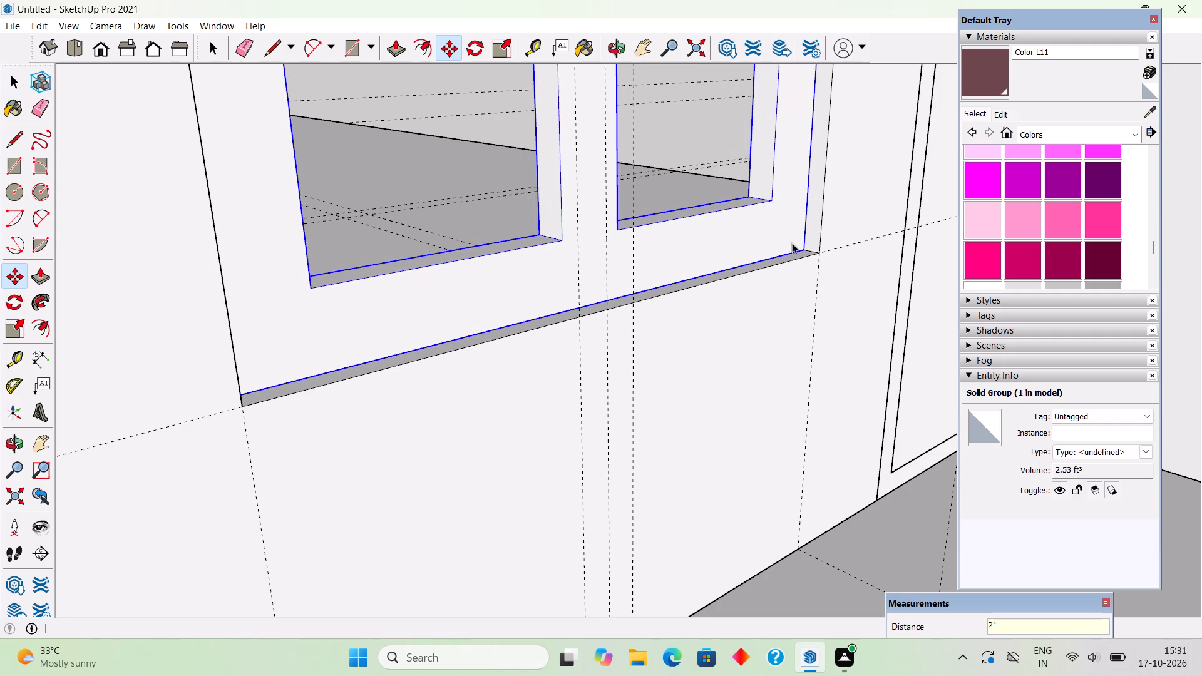
scroll(636, 173, "down", 2)
left_click(666, 152)
Draw a 3' 5" by 1' 9" rectangle filling the frame opening farther from the door.
scroll(649, 202, "down", 4)
middle_click_drag(598, 318, 476, 384)
scroll(476, 384, "down", 3)
middle_click_drag(545, 222, 535, 174)
scroll(431, 102, "up", 3)
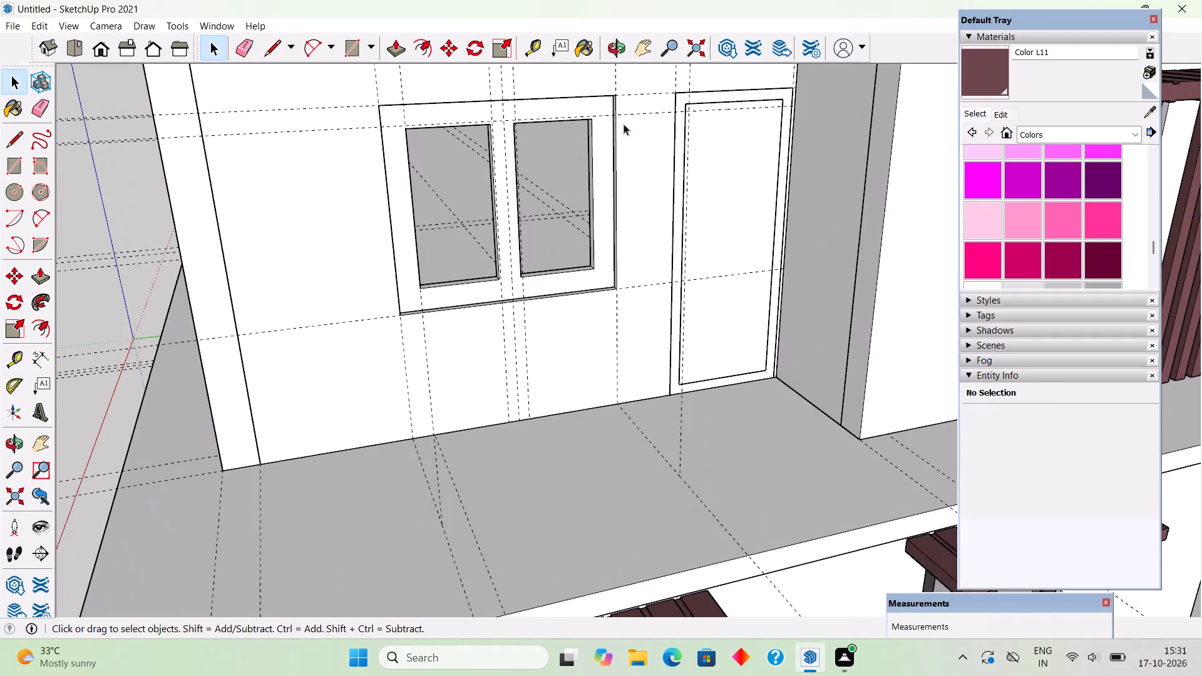
scroll(624, 113, "up", 4)
middle_click_drag(606, 157, 512, 158)
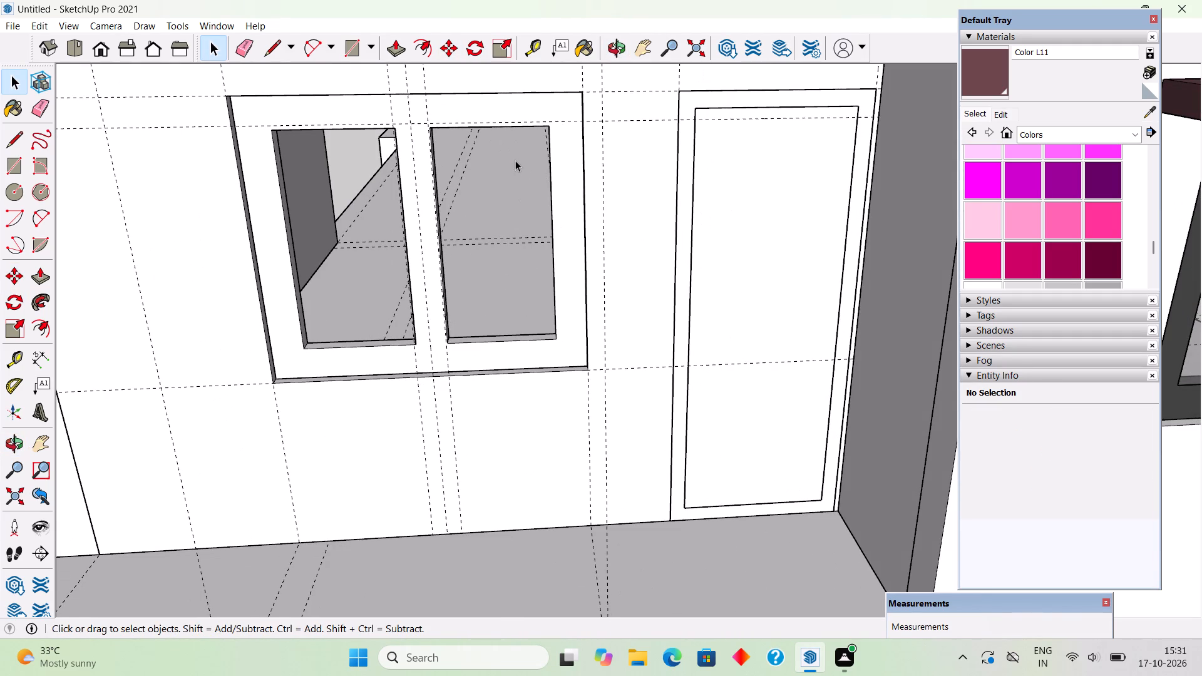
key("r")
left_click(275, 133)
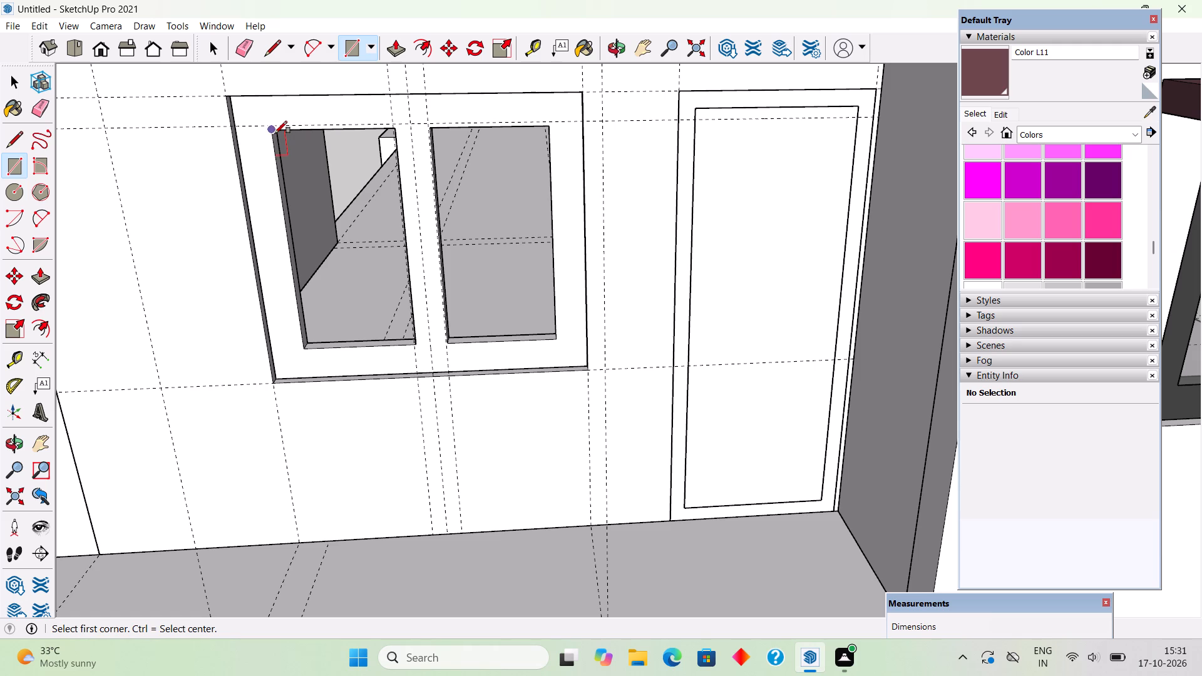
left_click(416, 340)
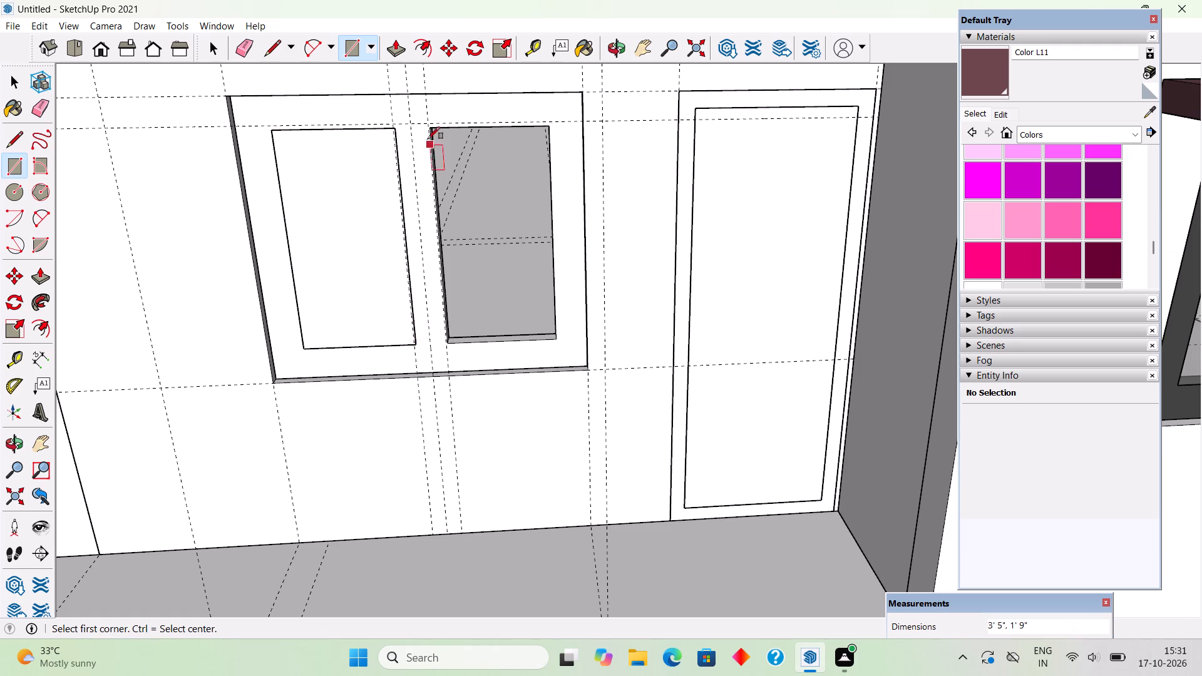
Draw a rectangle filling the window frame opening nearer the door, corner to corner.
left_click(433, 126)
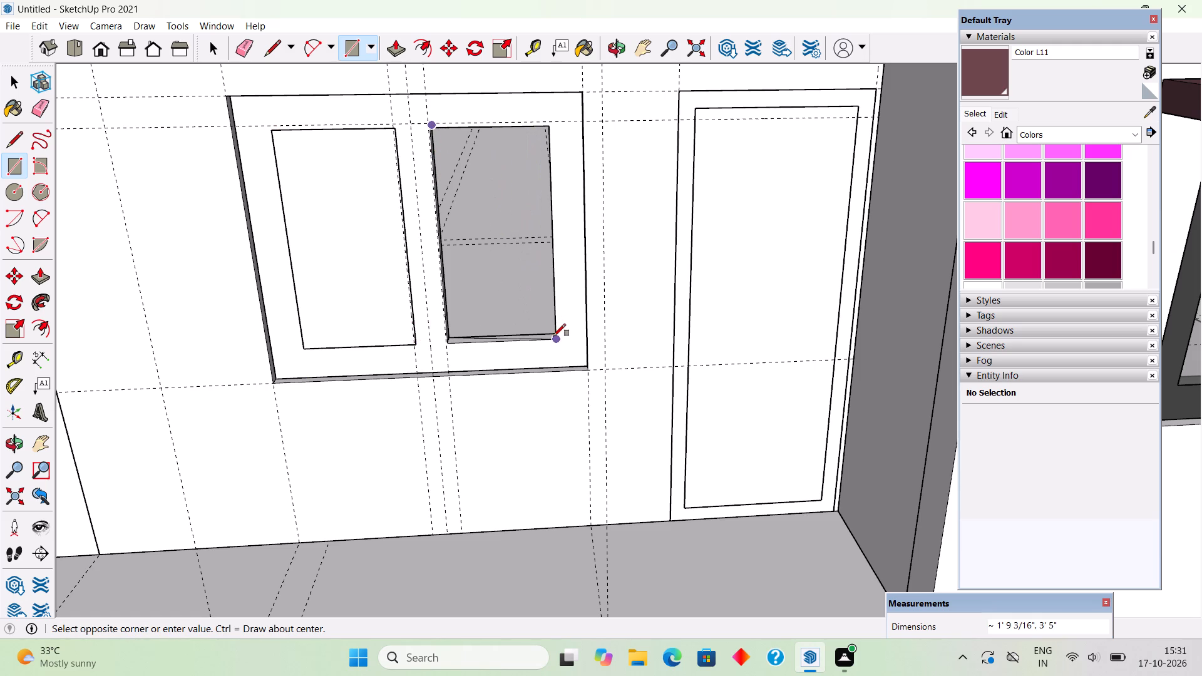
key("space")
middle_click_drag(403, 425, 508, 551)
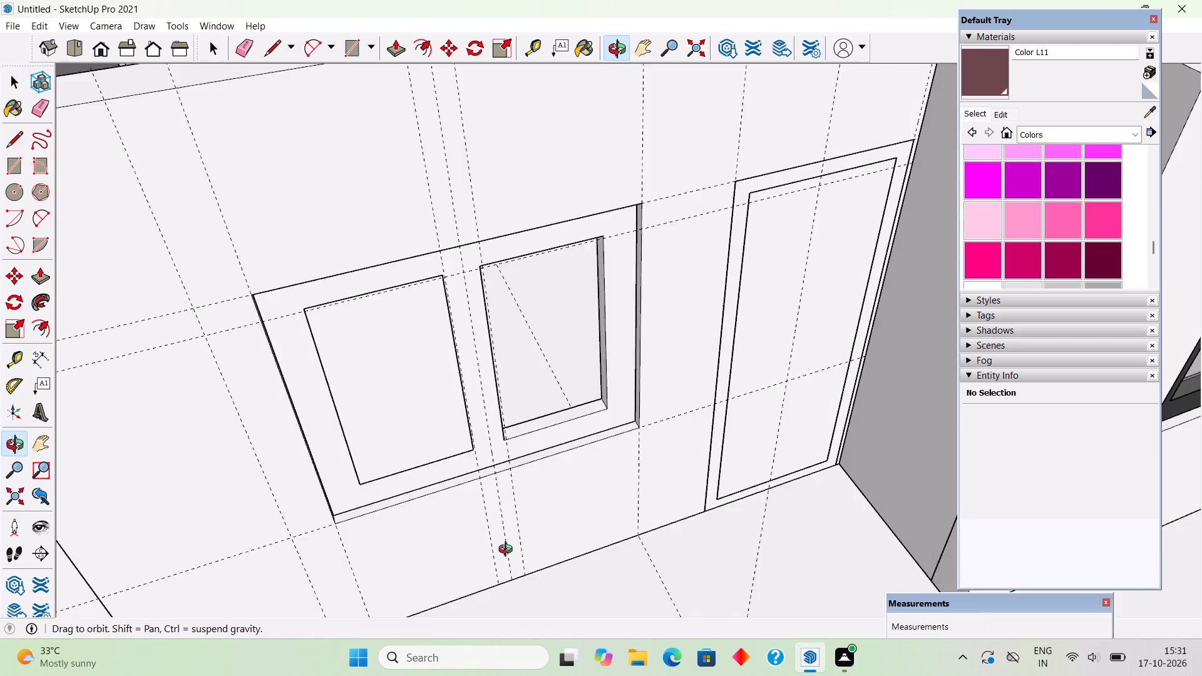
middle_click_drag(508, 551, 521, 572)
scroll(502, 308, "up", 2)
key("r")
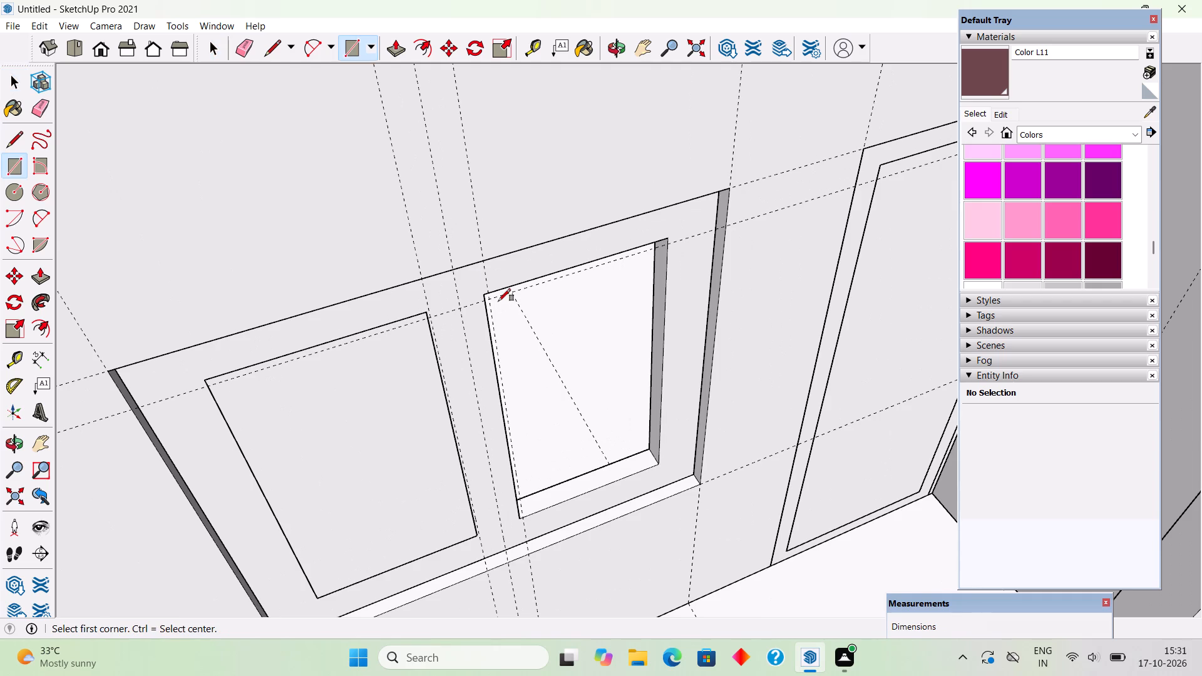
left_click(486, 300)
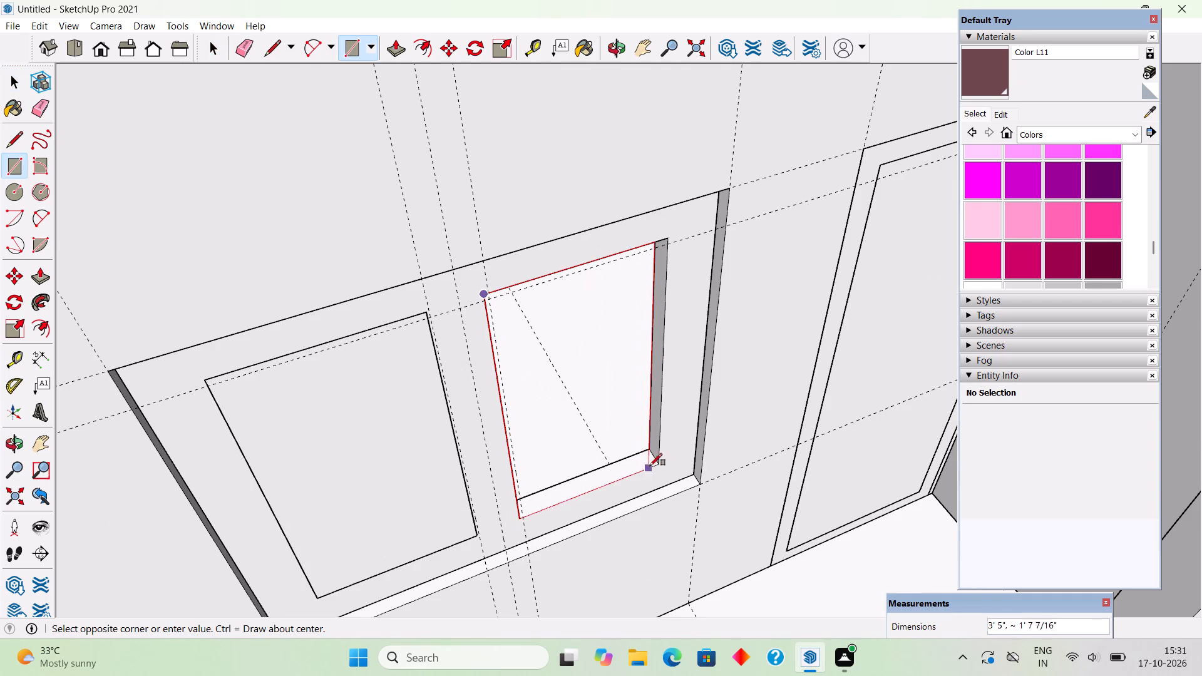
left_click(659, 463)
Make each of the two window pane faces, with its edges, a separate group.
key("space")
triple_click(649, 433)
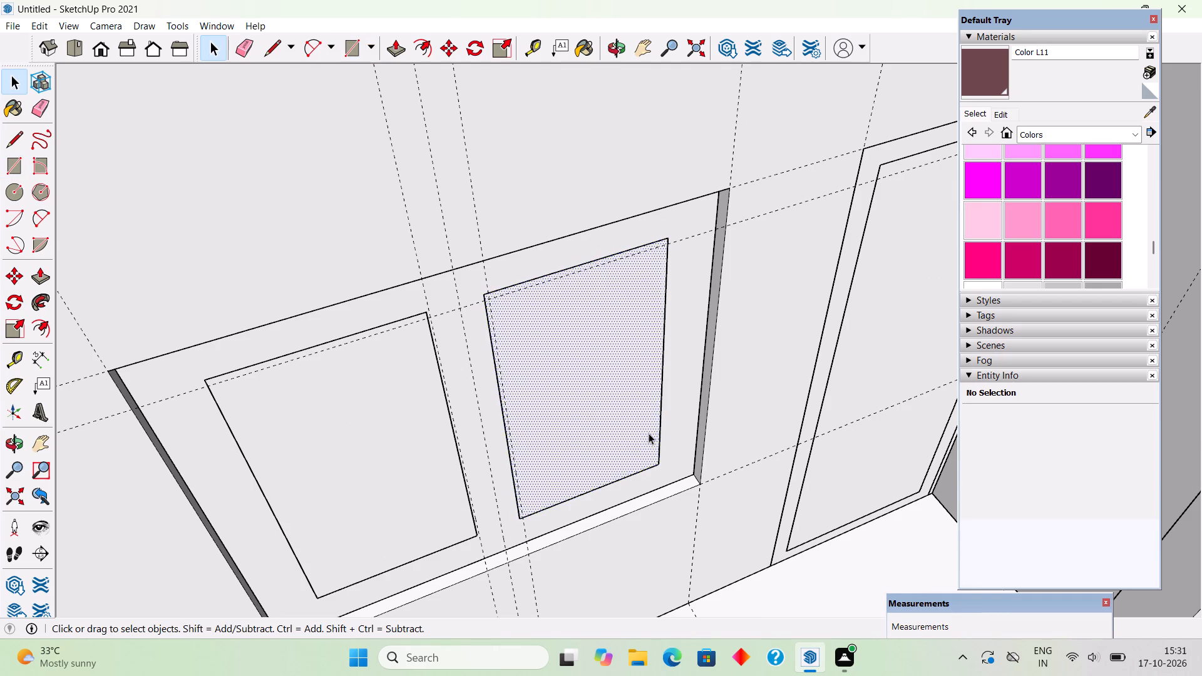
right_click(649, 433)
left_click(697, 339)
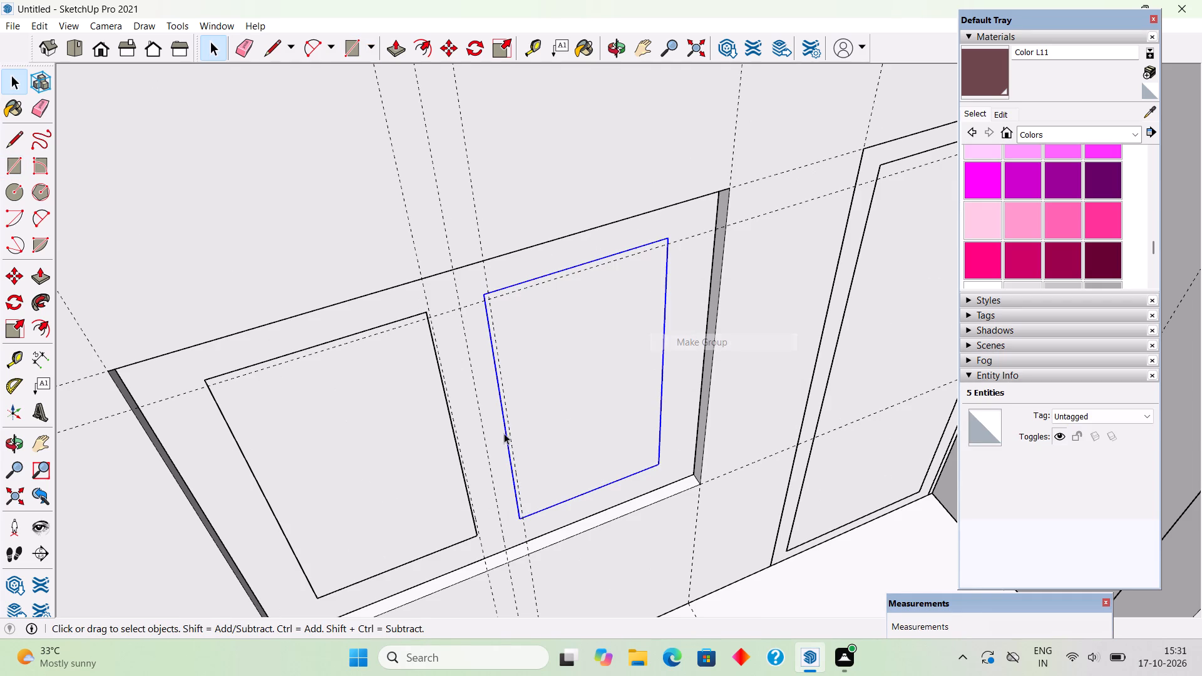
left_click(407, 441)
double_click(407, 441)
right_click(407, 441)
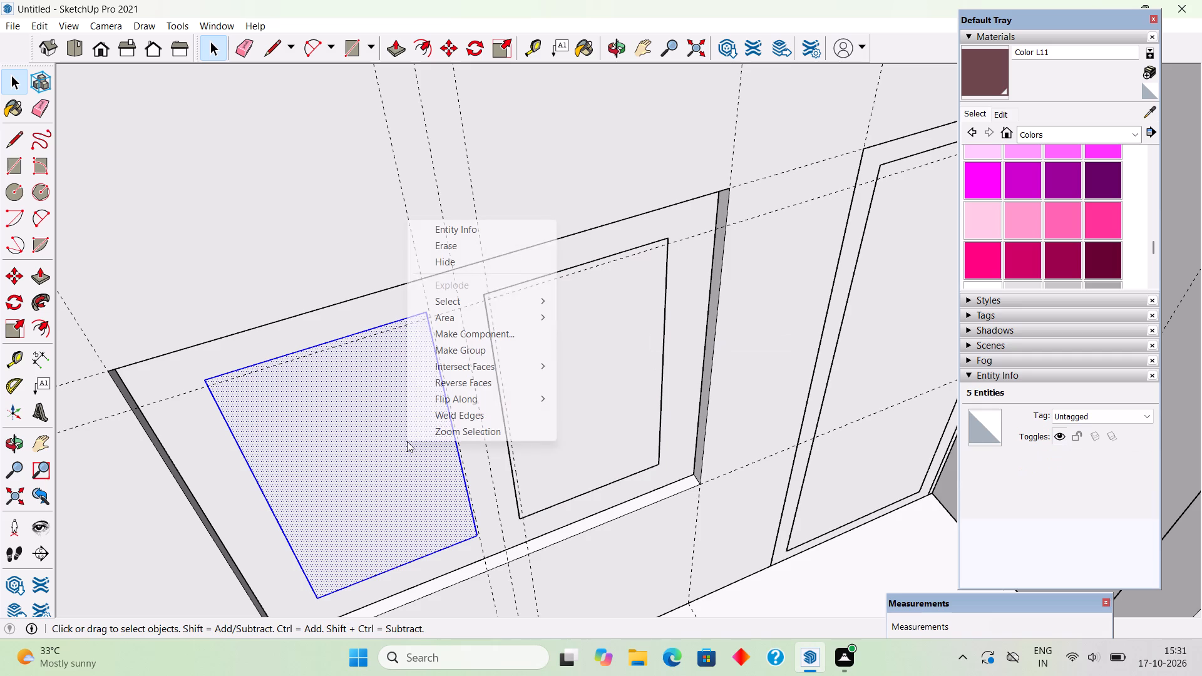
left_click(432, 347)
Delete all construction guides from the model.
scroll(432, 347, "down", 1)
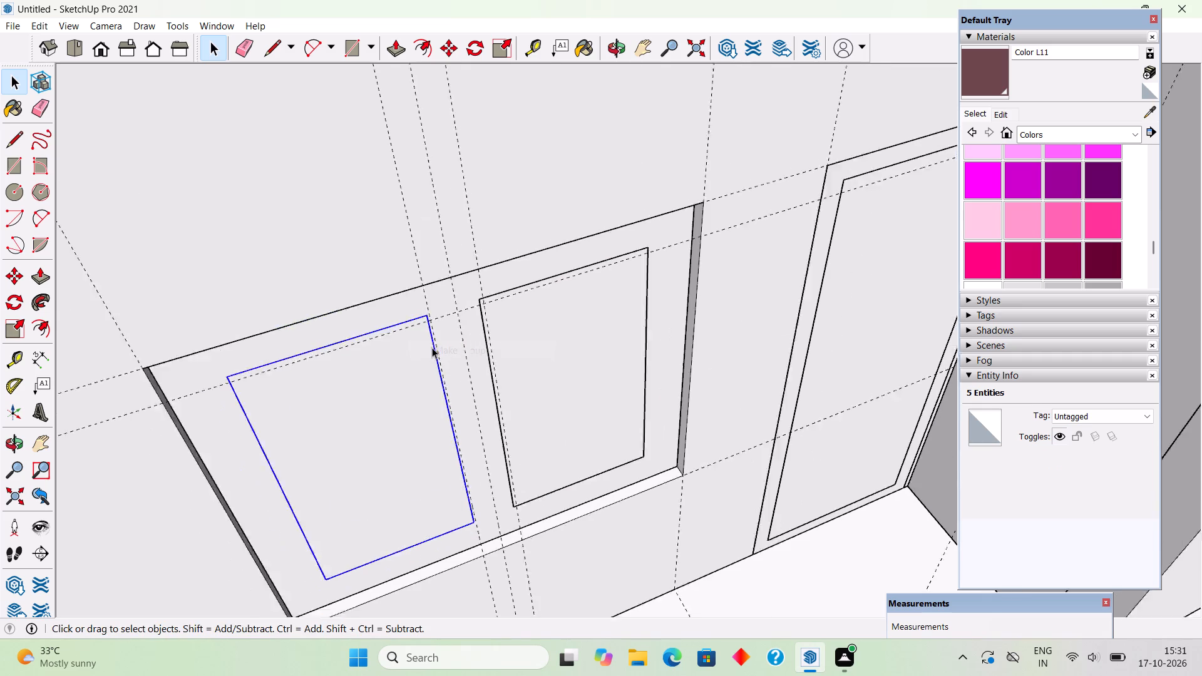
scroll(432, 347, "down", 20)
scroll(432, 347, "down", 4)
middle_click_drag(421, 379, 466, 329)
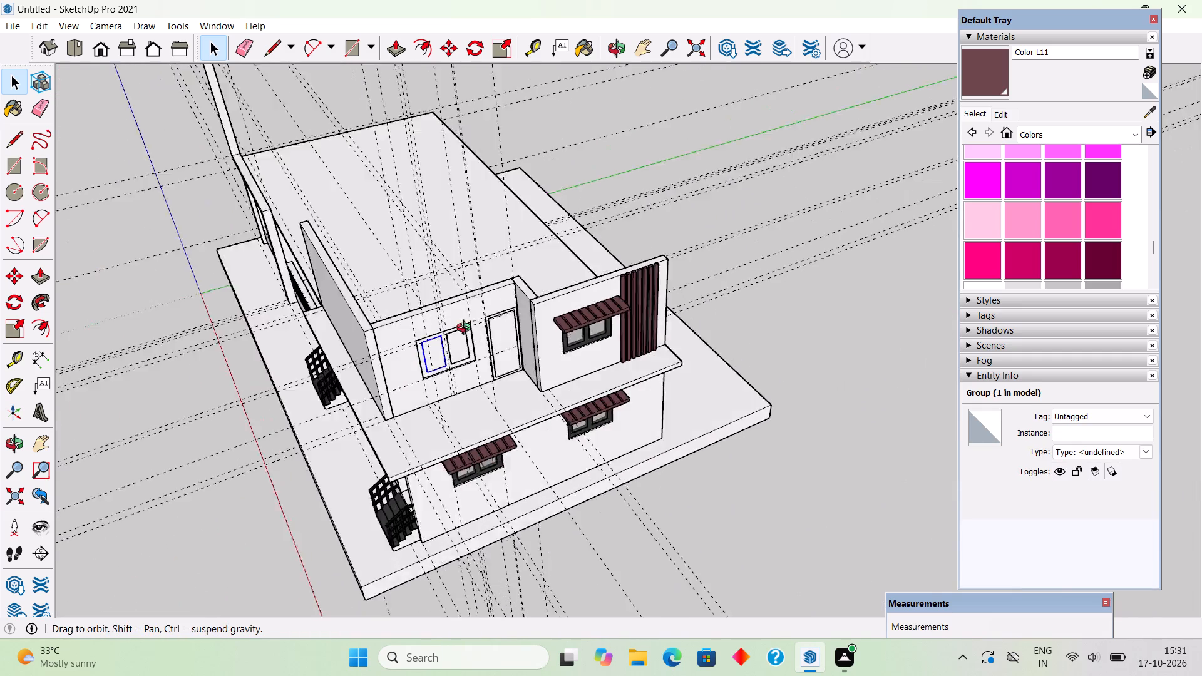
middle_click_drag(466, 329, 724, 272)
middle_click_drag(624, 397, 736, 250)
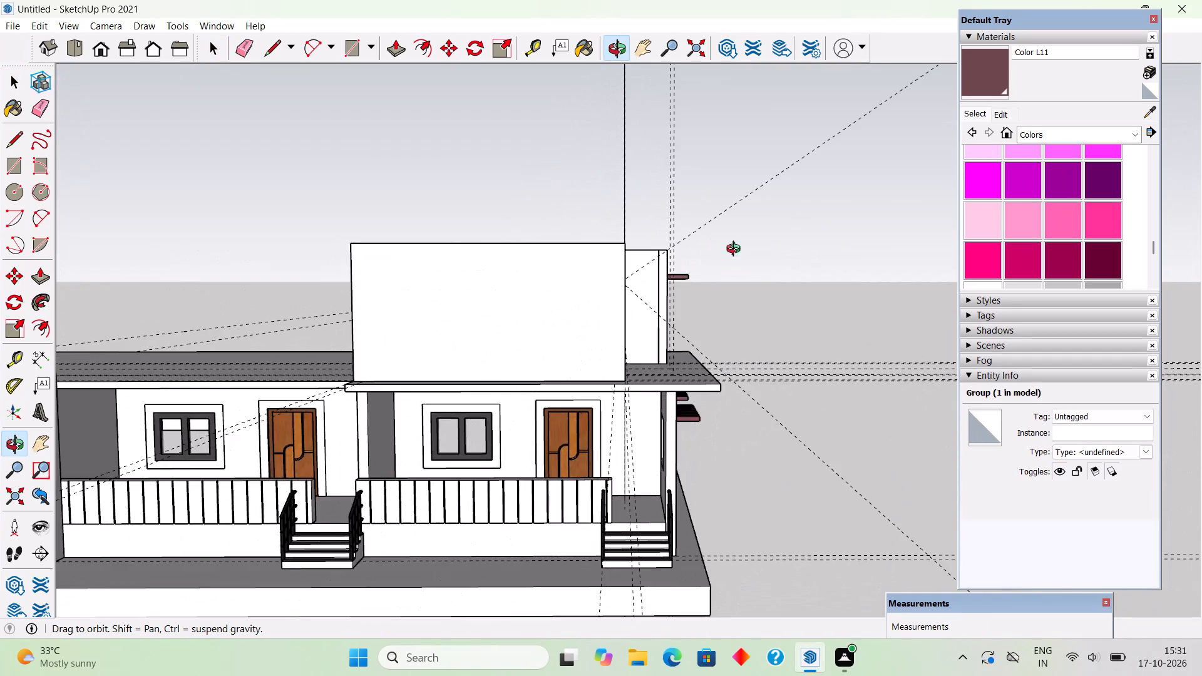
middle_click_drag(736, 250, 840, 232)
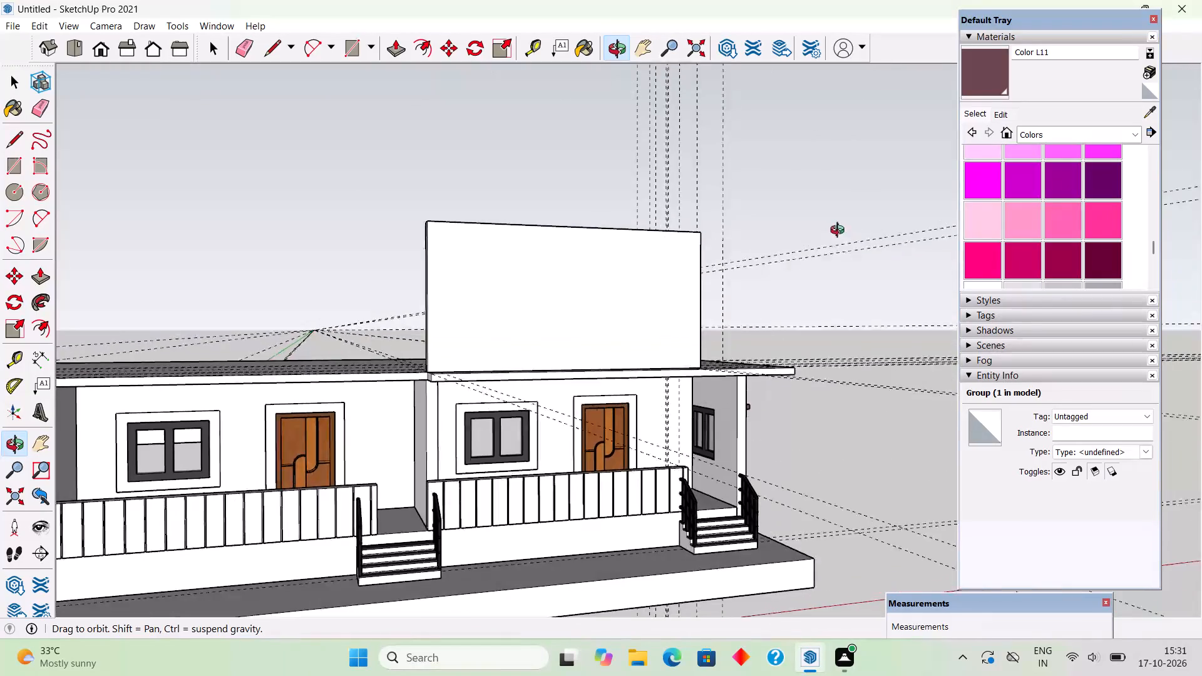
middle_click_drag(840, 232, 843, 252)
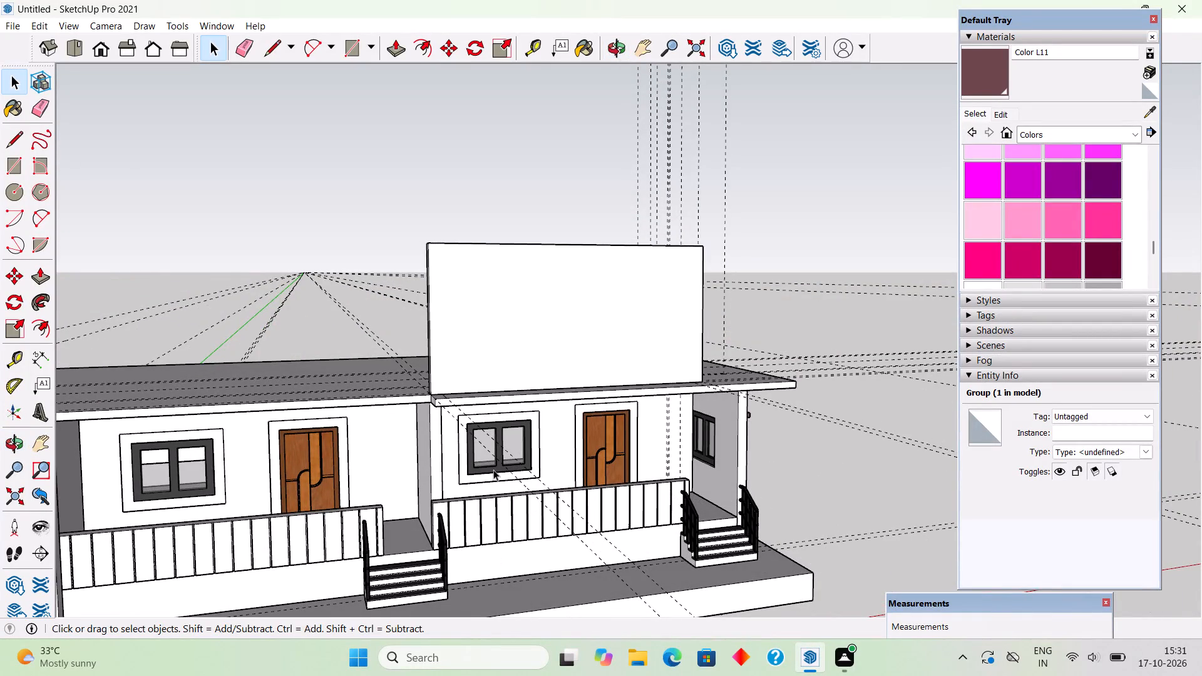
scroll(493, 469, "down", 2)
left_click(32, 32)
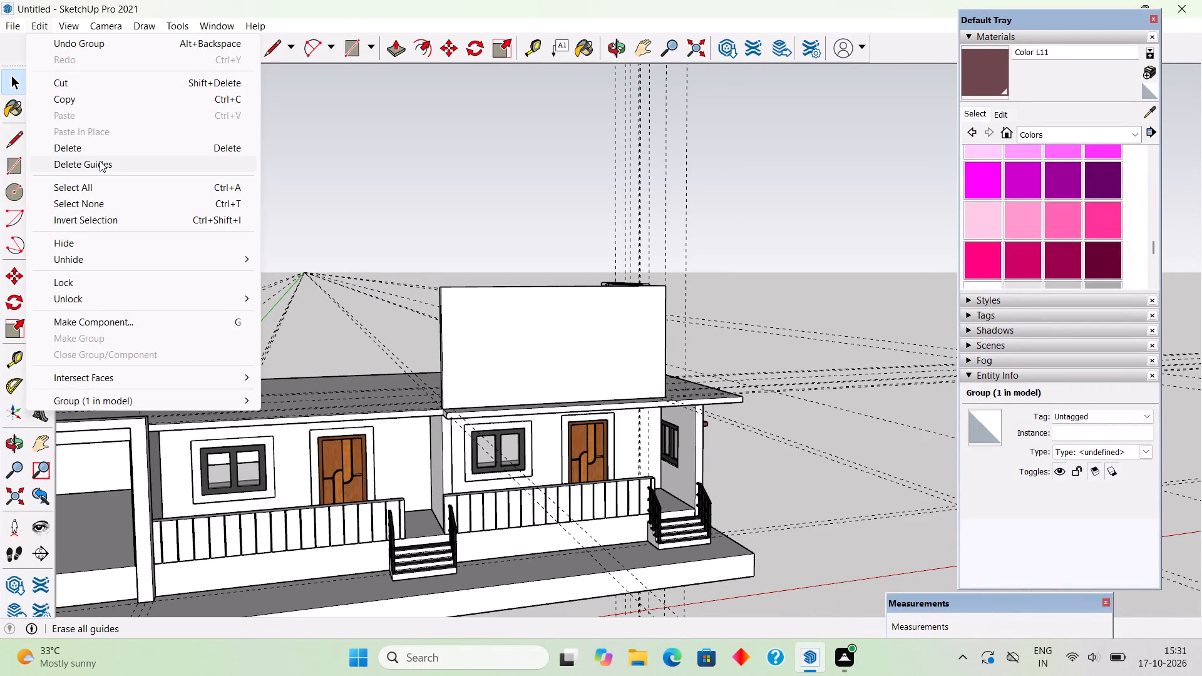
left_click(101, 168)
Create vertical guides along both side edges of the outer surround of the ground-floor window beneath the blank upper wall.
middle_click_drag(501, 327, 444, 354)
scroll(502, 553, "up", 2)
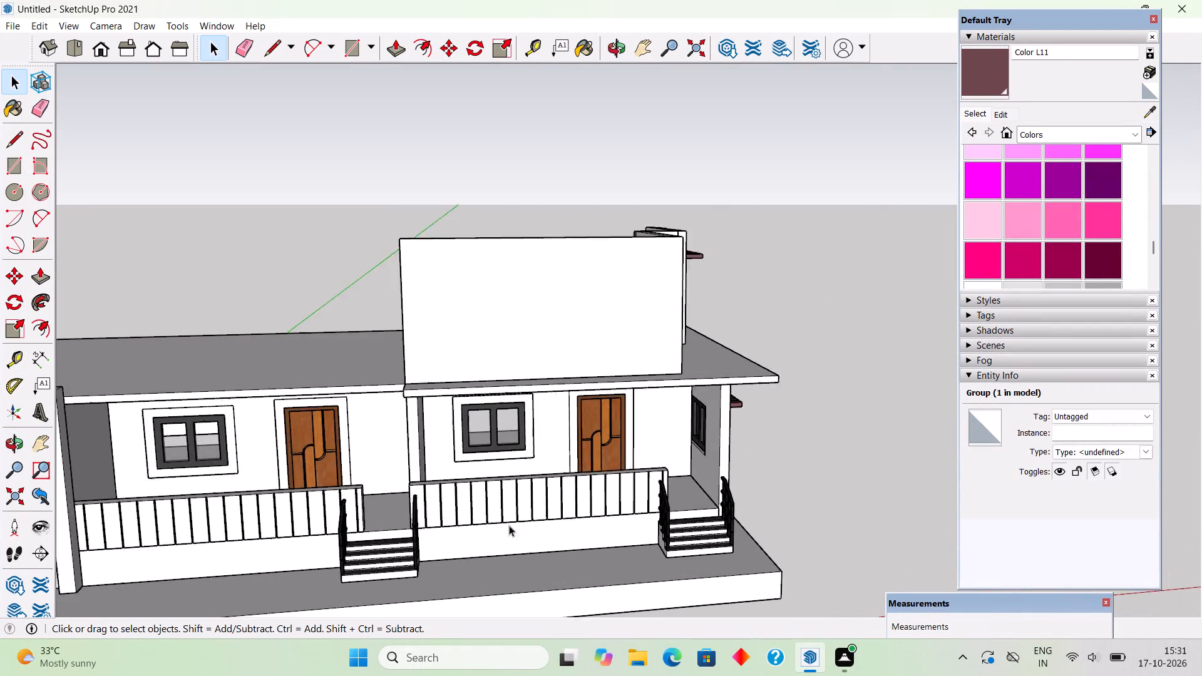
scroll(509, 525, "up", 10)
key("t")
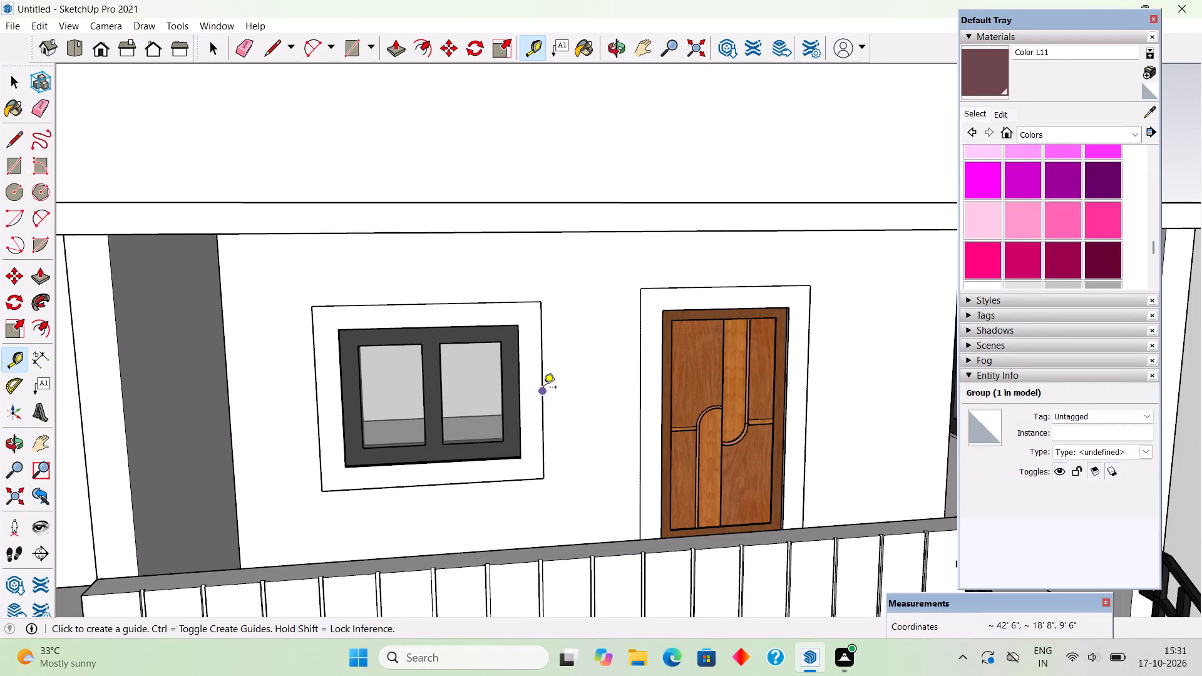
double_click(543, 388)
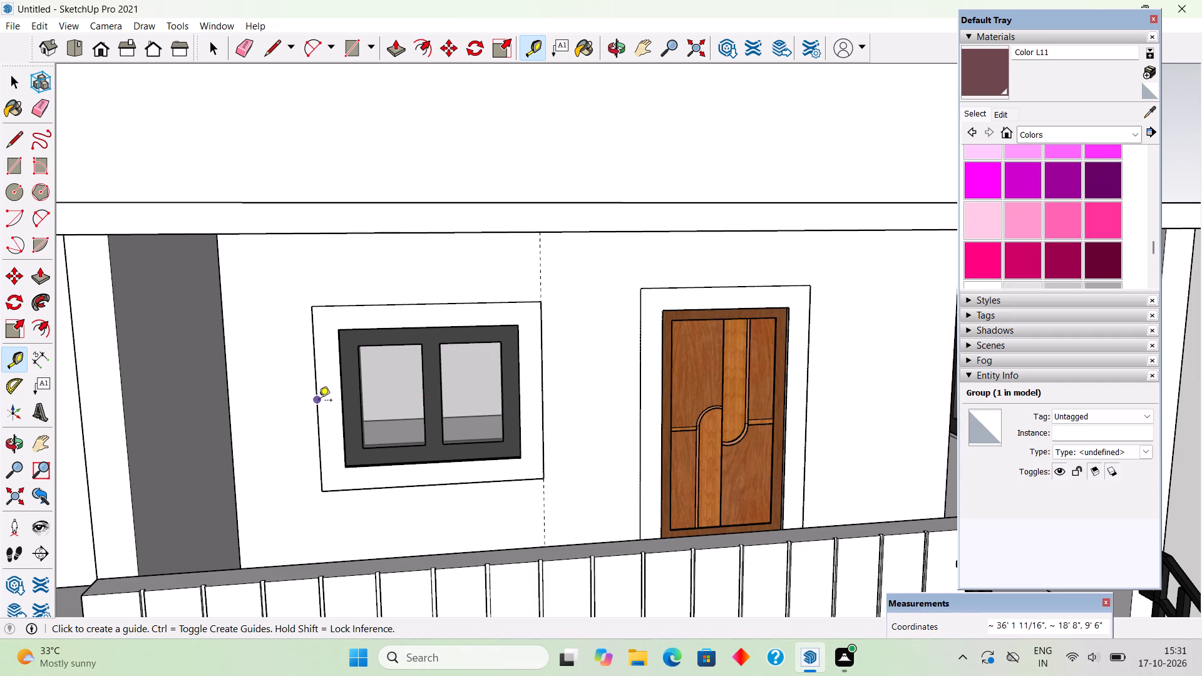
double_click(319, 401)
Place two guides across the upper floor, parallel to the blank wall's end edge, through the two vertical guides' ends, about 6' 4 5/16" apart.
middle_click_drag(360, 357, 654, 439)
scroll(654, 439, "down", 4)
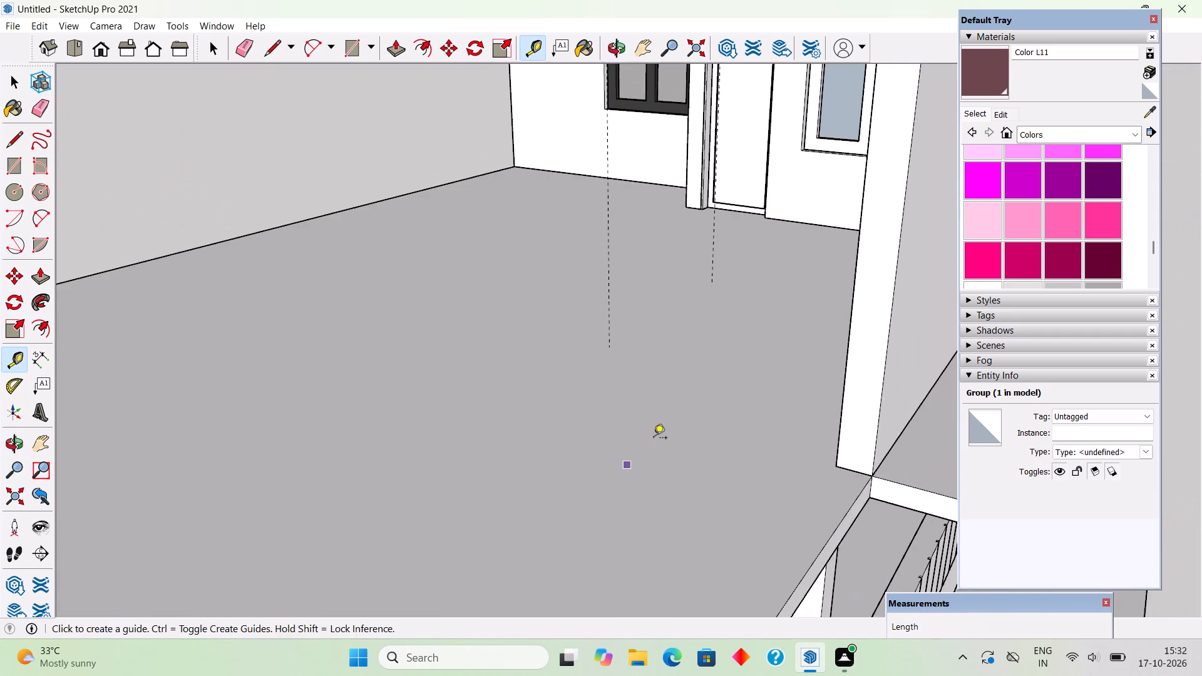
middle_click_drag(654, 439, 767, 448)
scroll(767, 448, "down", 3)
middle_click_drag(706, 431, 697, 478)
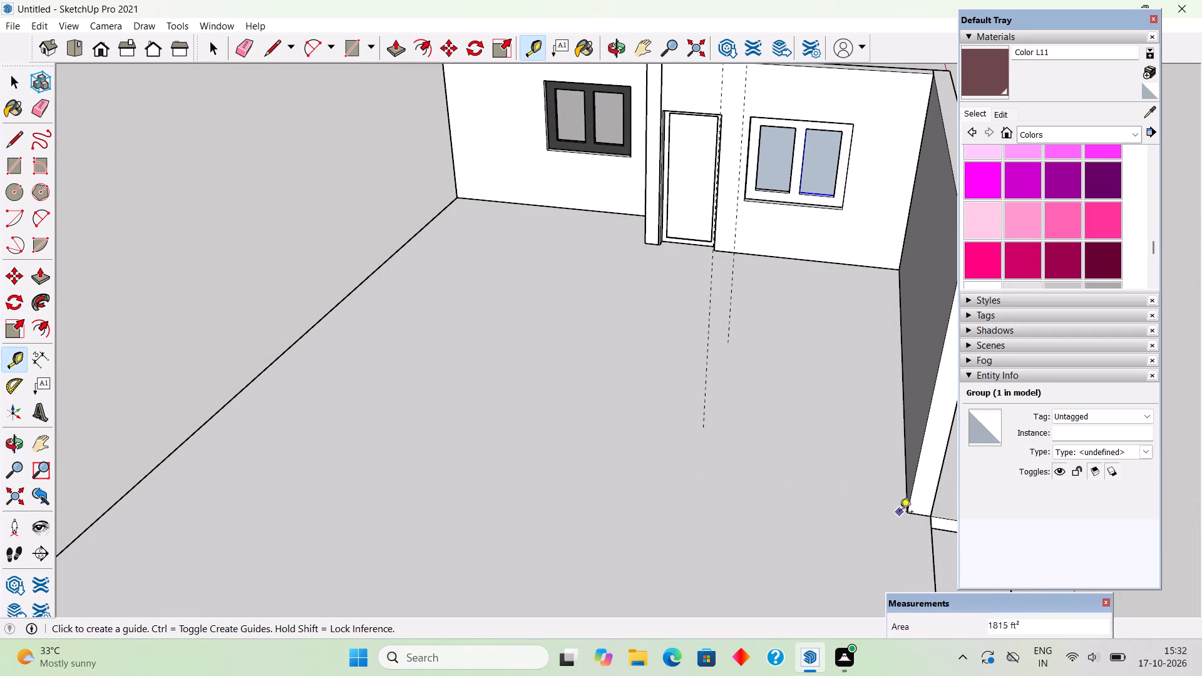
left_click(920, 516)
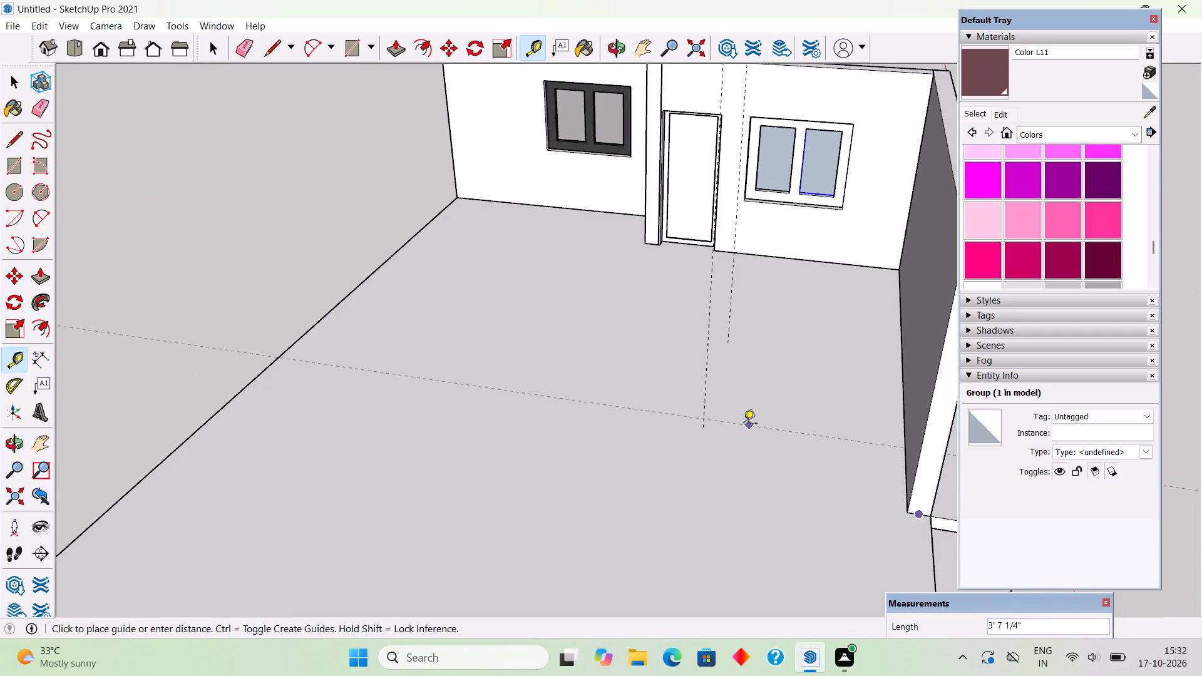
left_click(707, 429)
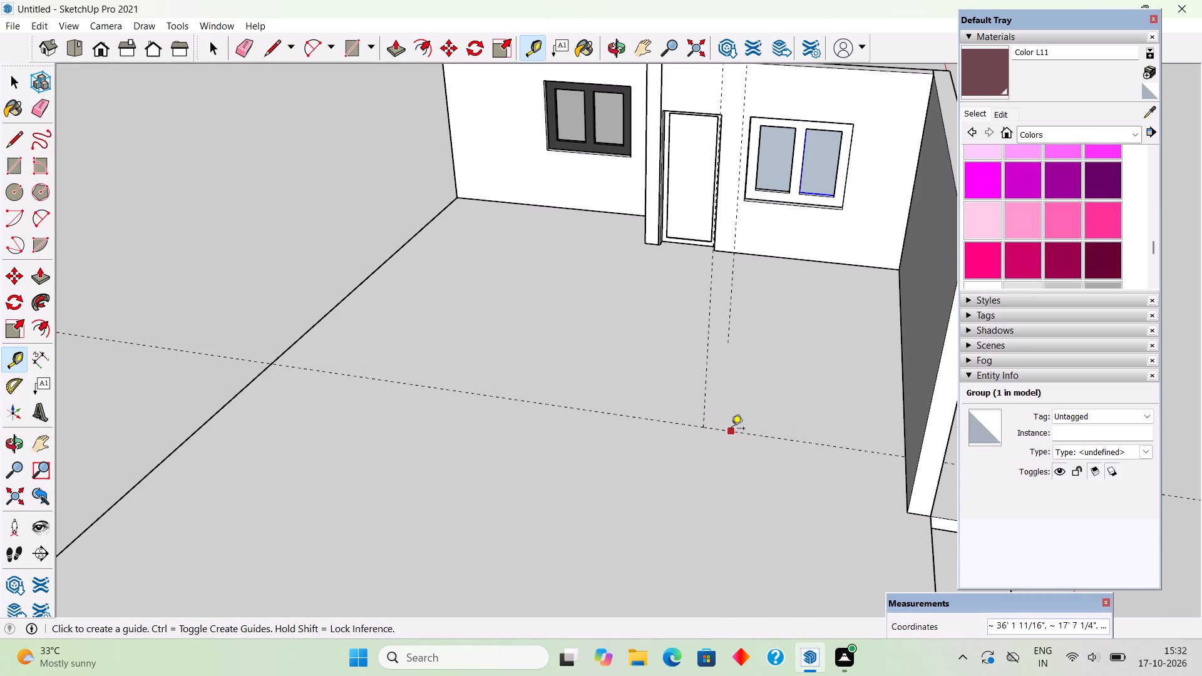
left_click(731, 429)
left_click(729, 342)
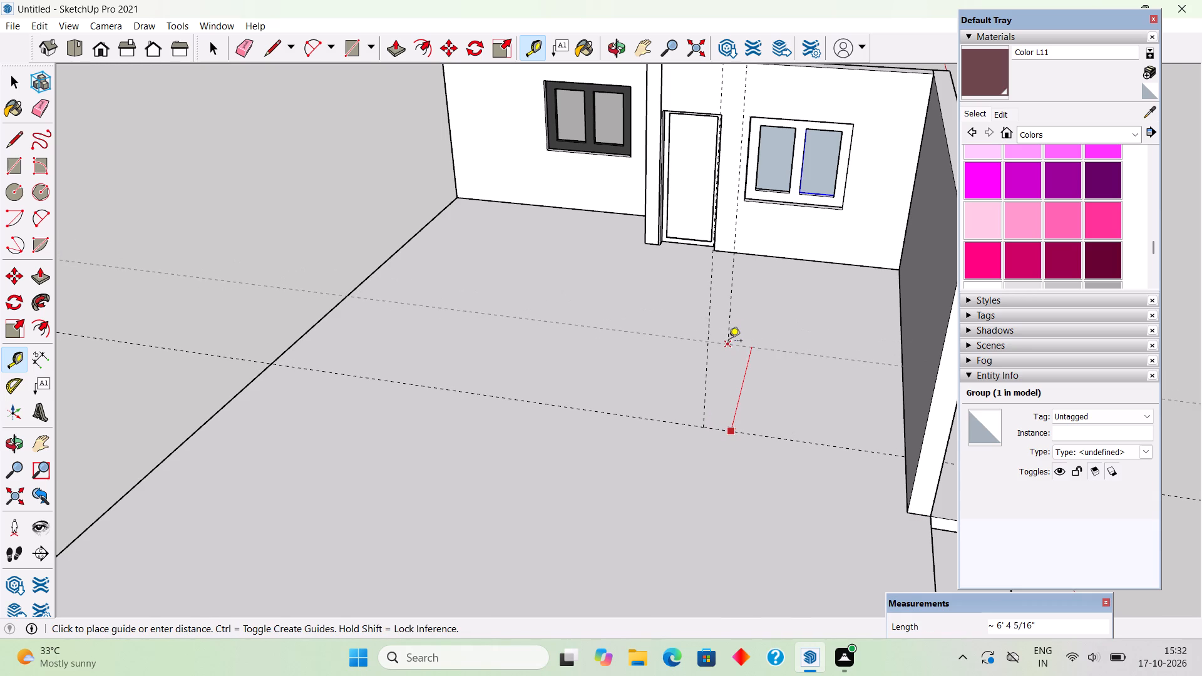
Place vertical guides on the blank wall's outer face, about 3' 1" from its end edge and another 6' 4 5/16" further along.
scroll(855, 512, "down", 4)
middle_click_drag(732, 443, 471, 376)
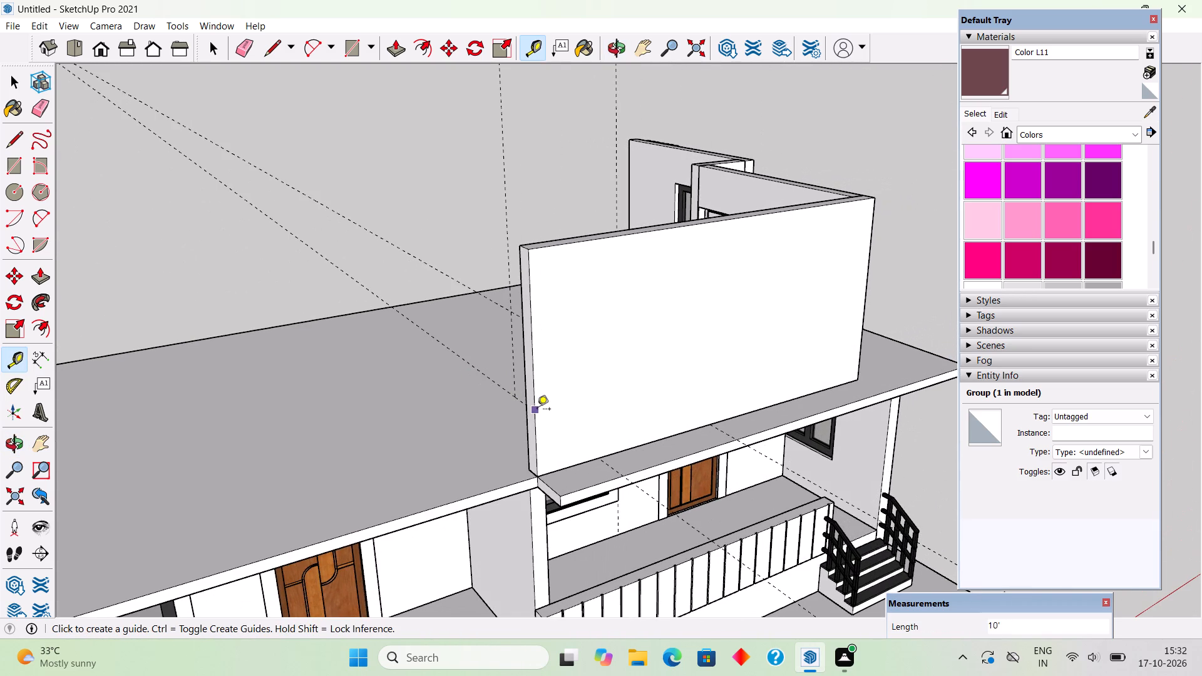
left_click(538, 413)
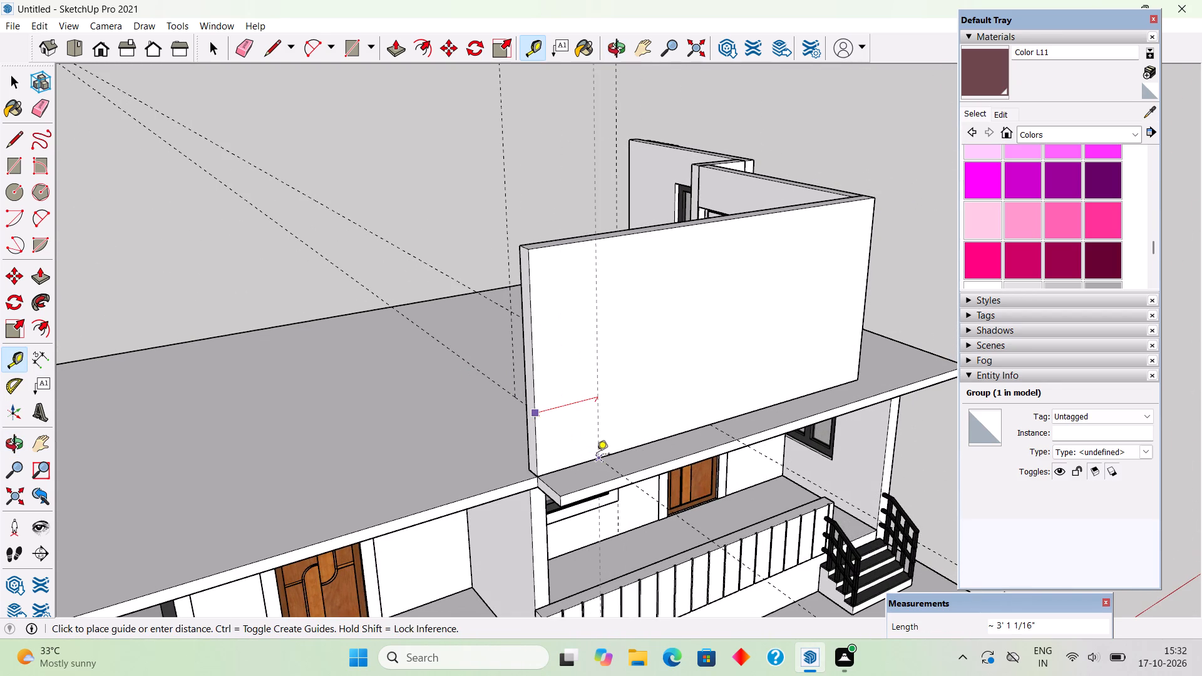
left_click(597, 455)
left_click(598, 428)
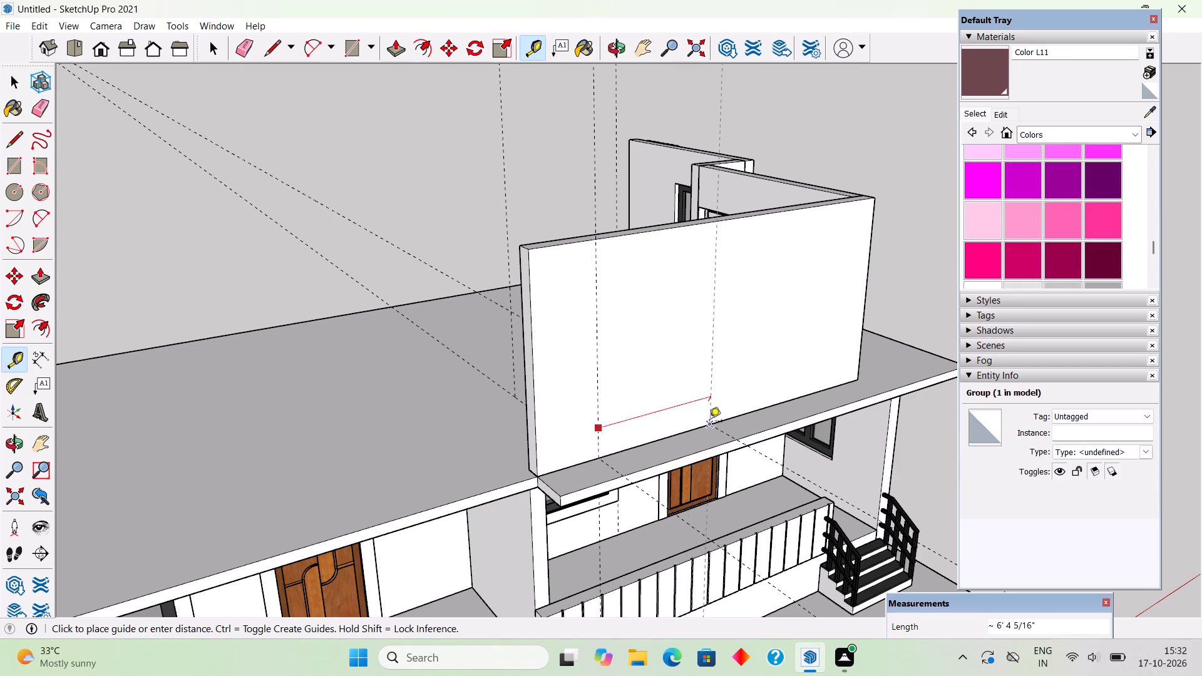
left_click(710, 422)
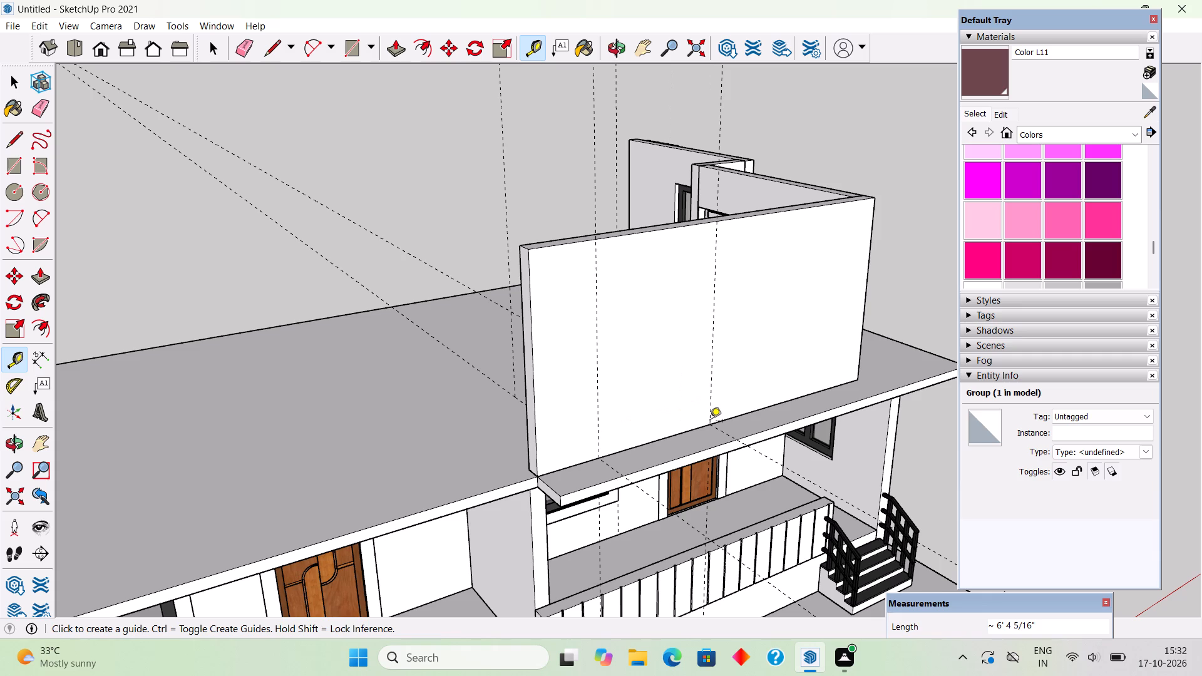
Place a horizontal guide on the blank upper wall's outer face, 3' above its base edge.
middle_click_drag(659, 409, 503, 363)
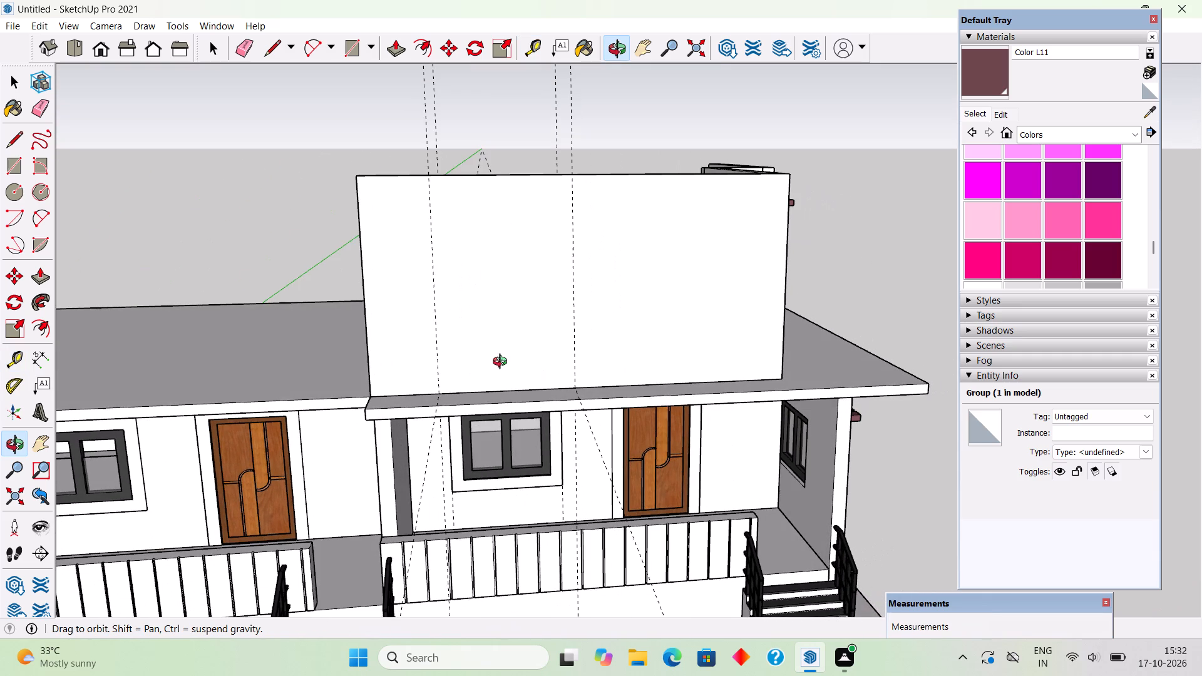
middle_click_drag(503, 363, 505, 365)
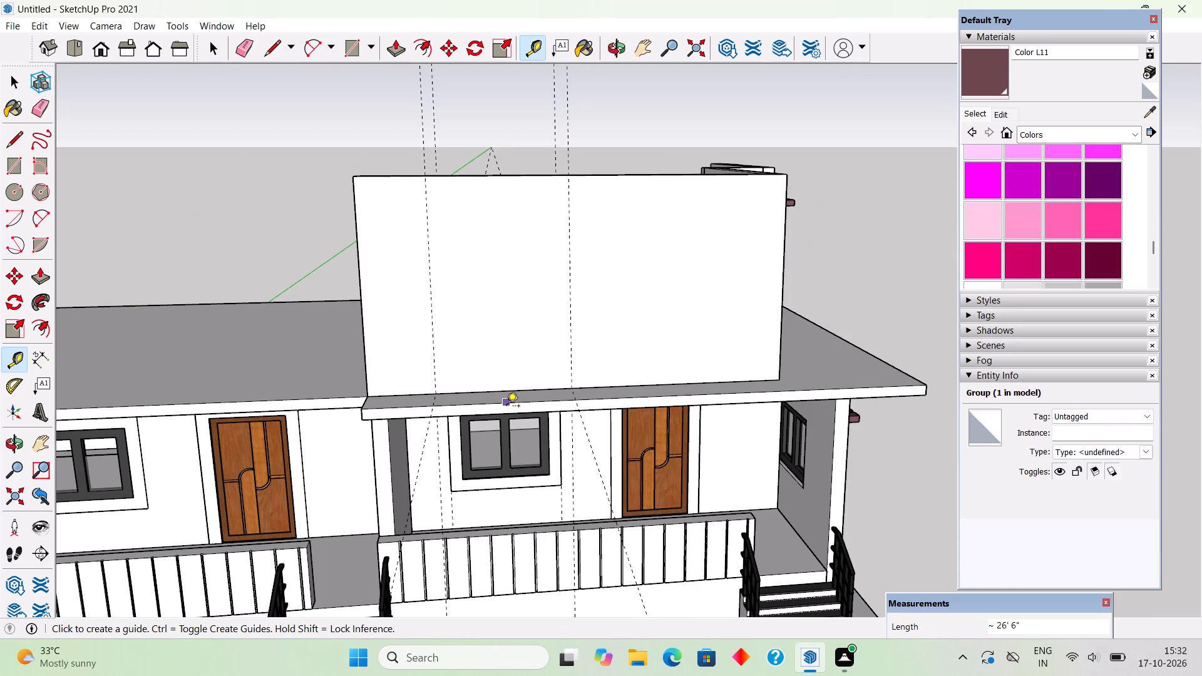
left_click(473, 389)
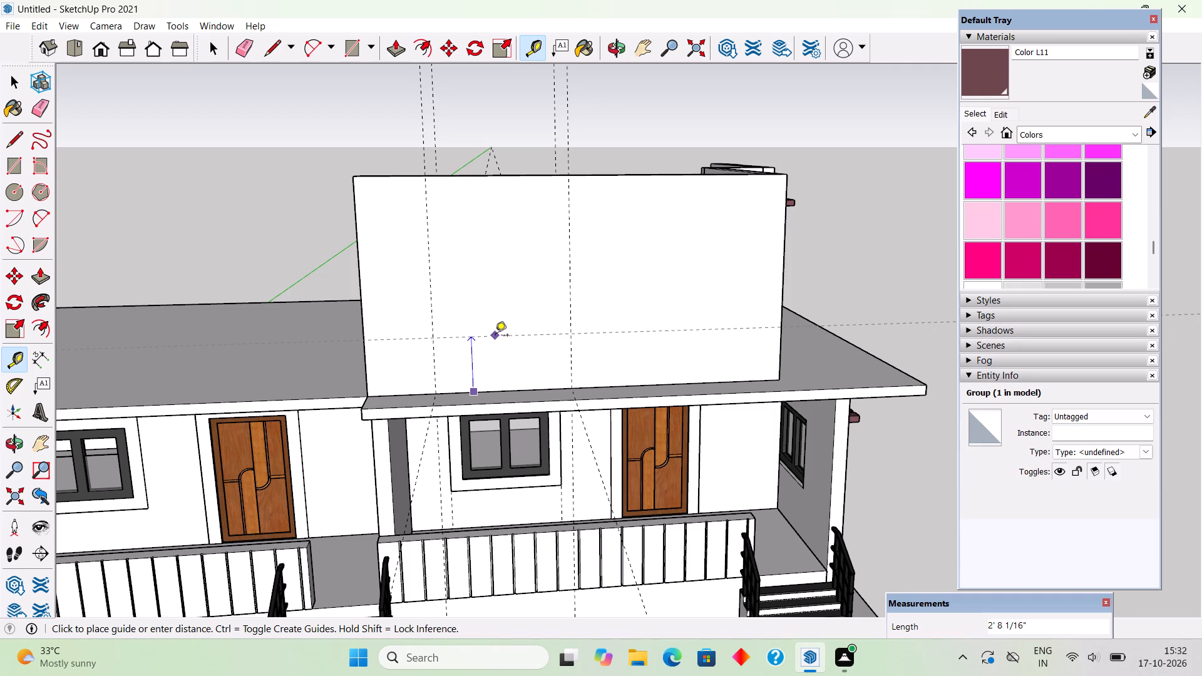
type("3'")
key("Return")
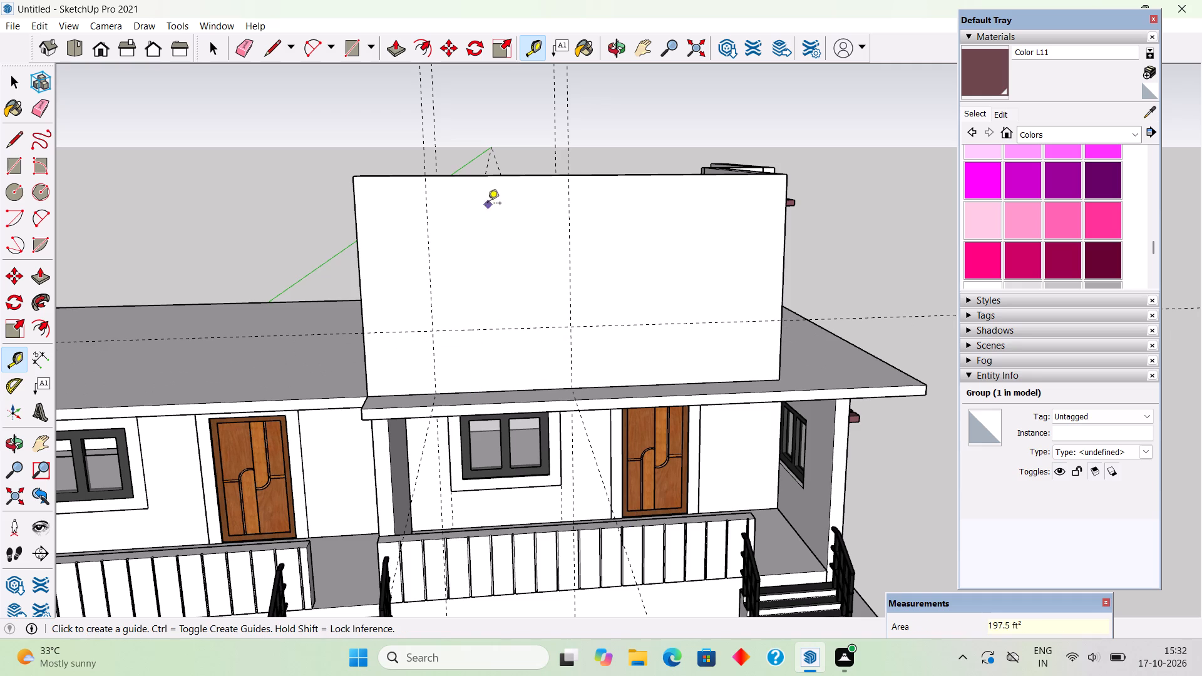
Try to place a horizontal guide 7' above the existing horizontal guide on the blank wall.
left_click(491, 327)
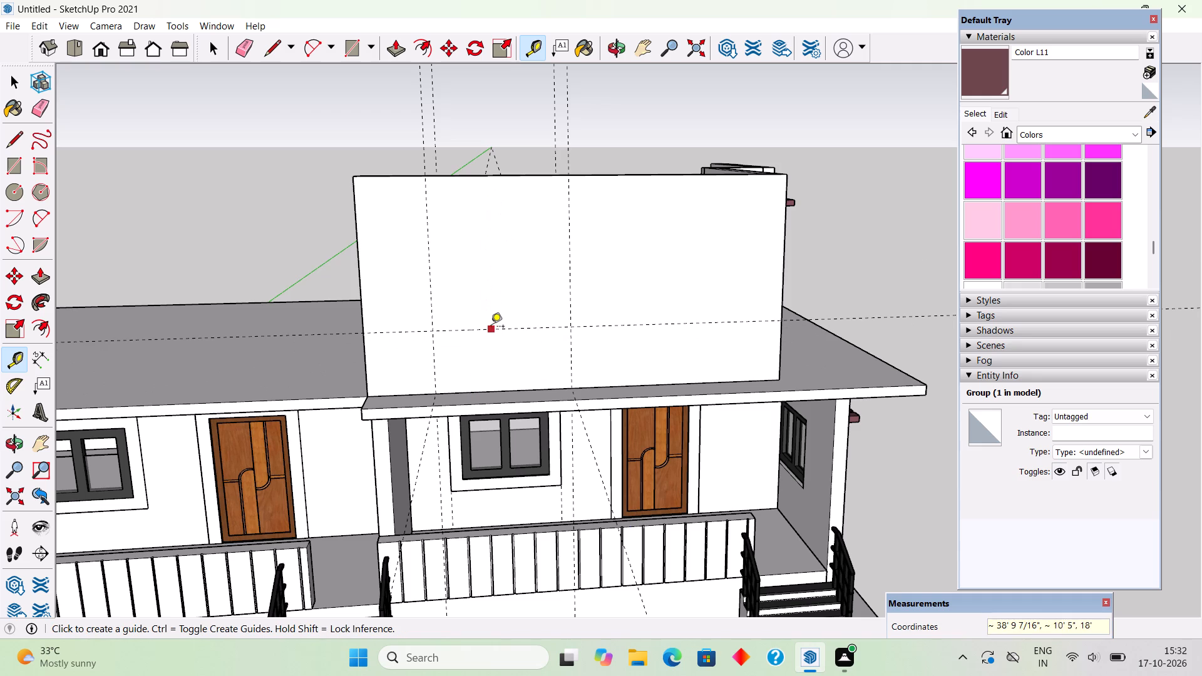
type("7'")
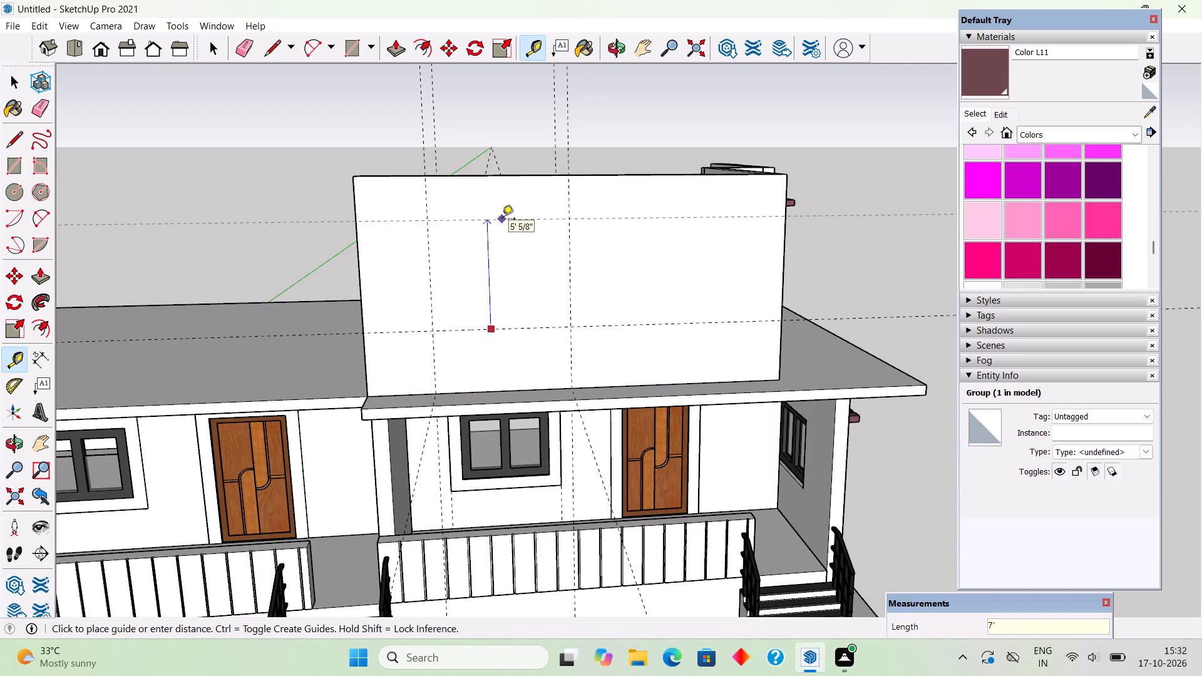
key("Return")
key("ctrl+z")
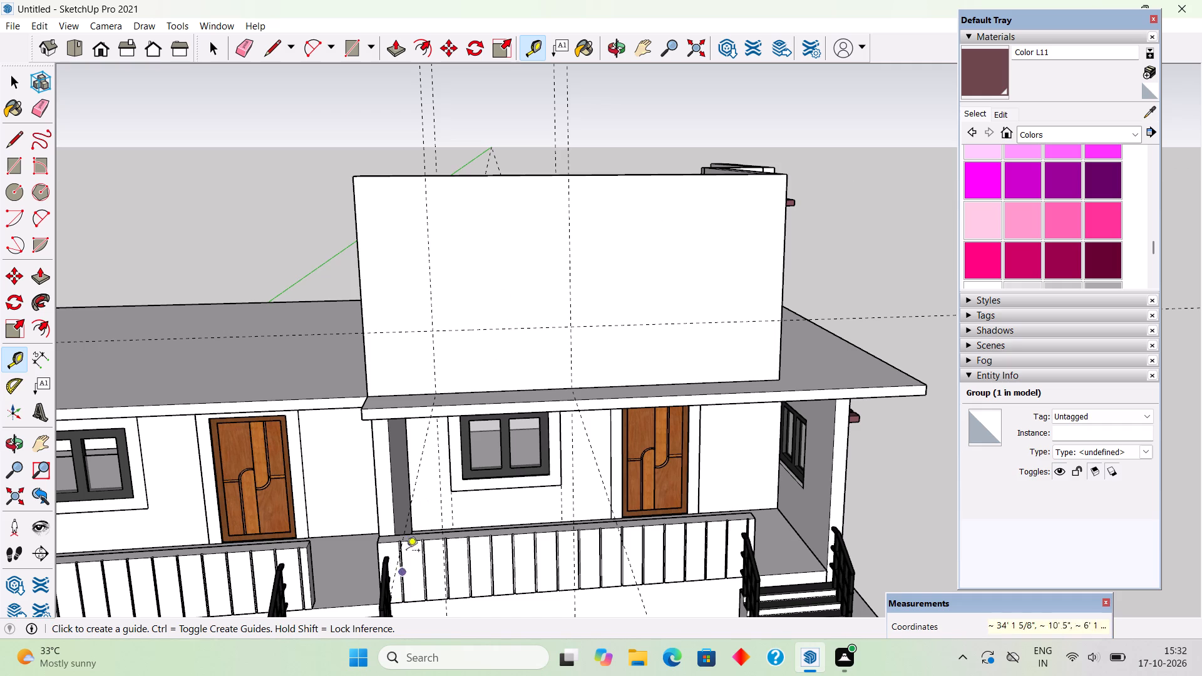
Measure the heights of the ground-floor window's sill and head above the base of its wall.
middle_click_drag(413, 520, 432, 433)
middle_click_drag(558, 454, 572, 568)
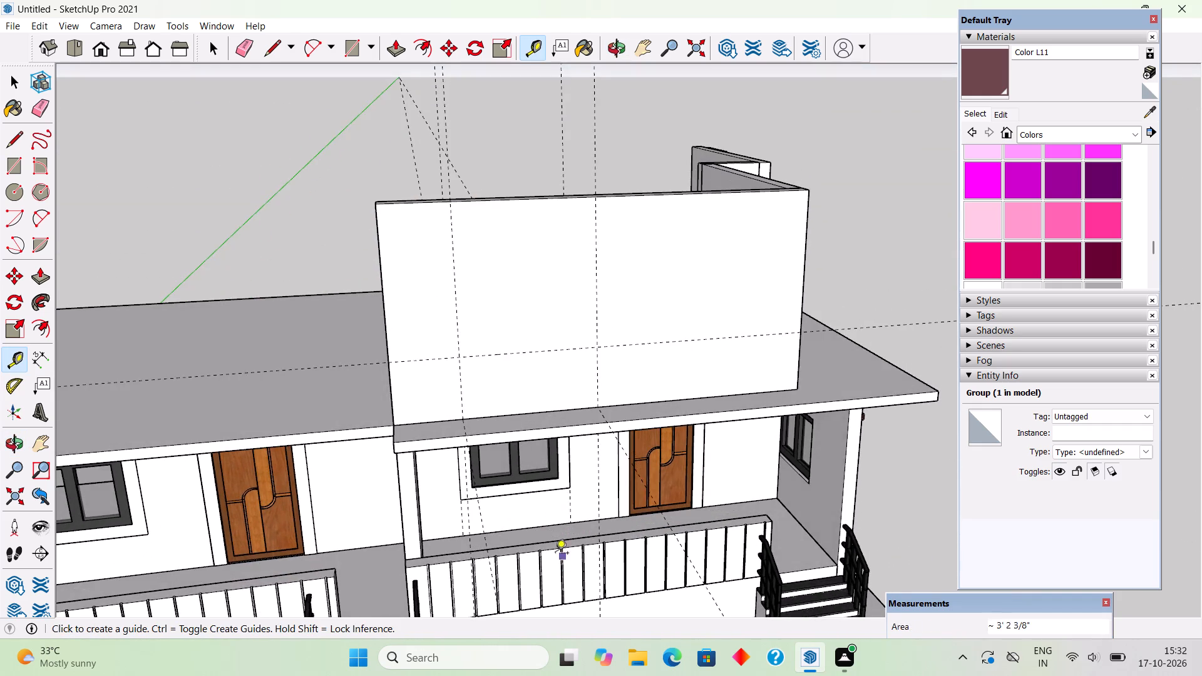
scroll(552, 550, "up", 4)
left_click(505, 526)
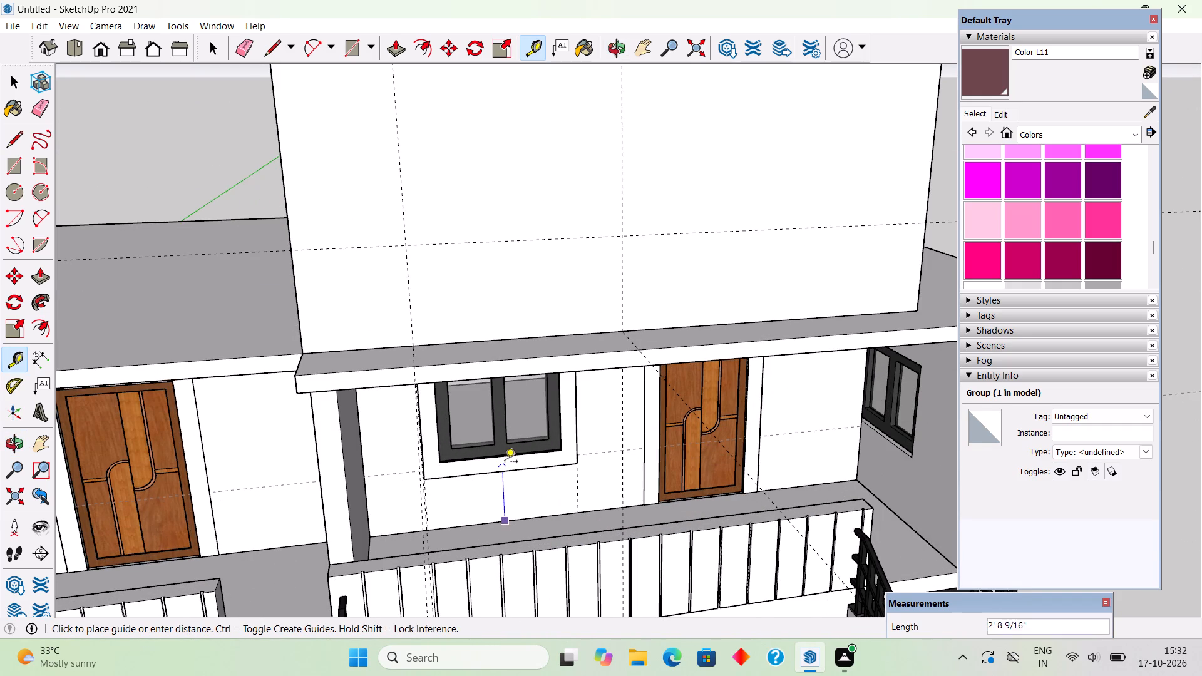
middle_click_drag(506, 458, 497, 384)
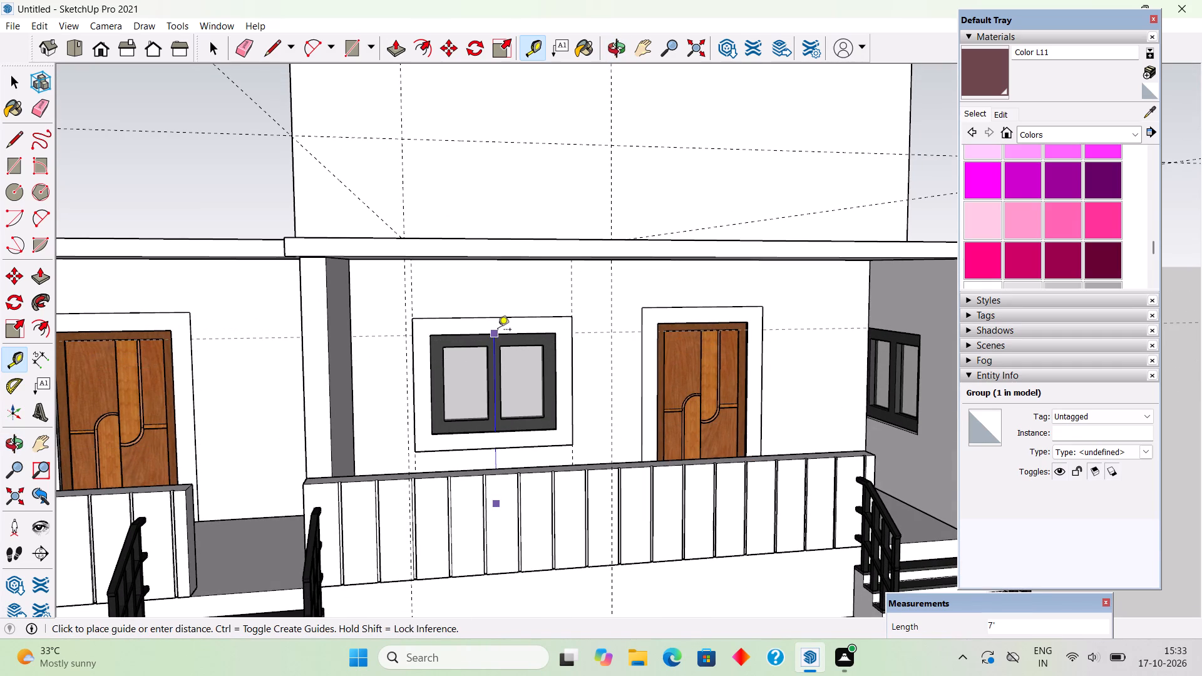
key("space")
Place a second horizontal guide on the blank upper wall, 4' above the first one.
scroll(498, 330, "down", 6)
middle_click_drag(498, 330, 522, 483)
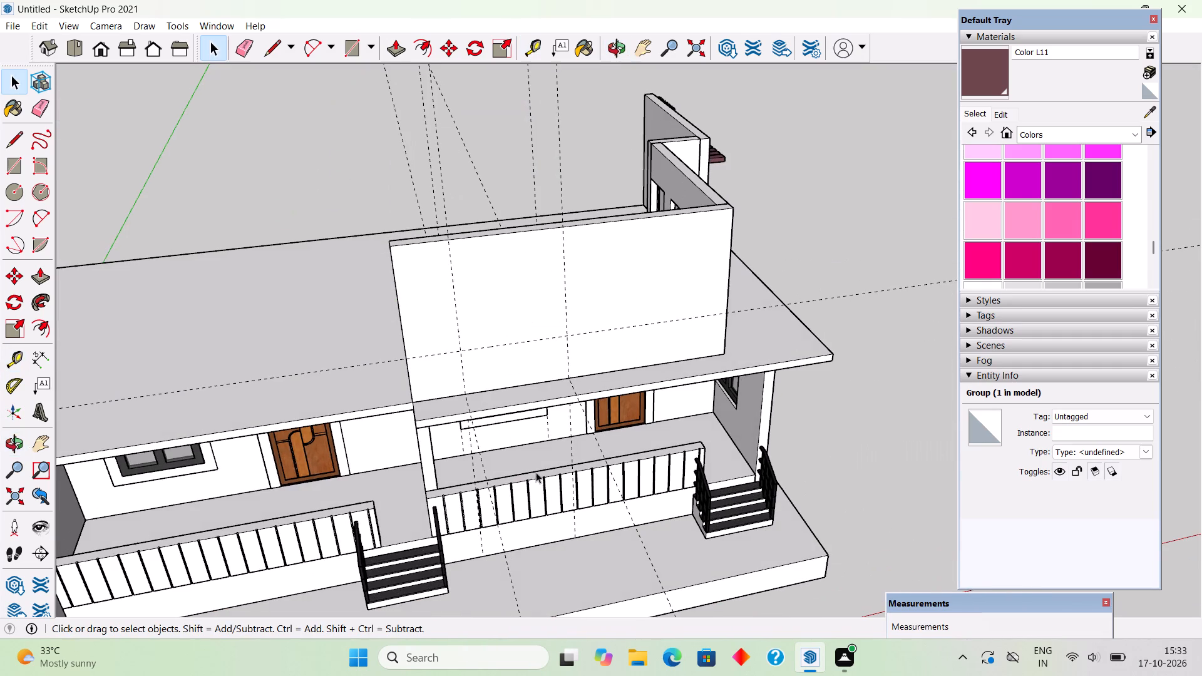
key("t")
left_click(532, 337)
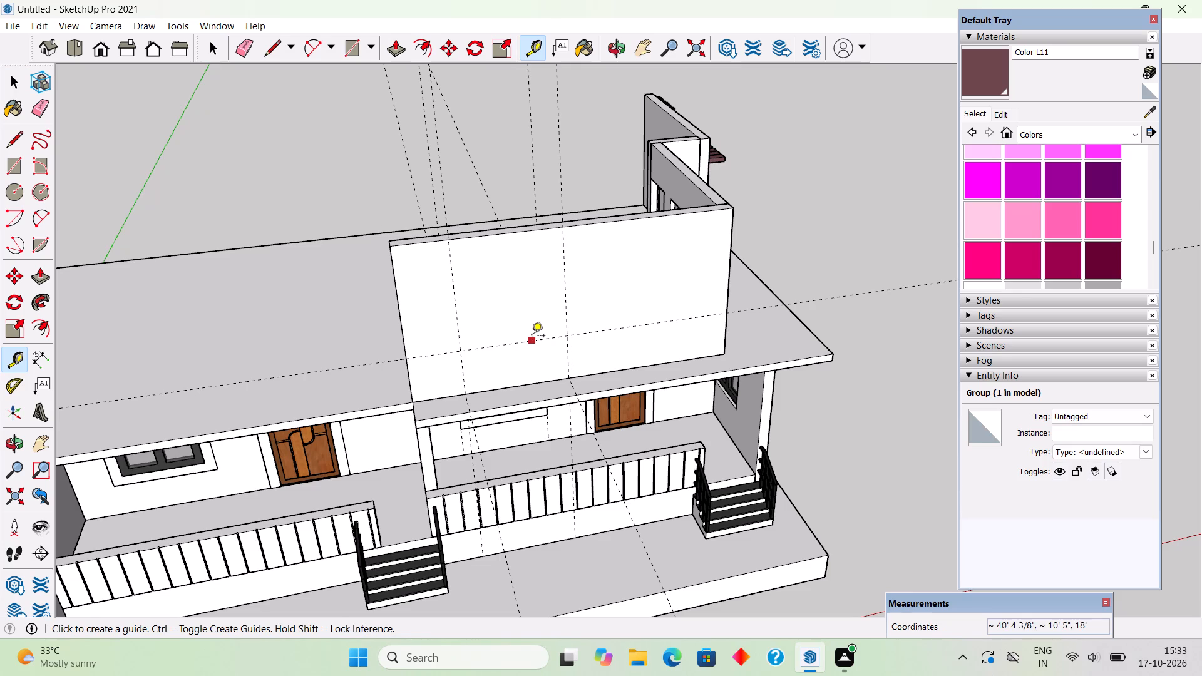
type("4'")
key("Return")
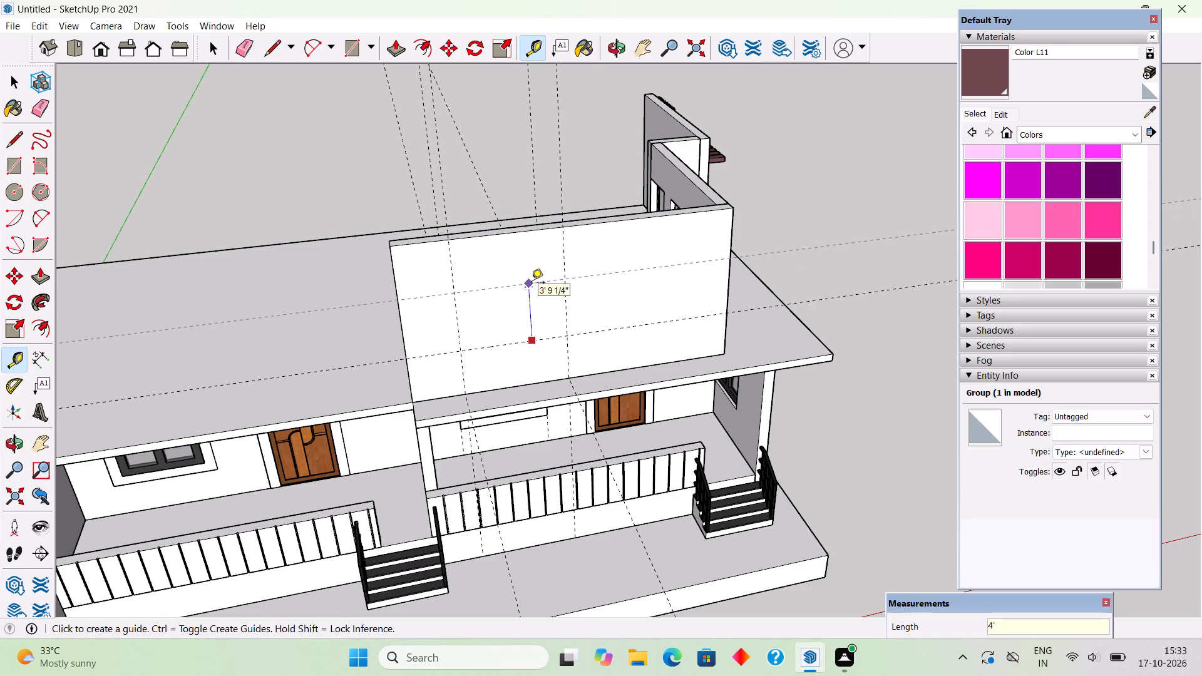
Inside the blank wall's group, draw a rectangle about 6' 4 5/16" by 4' between the intersections of the vertical and horizontal guides.
key("space")
triple_click(527, 300)
middle_click_drag(527, 300, 523, 272)
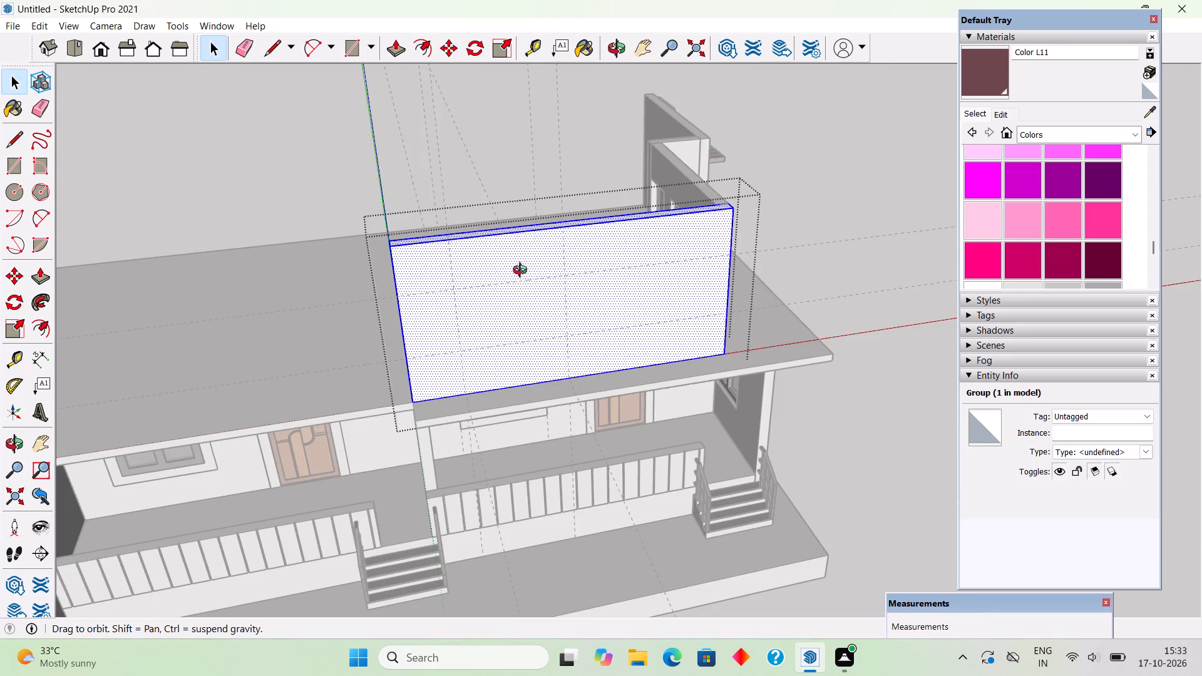
middle_click_drag(523, 272, 491, 161)
scroll(485, 170, "up", 6)
key("r")
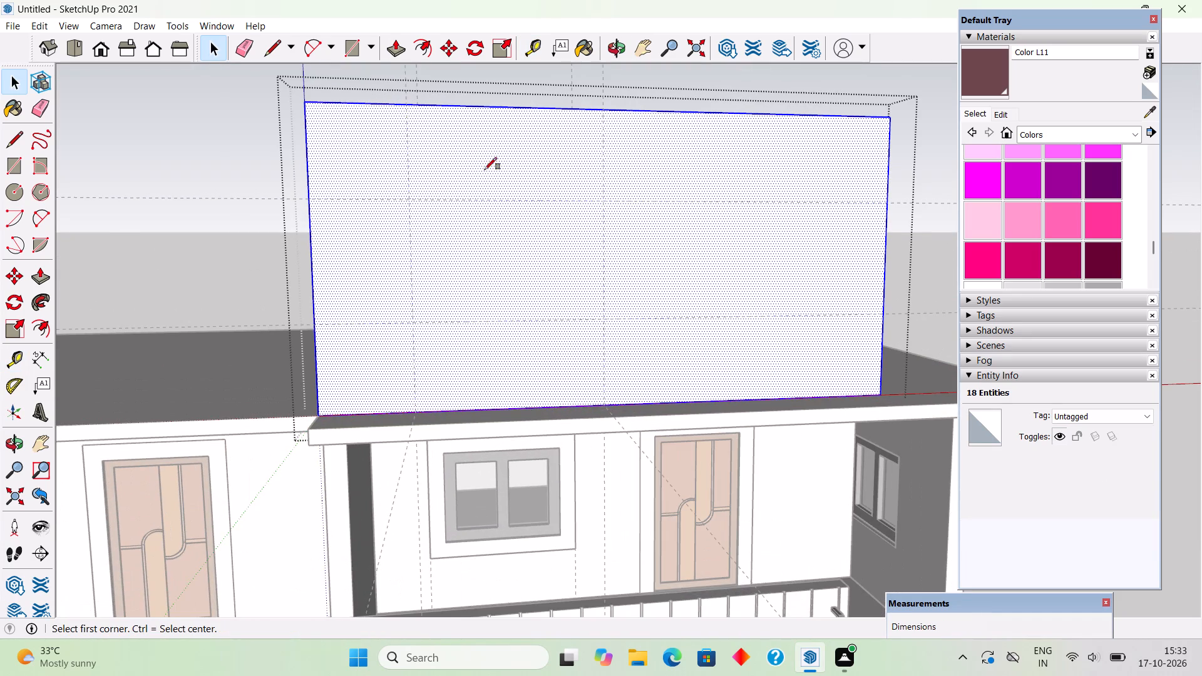
left_click(406, 198)
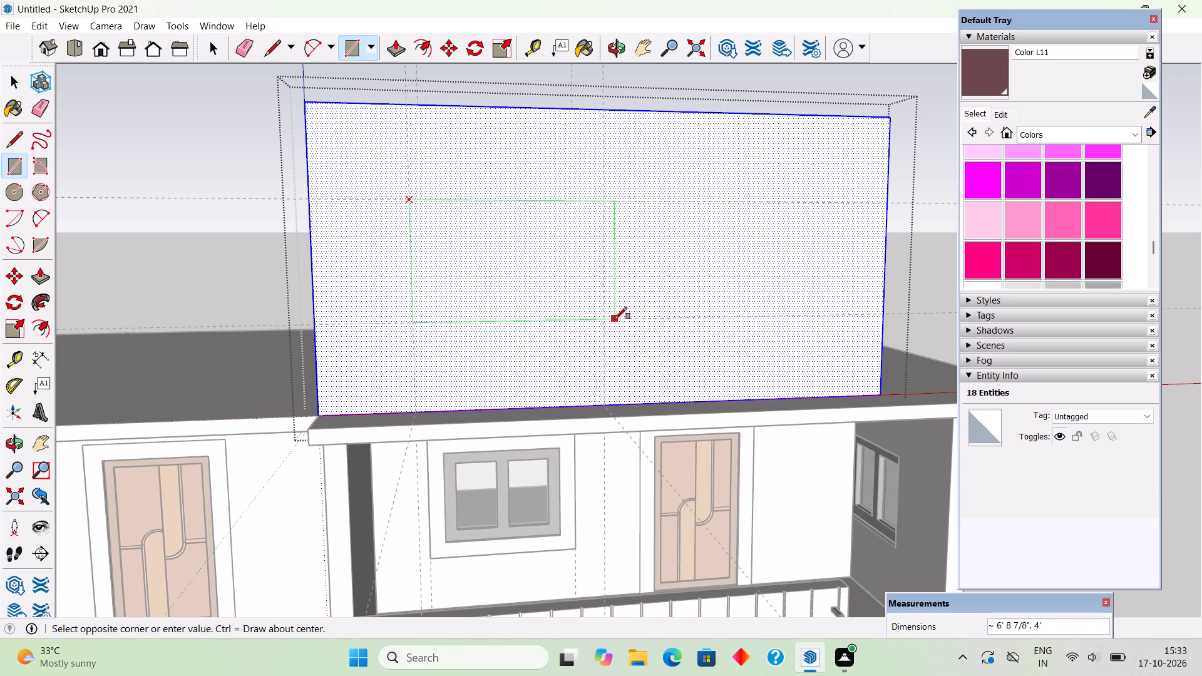
left_click(606, 321)
Push the rectangle 9" through the wall to cut the window opening, and close the wall group.
key("p")
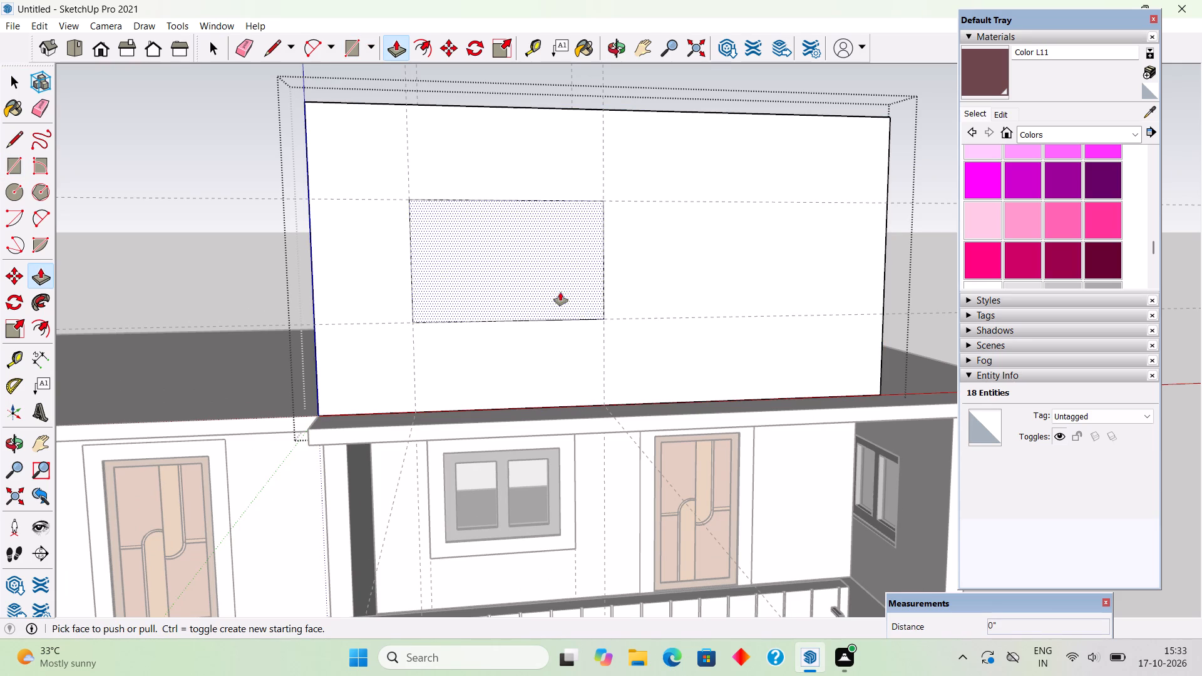
left_click_drag(560, 291, 480, 223)
middle_click_drag(485, 253, 490, 275)
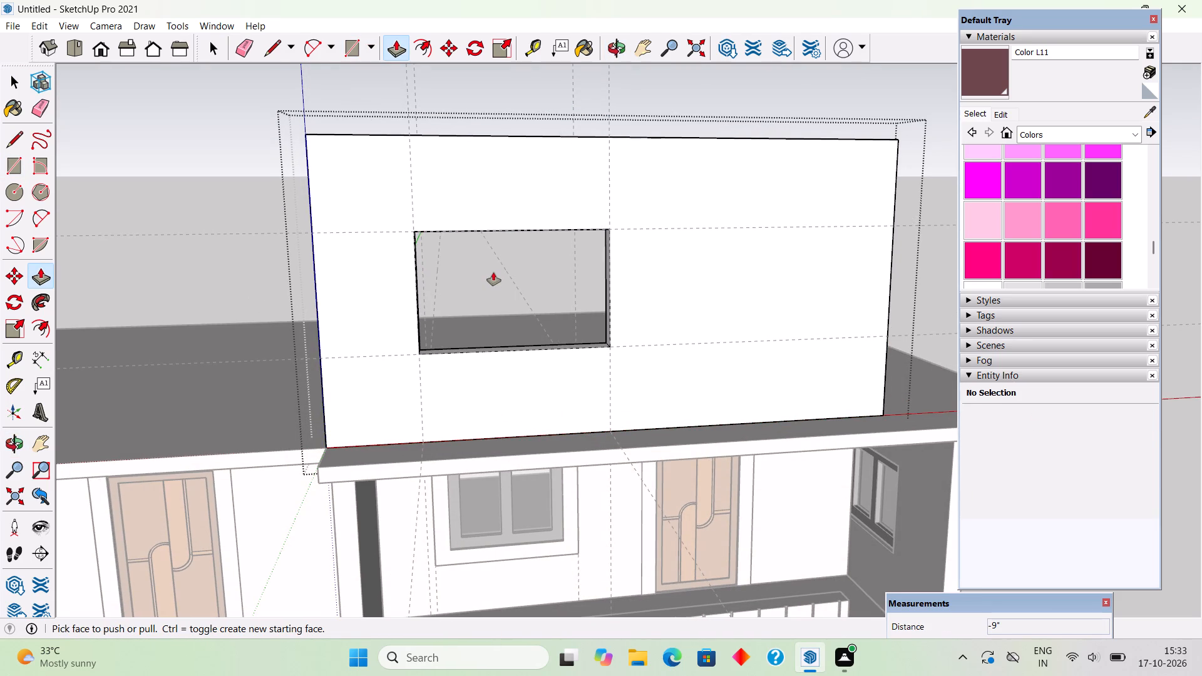
key("space")
left_click(484, 272)
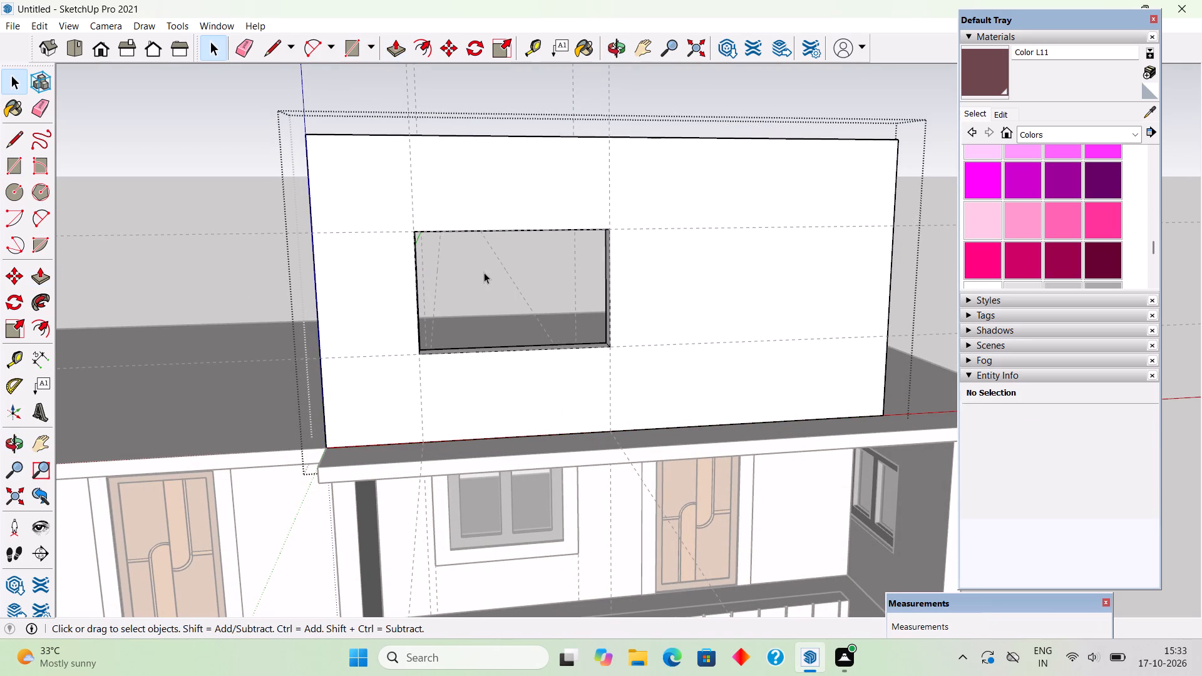
left_click(174, 197)
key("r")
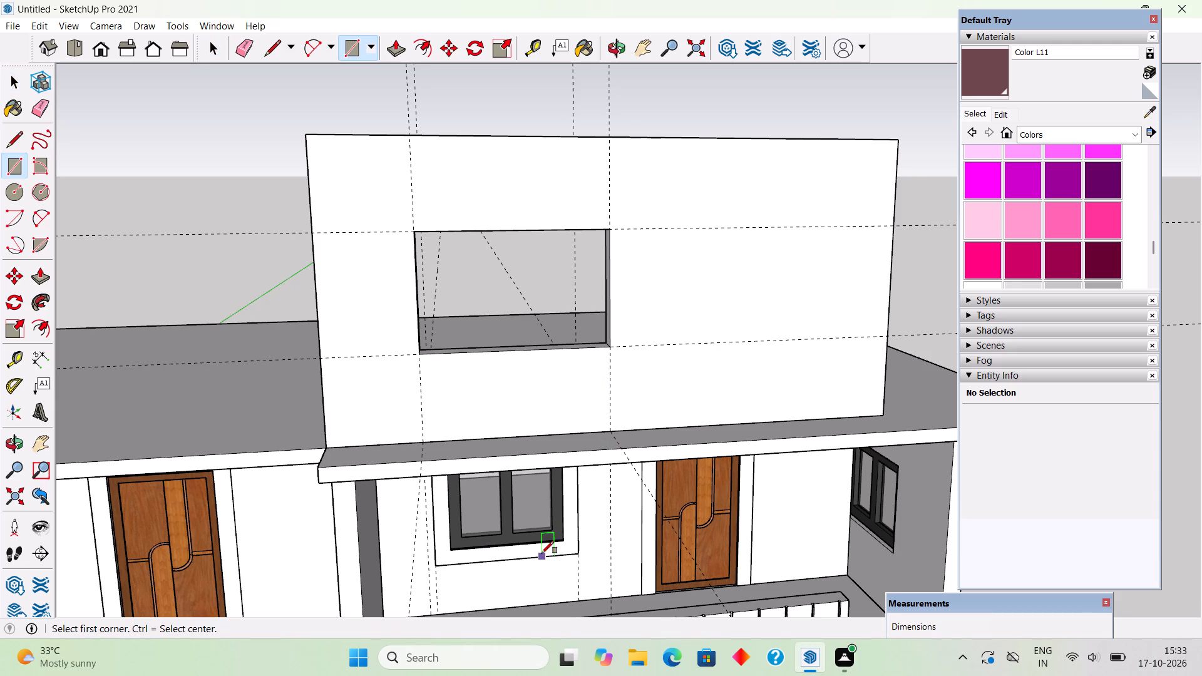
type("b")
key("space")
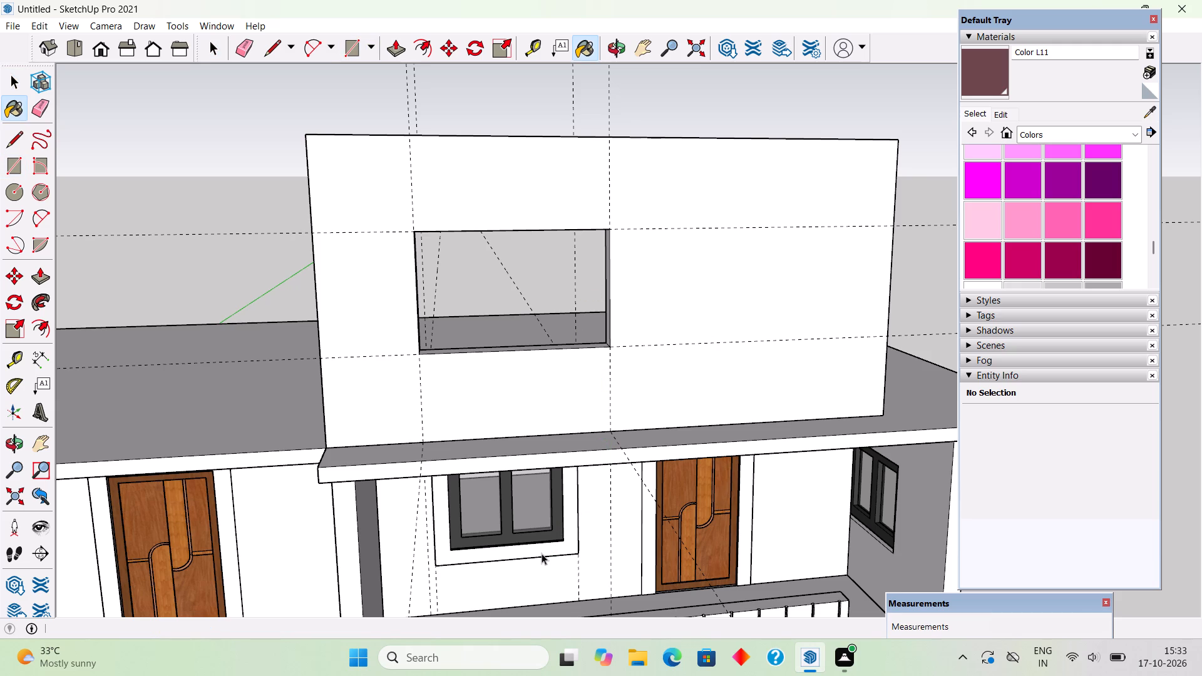
Measure the widths of the ground-floor window's white surround and of its dark frame along the bottom edge.
key("t")
scroll(542, 575, "up", 5)
left_click(506, 551)
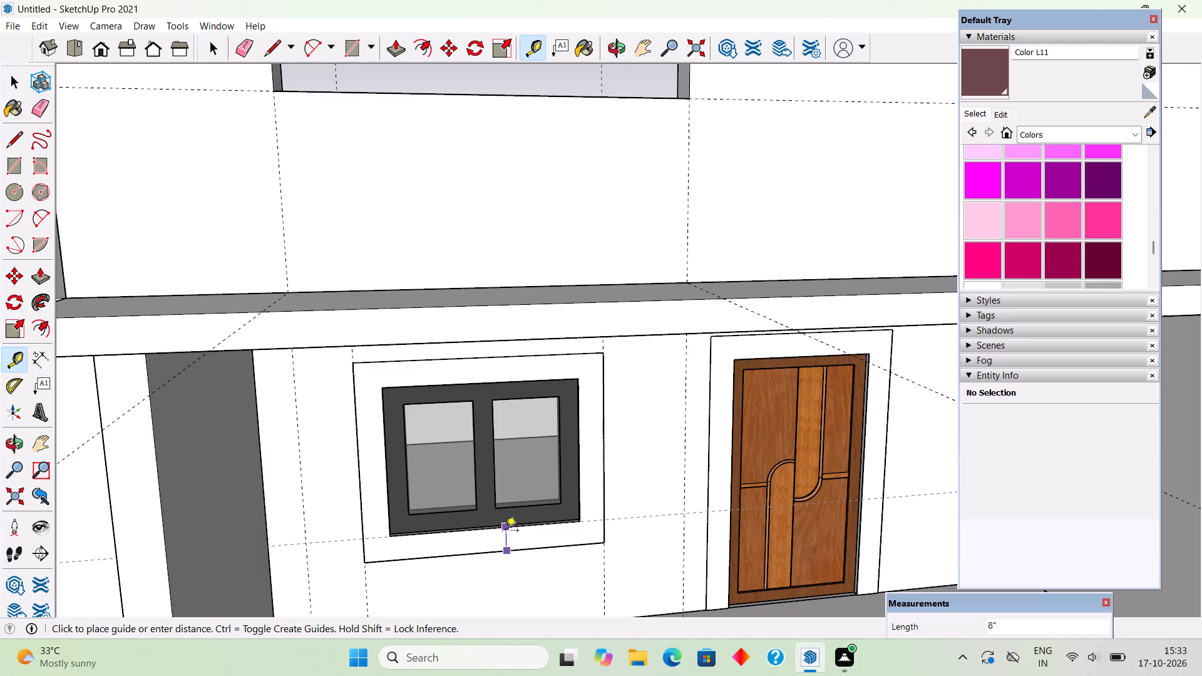
key("space")
scroll(505, 531, "down", 6)
scroll(505, 531, "up", 5)
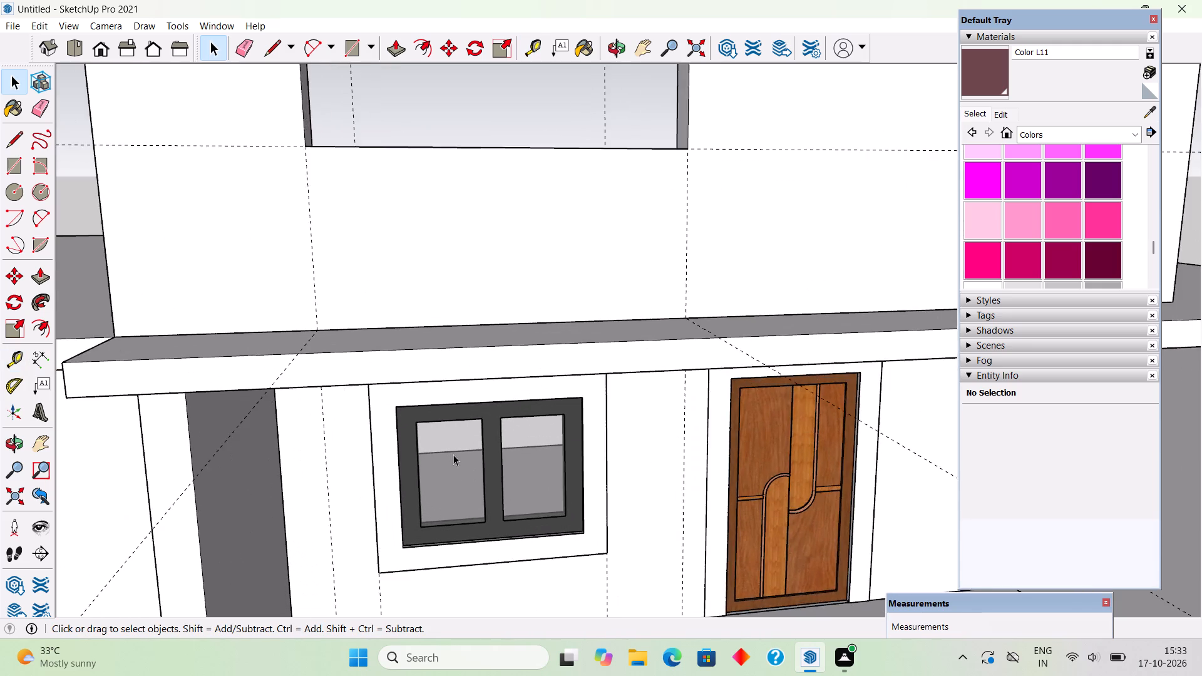
scroll(481, 525, "up", 8)
key("t")
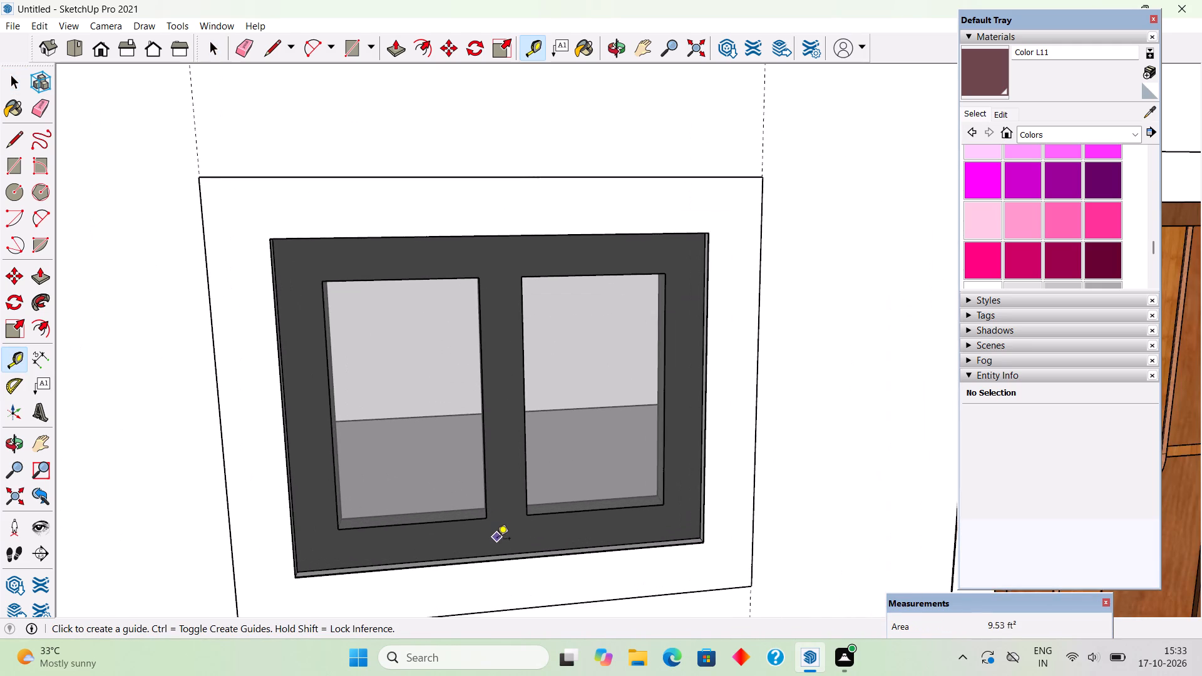
left_click(501, 551)
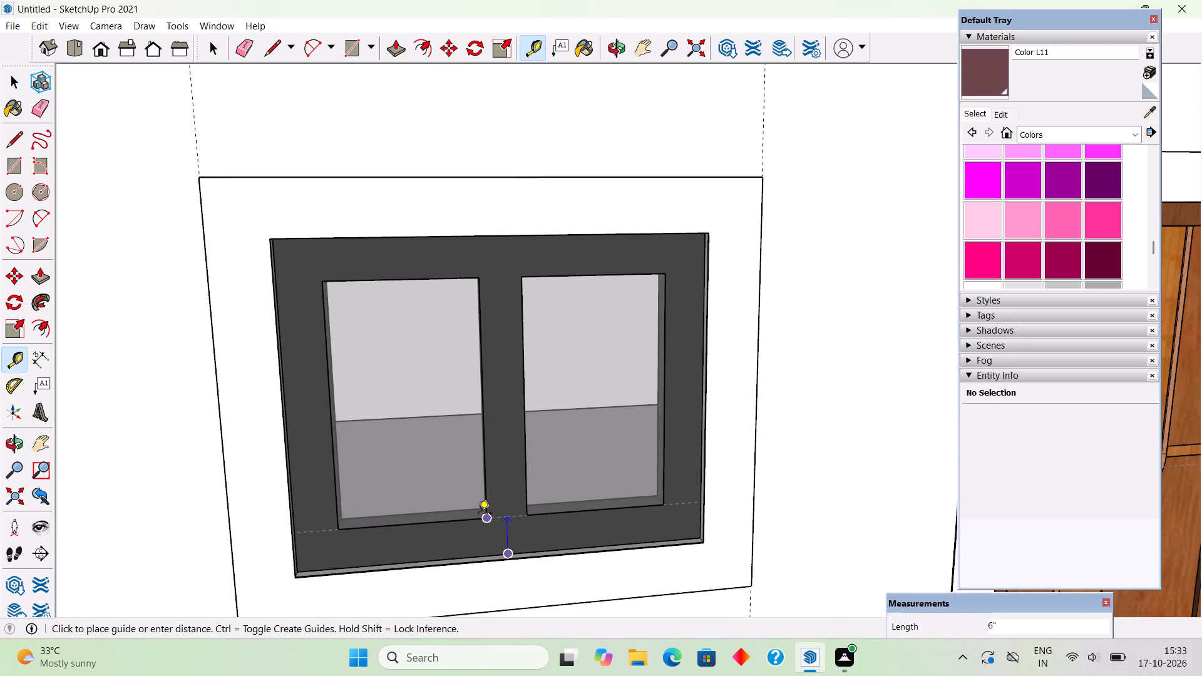
key("space")
scroll(478, 515, "down", 6)
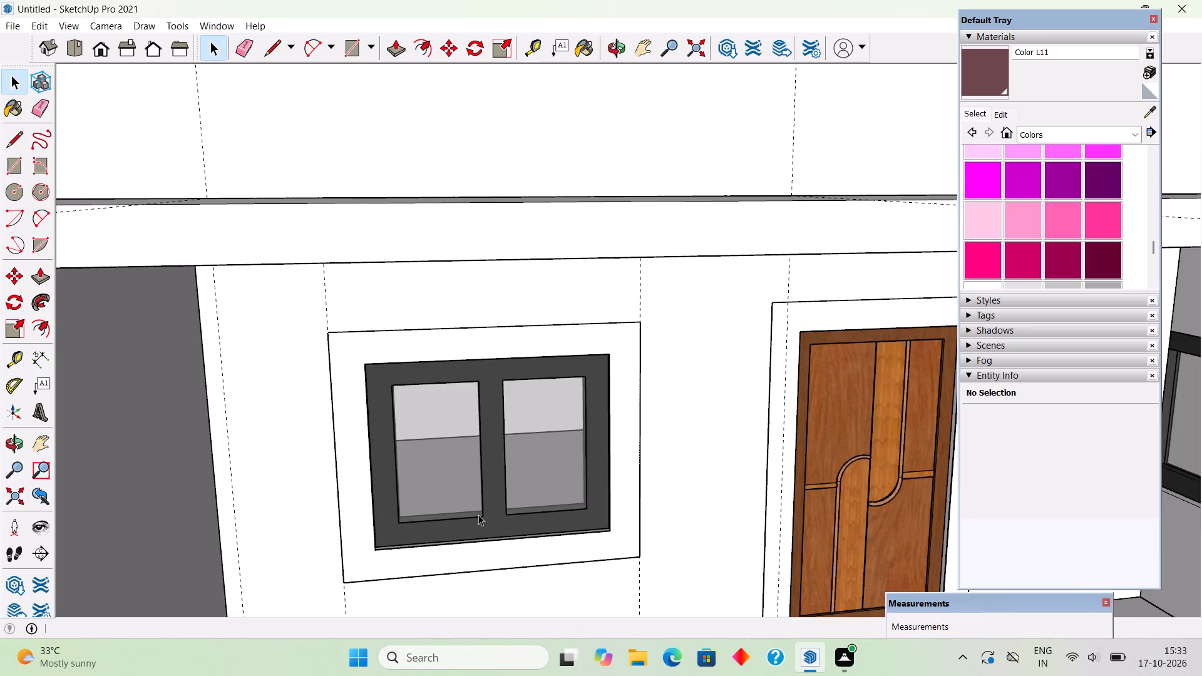
scroll(478, 508, "down", 8)
Draw a rectangle over the new upper-floor window opening from corner to corner, outside the wall group.
key("r")
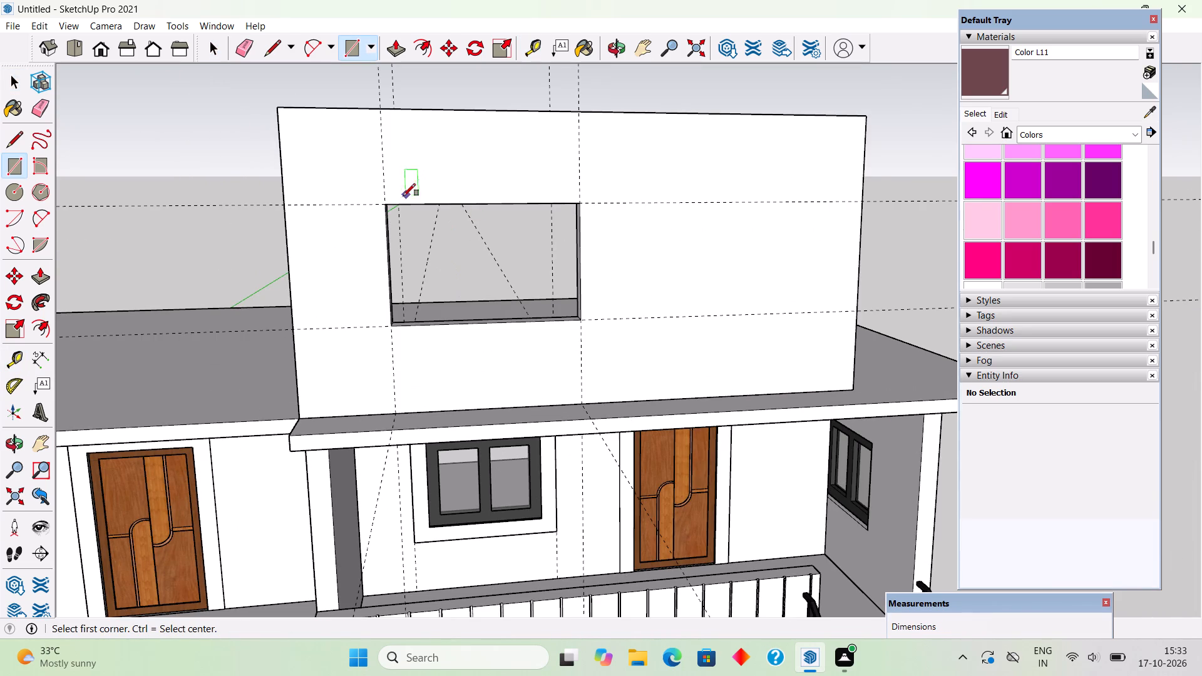
left_click(381, 202)
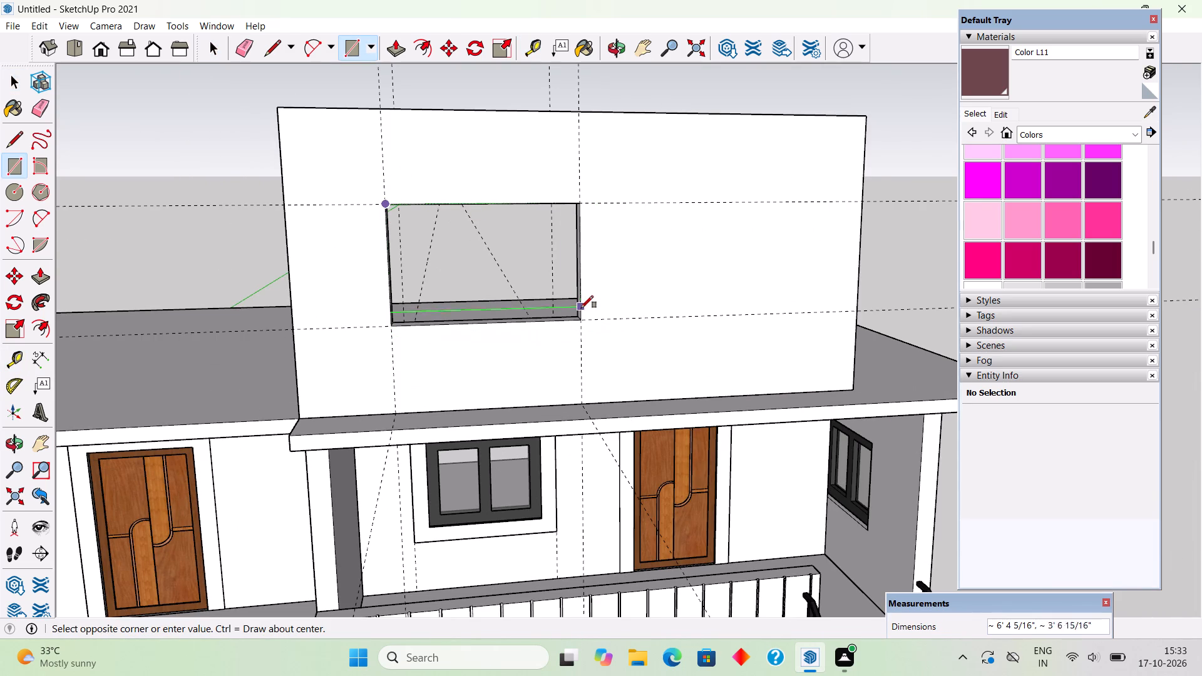
left_click(583, 313)
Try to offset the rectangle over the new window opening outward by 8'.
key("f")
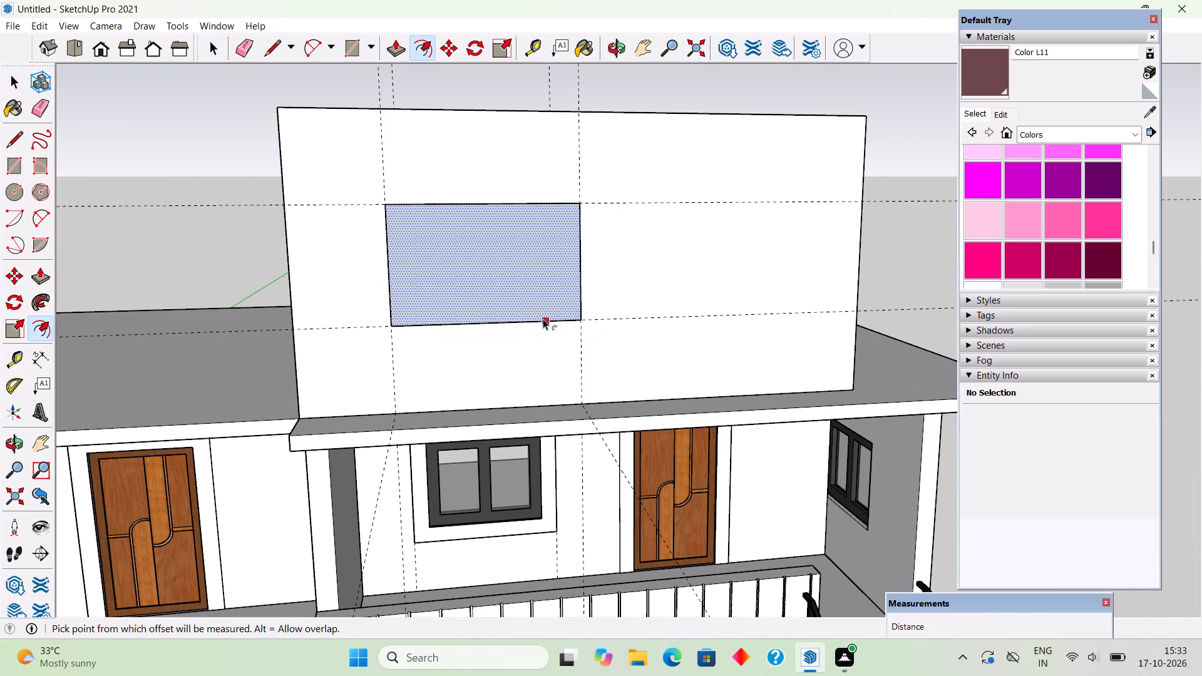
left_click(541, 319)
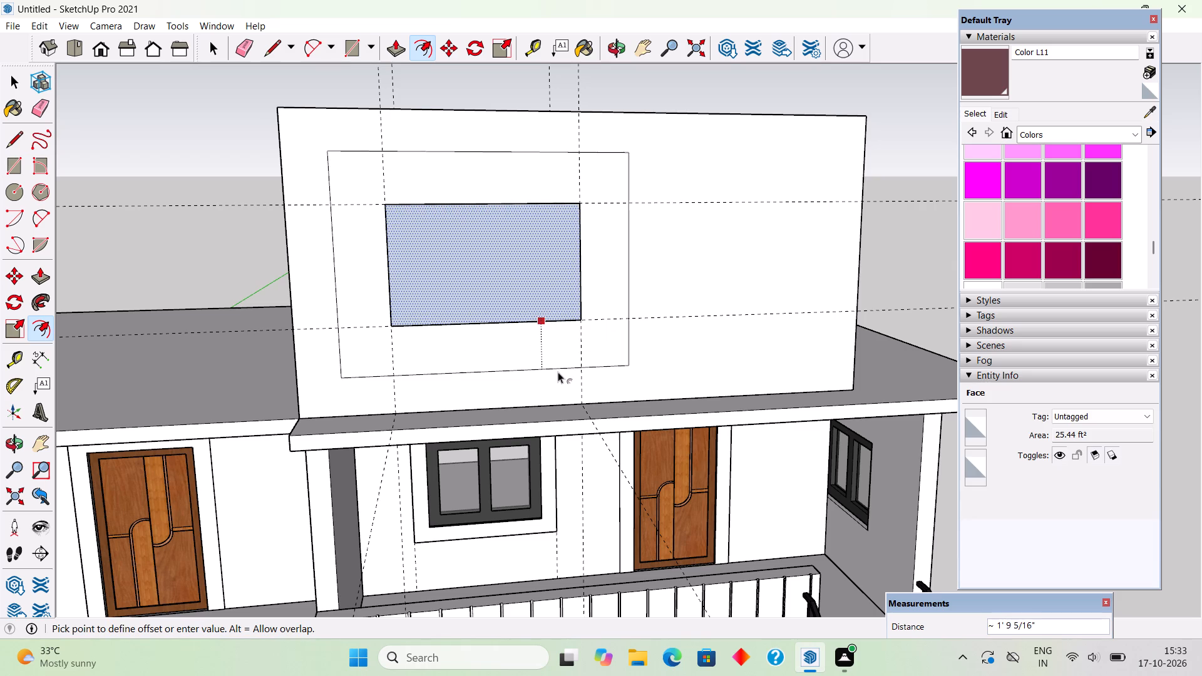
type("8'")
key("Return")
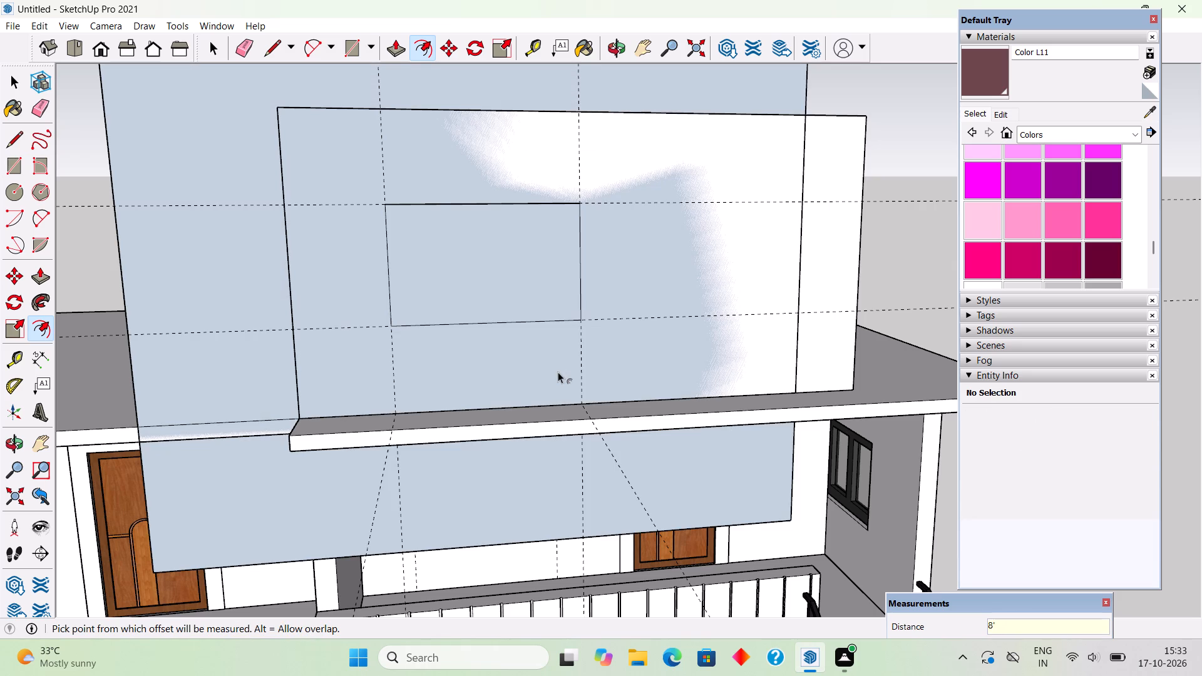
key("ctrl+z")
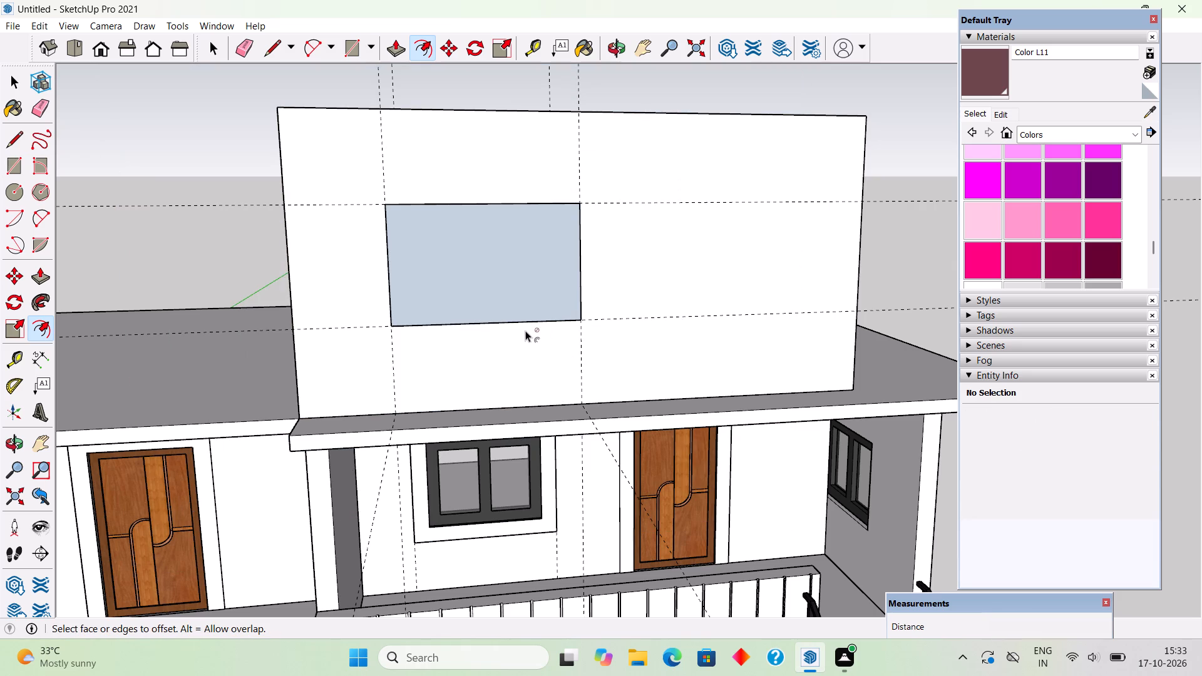
Offset the opening's rectangle outward by 8" and delete the inner face, leaving a surround around the opening.
left_click(490, 315)
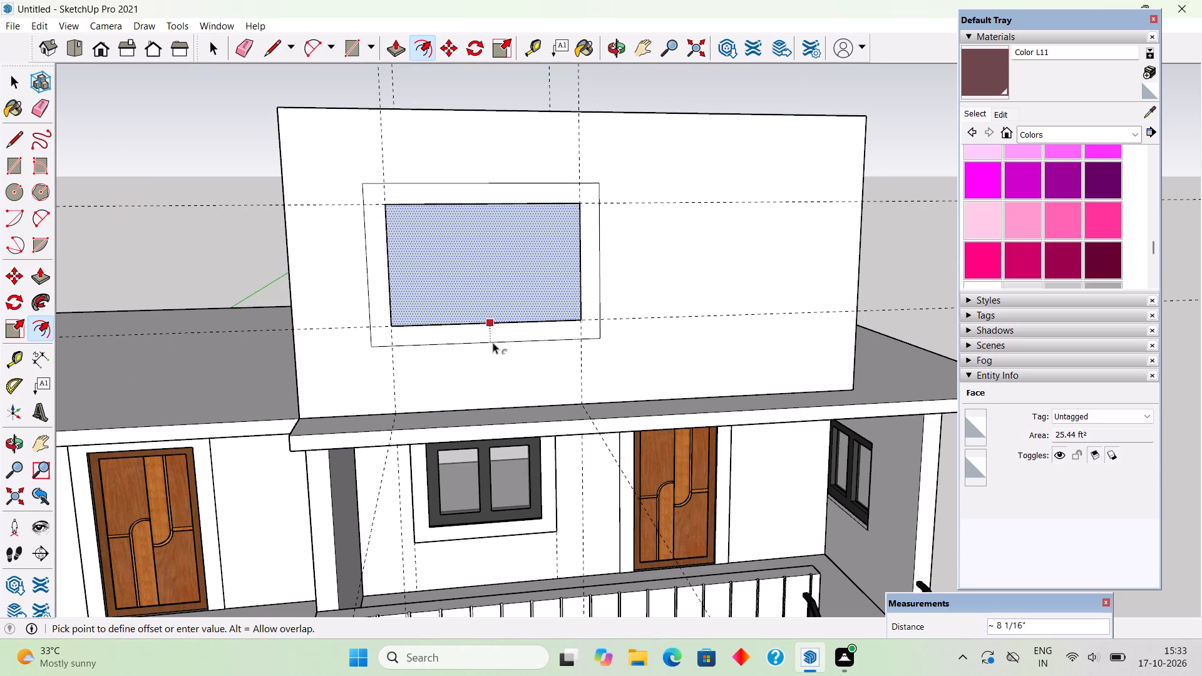
type("8\"")
key("Return")
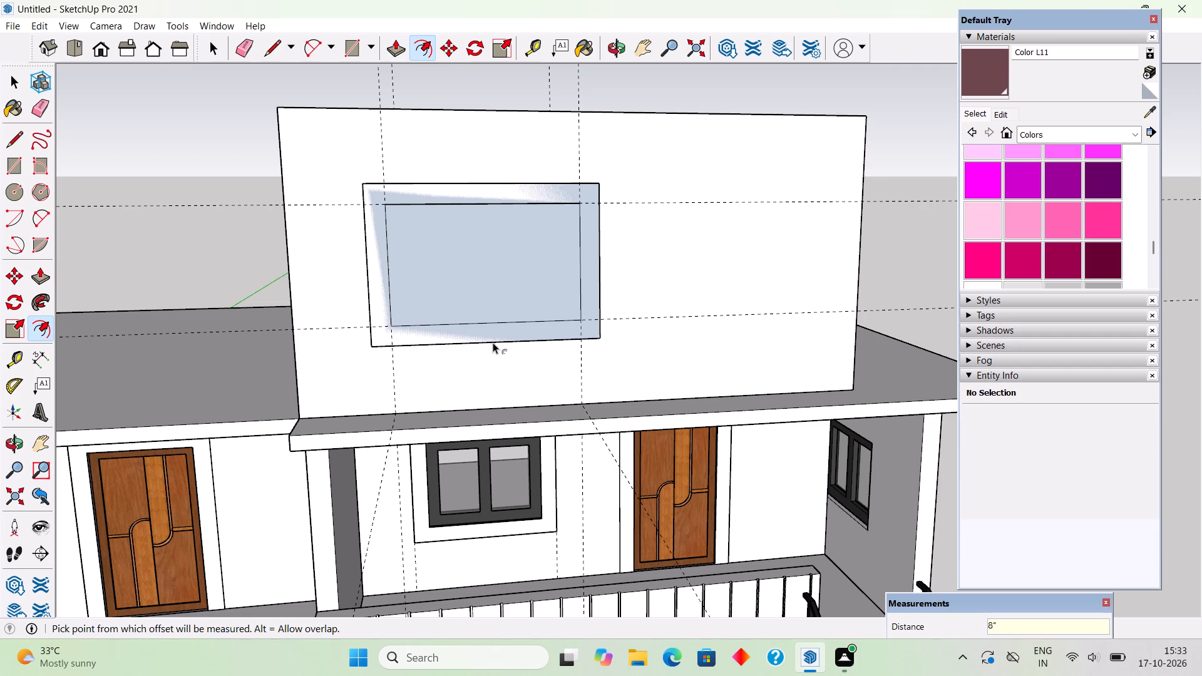
key("space")
left_click(495, 290)
key("Delete")
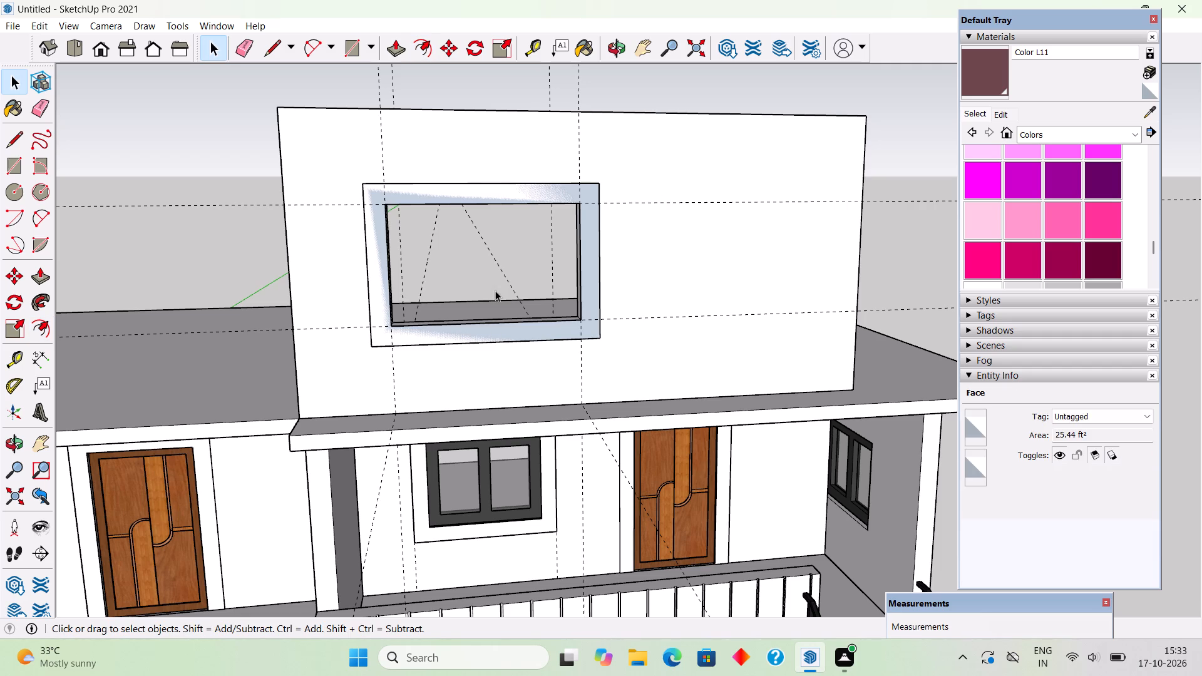
Extrude the surround face of the upper-floor window outward by 0.5" and make the resulting solid a group.
left_click(484, 335)
middle_click_drag(527, 359, 543, 354)
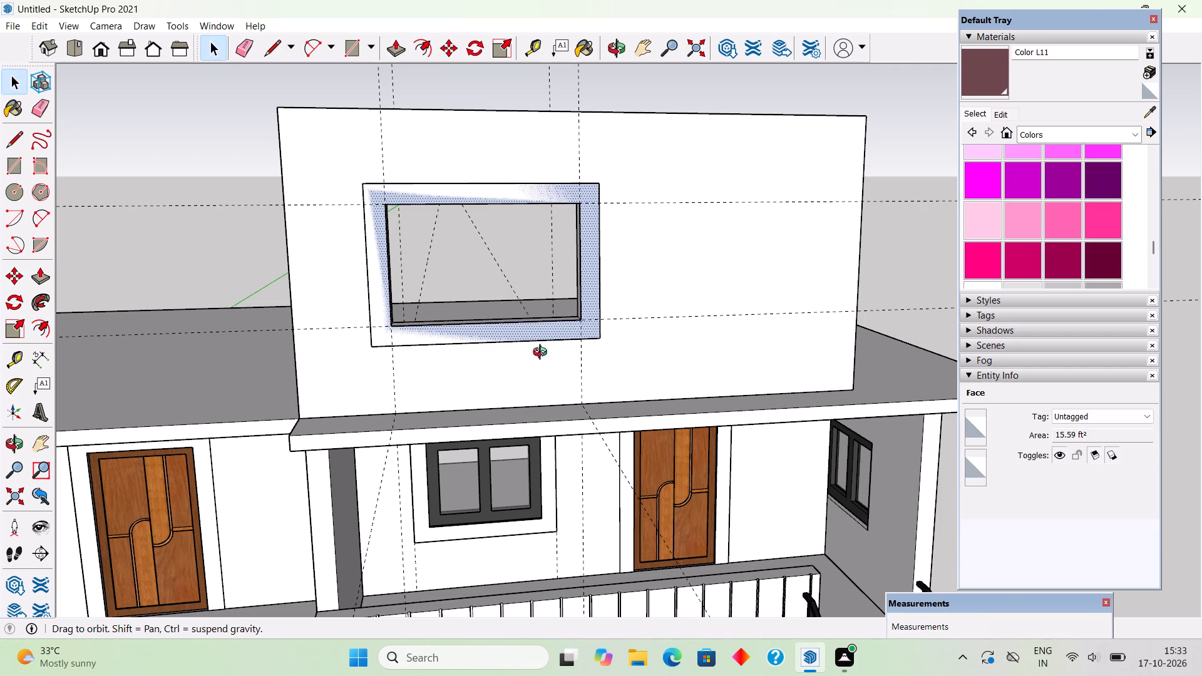
middle_click_drag(543, 354, 583, 327)
key("p")
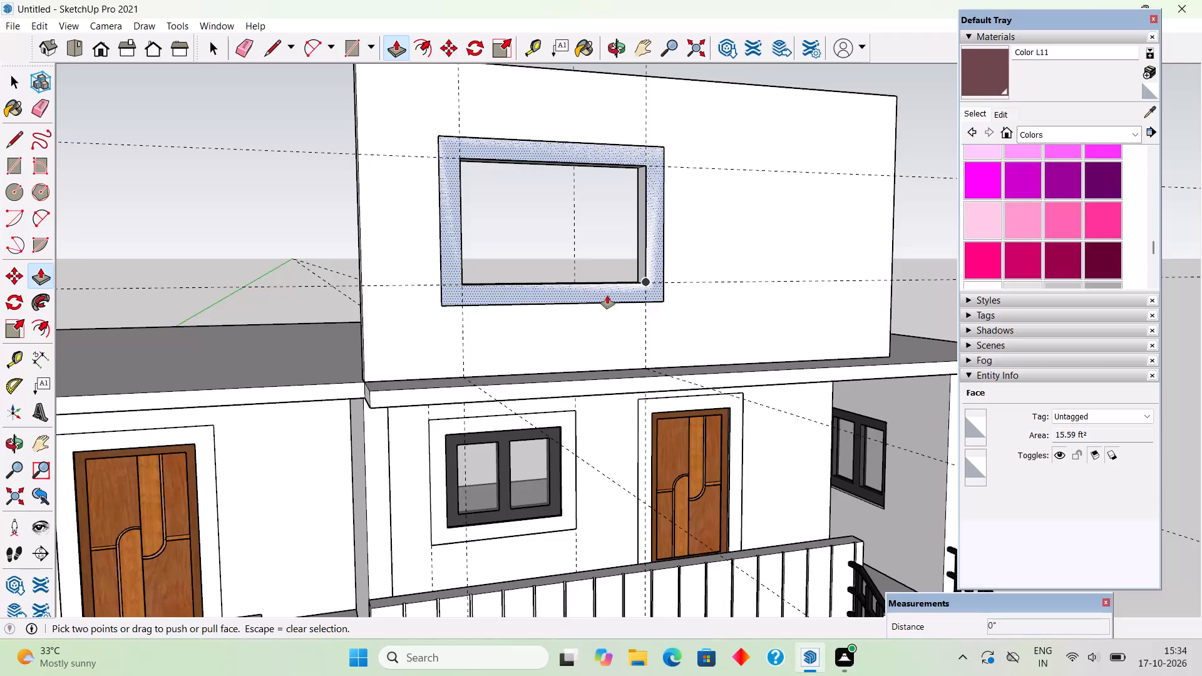
left_click(607, 295)
type(".5\"")
key("Return")
key("space")
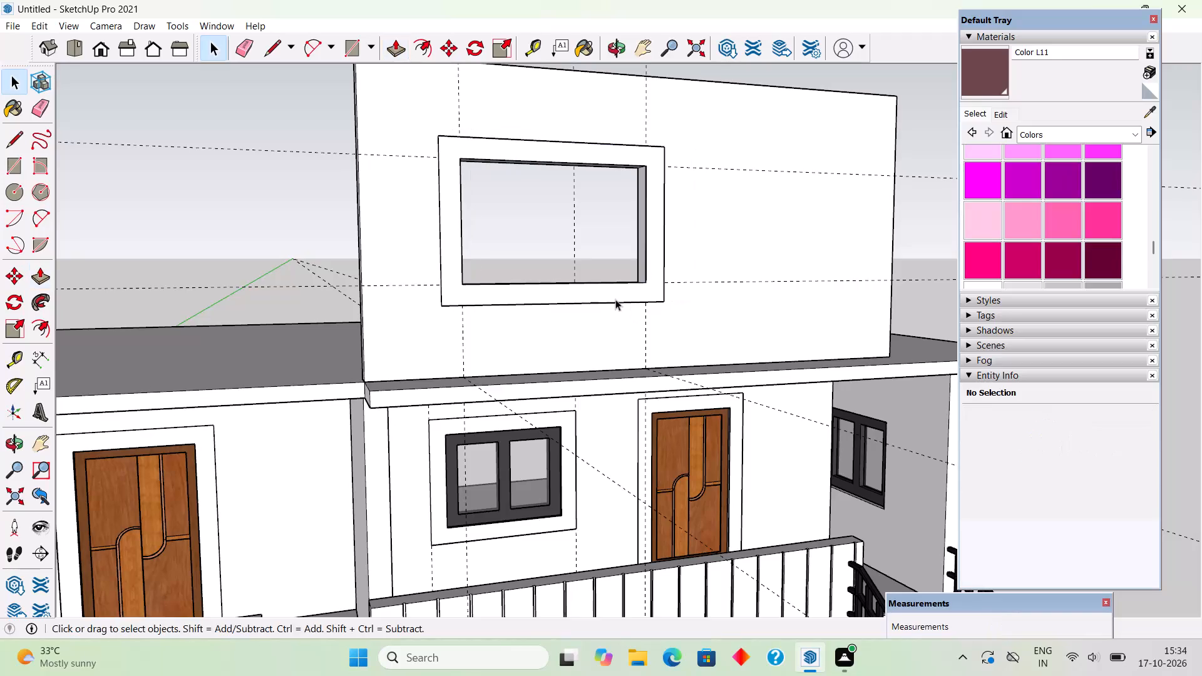
triple_click(614, 293)
right_click(614, 293)
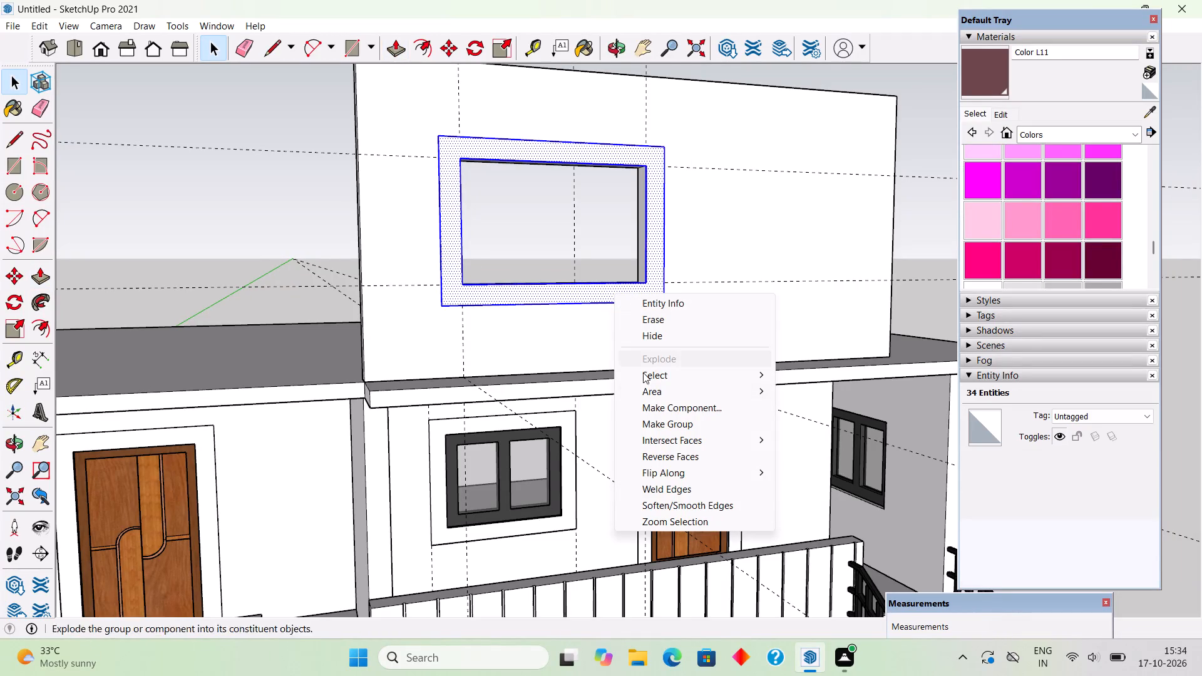
left_click(674, 422)
left_click(590, 213)
Draw a rectangle from corner to corner across the upper-floor window opening, inside the surround group.
middle_click_drag(580, 262, 531, 309)
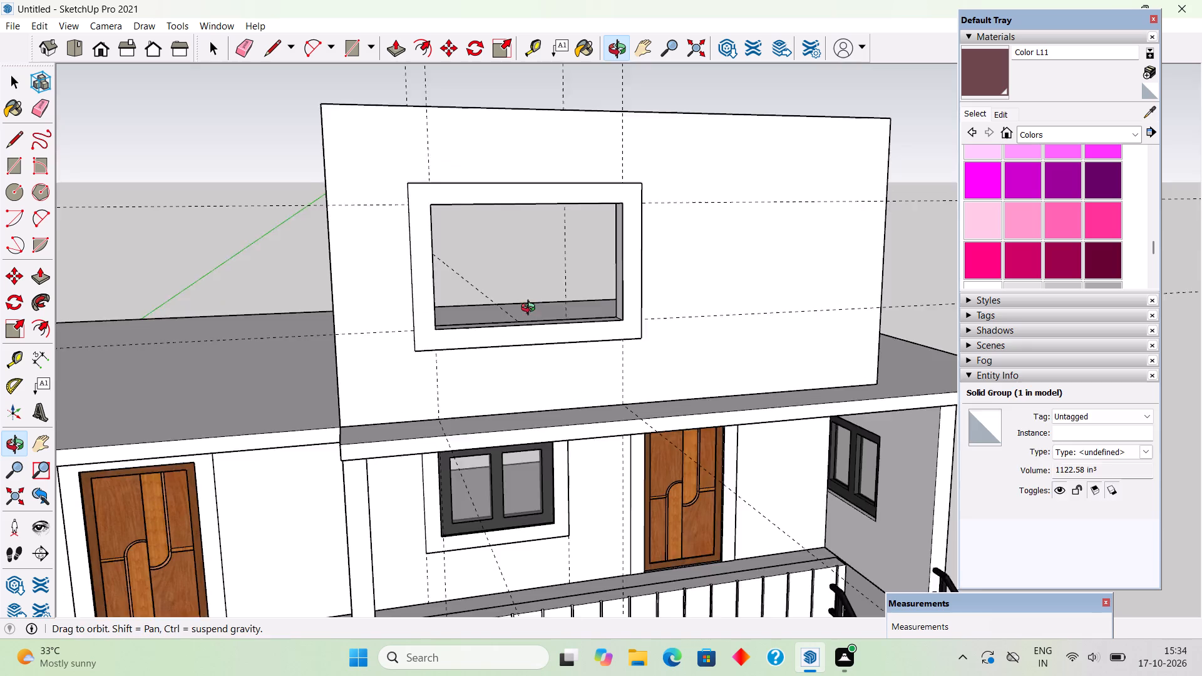
middle_click_drag(531, 309, 500, 322)
scroll(519, 229, "up", 2)
middle_click_drag(546, 310, 564, 264)
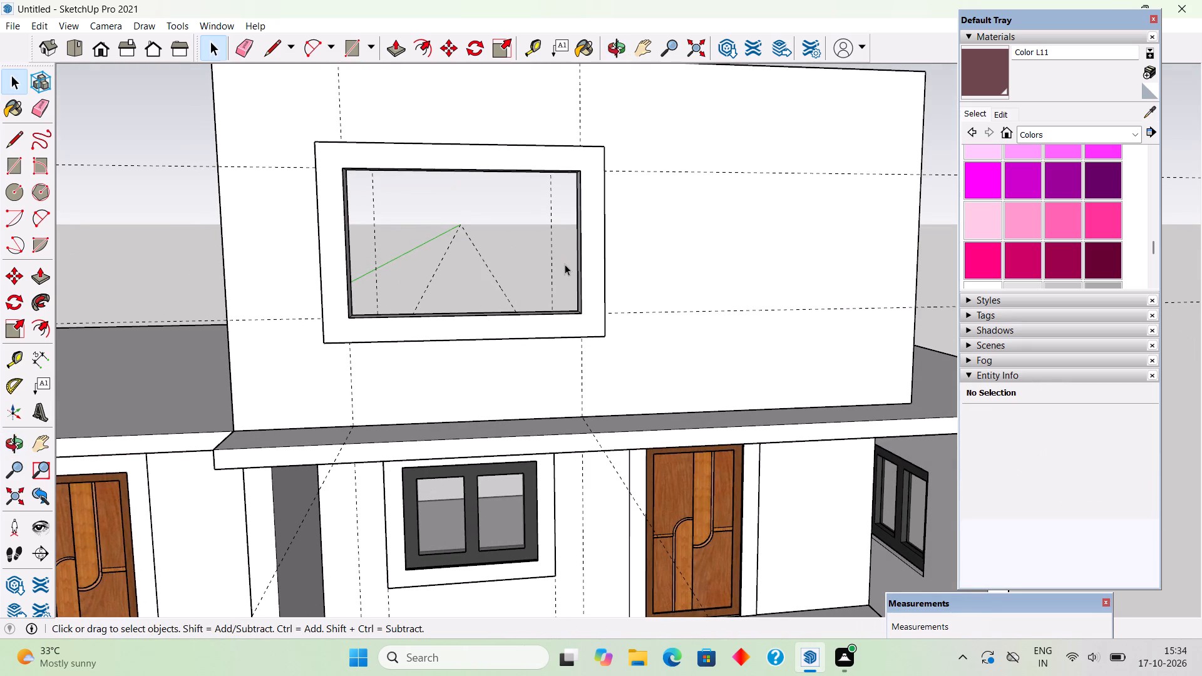
key("r")
left_click(342, 166)
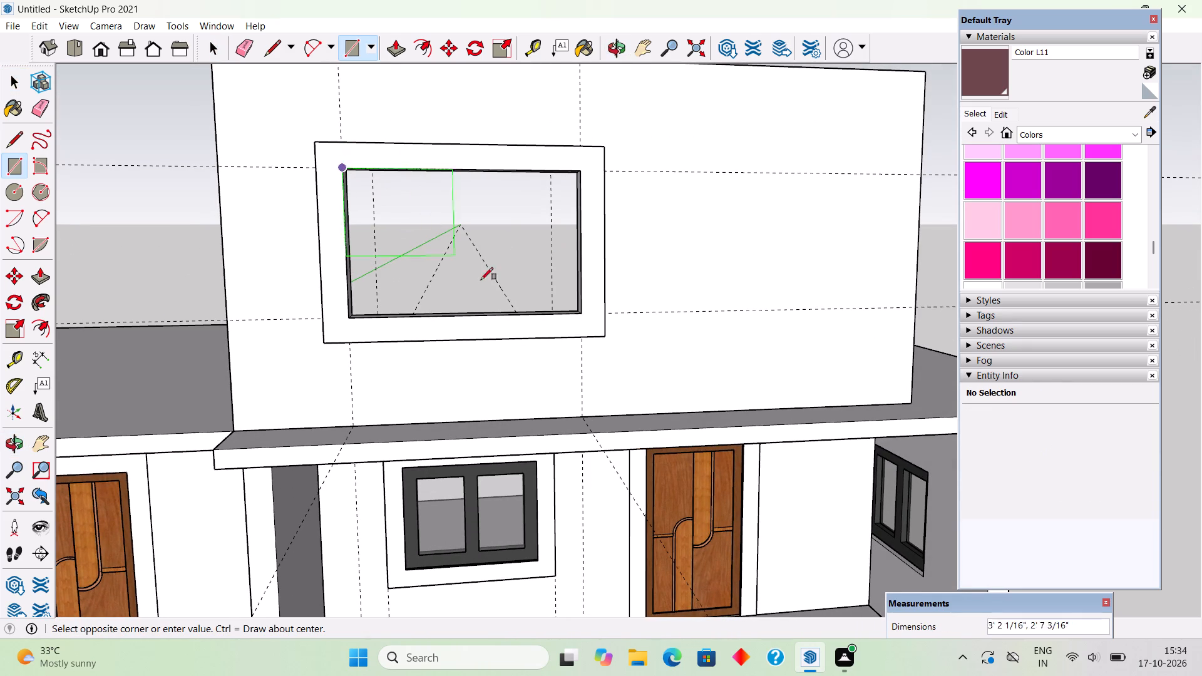
left_click(583, 313)
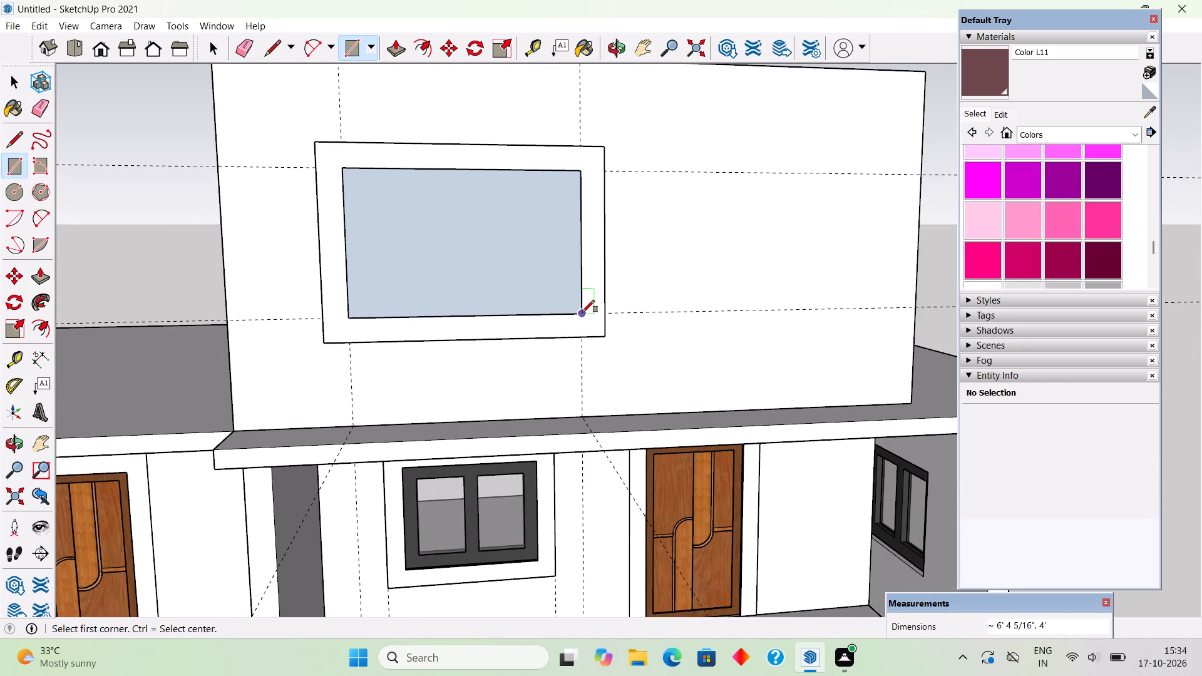
Offset the opening's rectangle inward by 6" to outline the window frame.
key("t")
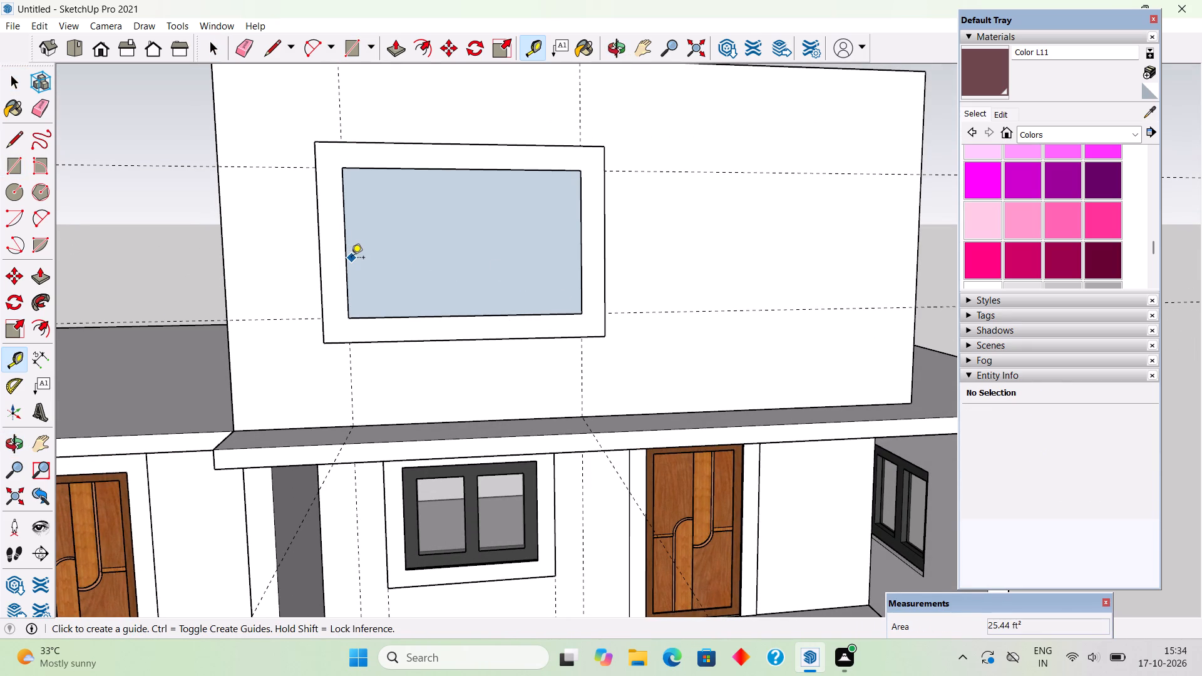
key("f")
left_click(378, 276)
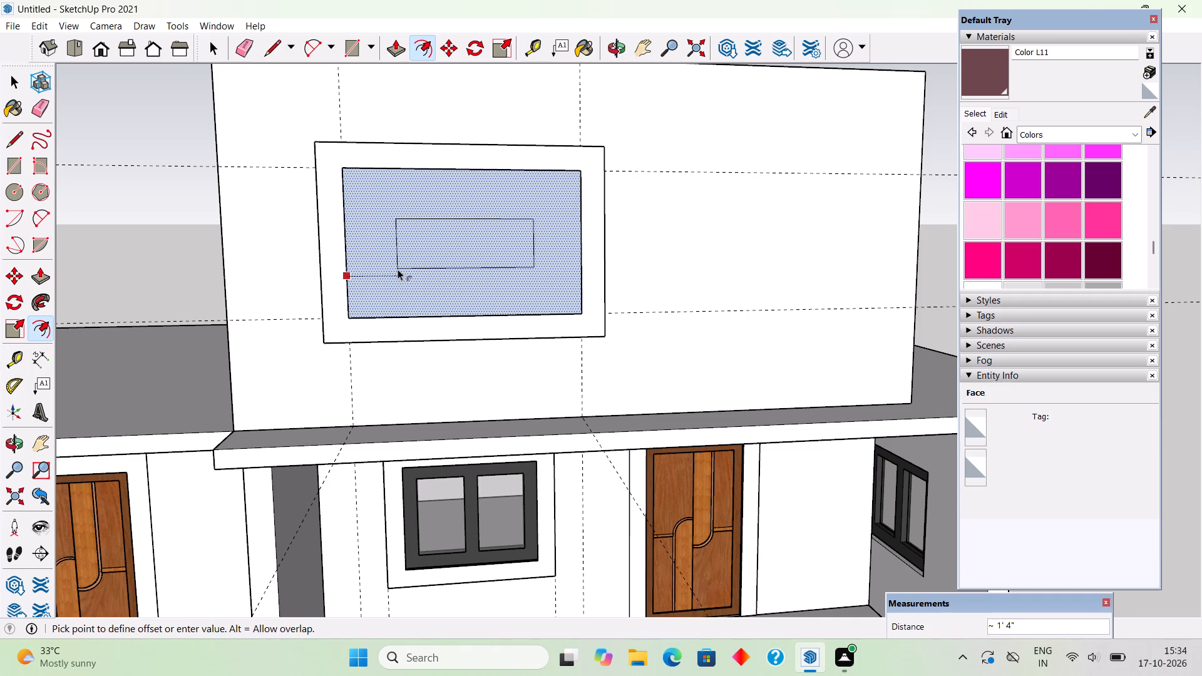
type("6\"")
key("Return")
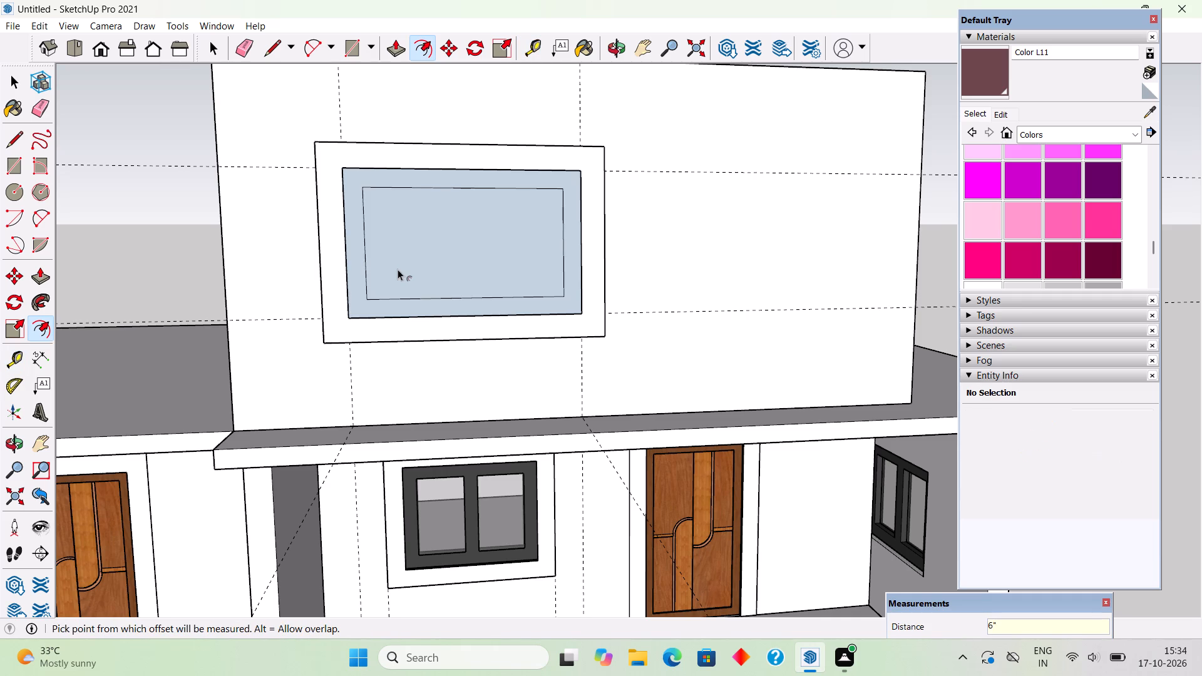
Place a vertical guide through the middle of the inner rectangle and two more guides 3" on either side of it.
key("t")
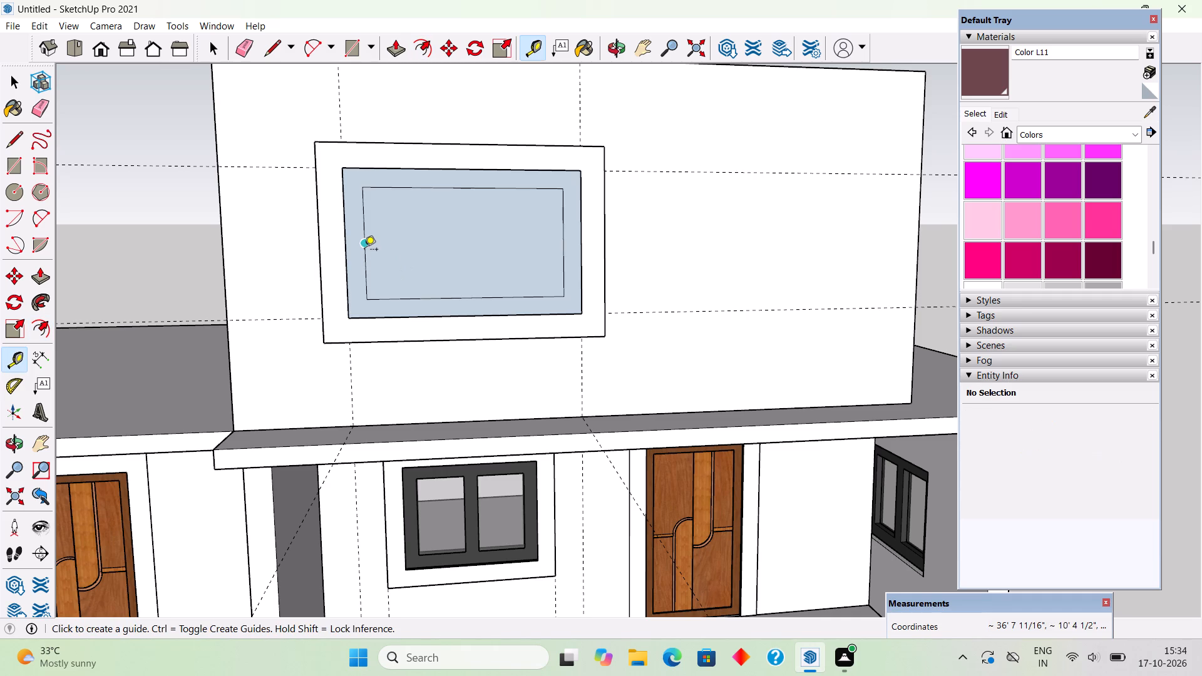
left_click(364, 250)
left_click(474, 300)
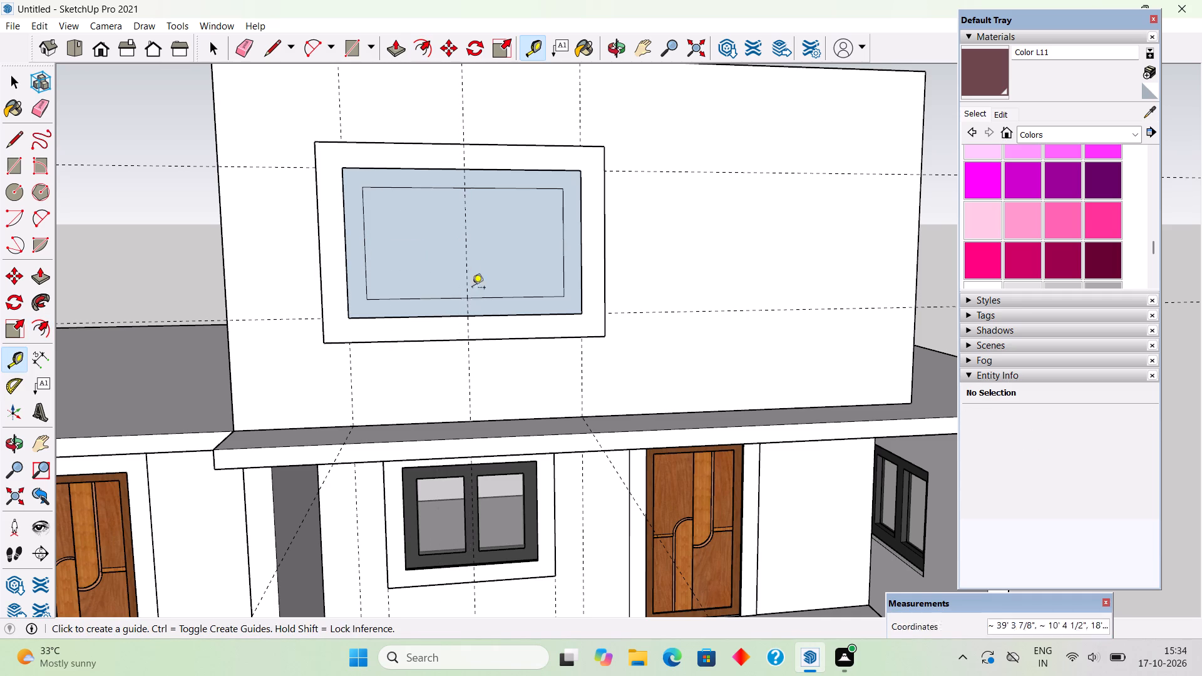
left_click(468, 270)
type("3\"")
key("Return")
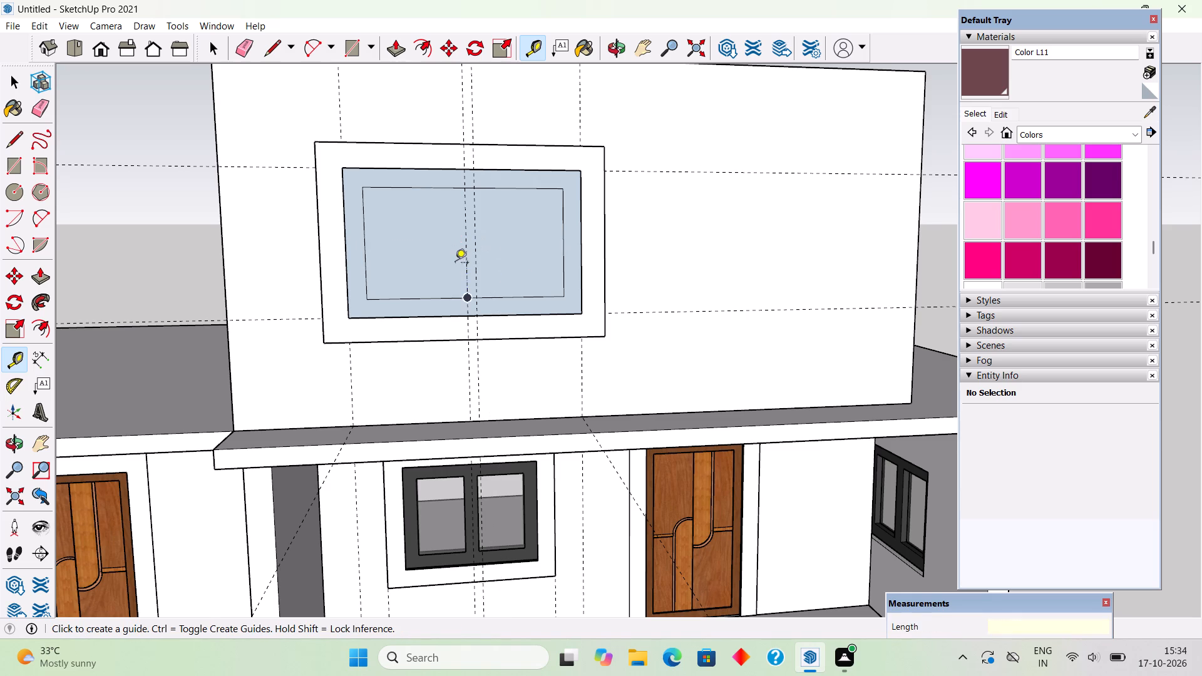
left_click(470, 265)
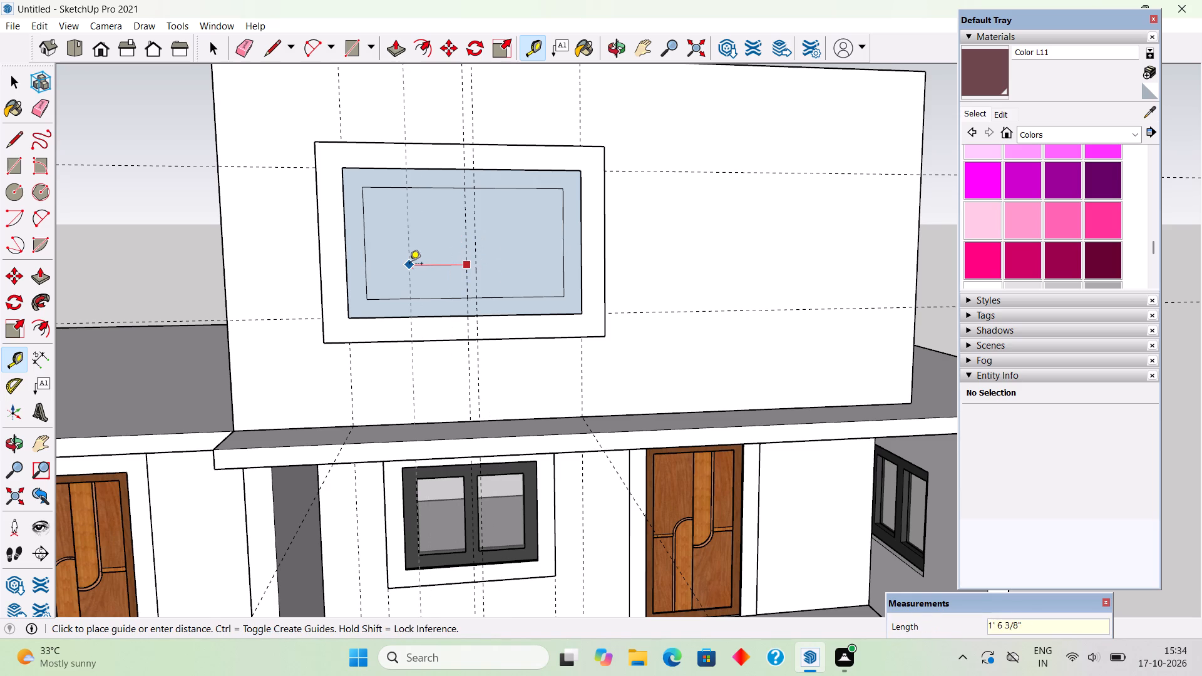
type("3\"")
key("Return")
Draw the two vertical mullion edges along the outer 3" guides and erase the inner rectangle's top and bottom segments between them.
key("l")
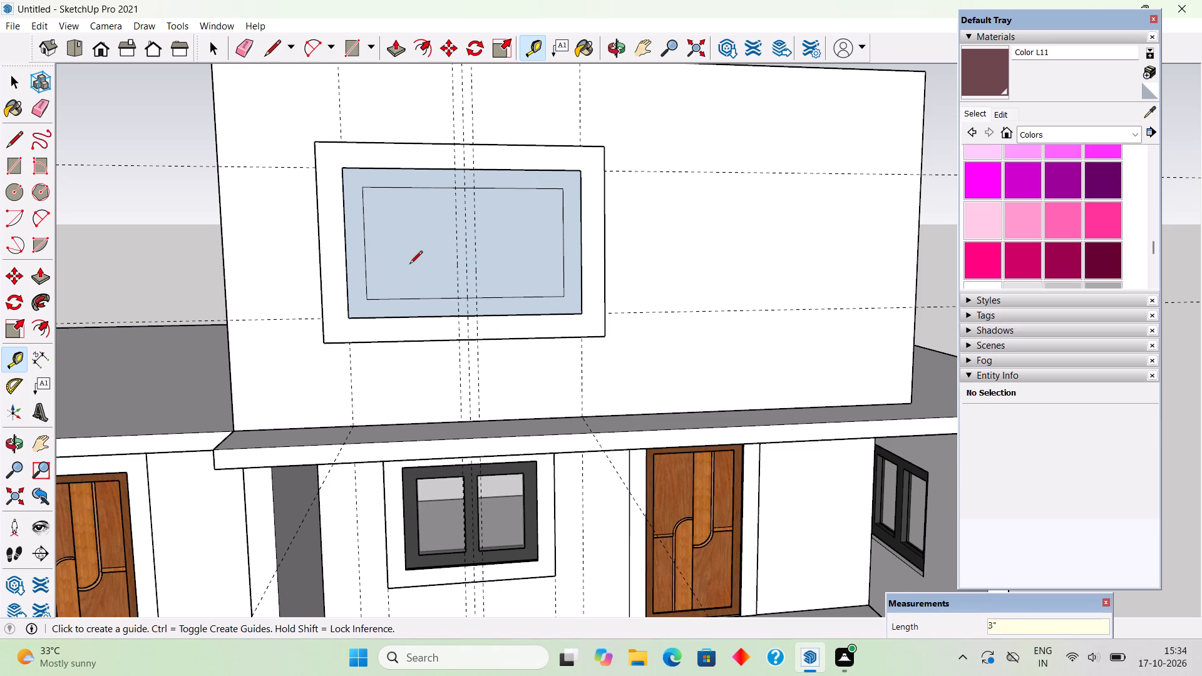
left_click(457, 188)
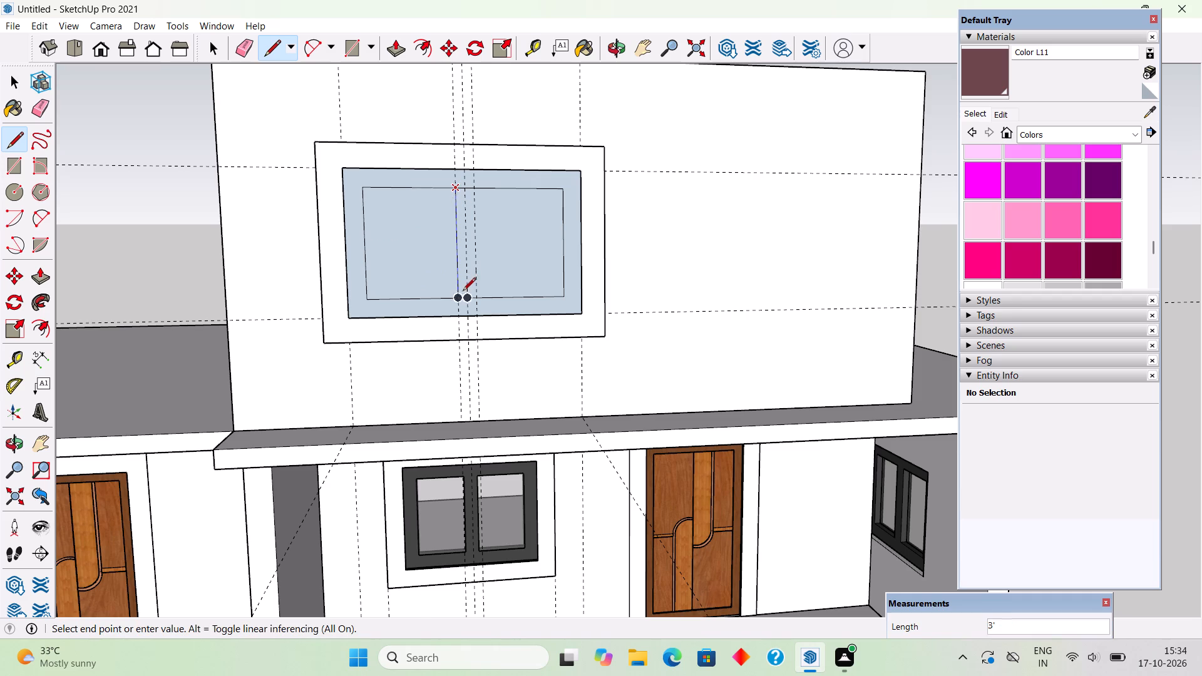
left_click(458, 298)
left_click(478, 190)
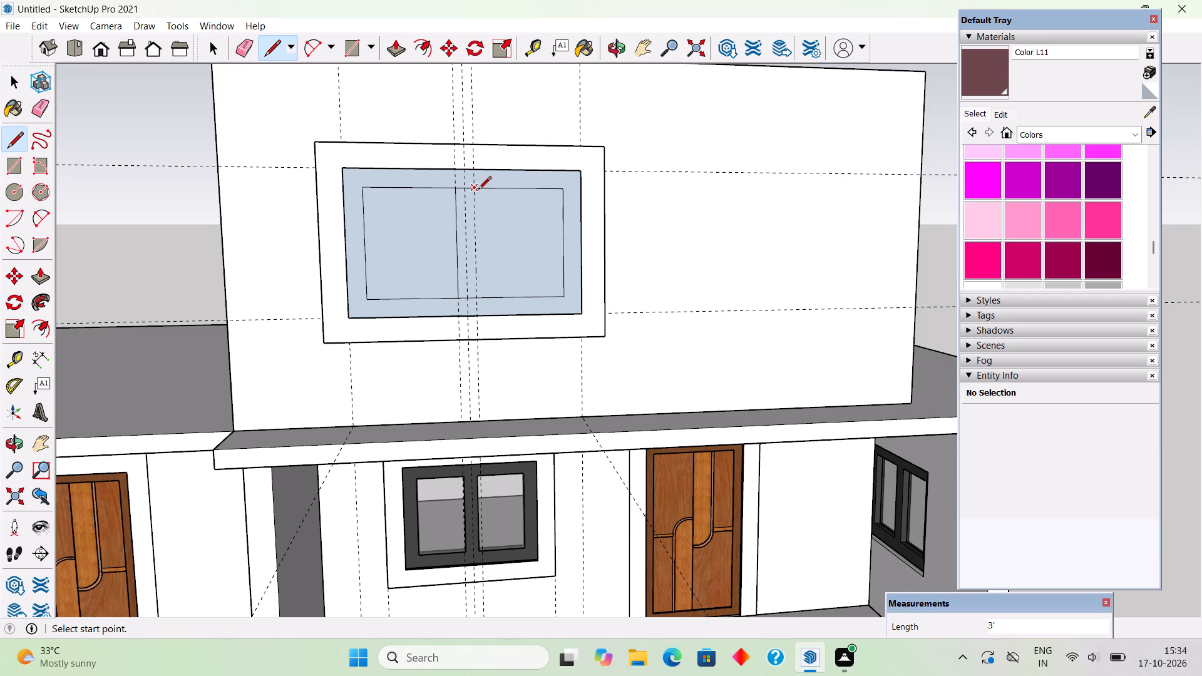
left_click(476, 297)
key("e")
scroll(472, 295, "up", 4)
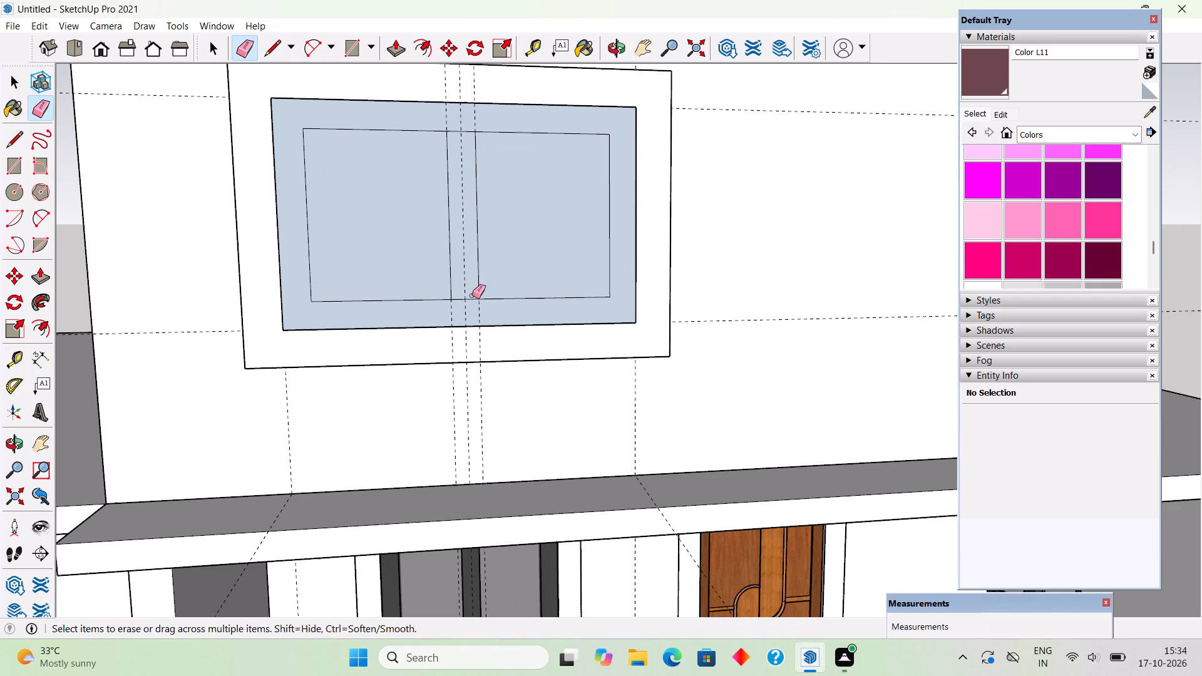
left_click(473, 299)
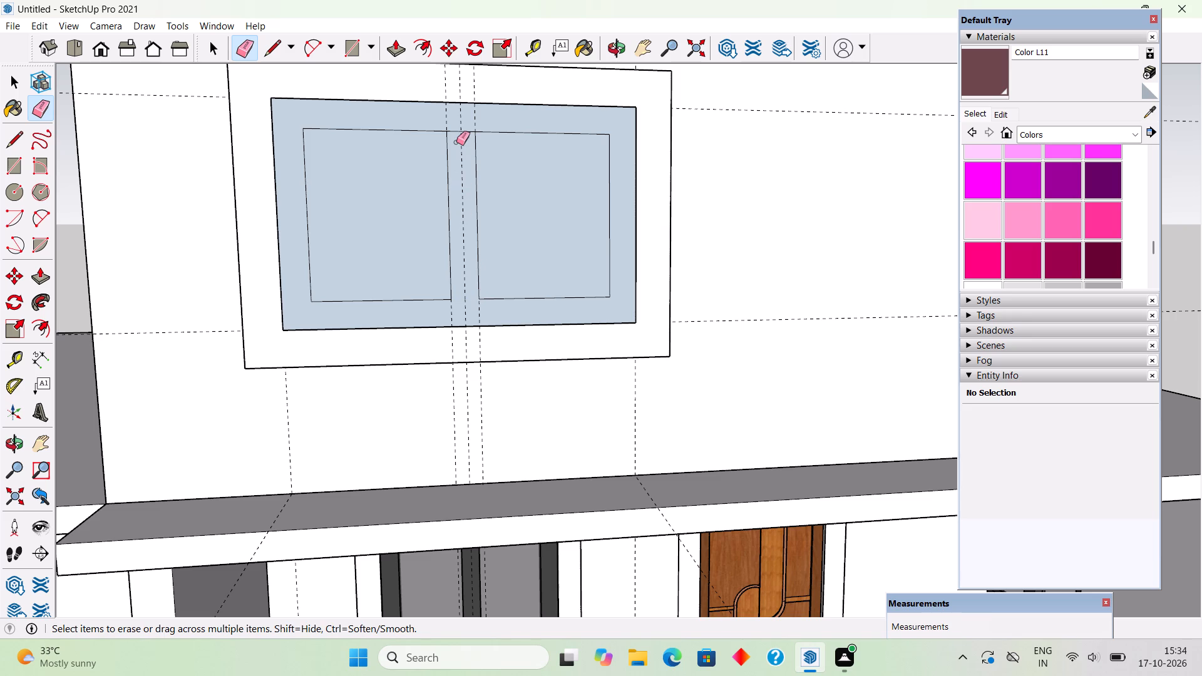
left_click(456, 131)
Delete the two pane faces on either side of the mullion.
key("space")
left_click(393, 195)
key("Delete")
left_click(496, 216)
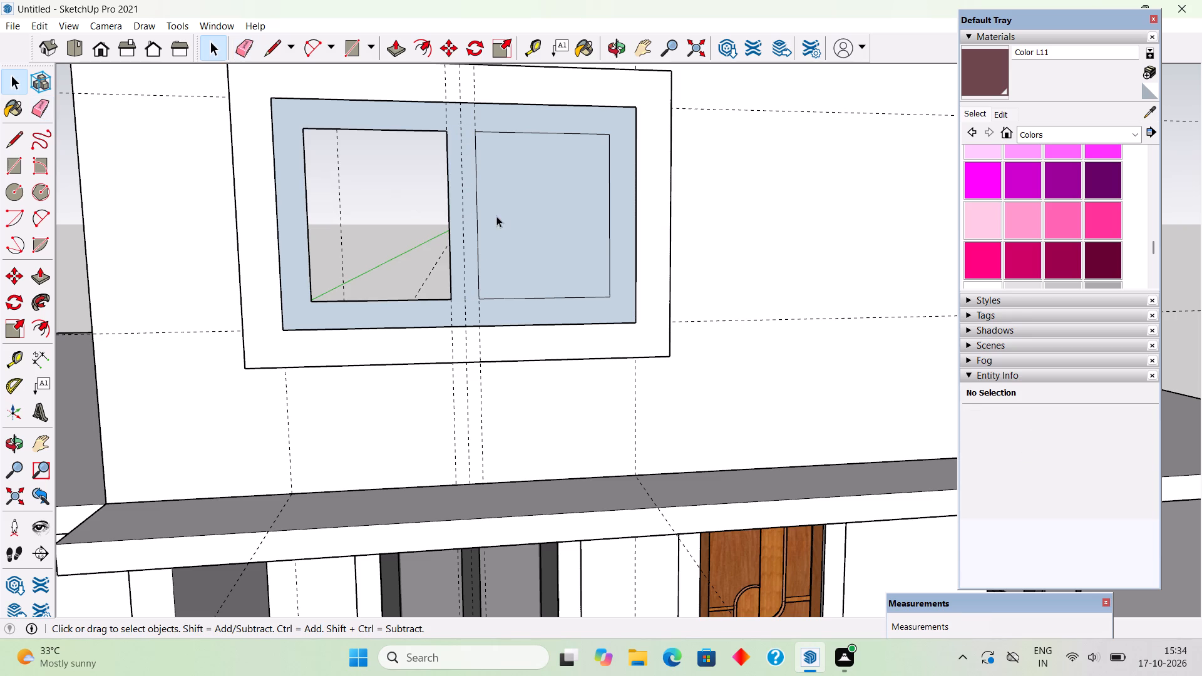
key("Delete")
Extrude the window frame face outward by 3" and make the resulting solid a group.
middle_click_drag(524, 328, 538, 383)
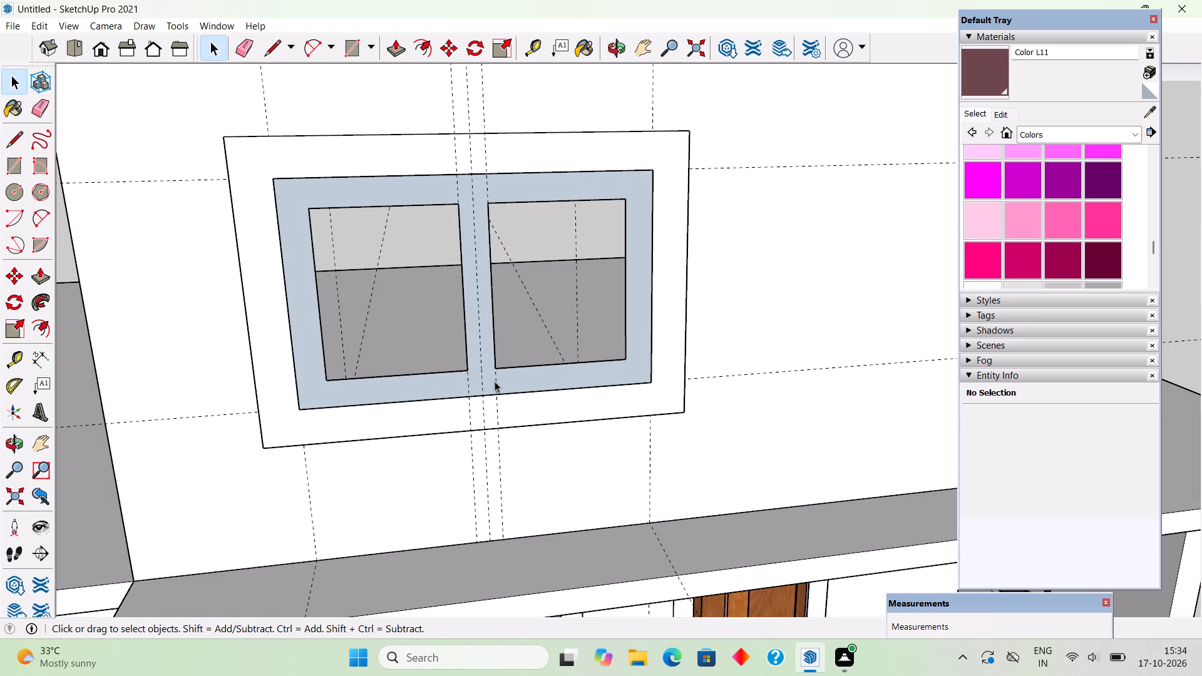
key("p")
left_click(495, 380)
type("3\"")
key("Return")
key("space")
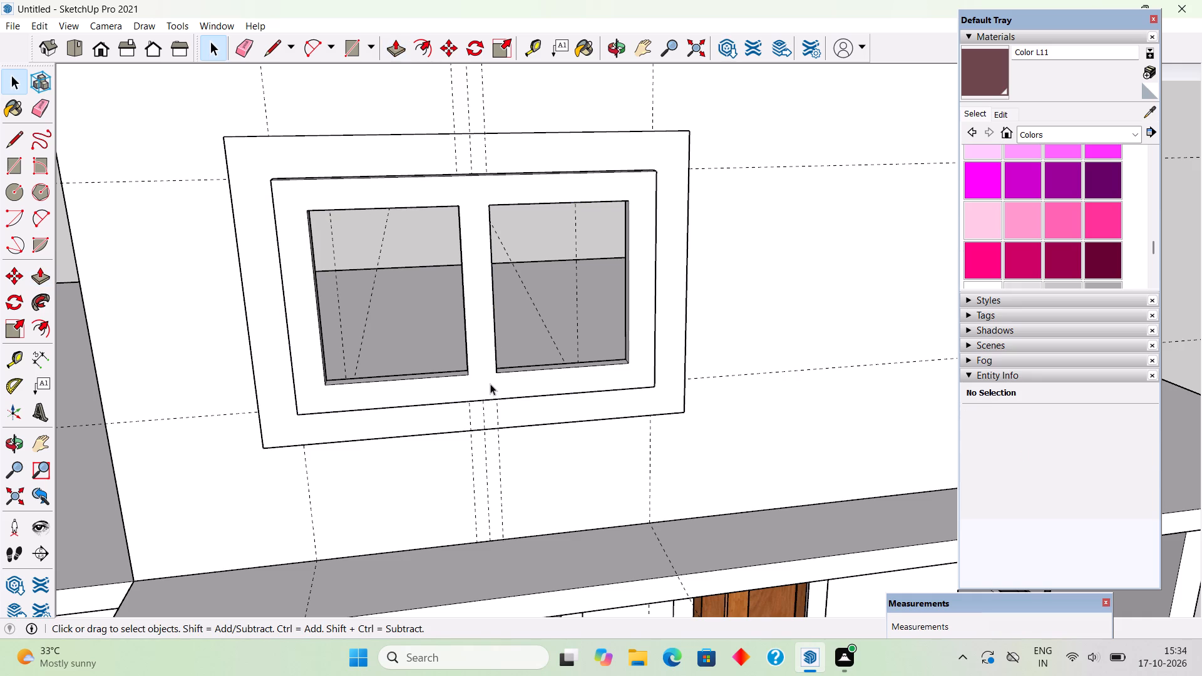
triple_click(491, 383)
right_click(491, 383)
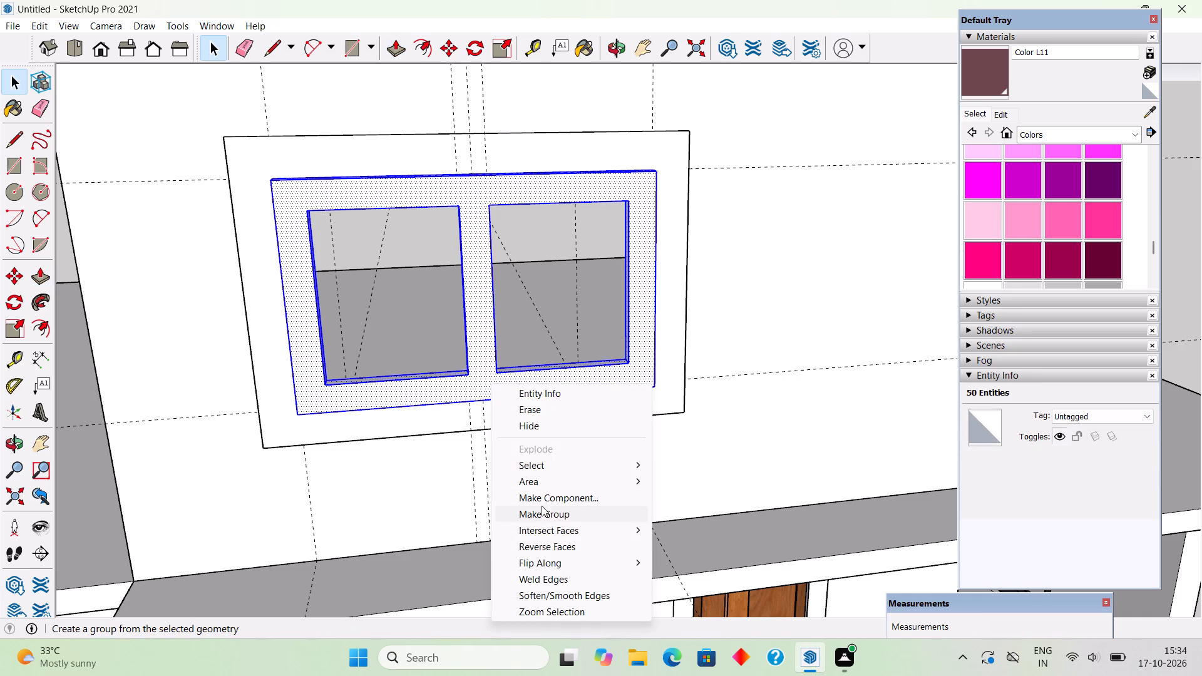
left_click(545, 513)
left_click(514, 224)
Move the frame group back into the opening by 3 1/2", from its lower outer corner.
middle_click_drag(600, 473, 699, 461)
scroll(746, 394, "up", 5)
middle_click_drag(791, 341, 815, 386)
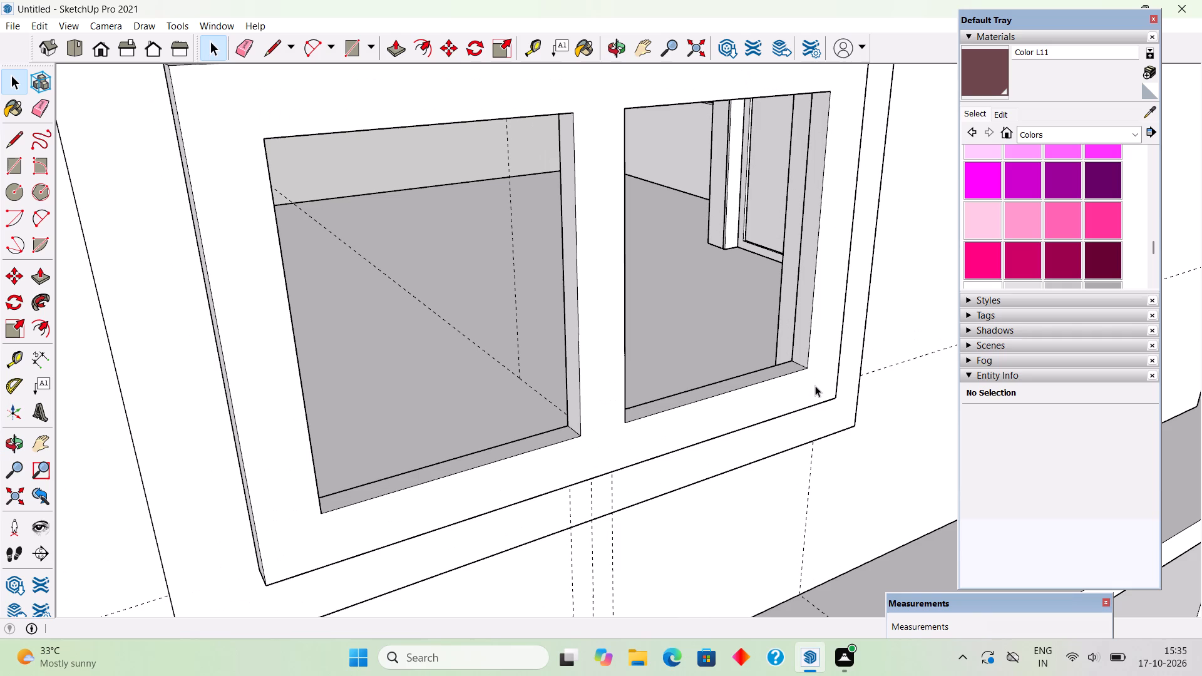
left_click(819, 387)
key("m")
left_click(839, 399)
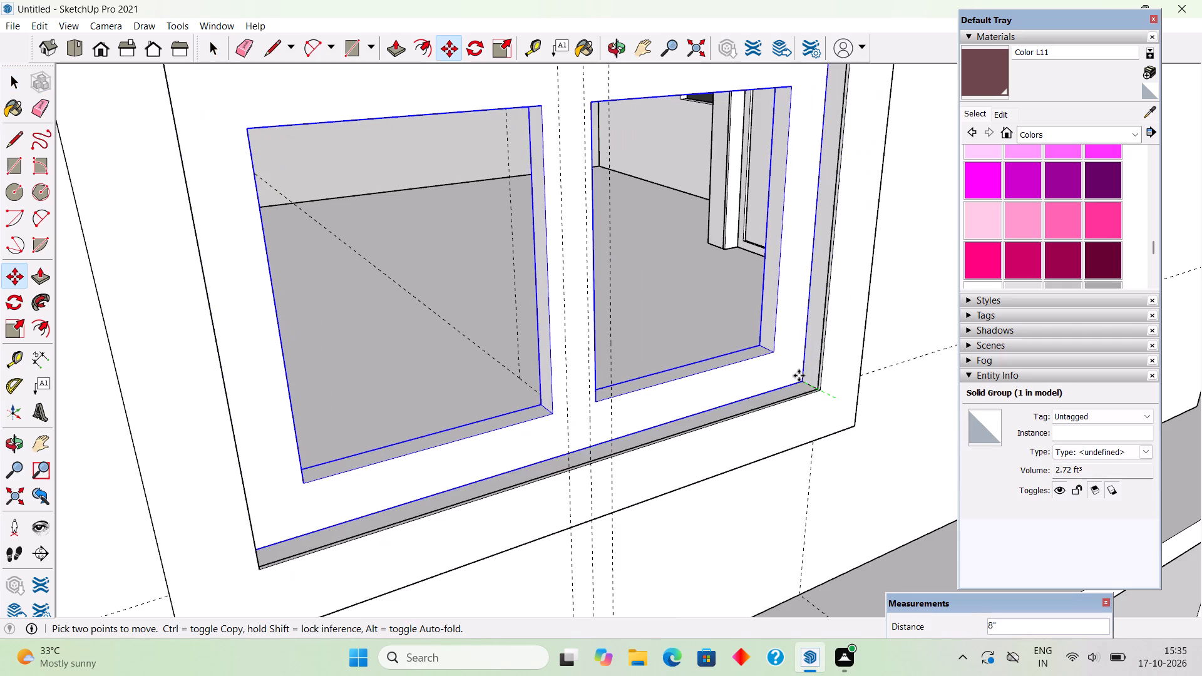
scroll(814, 387, "up", 8)
left_click(814, 387)
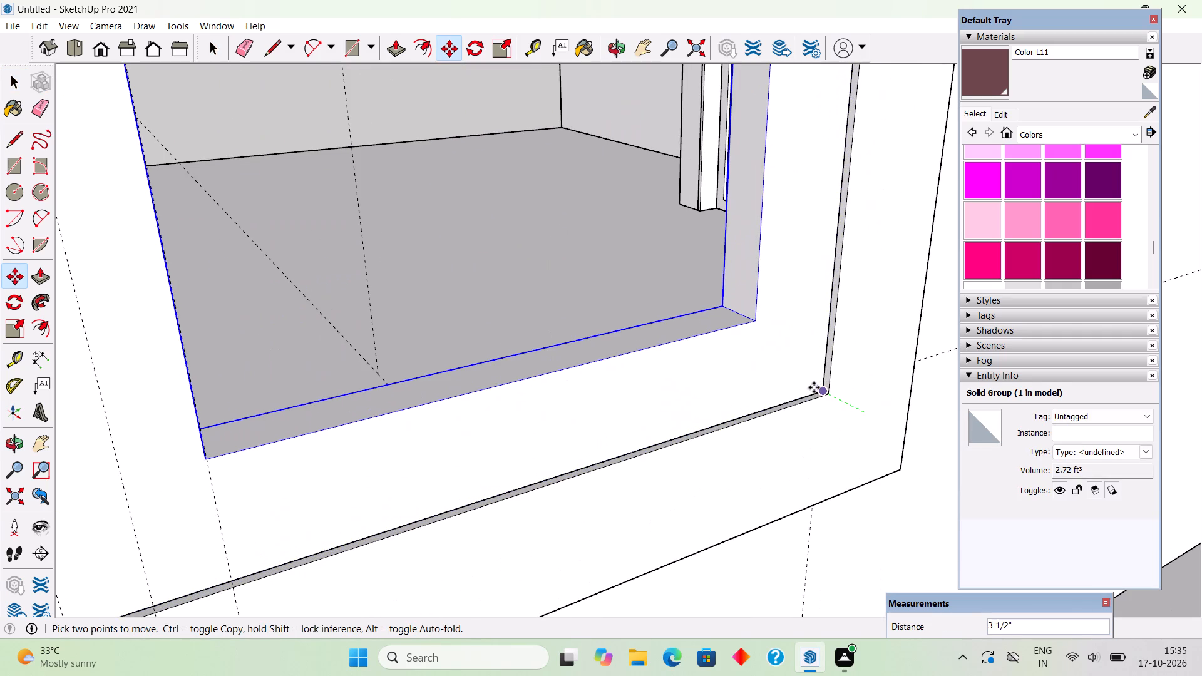
Examine how the ground-floor window's dark frame is recessed at the lower corner of its surround.
scroll(806, 388, "down", 8)
scroll(776, 449, "down", 5)
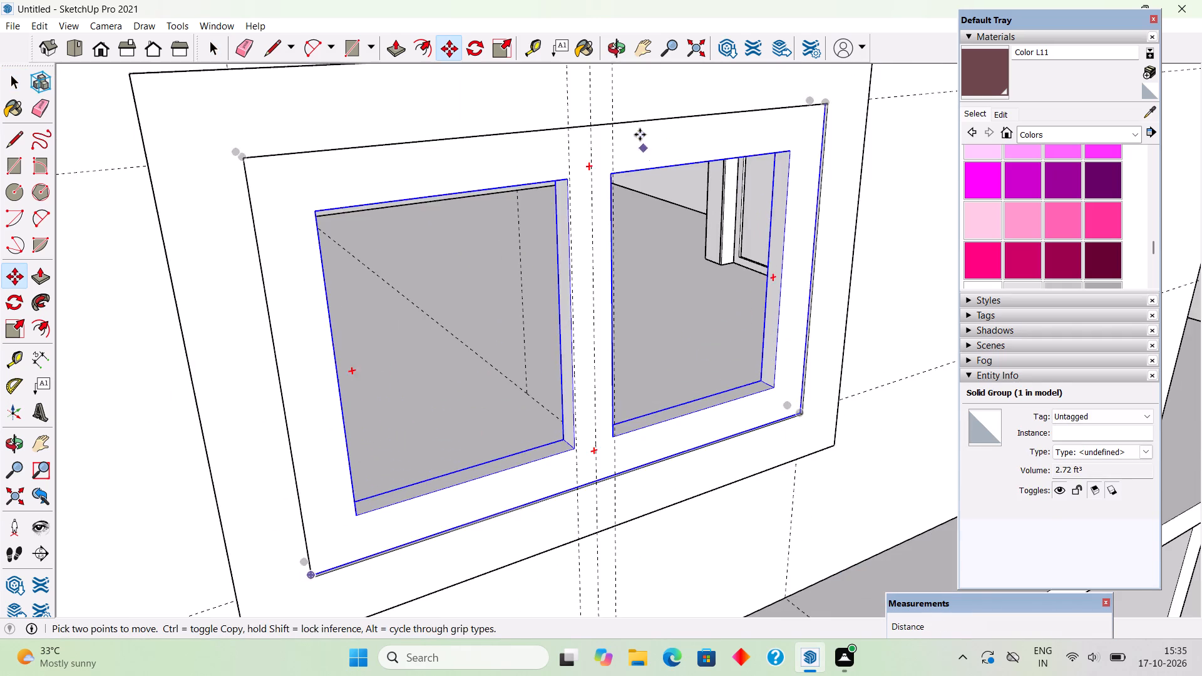
scroll(640, 135, "down", 5)
scroll(667, 232, "down", 5)
middle_click_drag(669, 404, 656, 359)
scroll(549, 413, "up", 9)
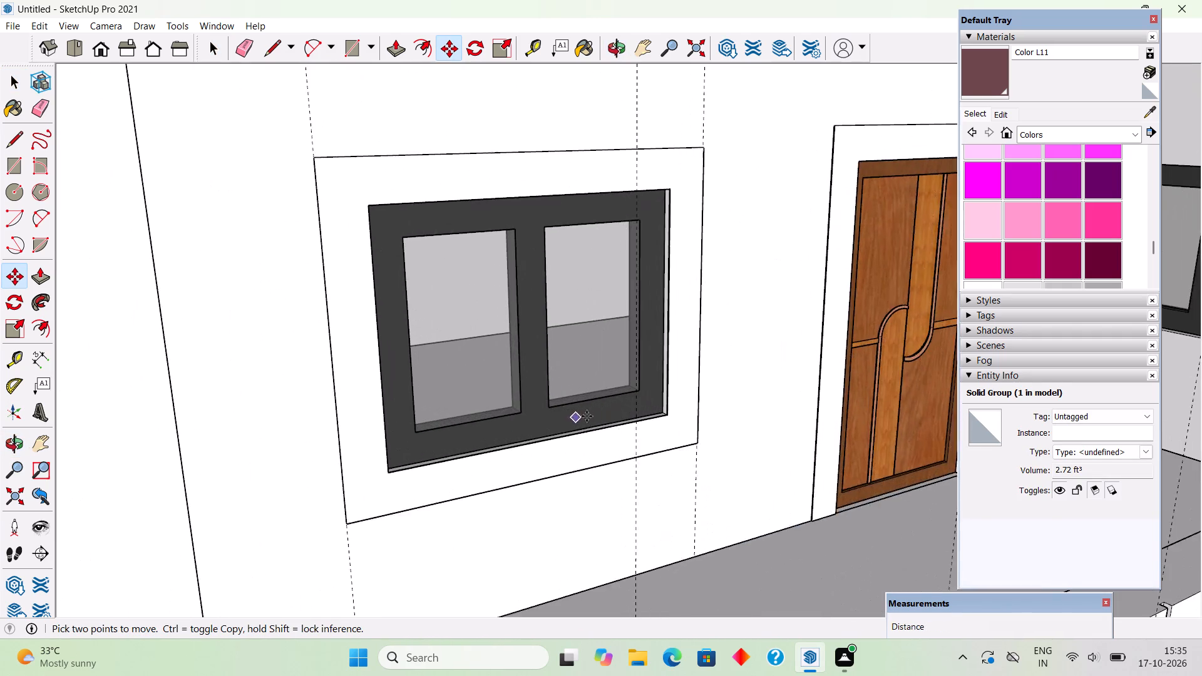
scroll(587, 416, "up", 5)
middle_click_drag(675, 439, 713, 479)
scroll(698, 431, "up", 14)
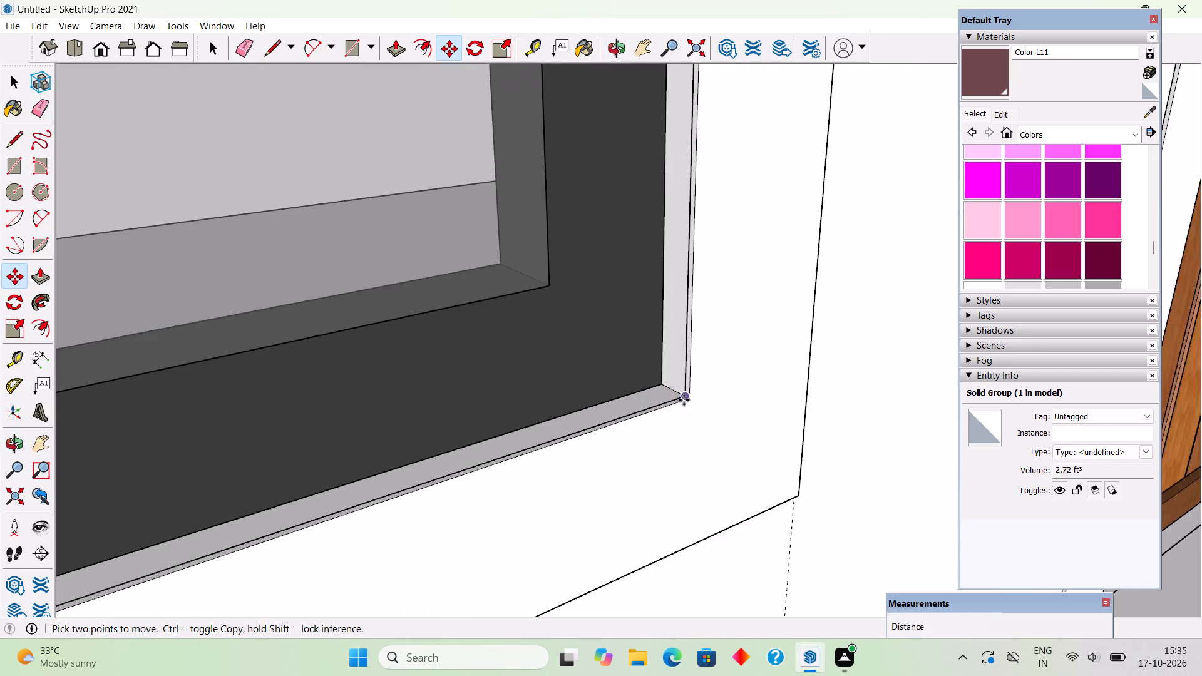
Move the upper-floor window's frame group a further 1.5" into the opening.
scroll(684, 400, "down", 20)
scroll(684, 400, "down", 15)
scroll(807, 234, "up", 19)
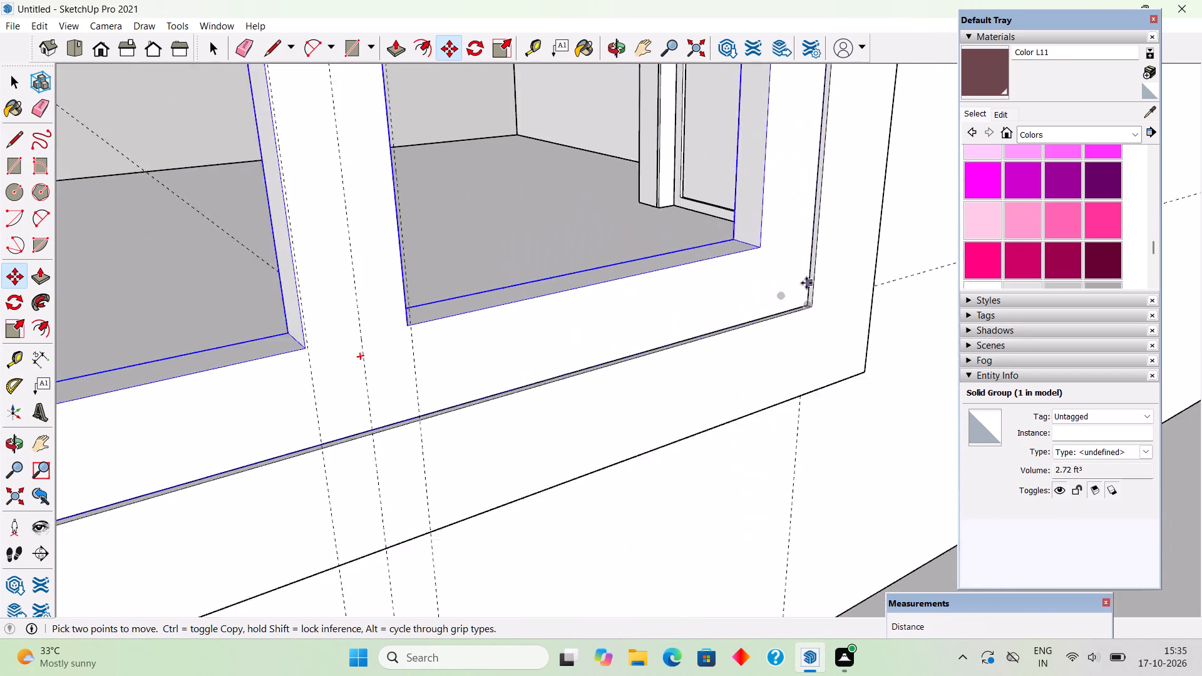
scroll(806, 283, "up", 13)
left_click(836, 310)
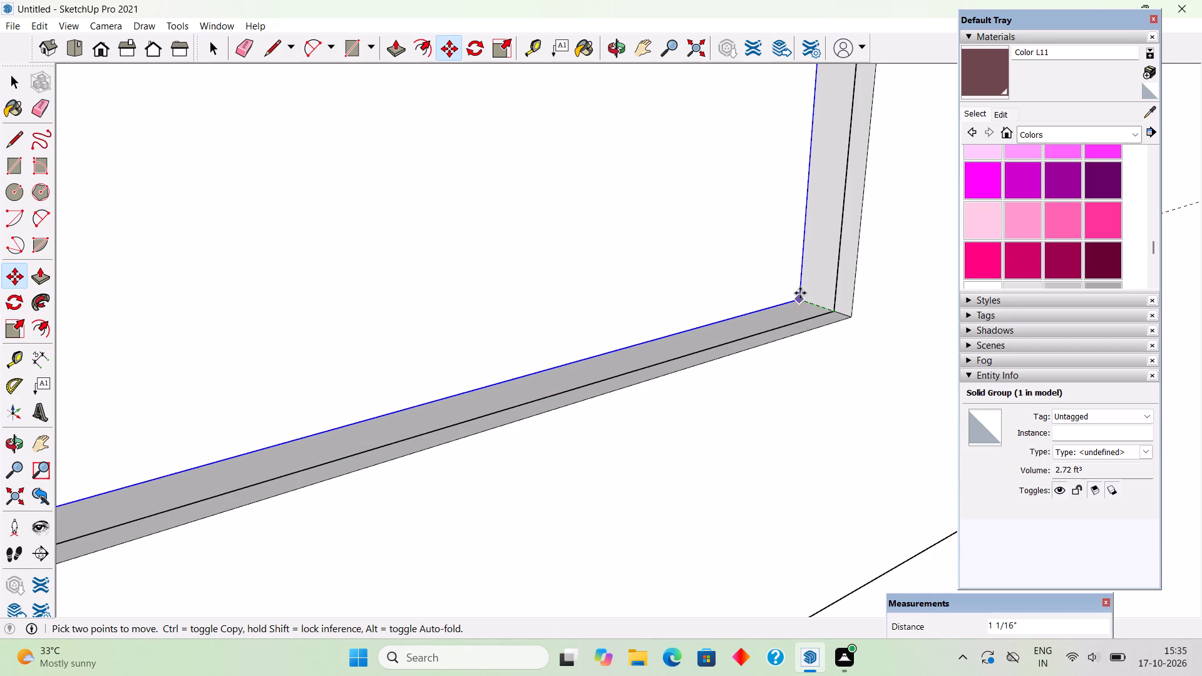
type("1.5\"")
key("Return")
key("space")
scroll(799, 303, "down", 11)
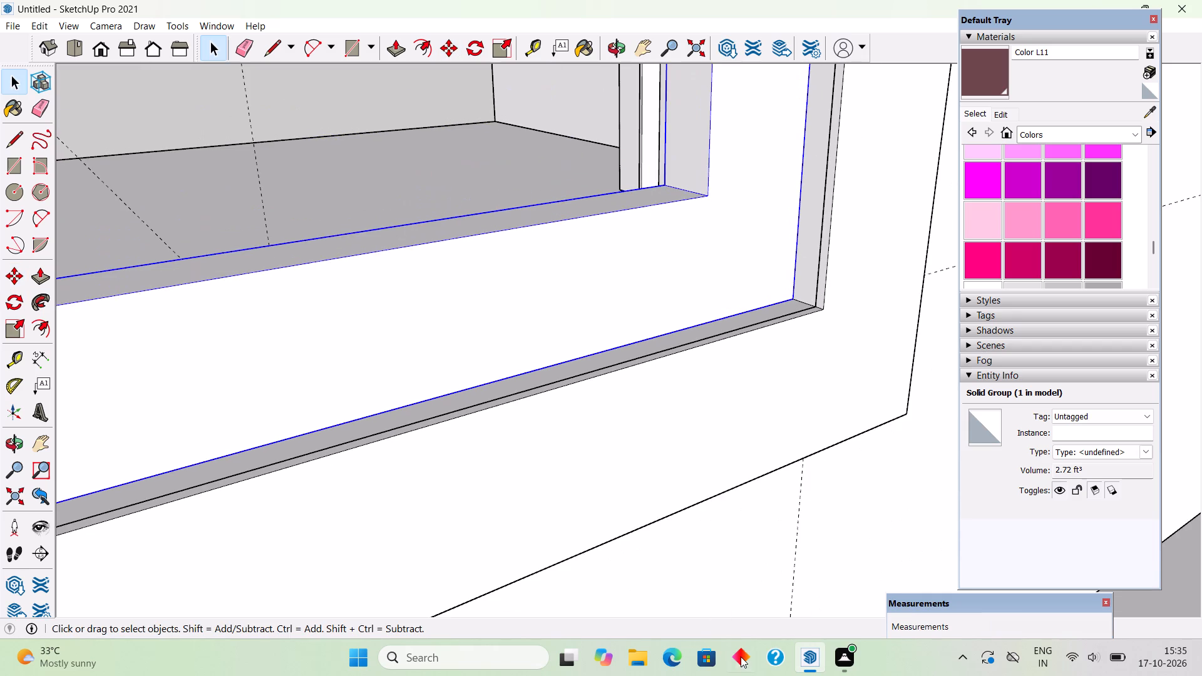
Compare the upper-floor window's size and proportions with the ground-floor window directly below it.
scroll(741, 657, "down", 3)
scroll(741, 657, "up", 1)
scroll(728, 517, "down", 20)
scroll(728, 517, "down", 6)
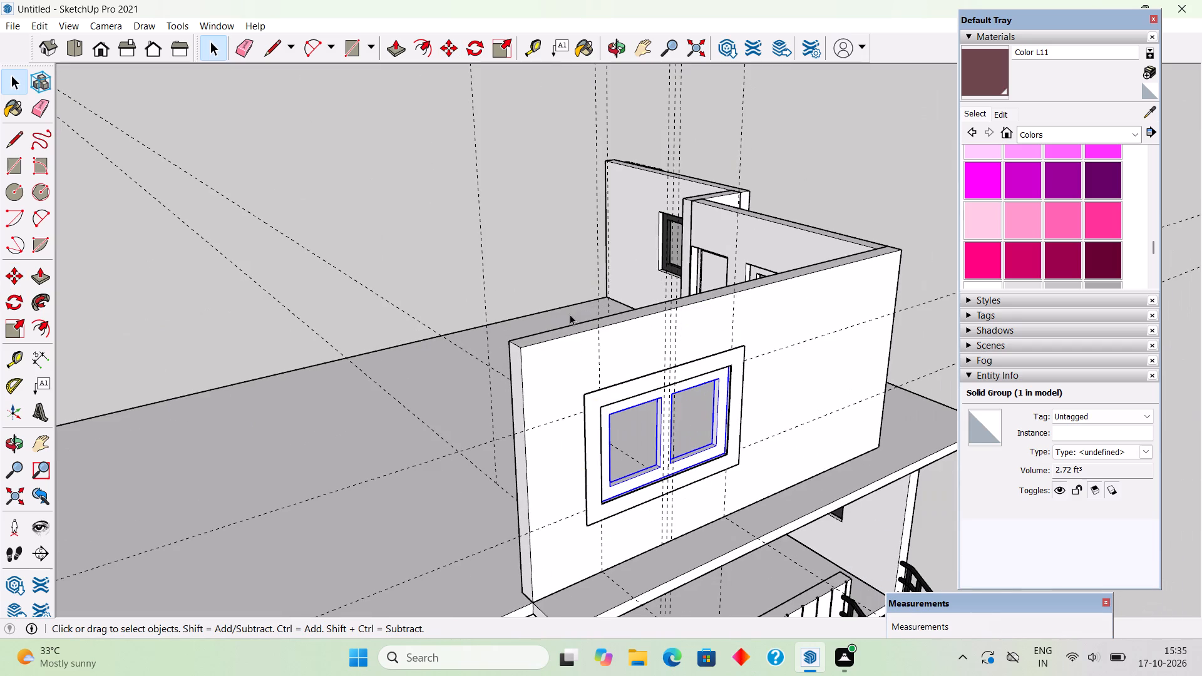
left_click(541, 246)
middle_click_drag(718, 433, 598, 328)
scroll(439, 225, "up", 3)
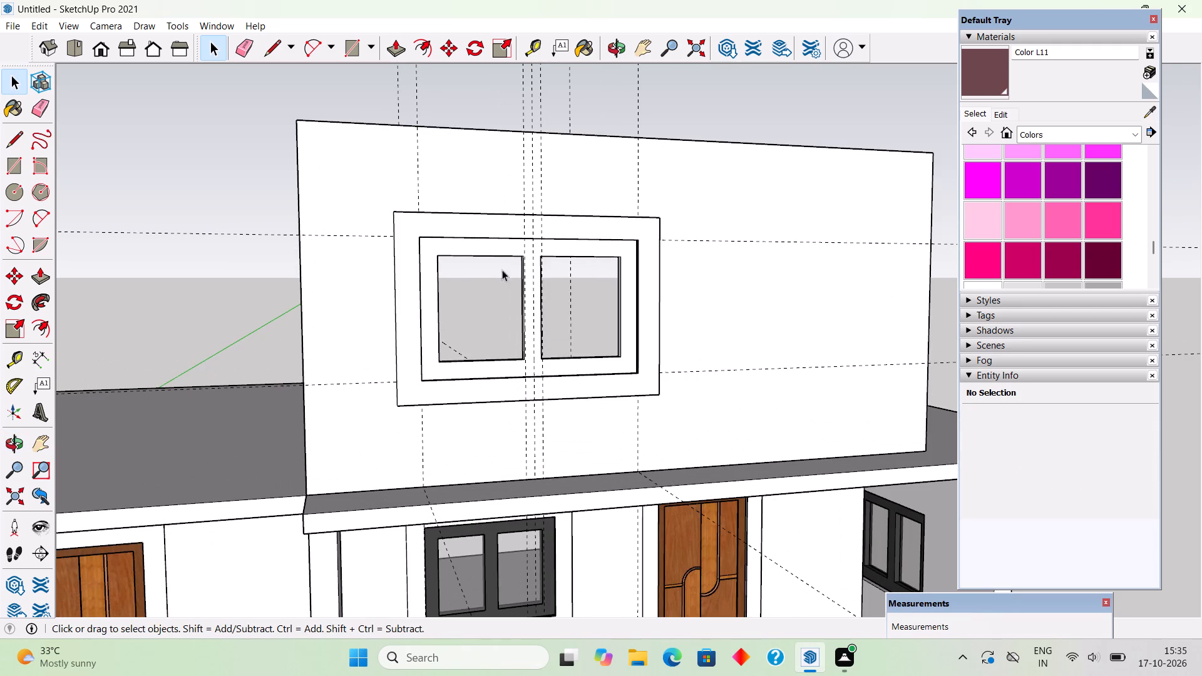
middle_click_drag(531, 312, 428, 287)
scroll(428, 287, "down", 3)
middle_click_drag(424, 294, 427, 315)
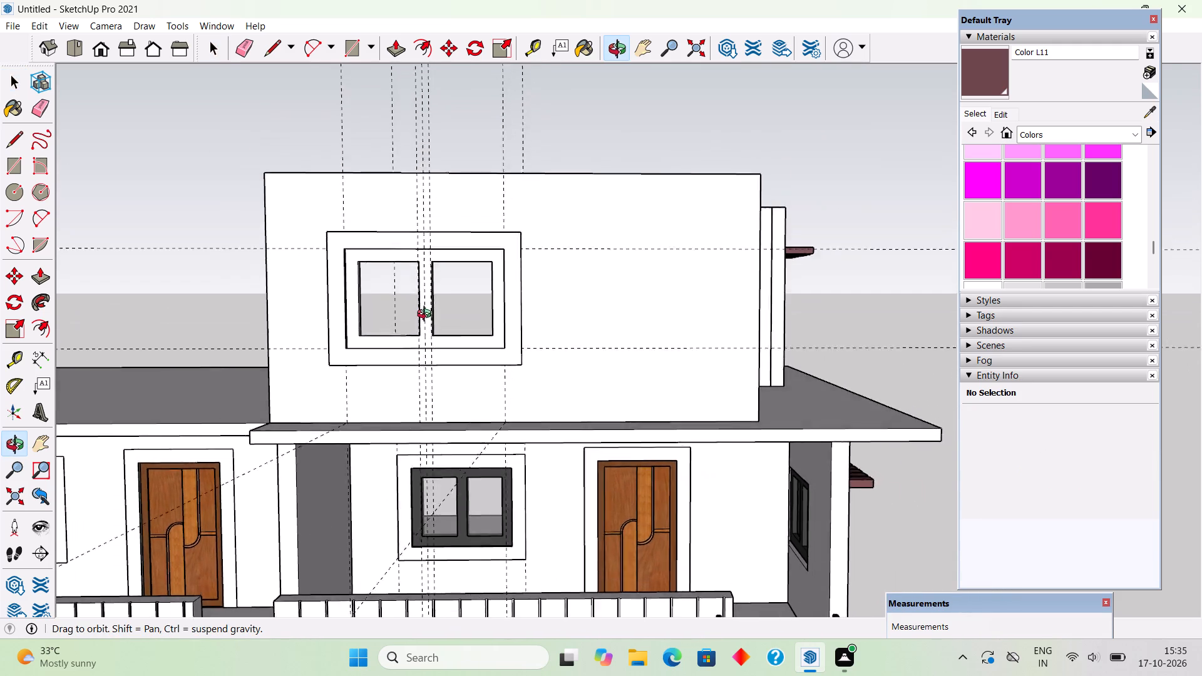
middle_click_drag(427, 315, 463, 344)
scroll(461, 344, "down", 4)
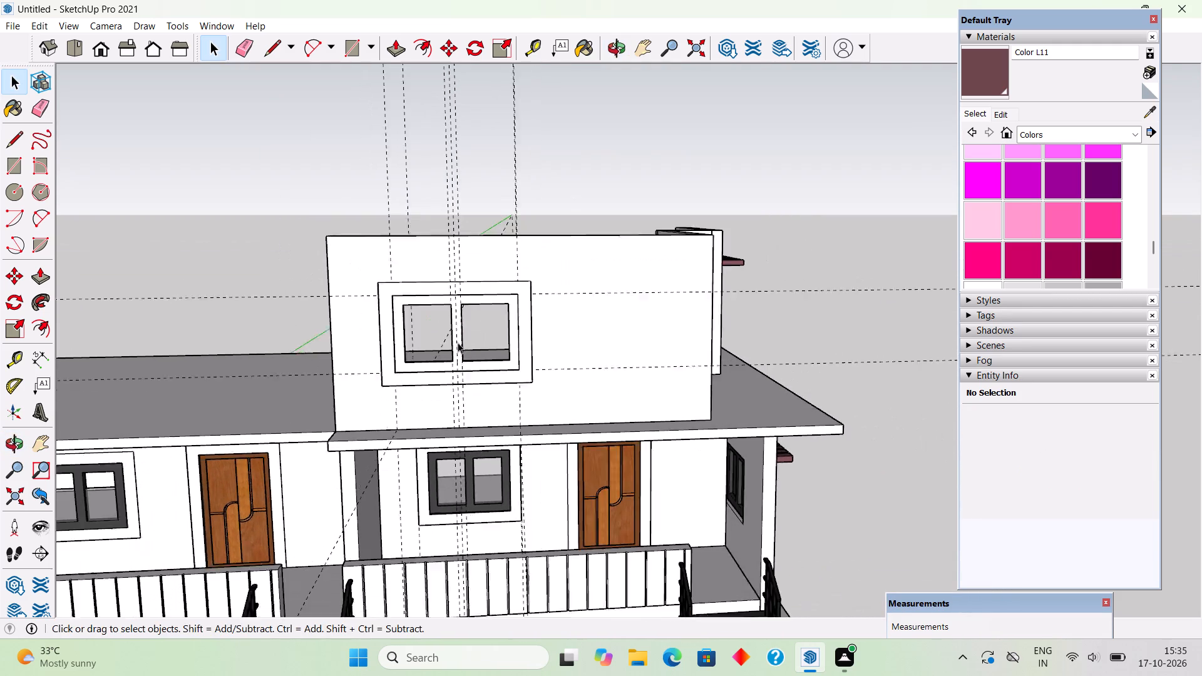
middle_click_drag(594, 405, 606, 366)
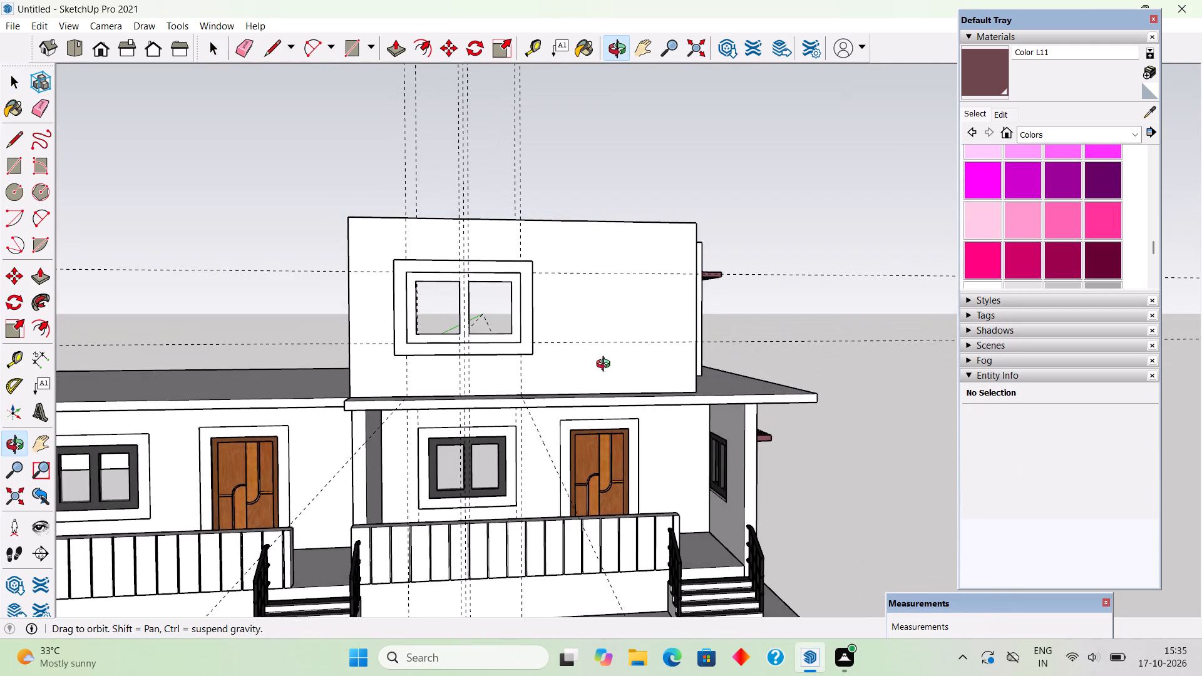
middle_click_drag(606, 366, 624, 369)
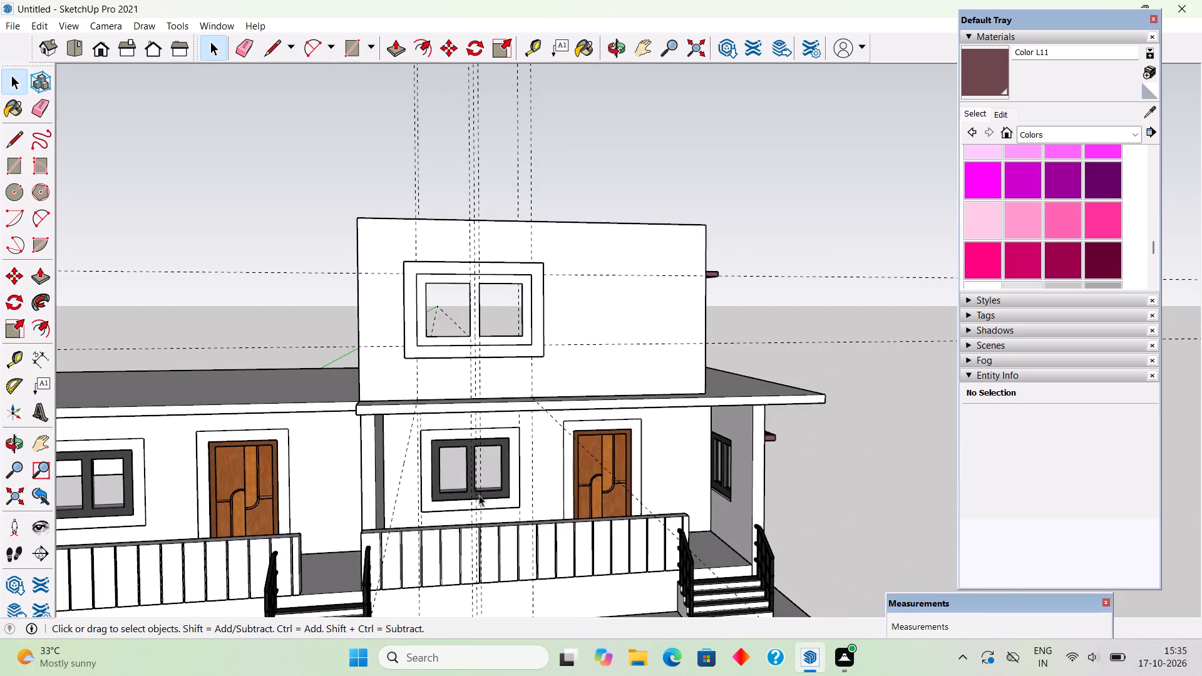
scroll(479, 495, "up", 10)
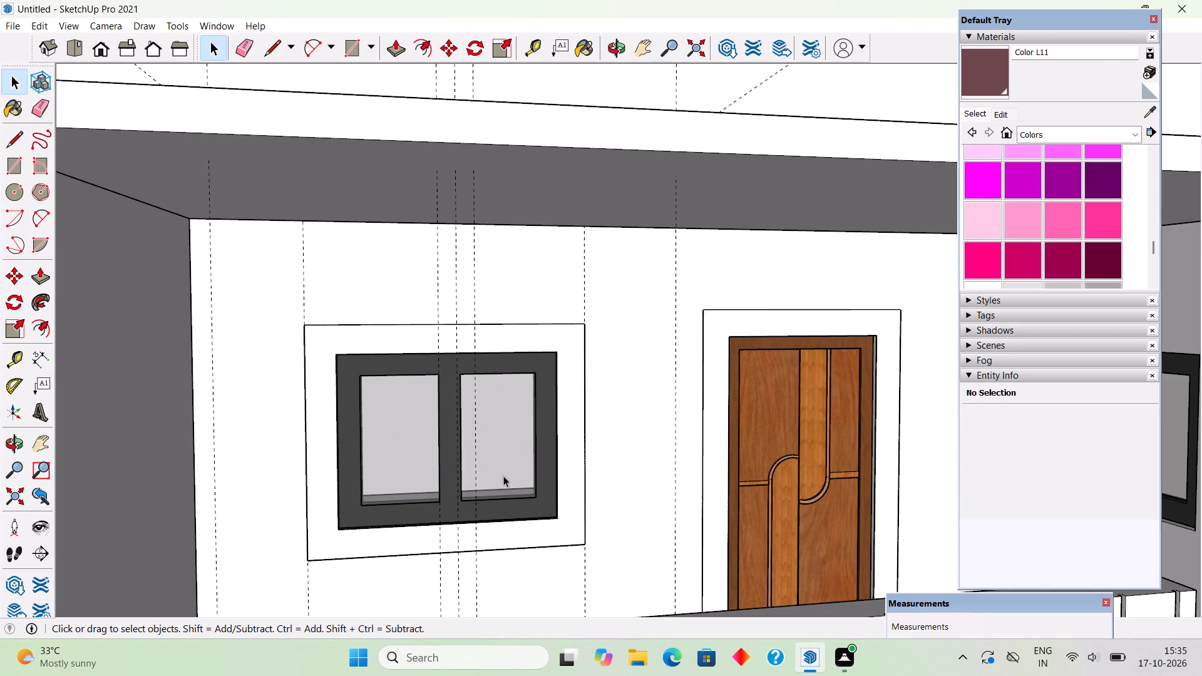
scroll(503, 476, "down", 6)
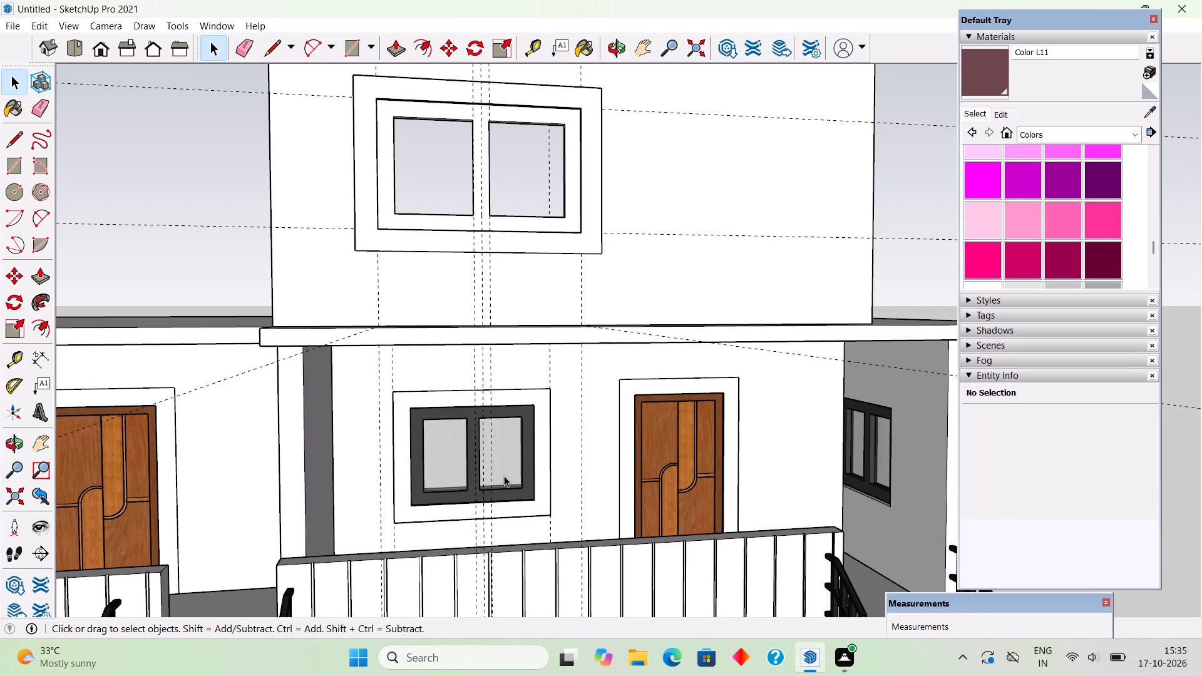
scroll(504, 476, "down", 2)
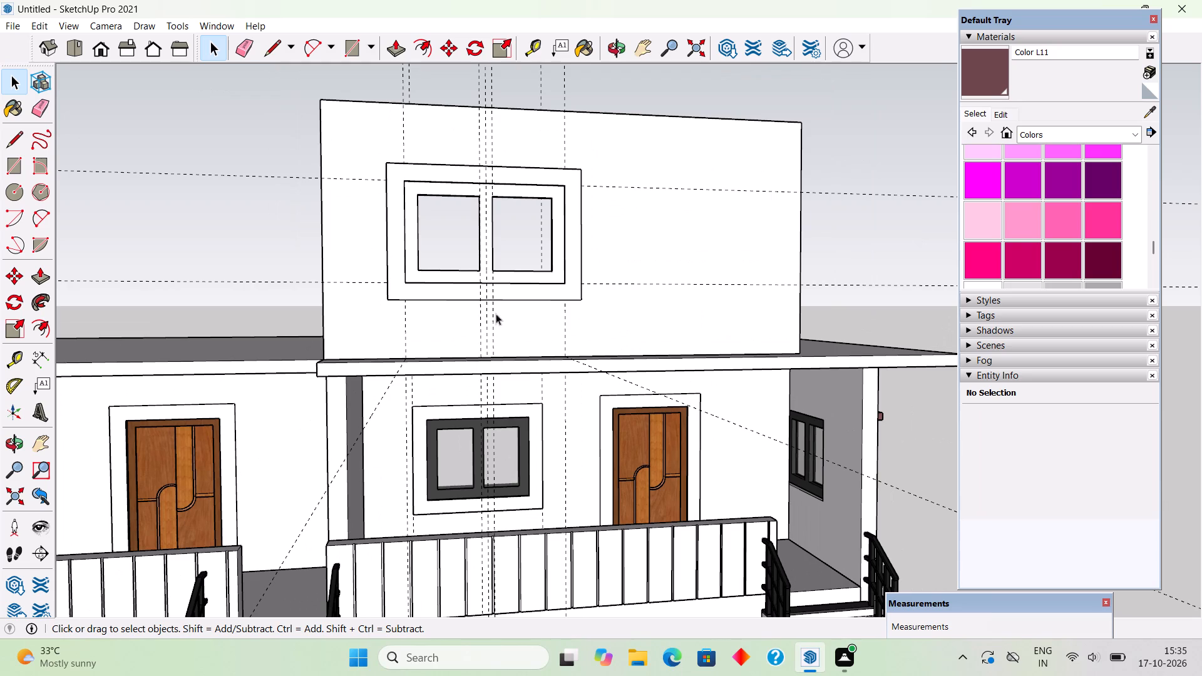
Delete the upper-floor window's two-pane frame group and the surround around its opening.
left_click(494, 292)
left_click(507, 275)
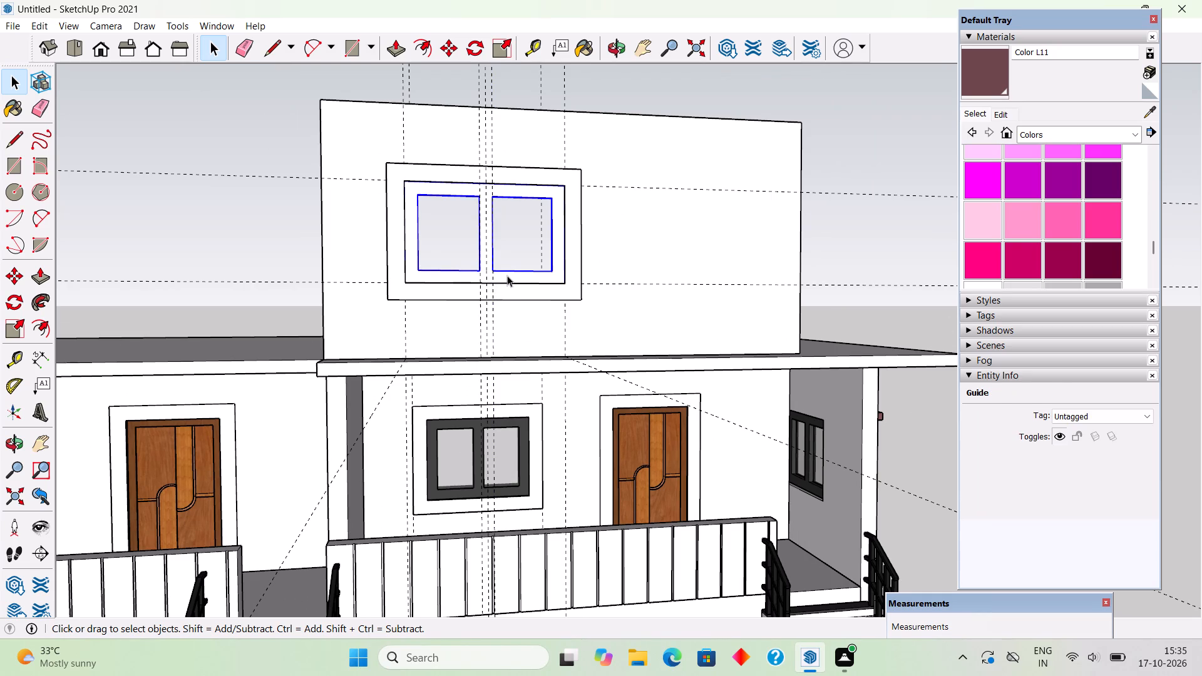
key("Delete")
left_click(516, 289)
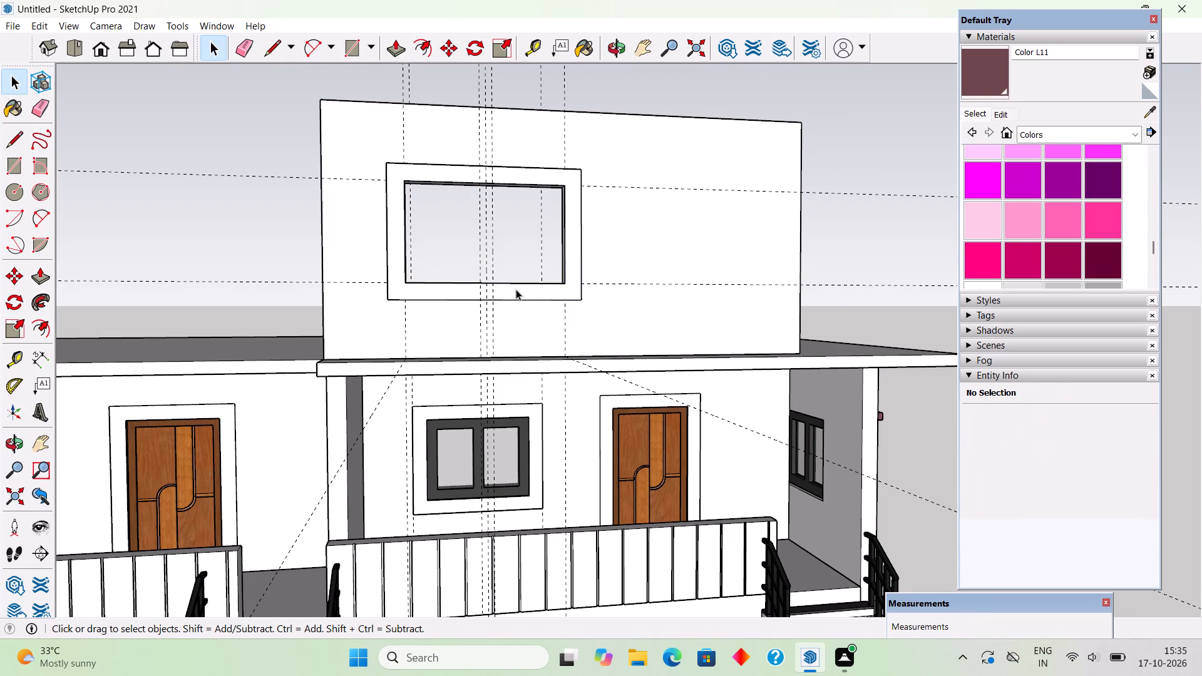
key("Delete")
Measure from the outer edge of the ground-floor window's surround to its dark frame.
middle_click_drag(503, 344, 490, 386)
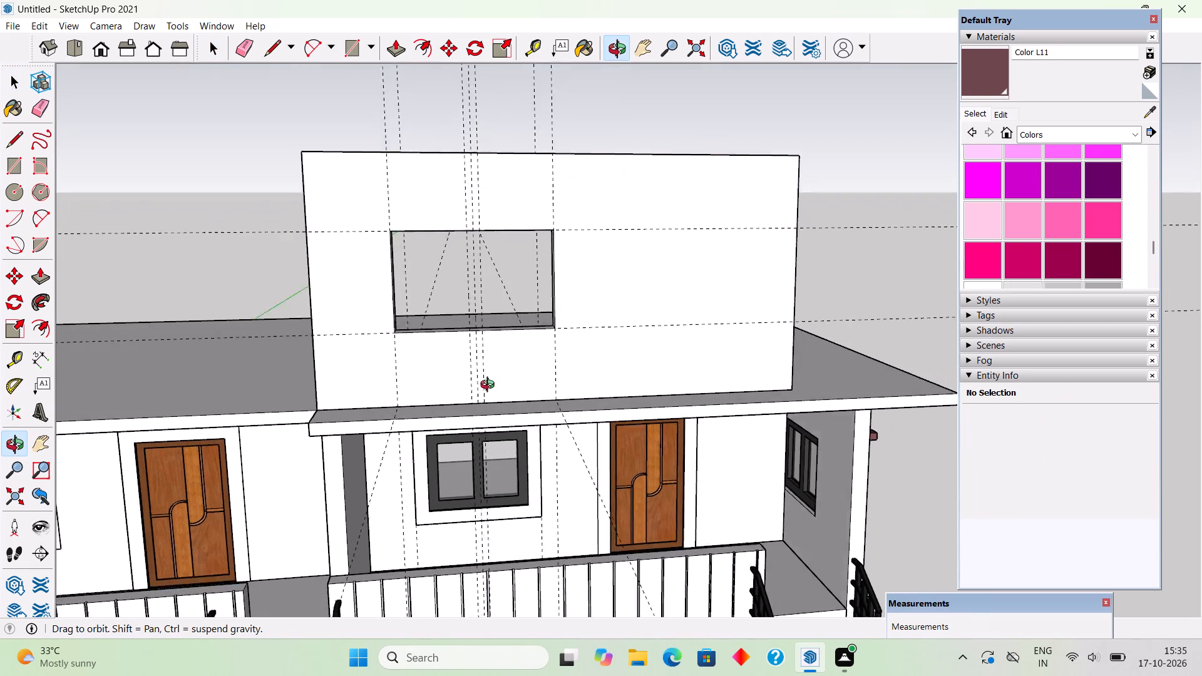
middle_click_drag(490, 386, 480, 373)
scroll(421, 451, "up", 3)
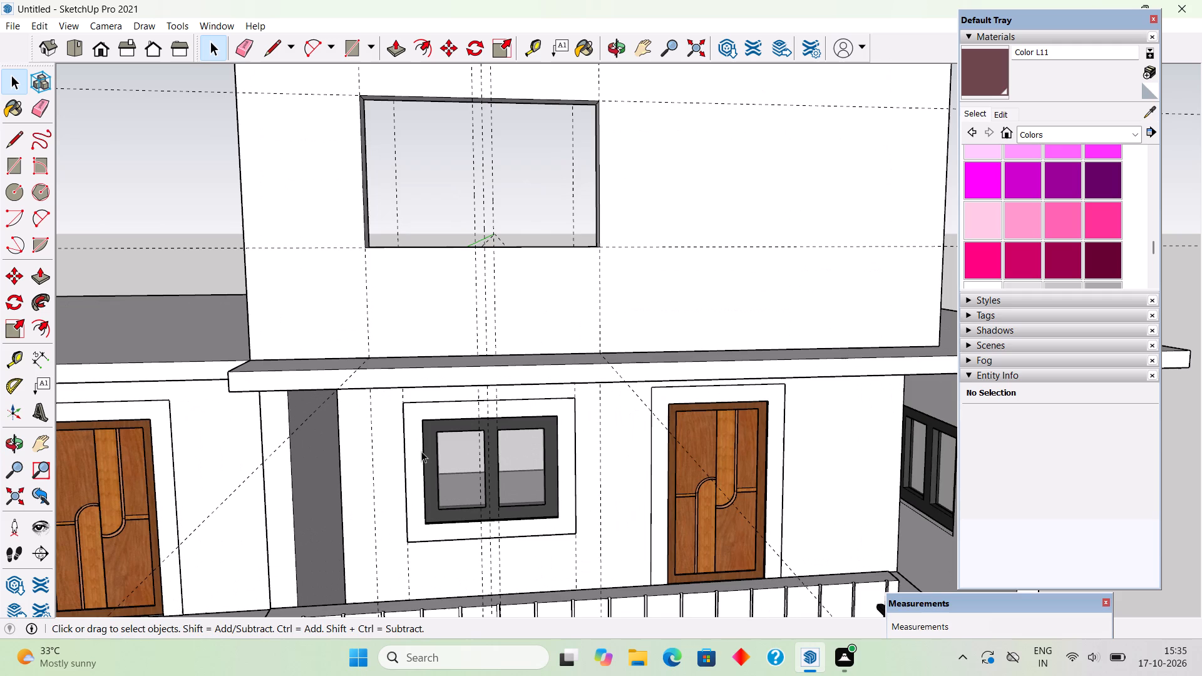
key("t")
double_click(419, 468)
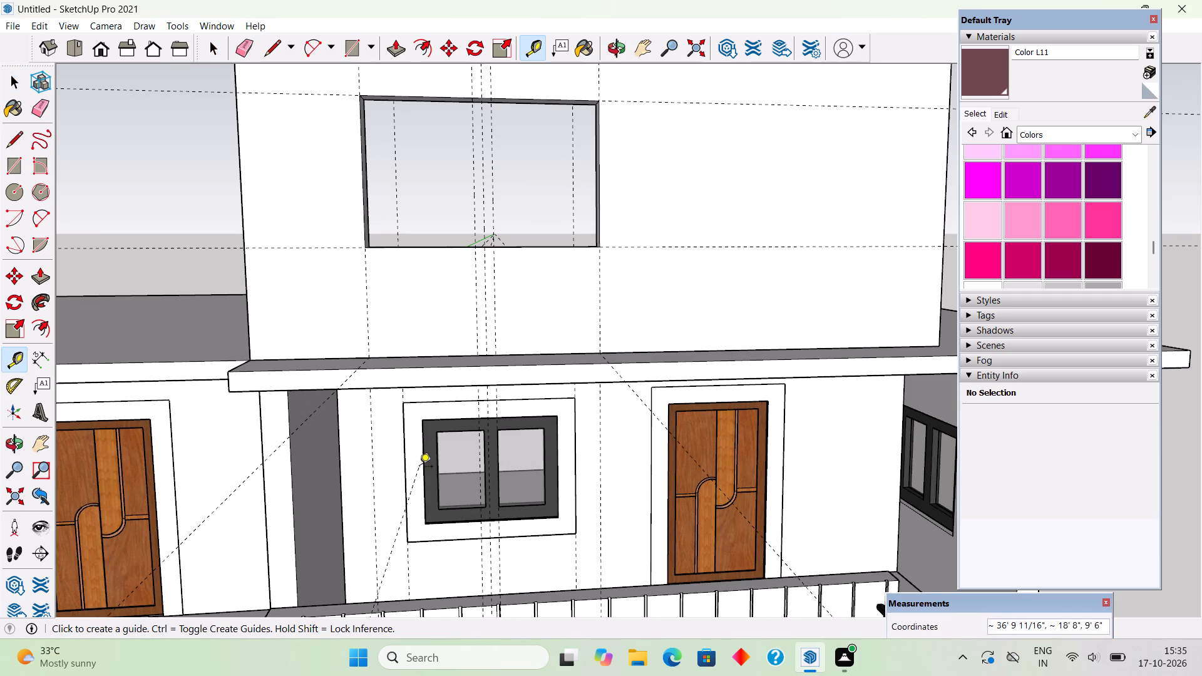
key("space")
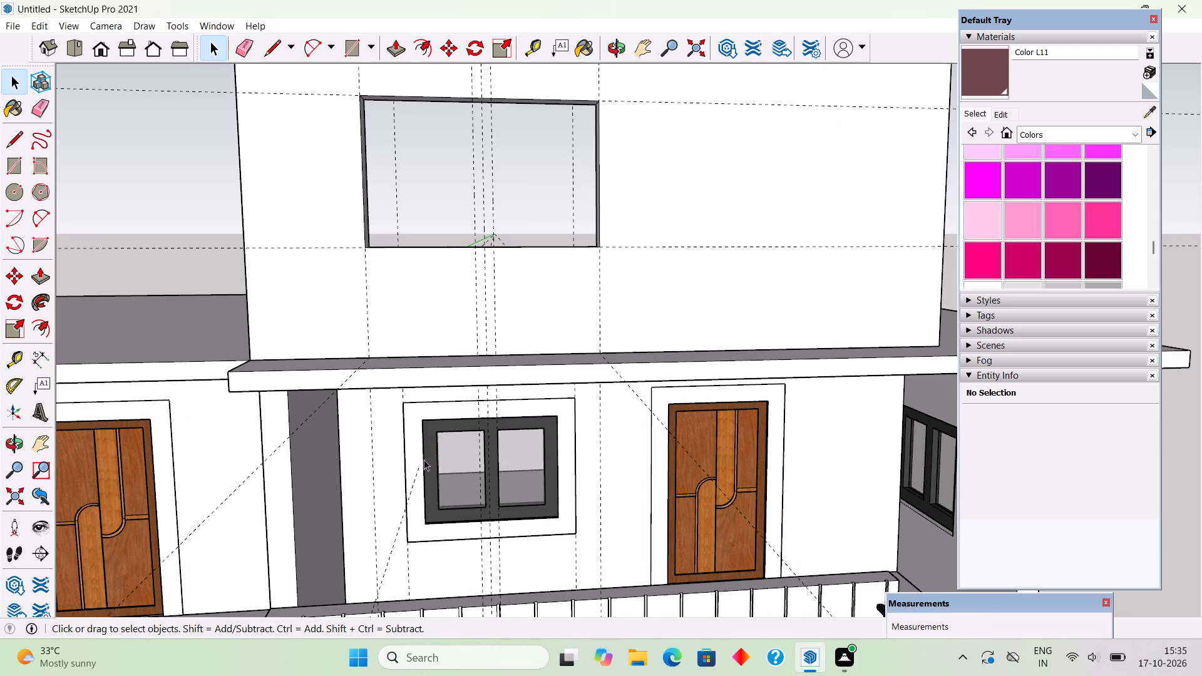
key("ctrl+z")
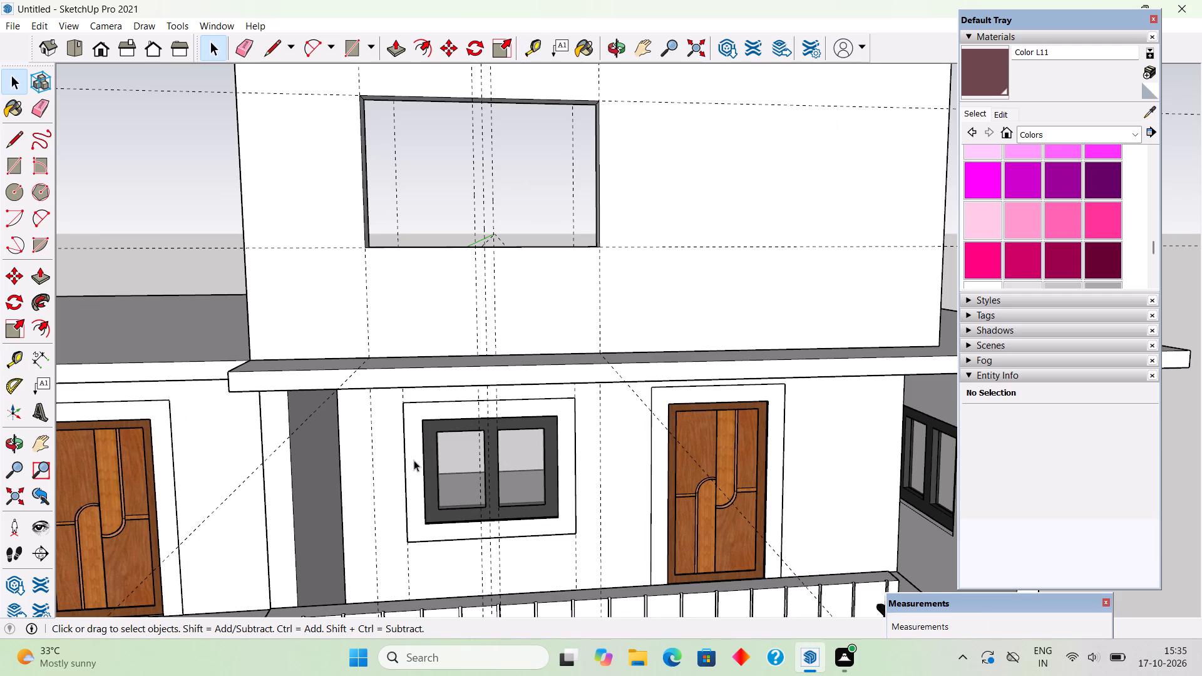
key("t")
scroll(408, 461, "up", 3)
left_click(408, 461)
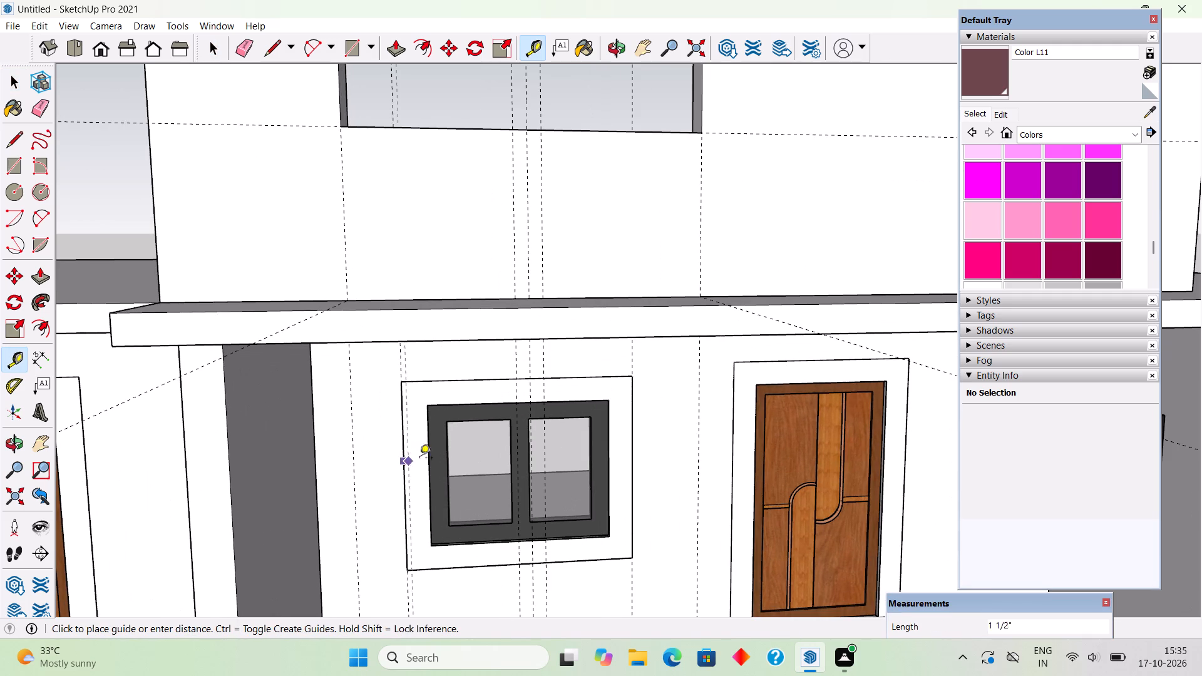
scroll(427, 462, "down", 6)
key("space")
Open the upper wall group and push the opening's right jamb, seen from outside, inward by 8".
scroll(537, 276, "up", 3)
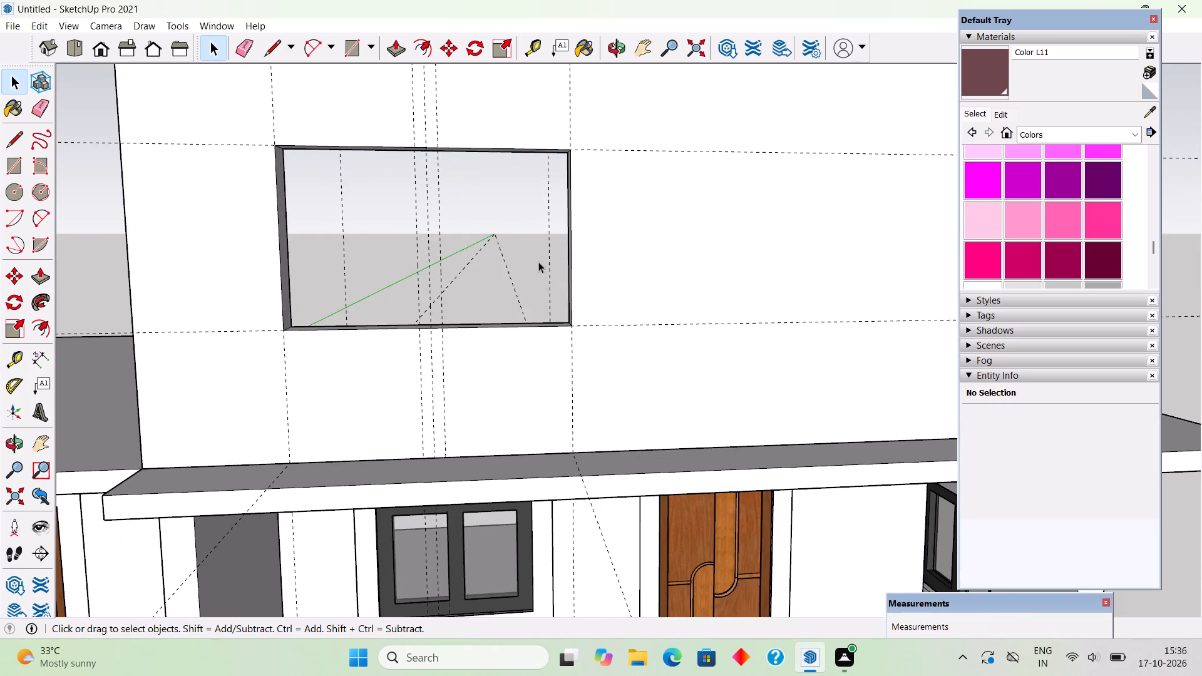
middle_click_drag(560, 299, 709, 332)
triple_click(765, 325)
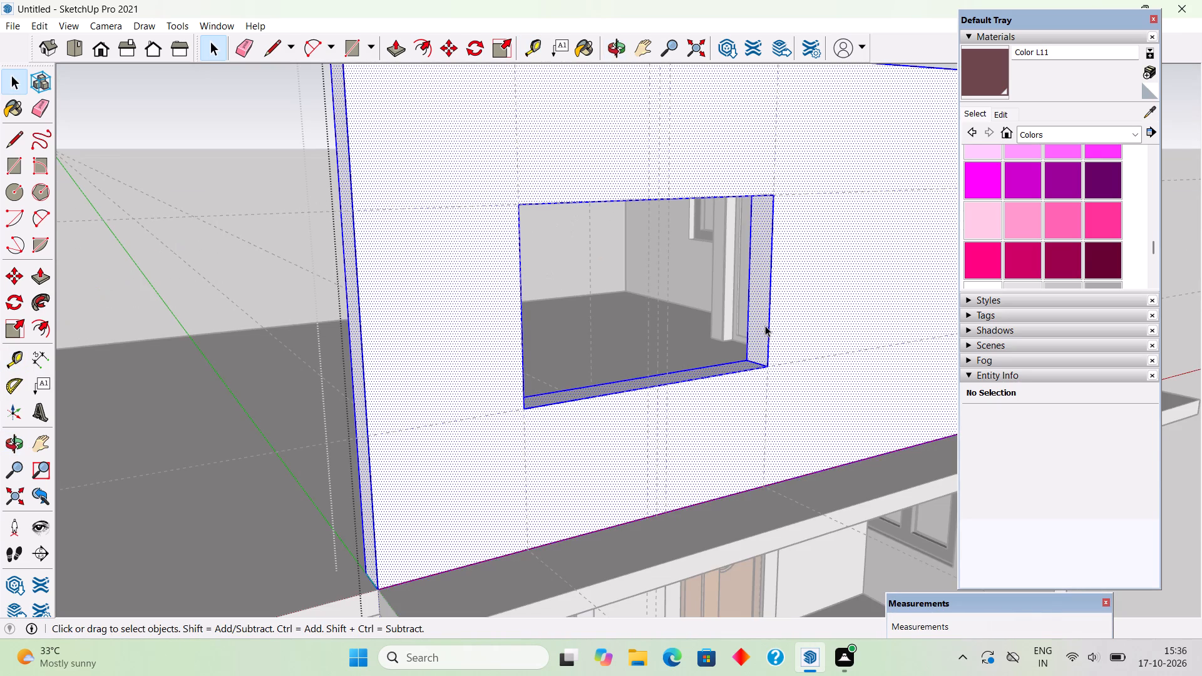
key("p")
left_click(764, 319)
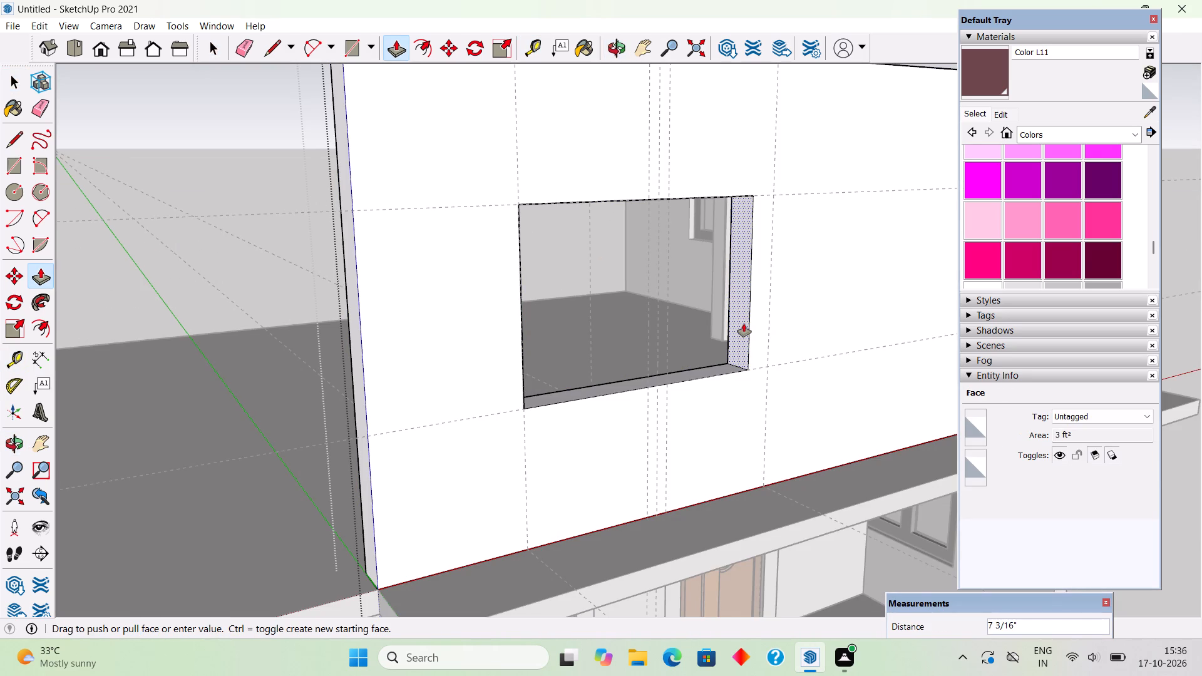
type("8\"")
key("Return")
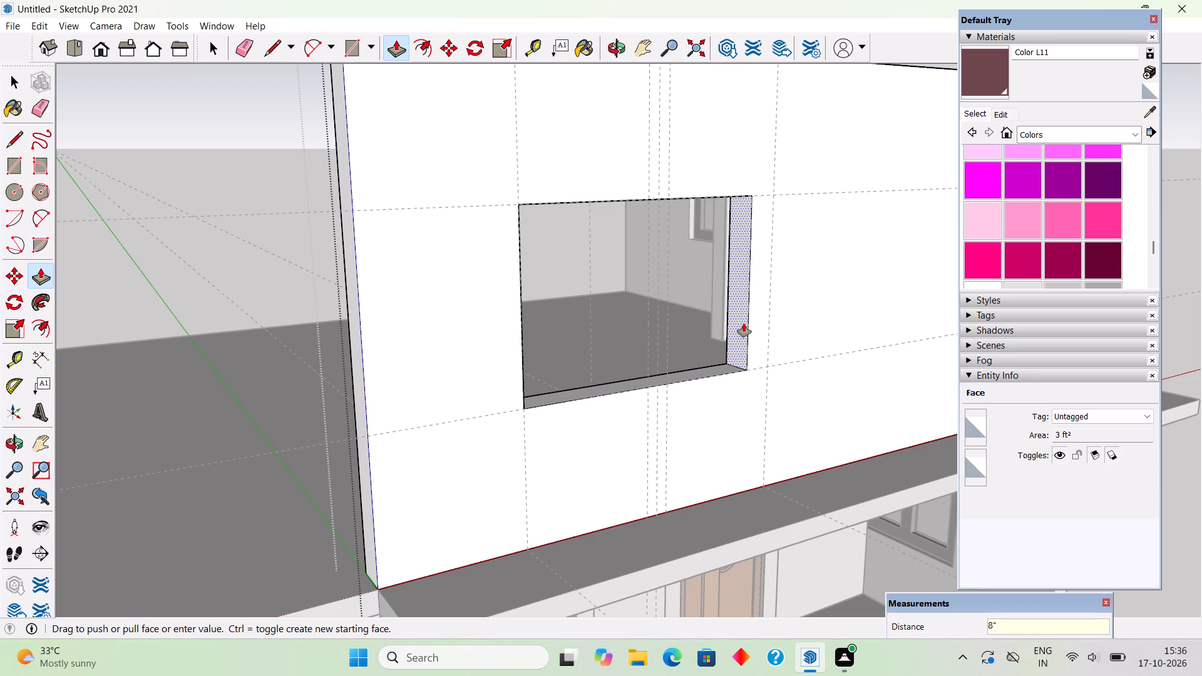
Push the opposite jamb of the upper window opening inward by 8" and leave the wall group.
middle_click_drag(572, 325, 342, 328)
scroll(287, 317, "down", 6)
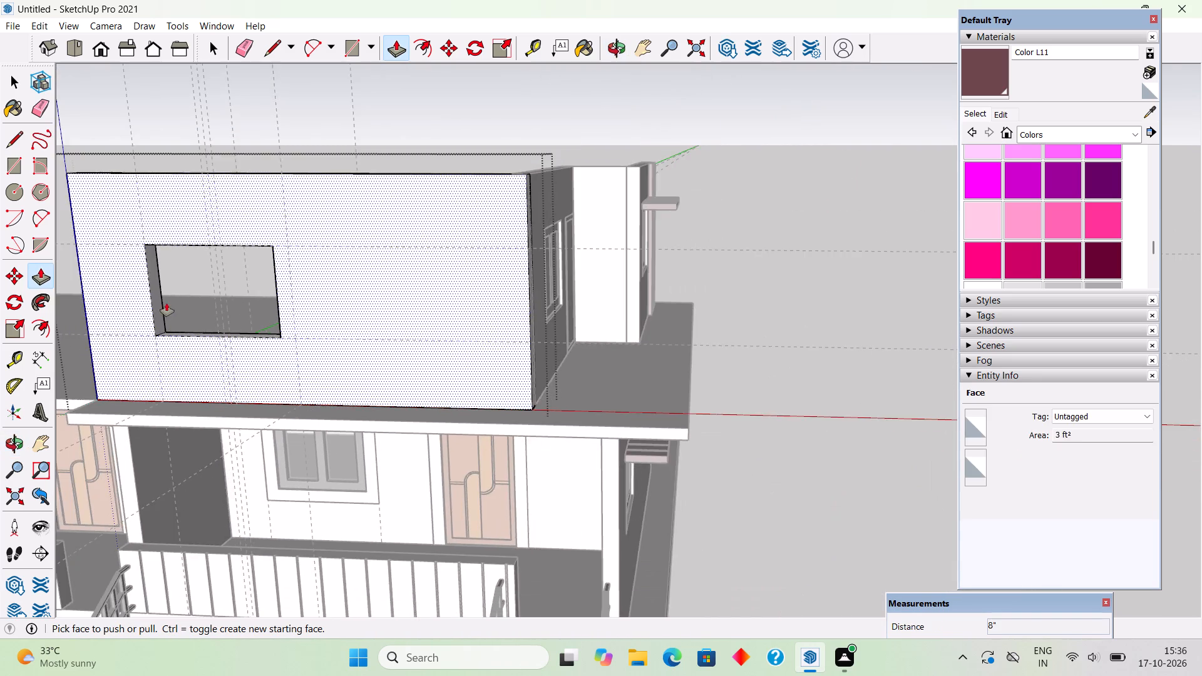
scroll(166, 303, "up", 6)
left_click(148, 321)
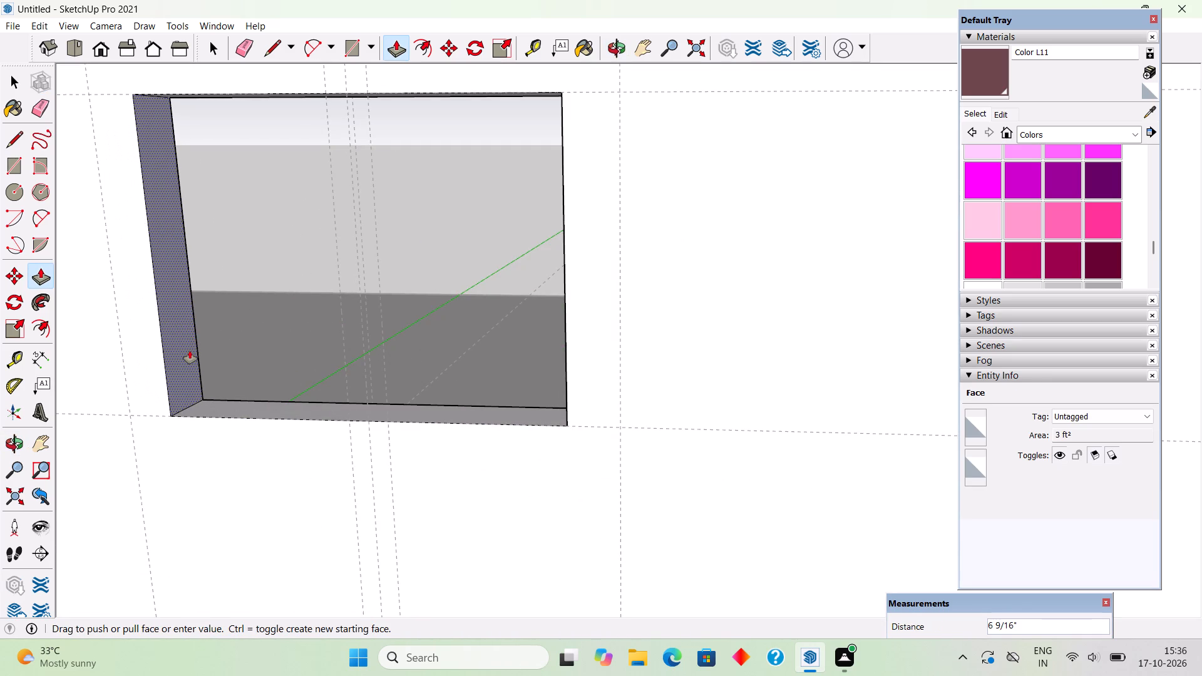
type("8\"")
key("Return")
key("space")
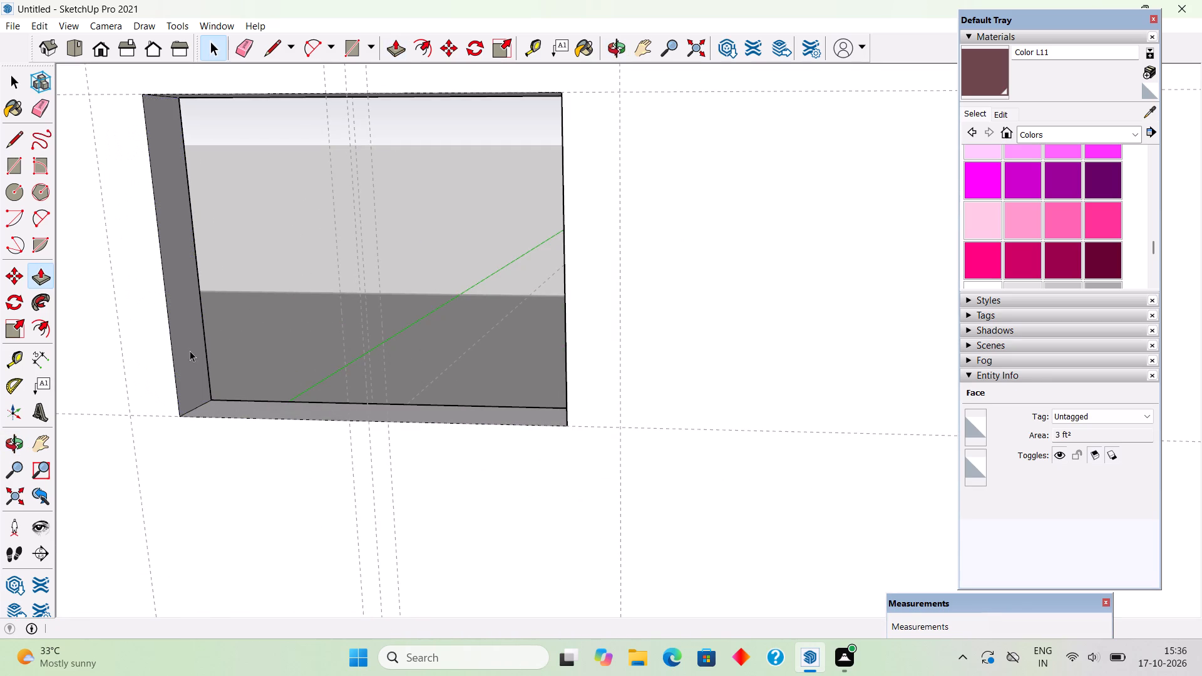
scroll(339, 210, "down", 7)
scroll(137, 169, "down", 5)
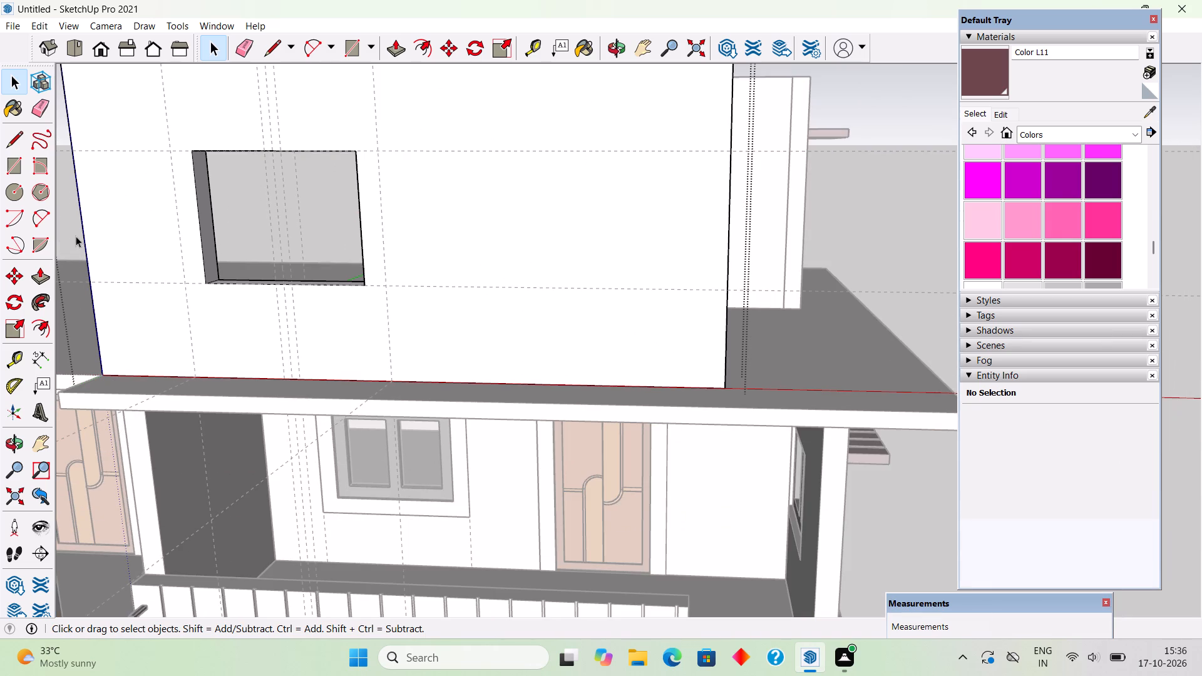
left_click(76, 235)
middle_click_drag(83, 251, 266, 300)
scroll(266, 300, "down", 5)
left_click(157, 223)
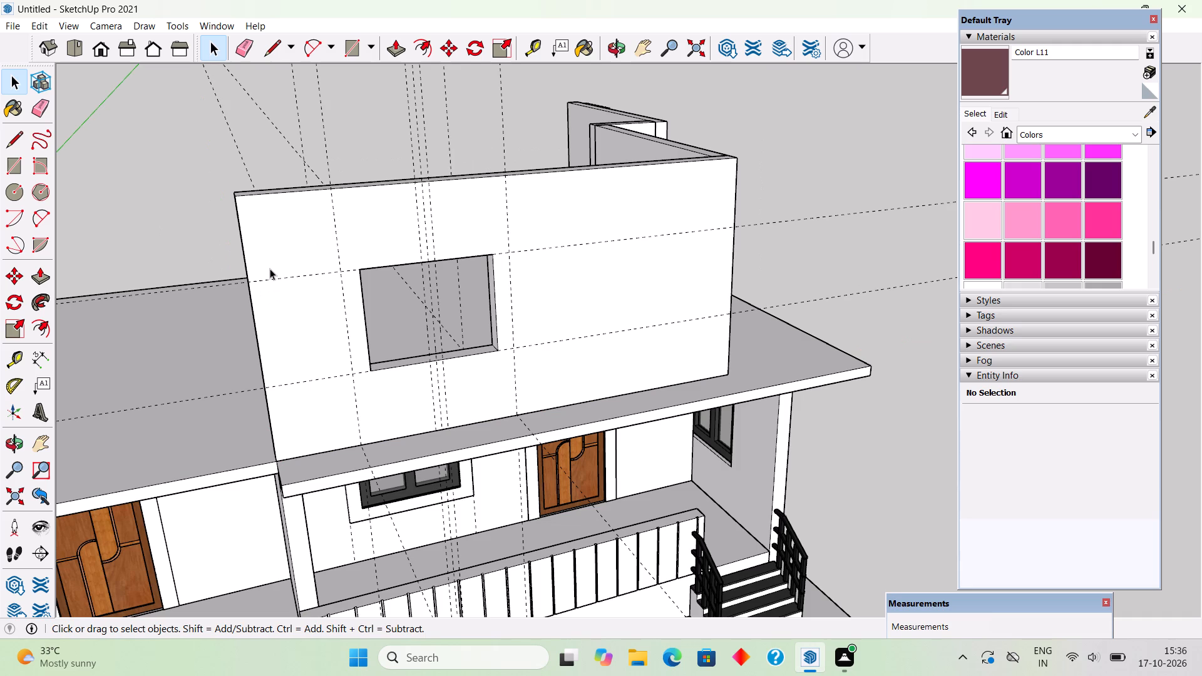
Draw a rectangle about 5' 5/16" by 4' covering the narrowed upper window opening.
key("r")
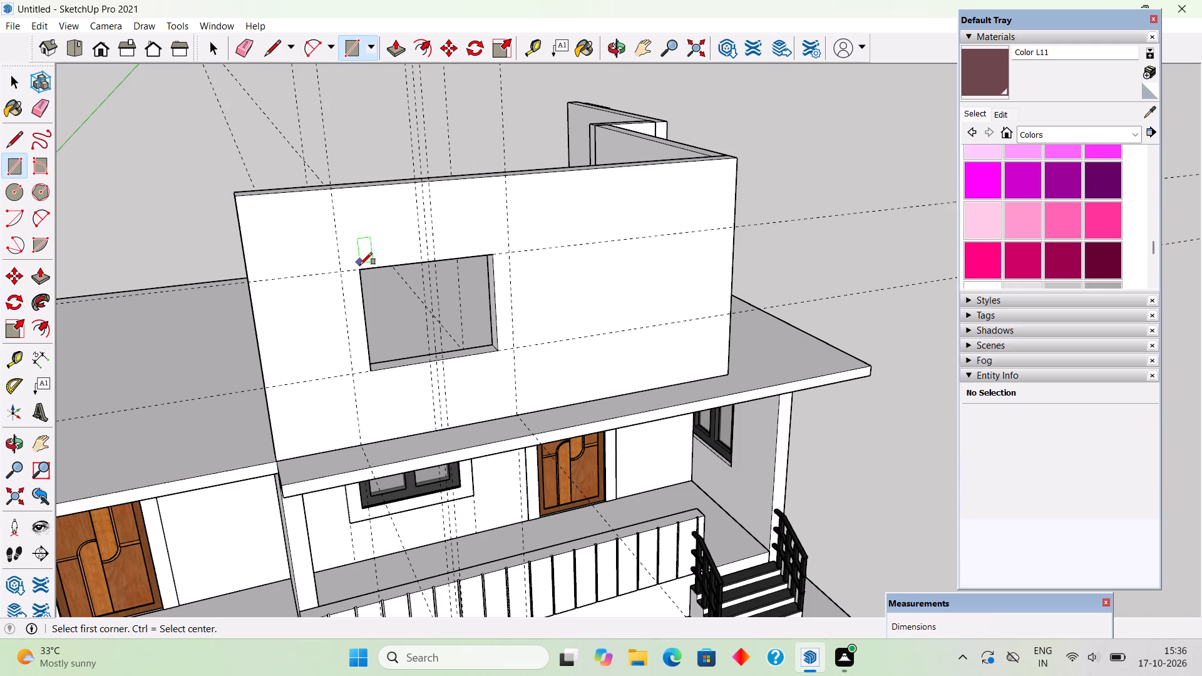
left_click(360, 269)
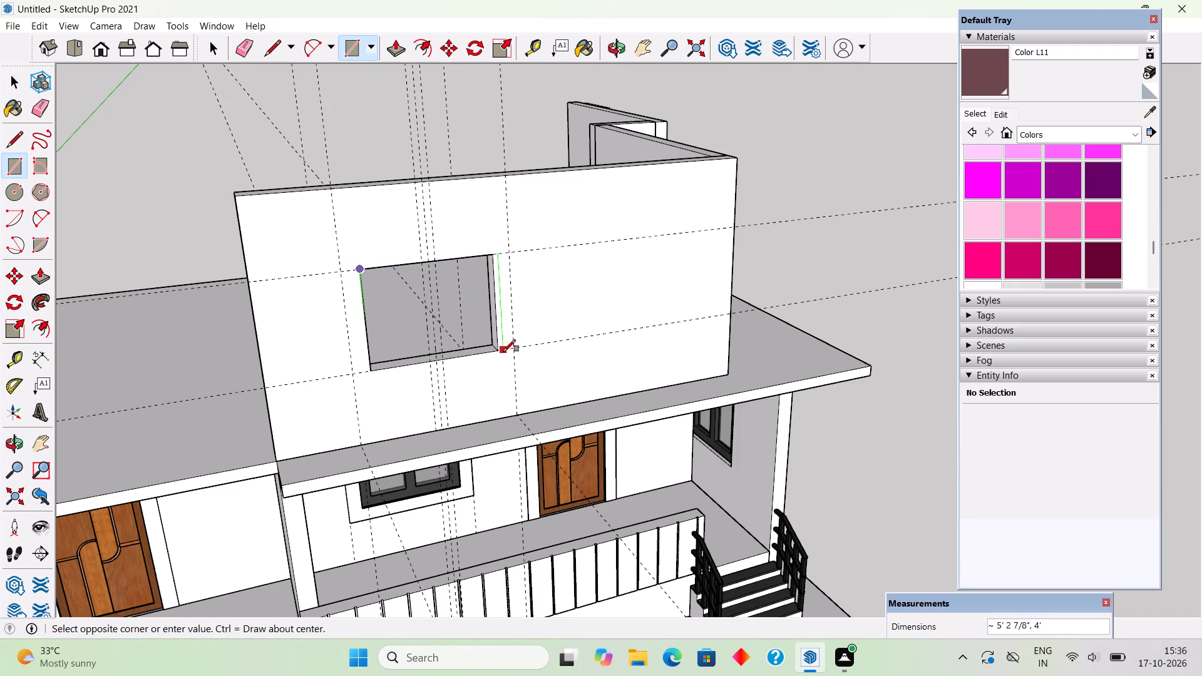
left_click(493, 353)
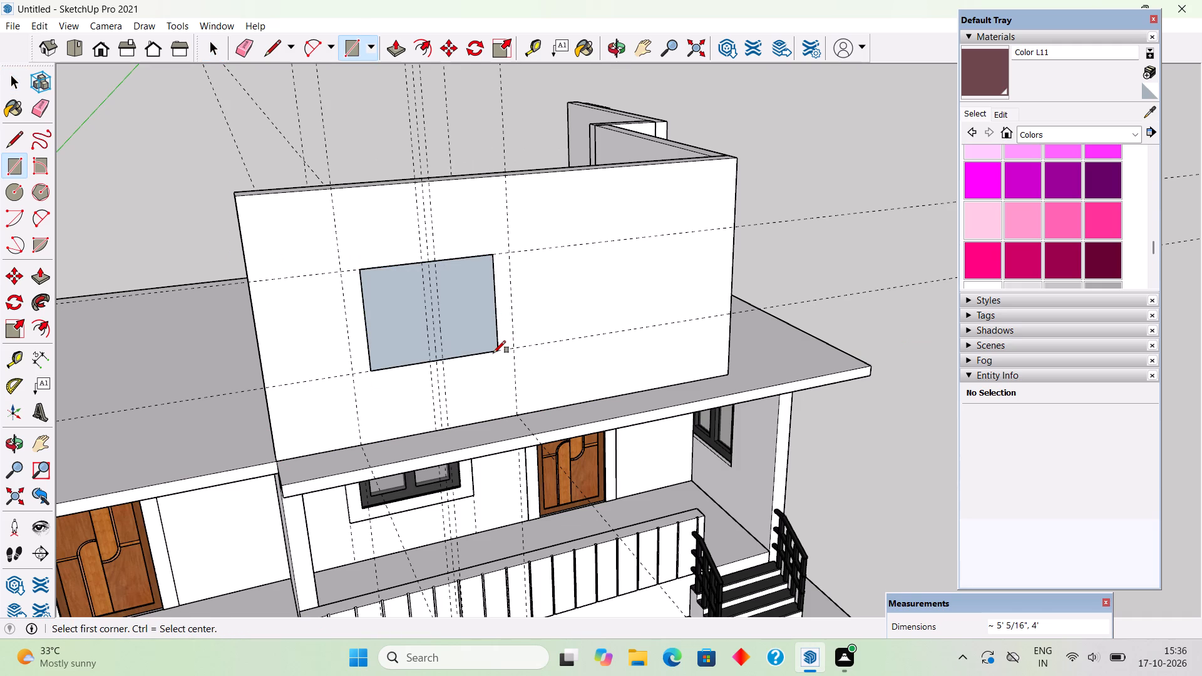
Offset the rectangle's edges outward by 8" for the surround and delete the inner face over the opening.
scroll(461, 320, "down", 2)
scroll(452, 350, "up", 2)
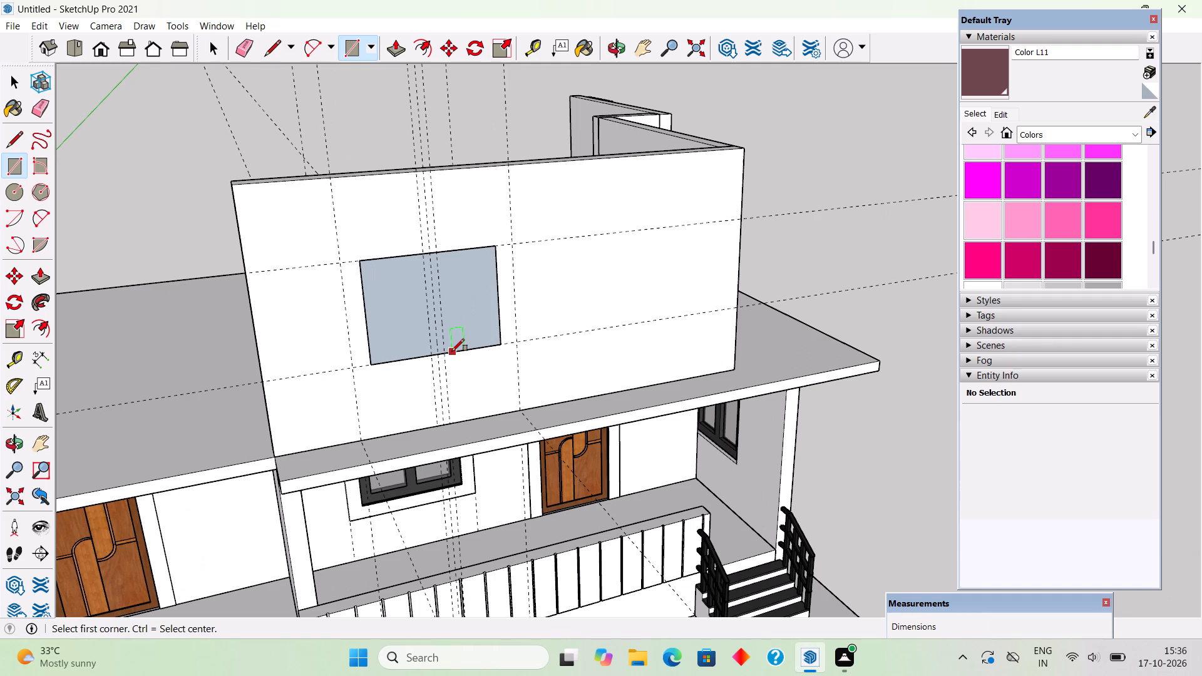
key("f")
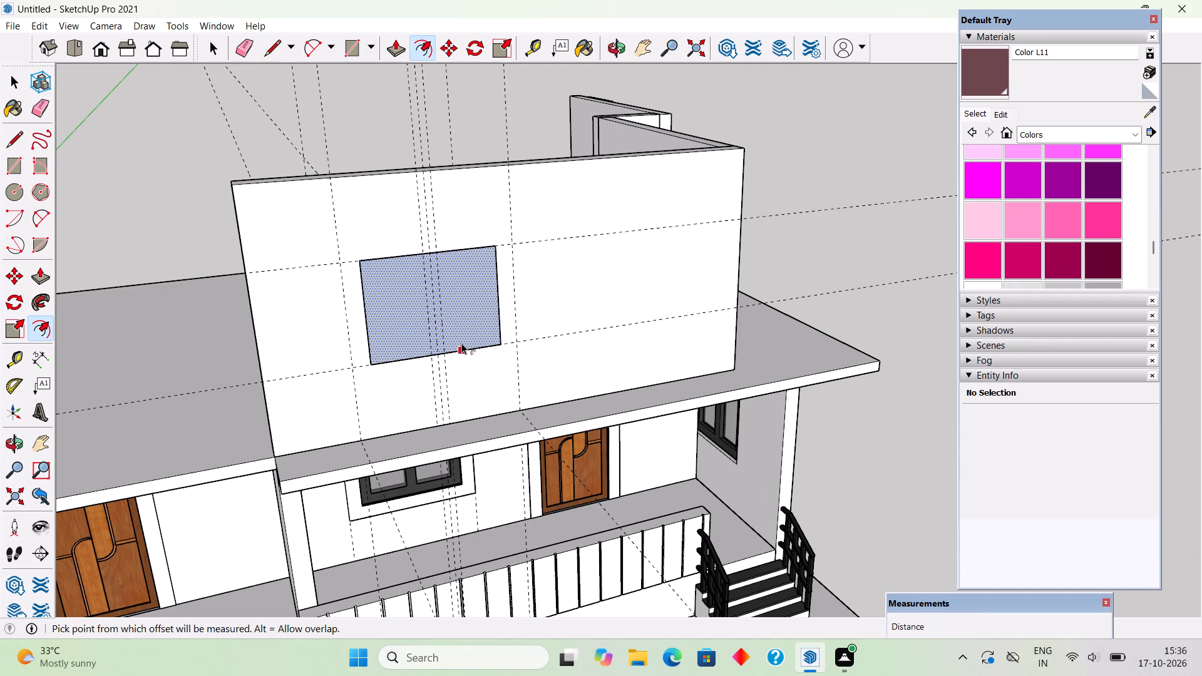
left_click(461, 343)
type("8\"")
key("Return")
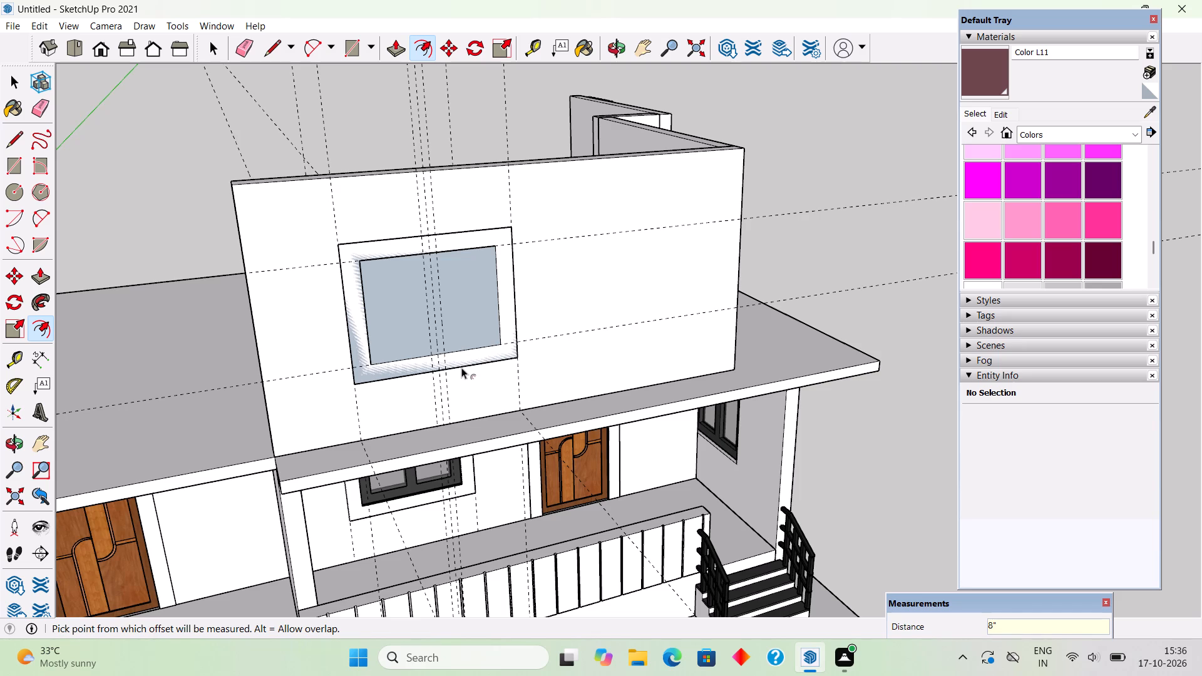
key("space")
left_click(460, 329)
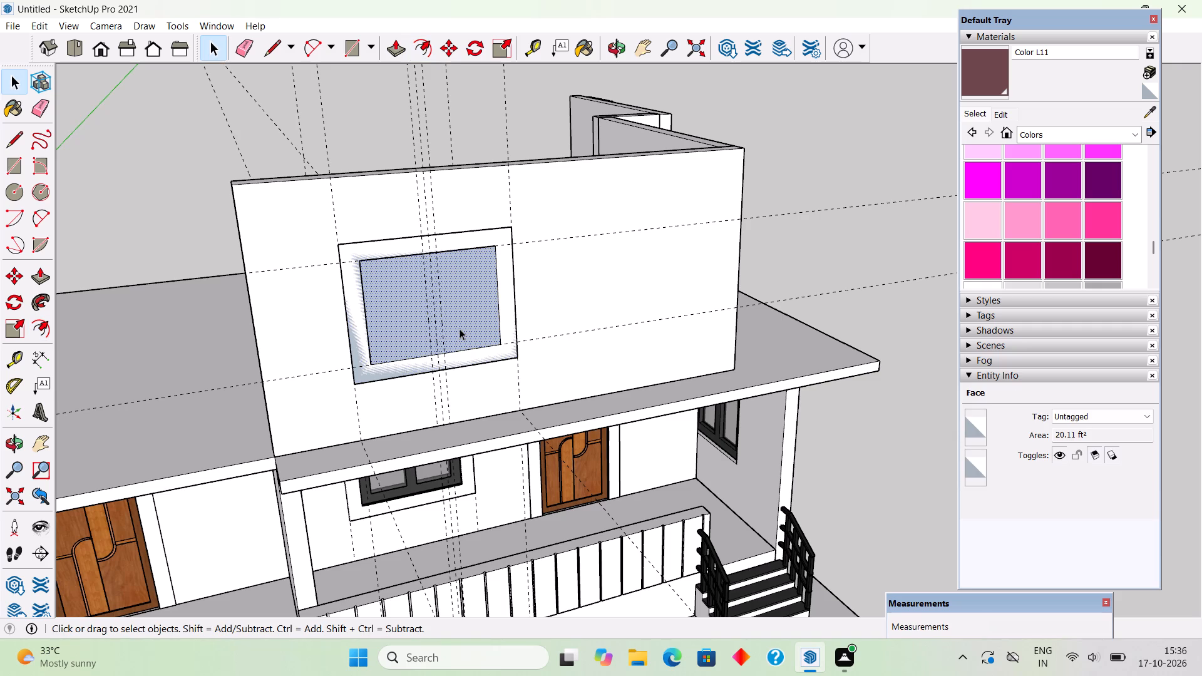
key("Delete")
Extrude the upper window's surround face by 0.5".
left_click(501, 353)
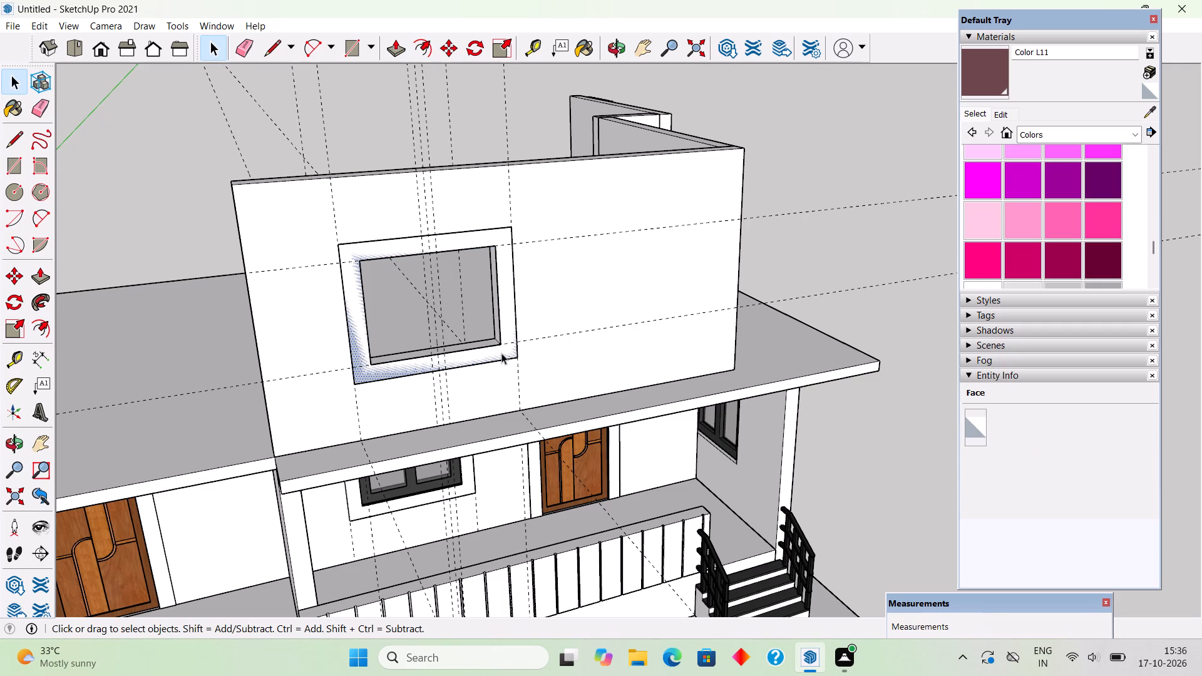
key("p")
left_click(501, 353)
type(".5\"")
key("Return")
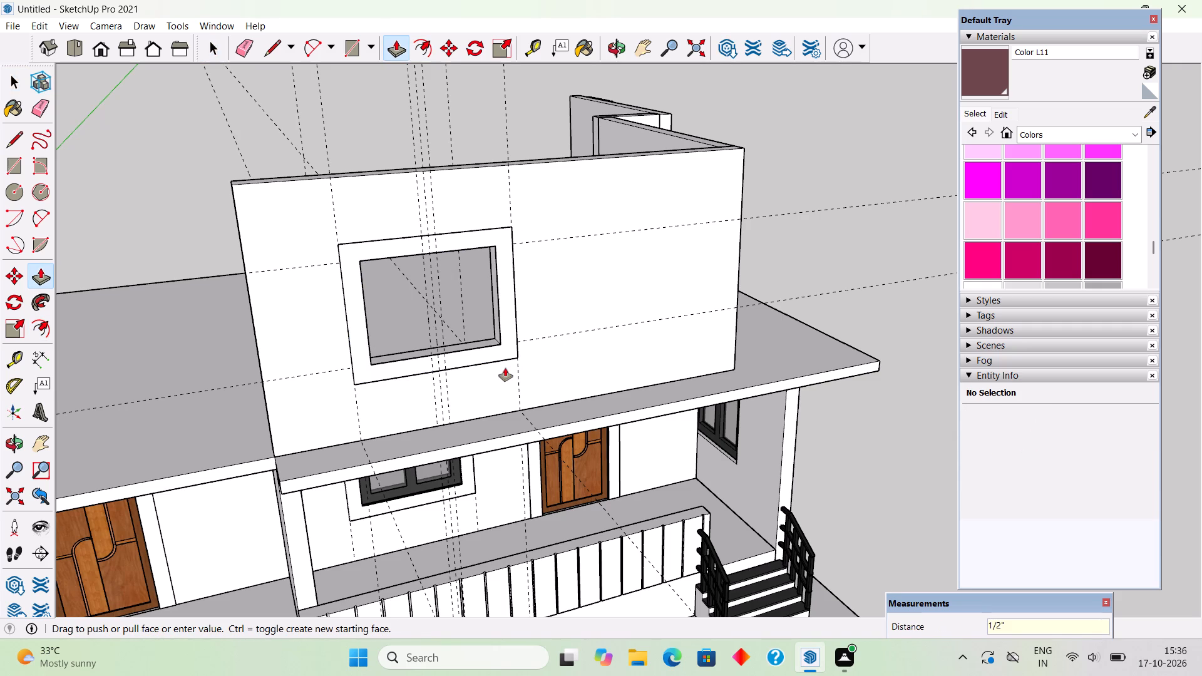
Make the extruded surround of the upper window a group and deselect it.
key("space")
triple_click(499, 334)
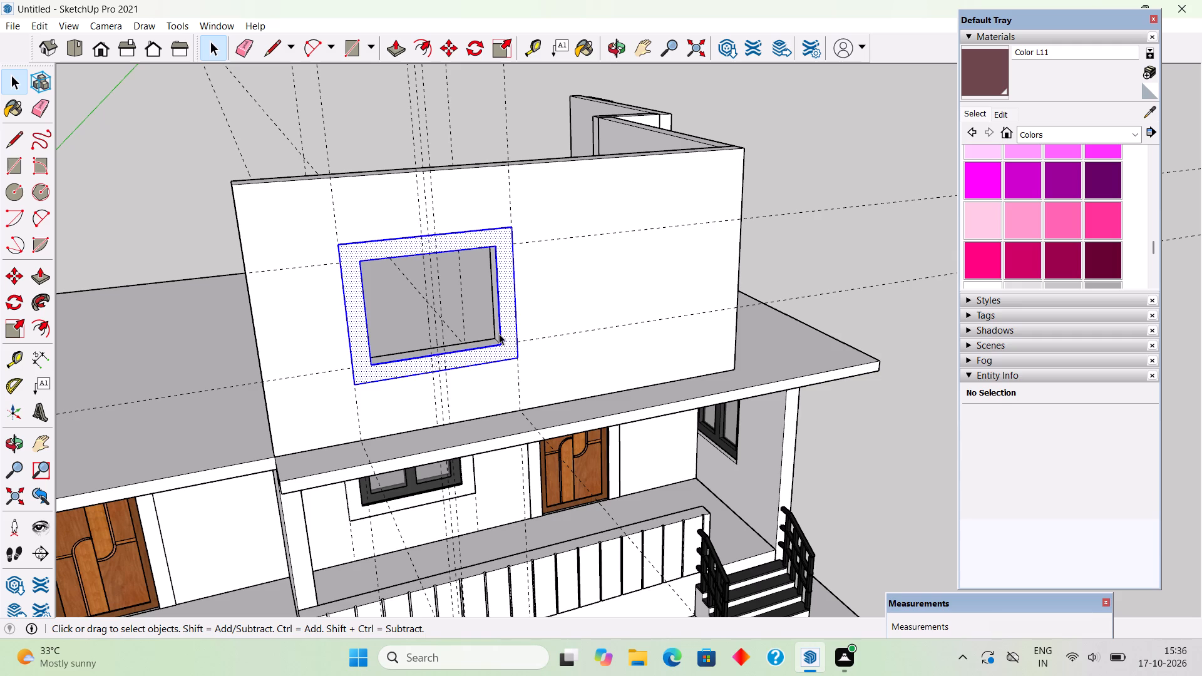
right_click(499, 334)
left_click(557, 469)
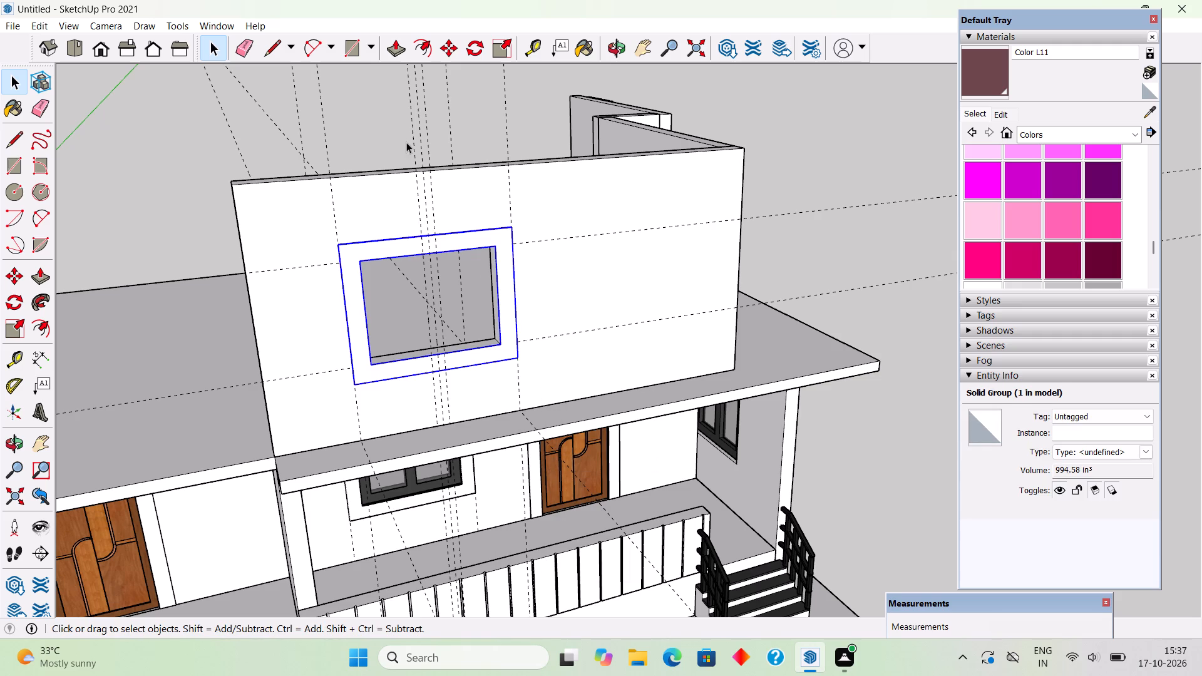
left_click(404, 133)
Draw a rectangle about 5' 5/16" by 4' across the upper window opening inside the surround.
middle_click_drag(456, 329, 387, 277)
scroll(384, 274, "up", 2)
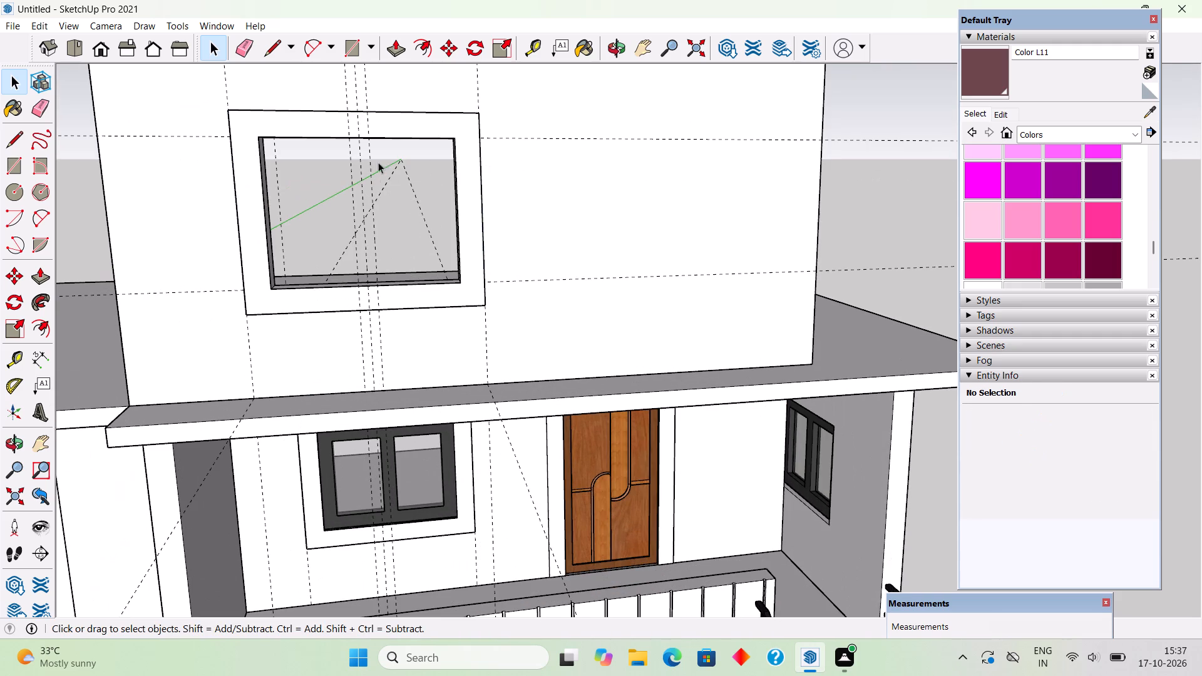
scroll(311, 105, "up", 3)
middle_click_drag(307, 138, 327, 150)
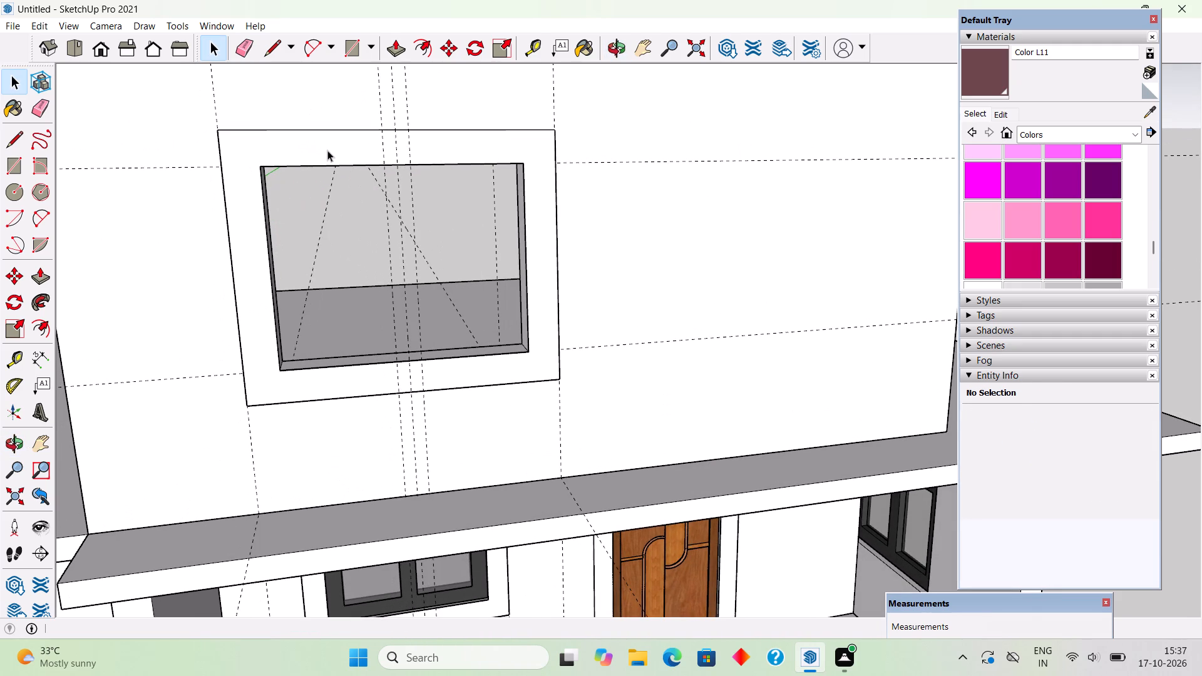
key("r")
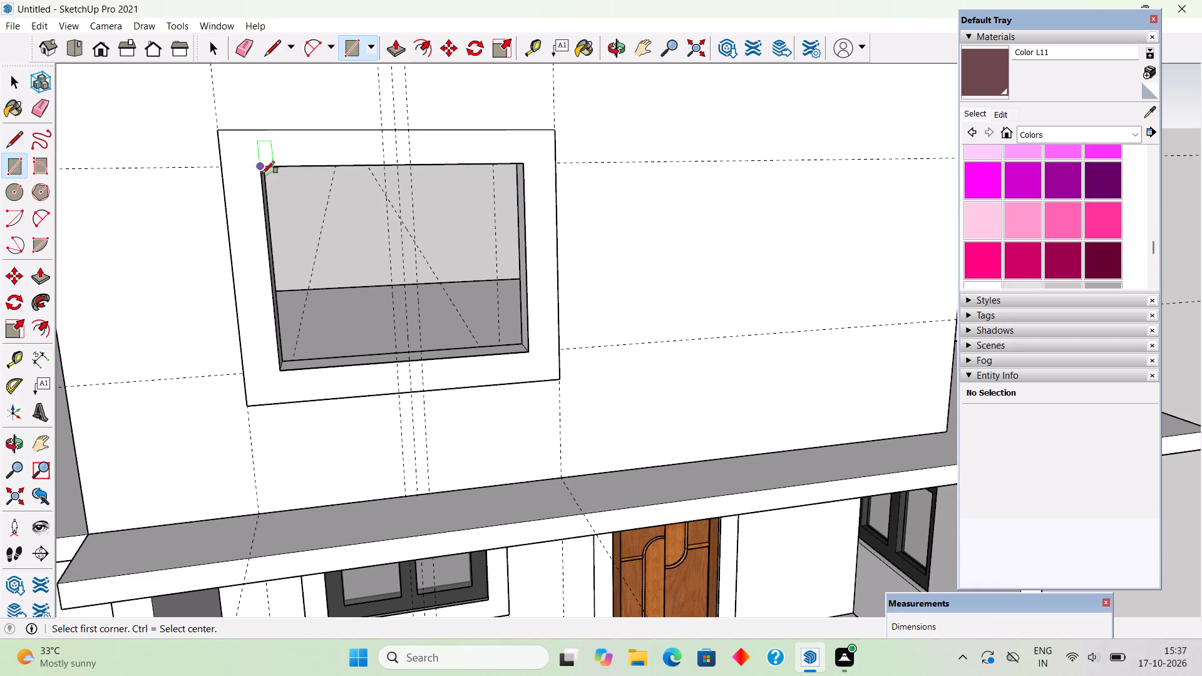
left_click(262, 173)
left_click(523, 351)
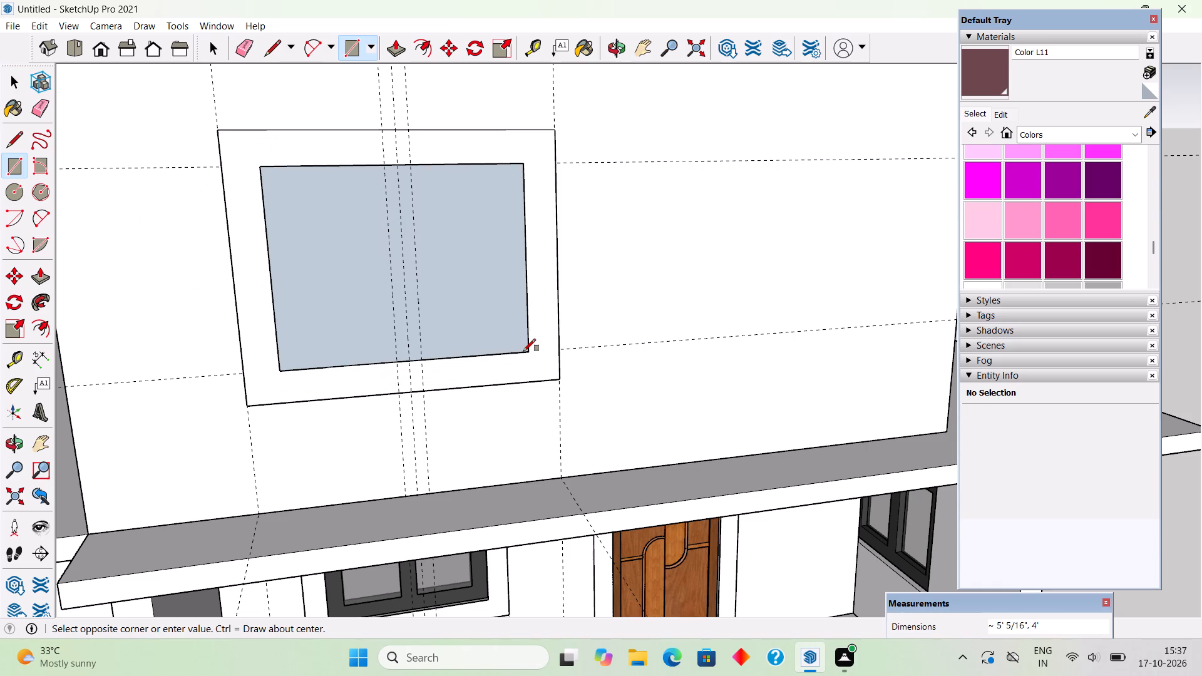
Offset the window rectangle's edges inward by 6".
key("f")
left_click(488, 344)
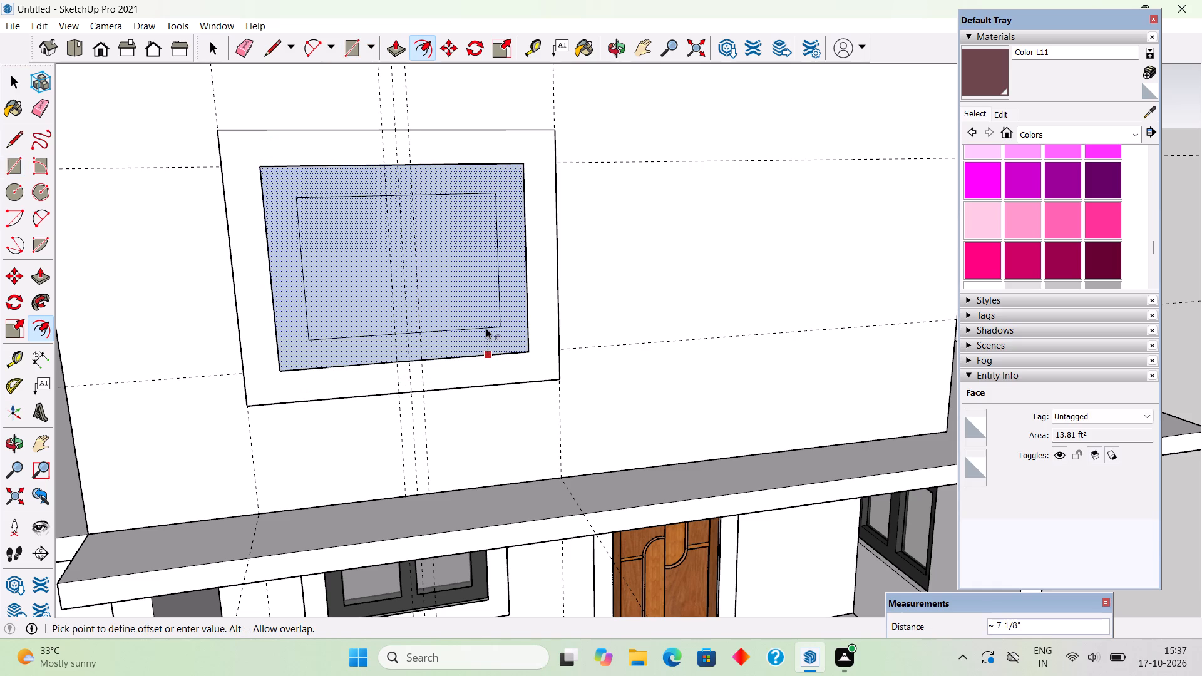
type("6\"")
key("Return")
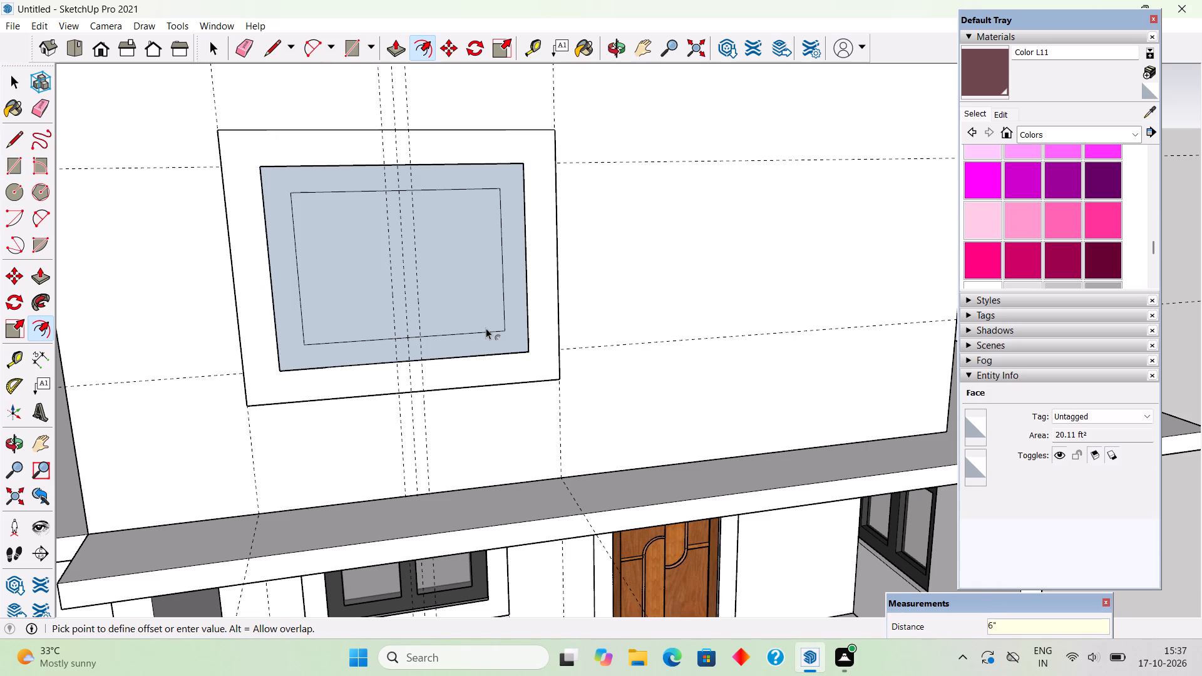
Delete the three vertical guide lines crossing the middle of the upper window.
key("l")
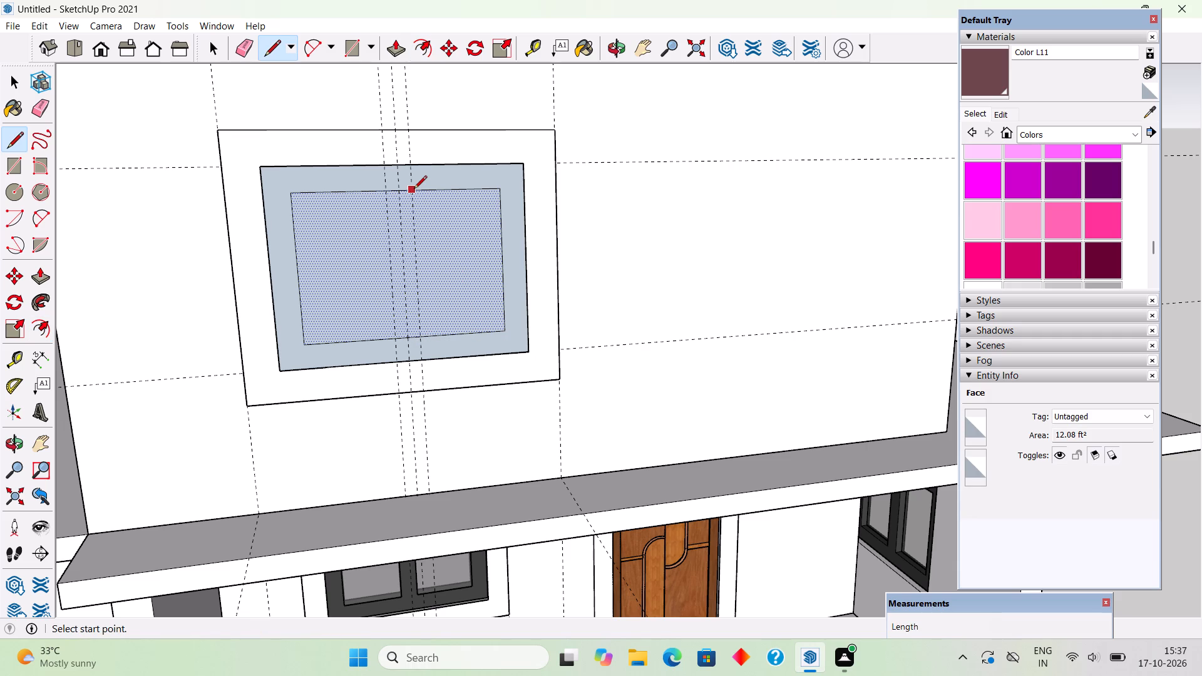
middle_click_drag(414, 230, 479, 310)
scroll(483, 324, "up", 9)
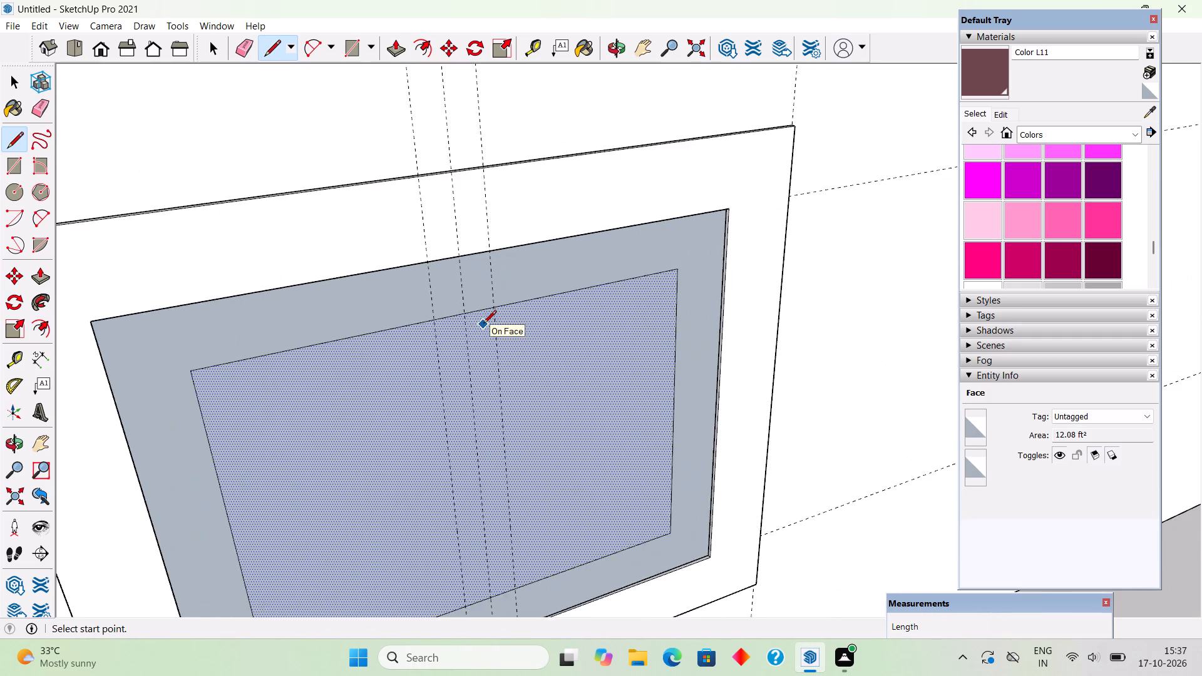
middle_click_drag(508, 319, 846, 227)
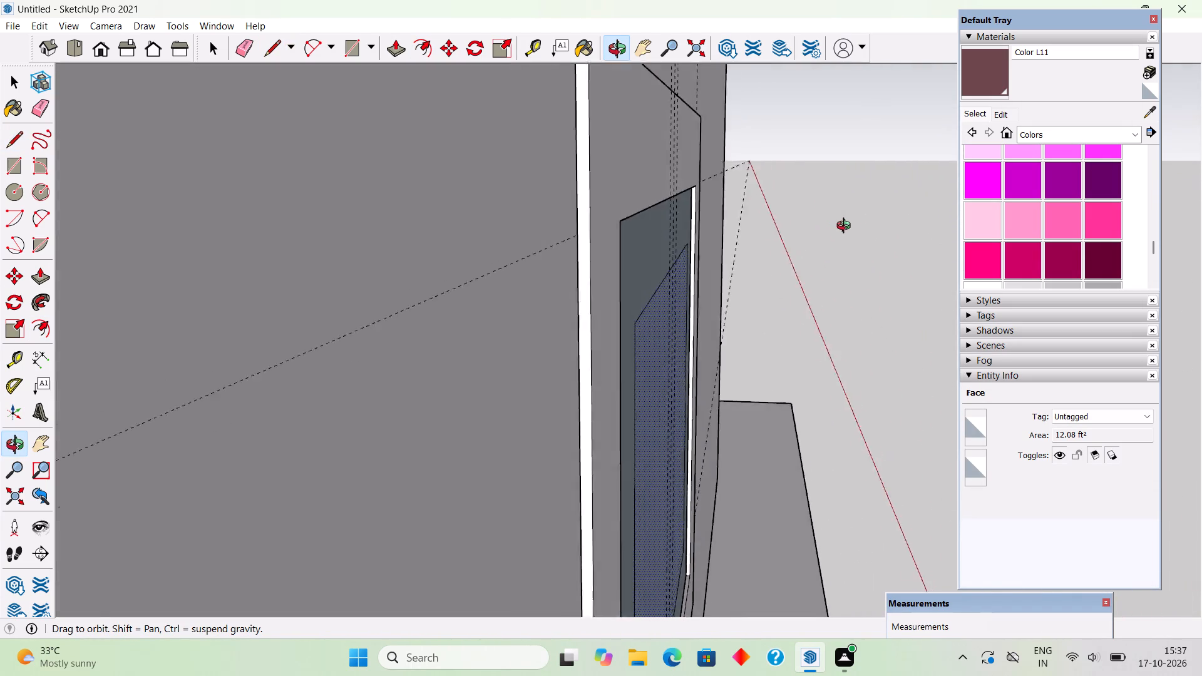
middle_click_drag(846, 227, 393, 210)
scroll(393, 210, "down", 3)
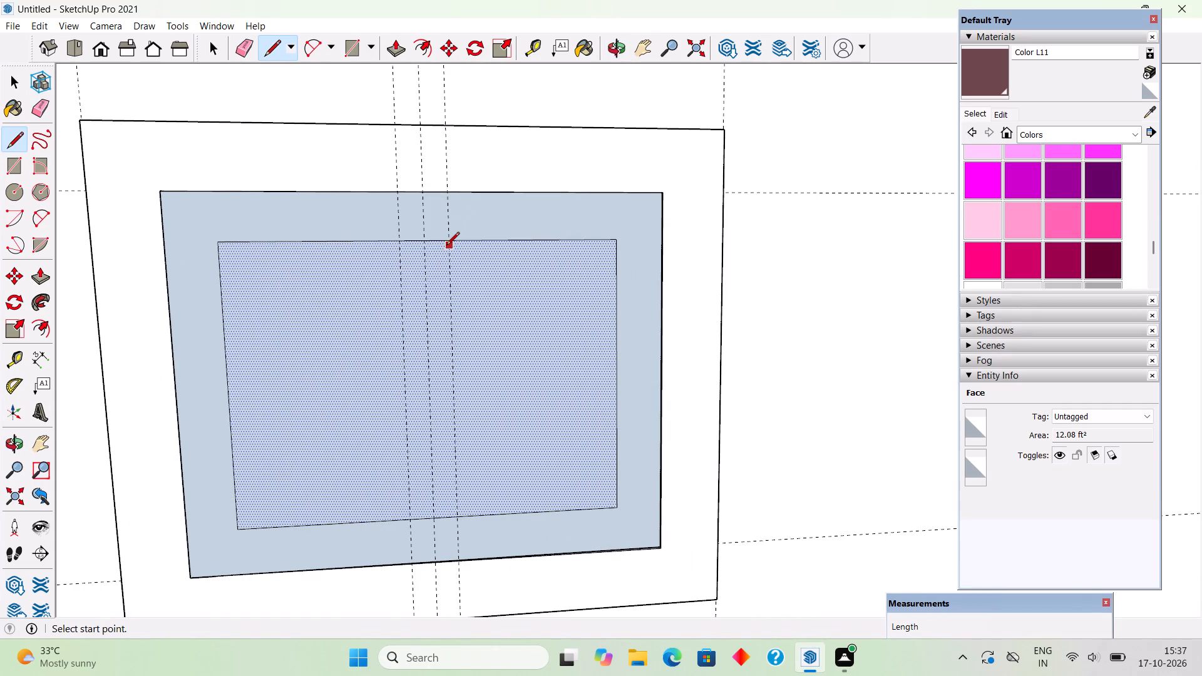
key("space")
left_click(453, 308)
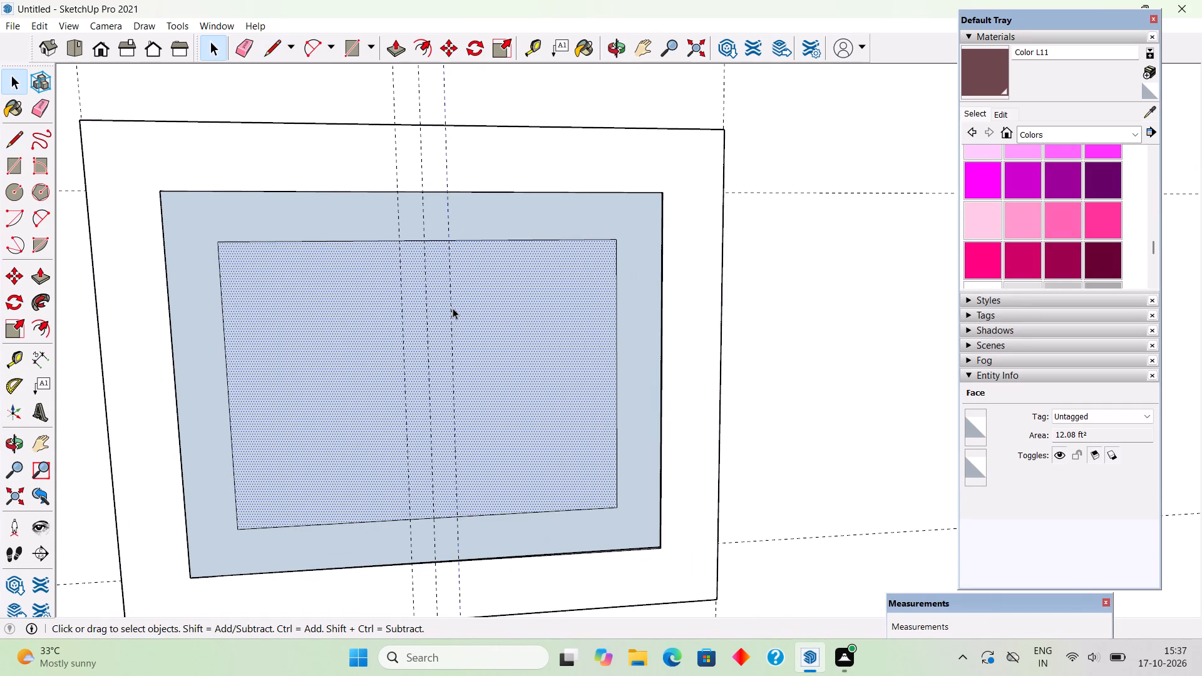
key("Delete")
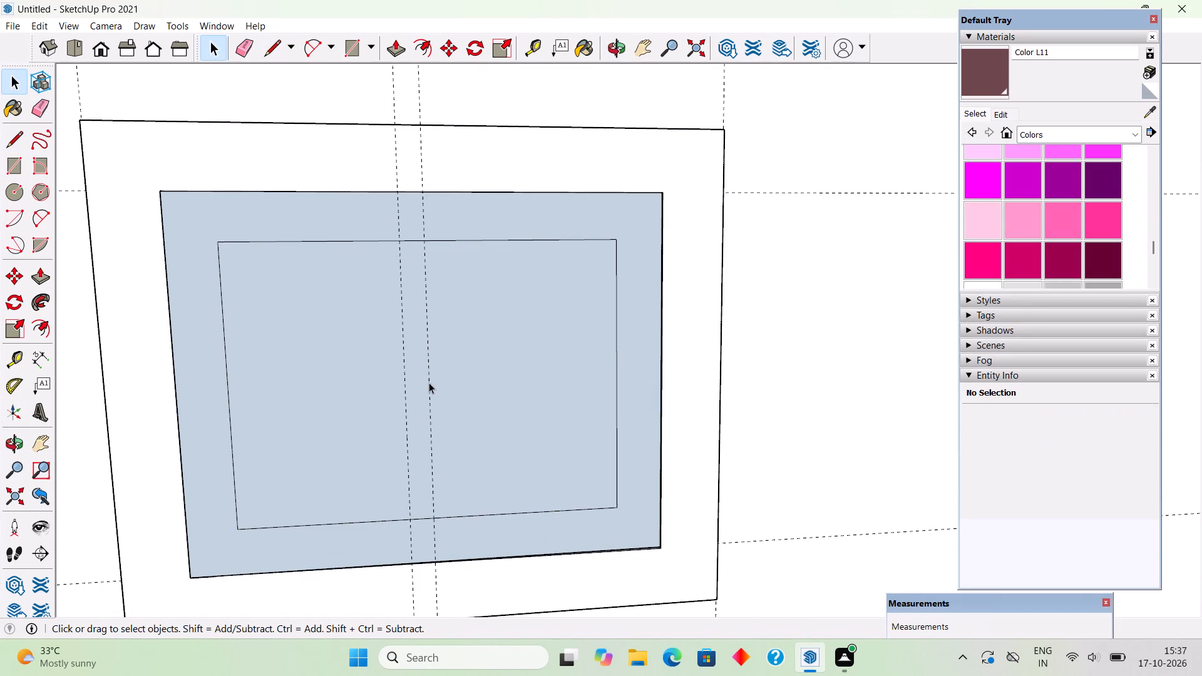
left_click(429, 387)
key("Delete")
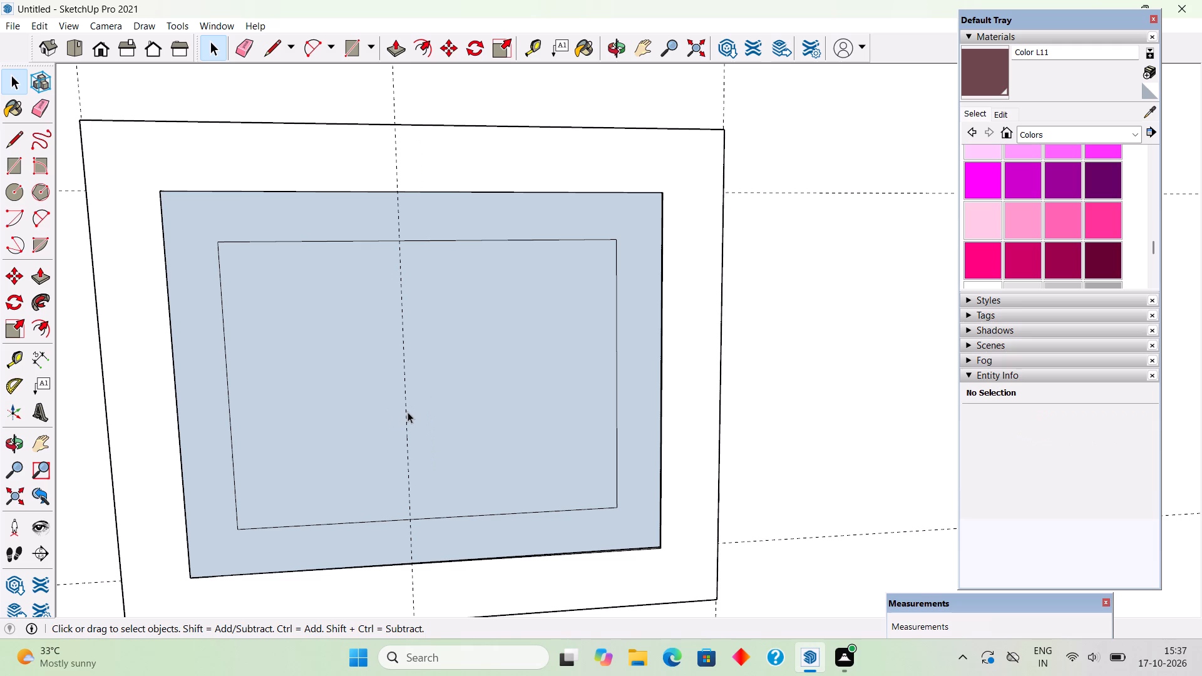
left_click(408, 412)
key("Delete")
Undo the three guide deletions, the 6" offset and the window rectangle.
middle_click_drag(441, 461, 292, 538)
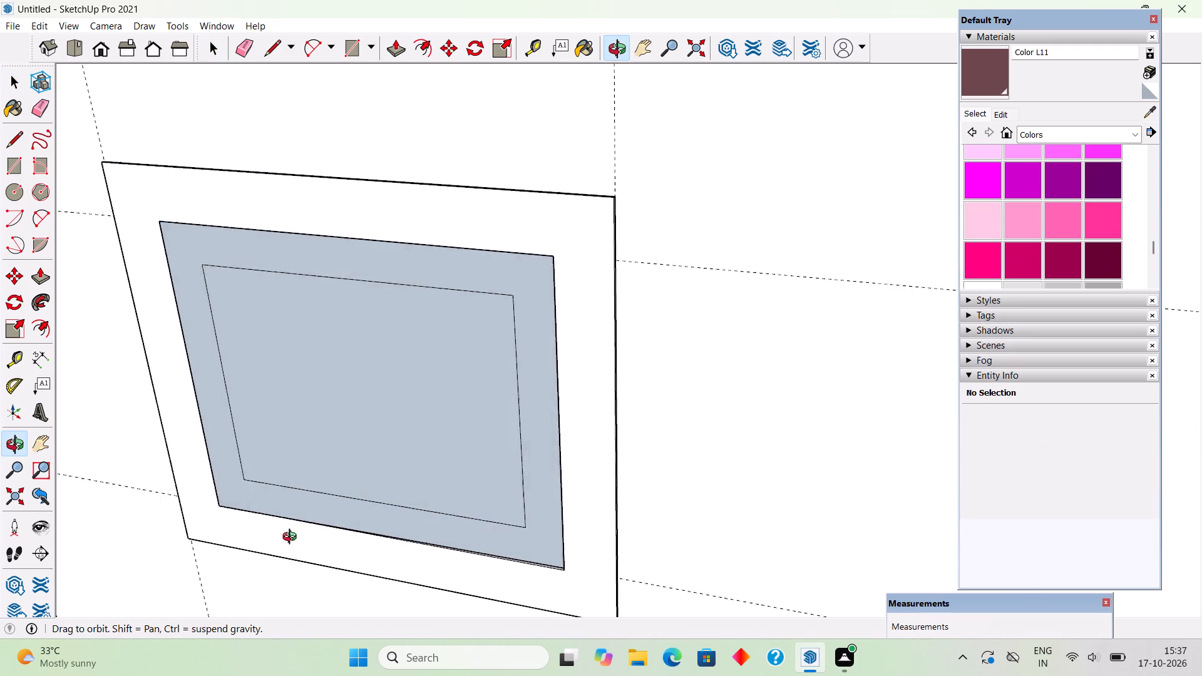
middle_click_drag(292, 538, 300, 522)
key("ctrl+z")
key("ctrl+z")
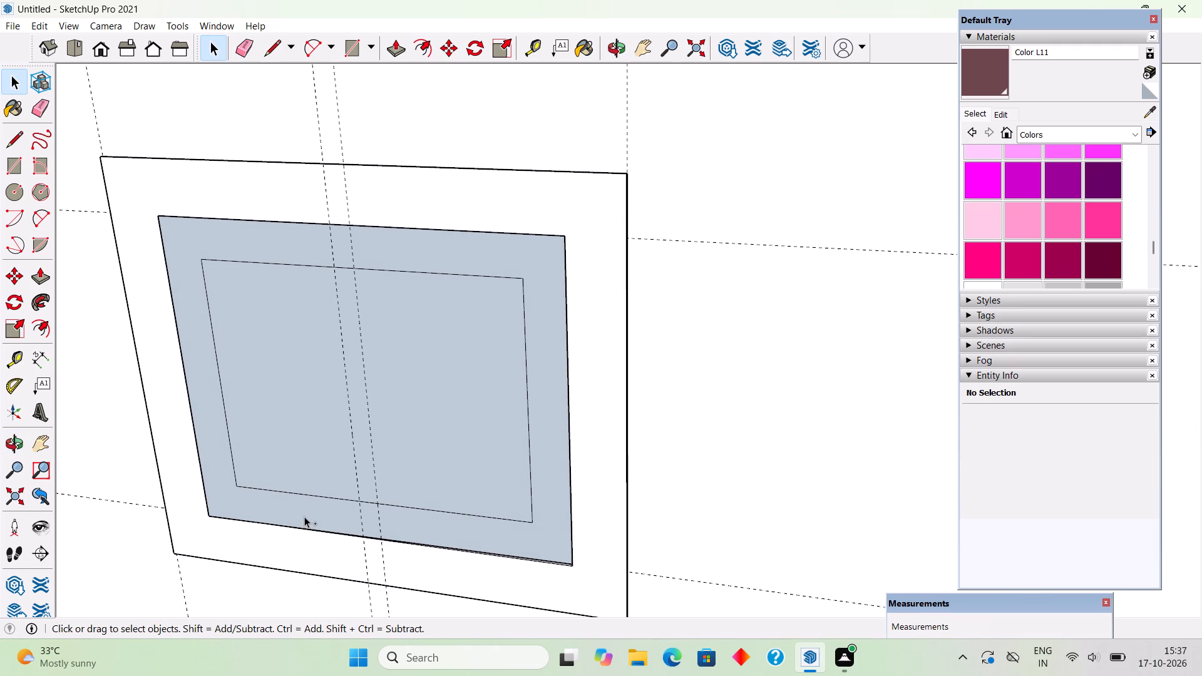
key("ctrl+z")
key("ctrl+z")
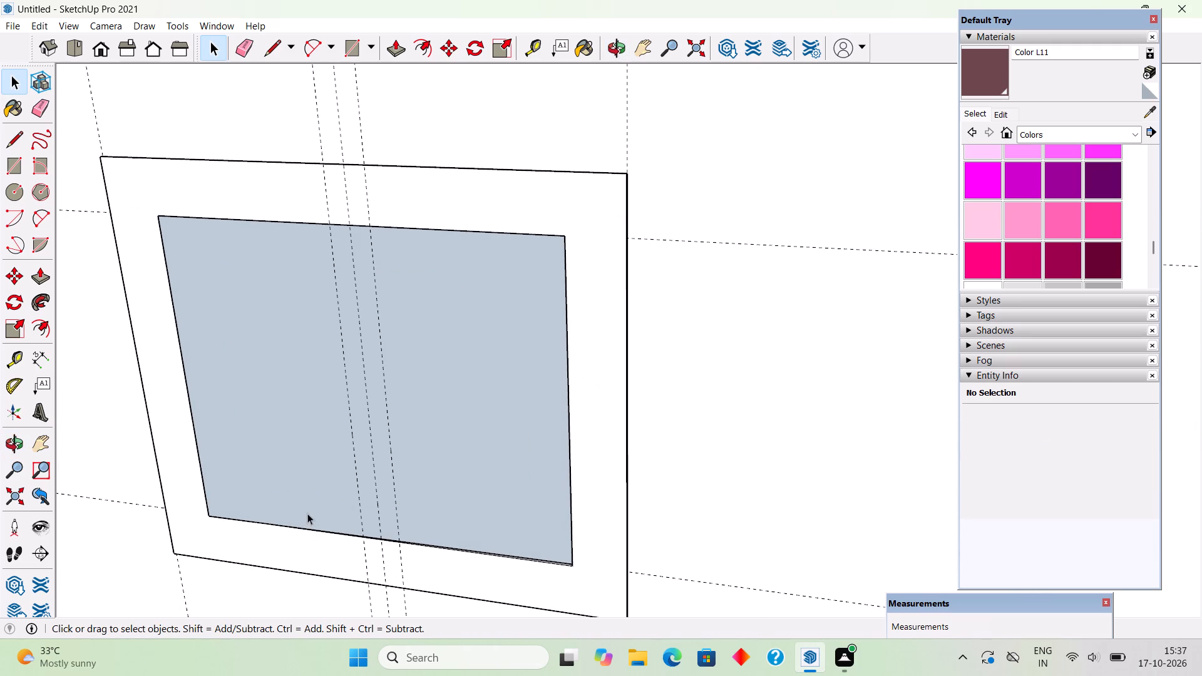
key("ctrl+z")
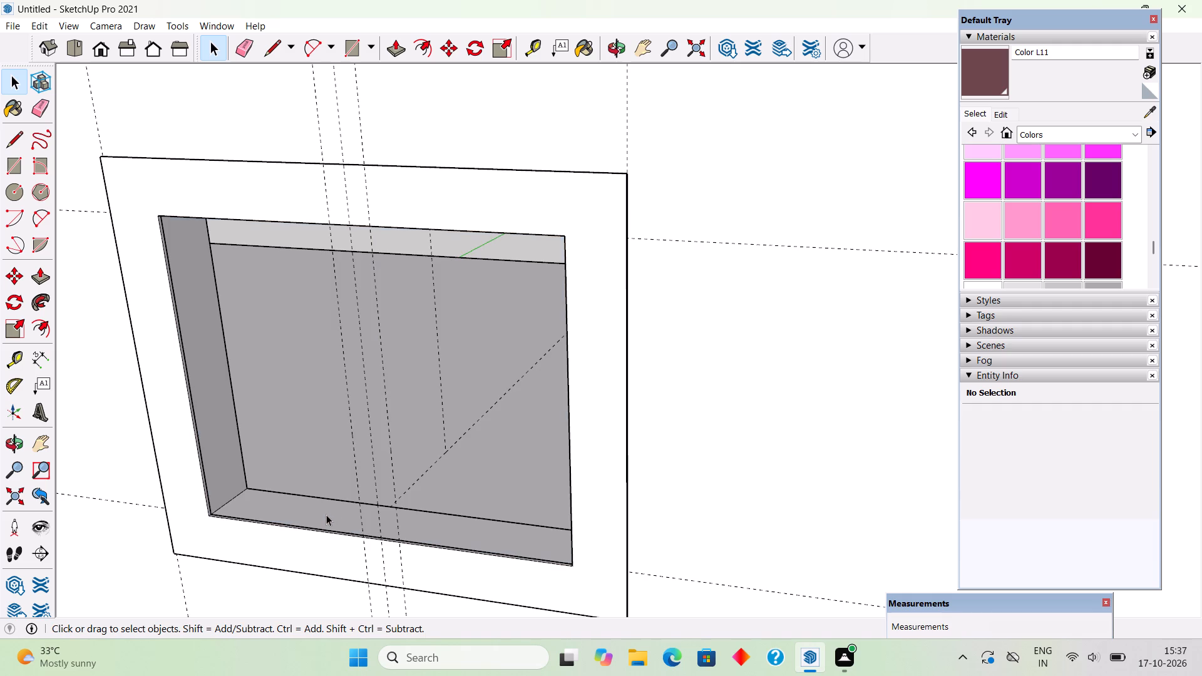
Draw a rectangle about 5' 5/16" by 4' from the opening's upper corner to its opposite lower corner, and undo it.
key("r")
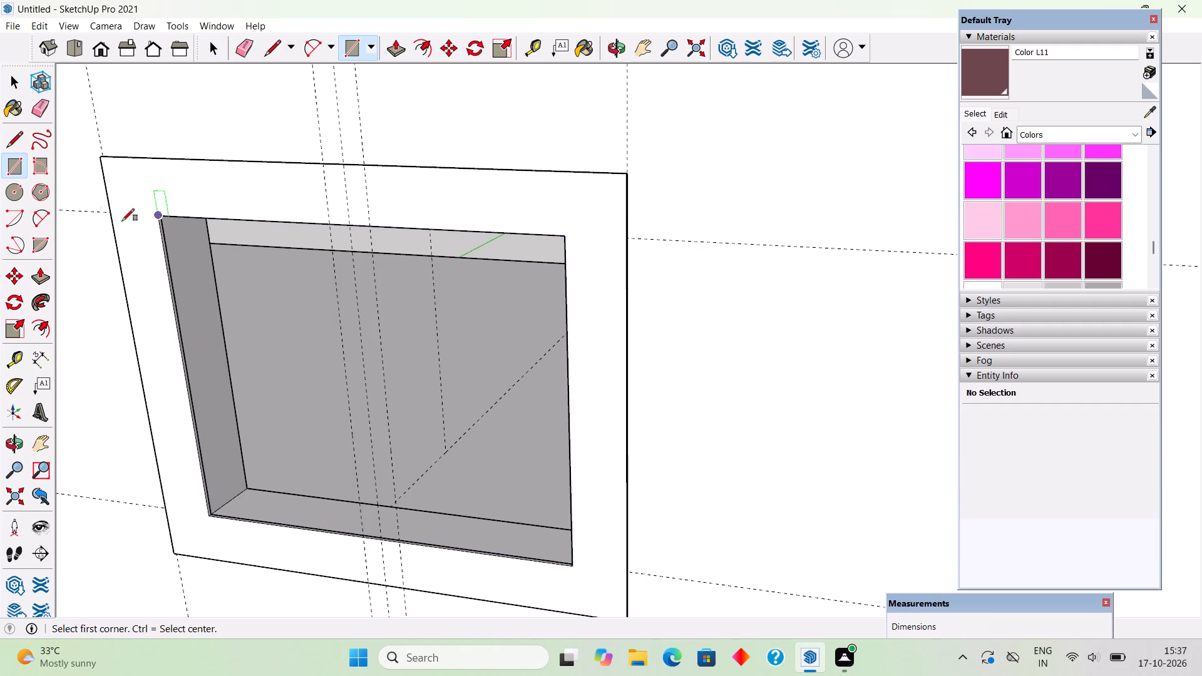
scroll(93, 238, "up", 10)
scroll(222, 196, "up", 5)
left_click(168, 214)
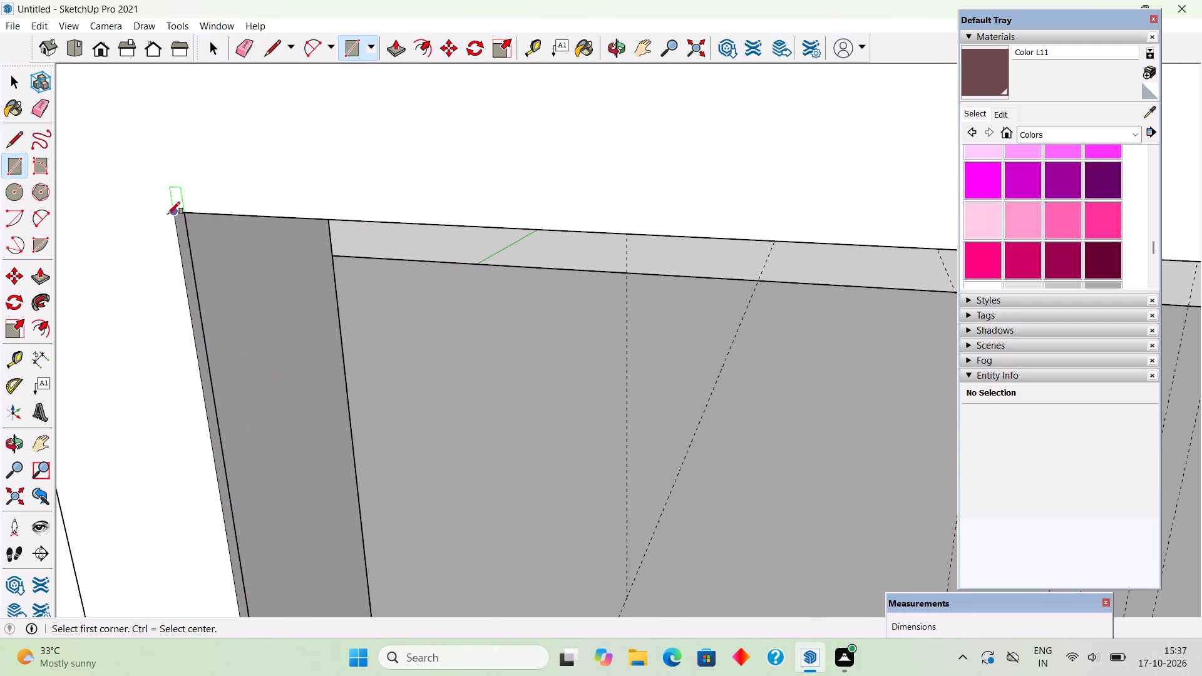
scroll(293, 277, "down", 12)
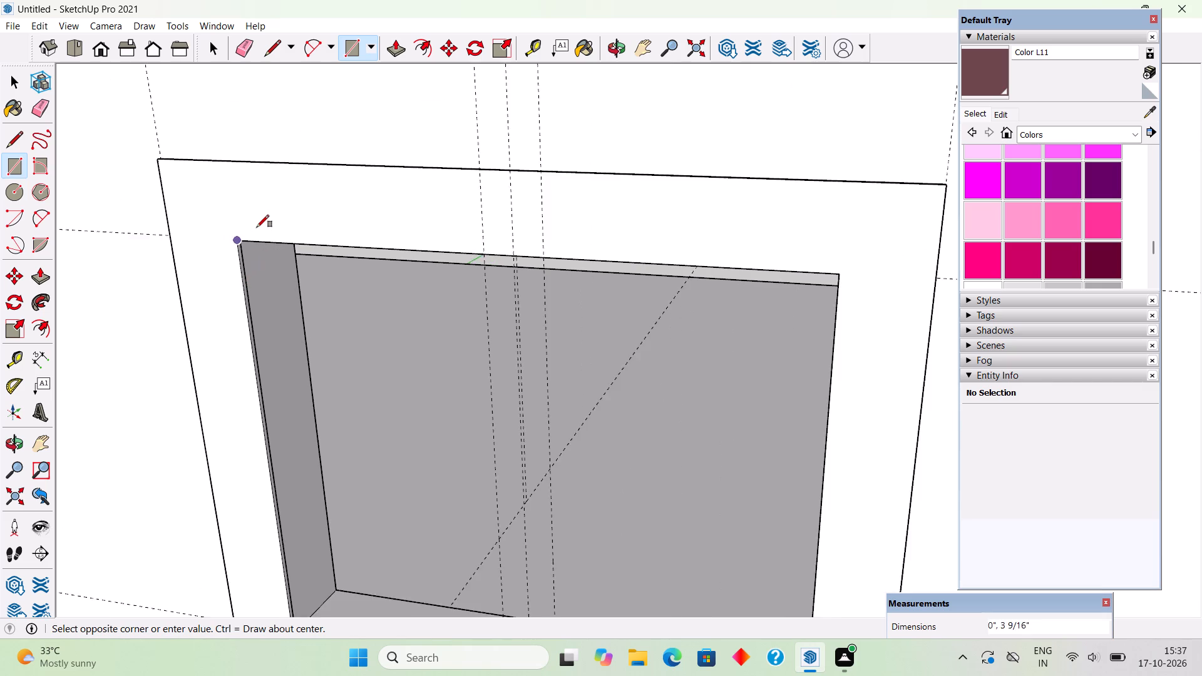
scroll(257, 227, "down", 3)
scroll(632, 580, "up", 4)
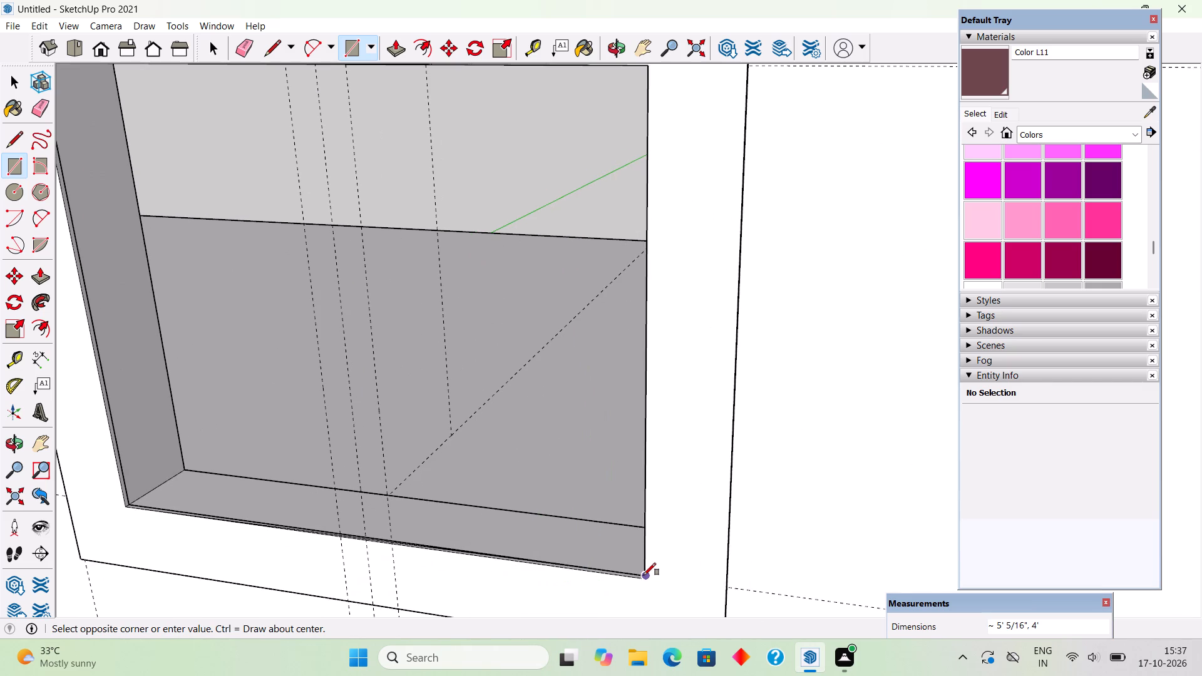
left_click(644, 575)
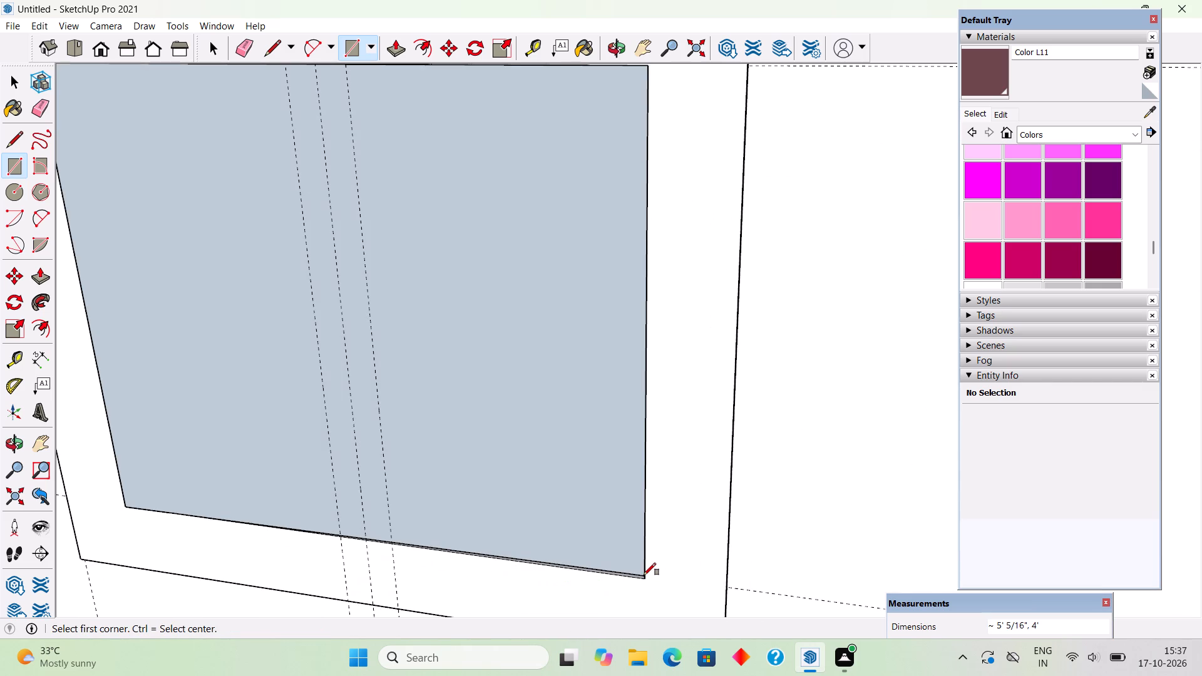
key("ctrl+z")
Draw a rectangle about 5' 5/16" by 4' across the opening, from the surround's lower inner corner to its opposite upper corner.
middle_click_drag(649, 580, 728, 568)
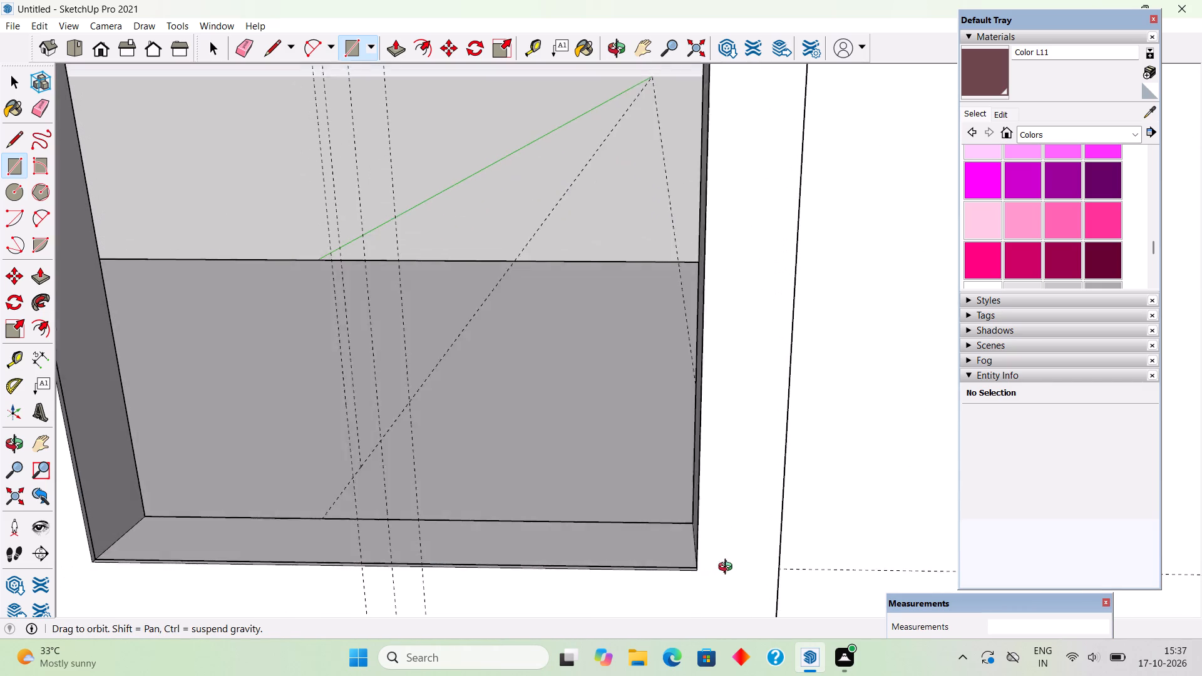
middle_click_drag(728, 568, 729, 568)
middle_click_drag(736, 576, 848, 560)
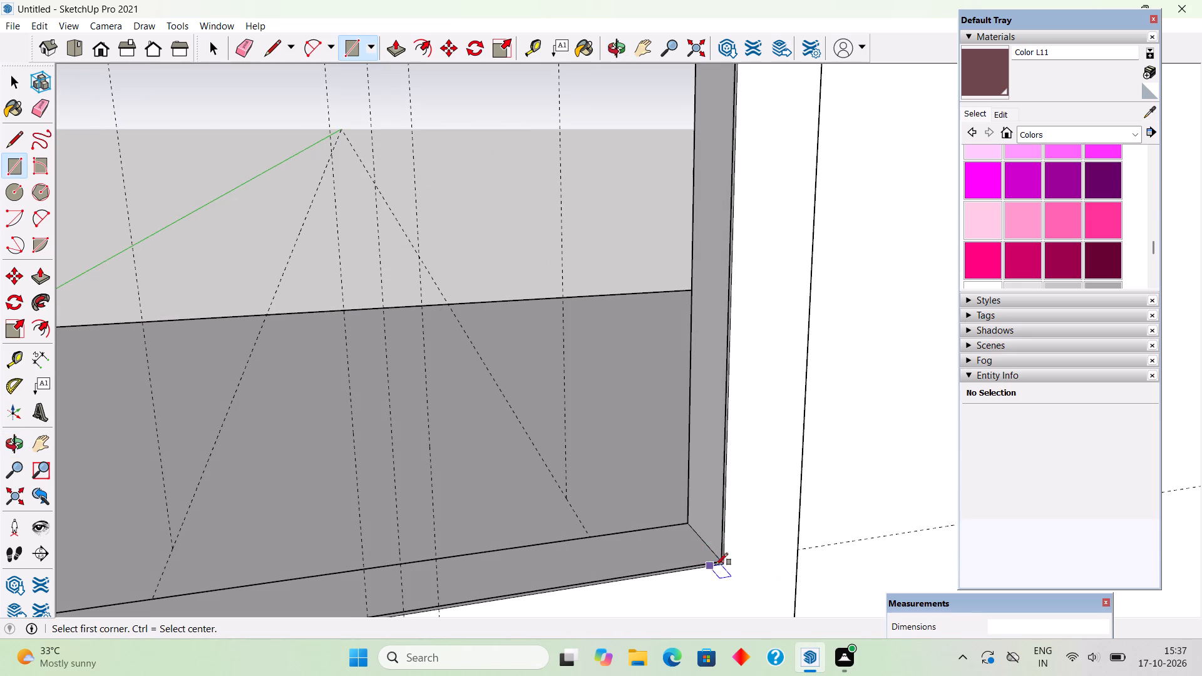
scroll(699, 560, "up", 15)
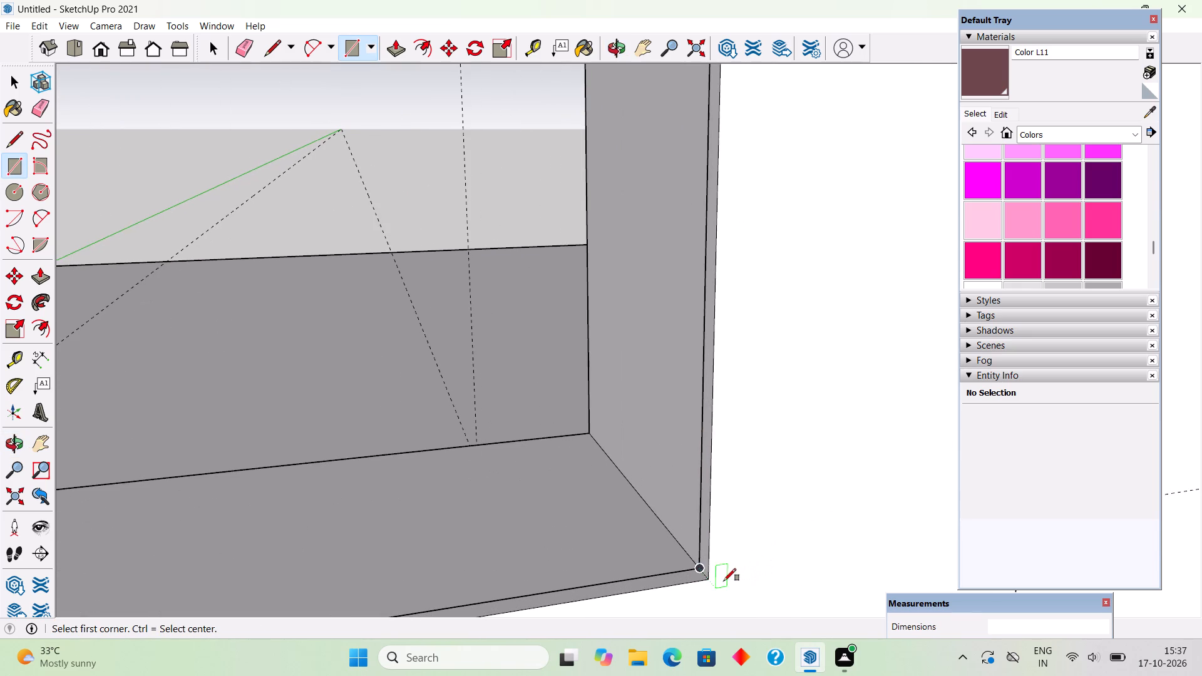
left_click(712, 576)
scroll(609, 511, "down", 4)
scroll(636, 456, "down", 11)
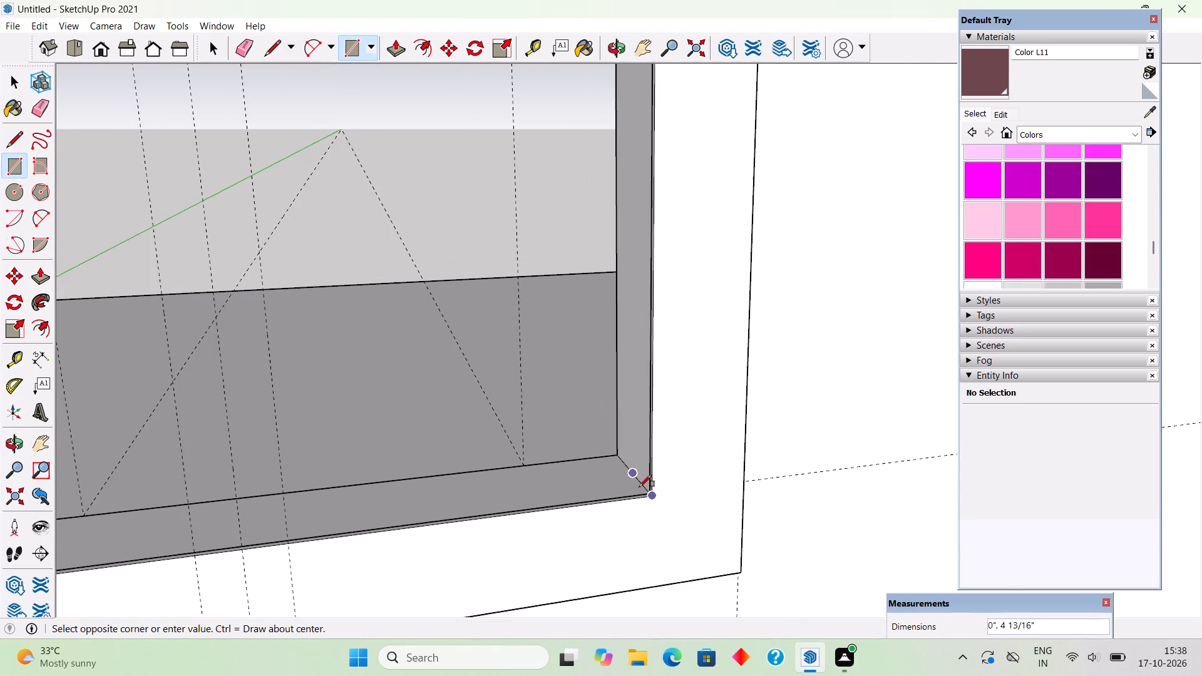
scroll(639, 487, "down", 10)
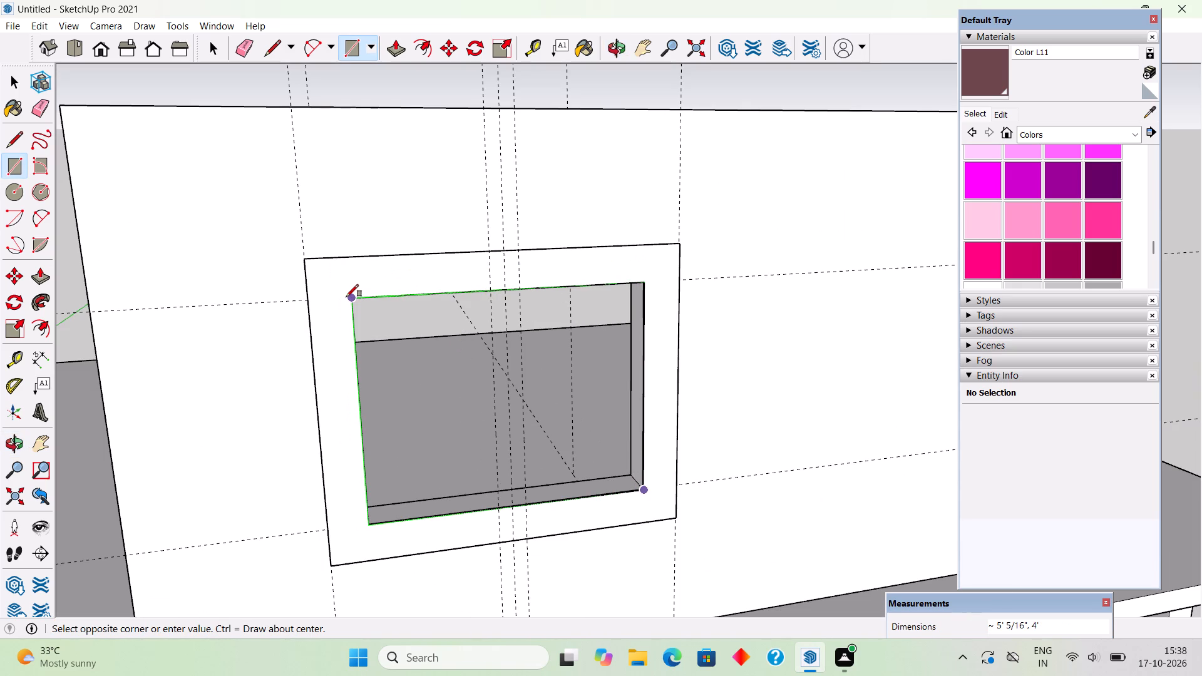
left_click(346, 297)
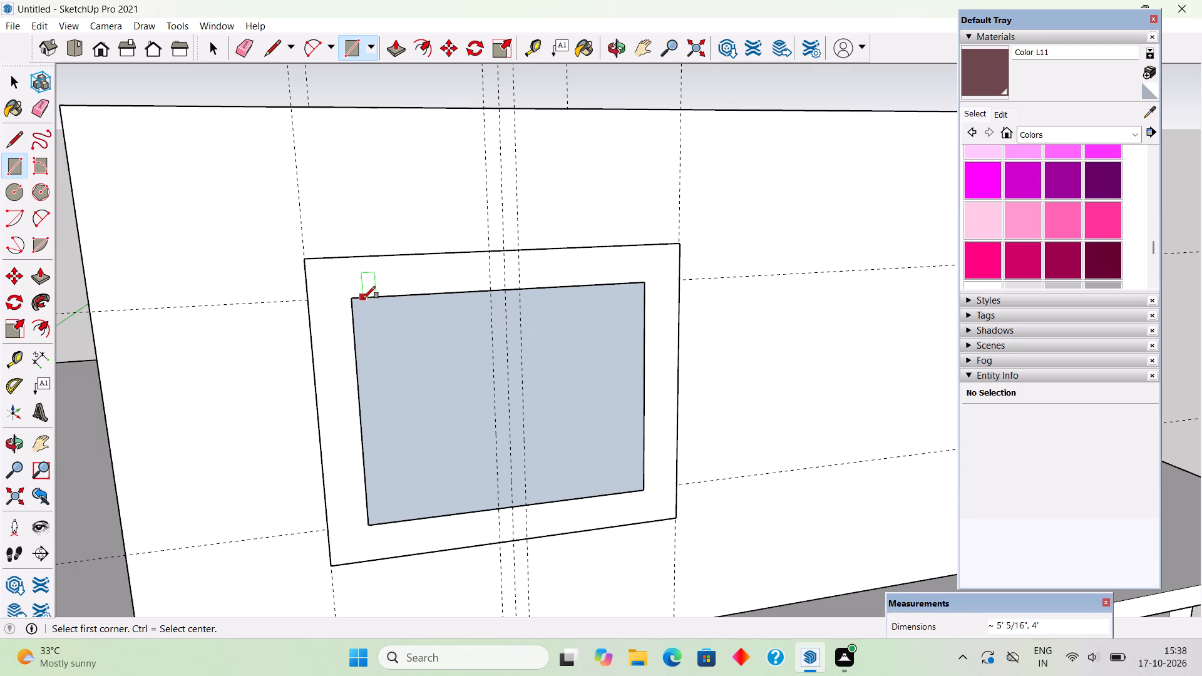
Offset the new window rectangle's edges inward by 6" for the frame.
key("f")
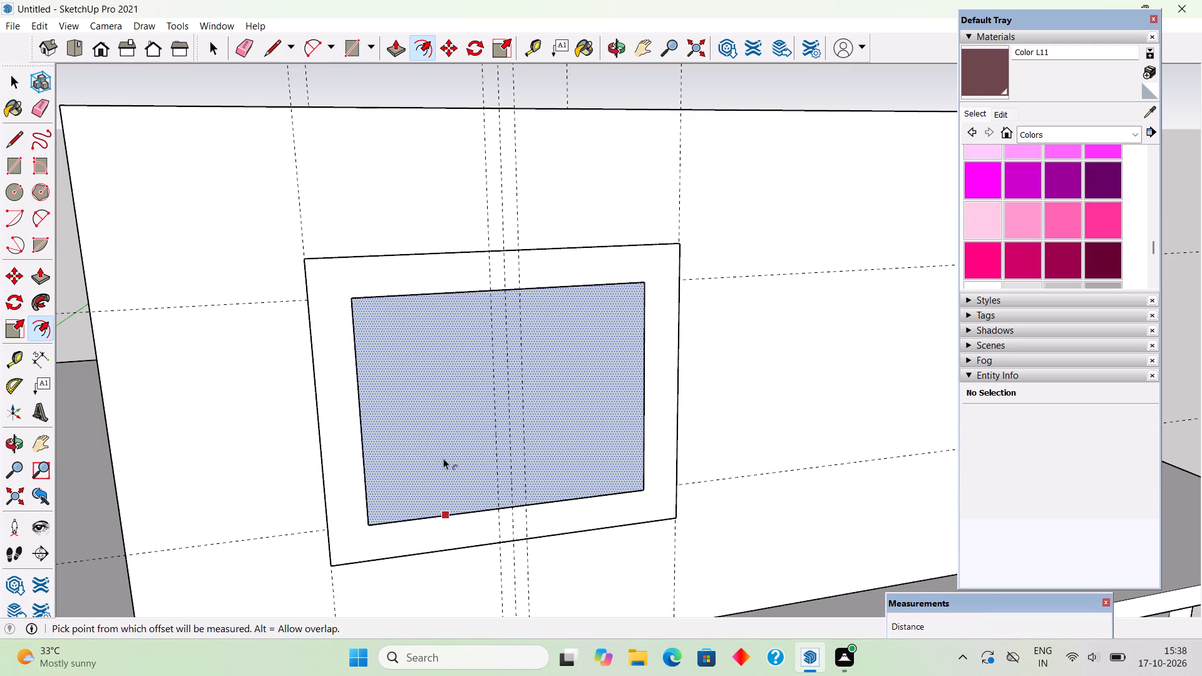
left_click(443, 458)
type("6\"")
key("Return")
Draw two vertical 3' mullion lines between the inner rectangle's top and bottom edges, along the two outer mullion guides.
key("l")
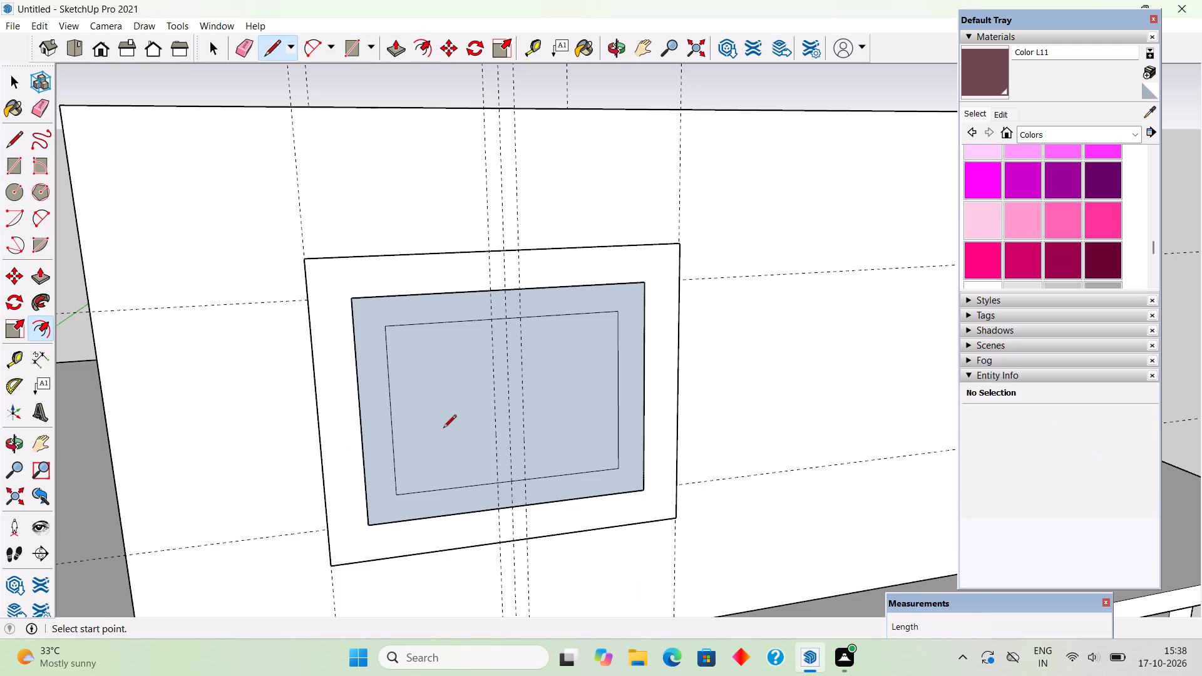
left_click(525, 320)
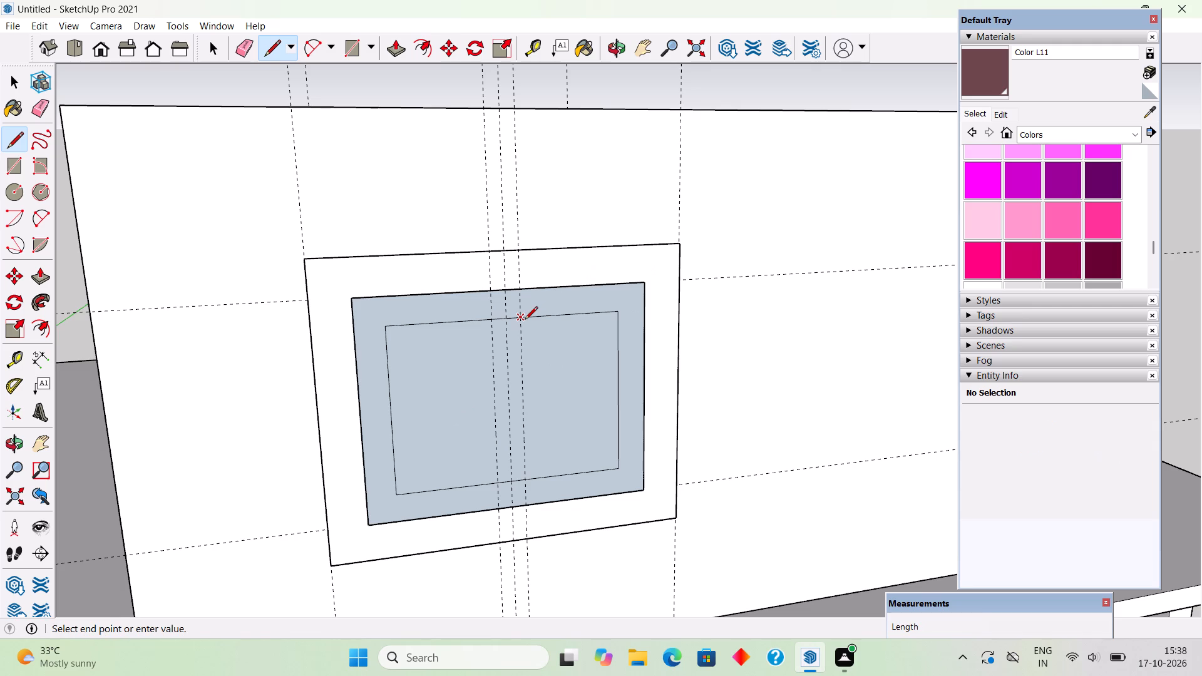
left_click(525, 479)
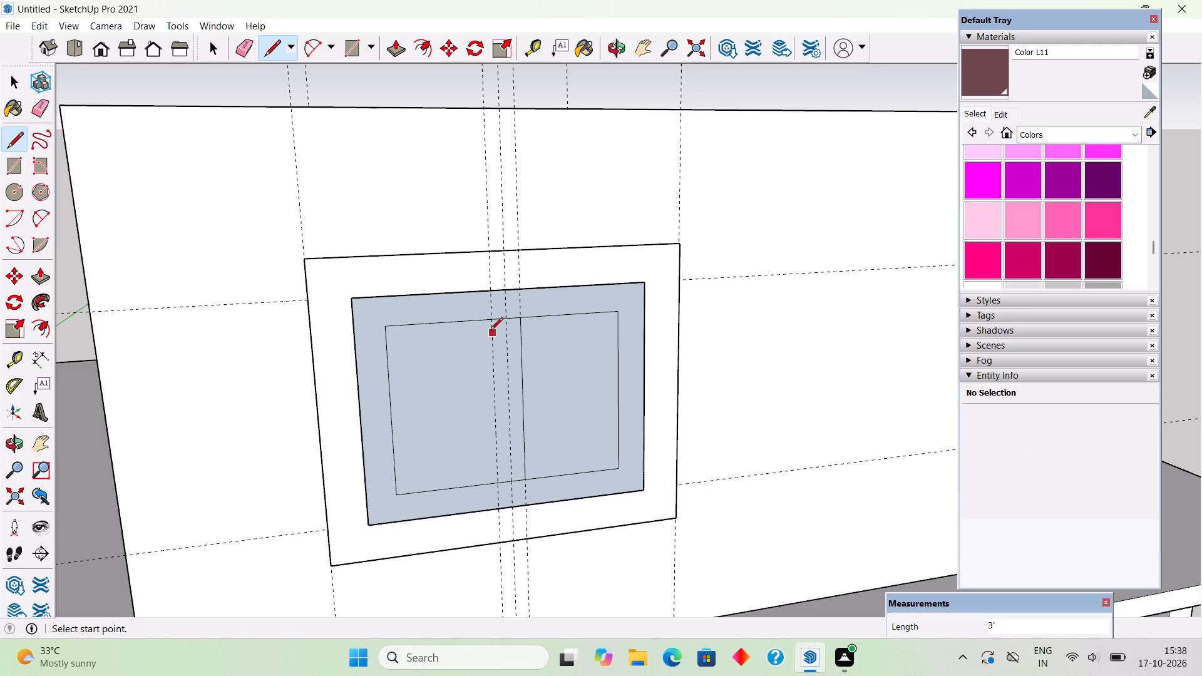
left_click(488, 324)
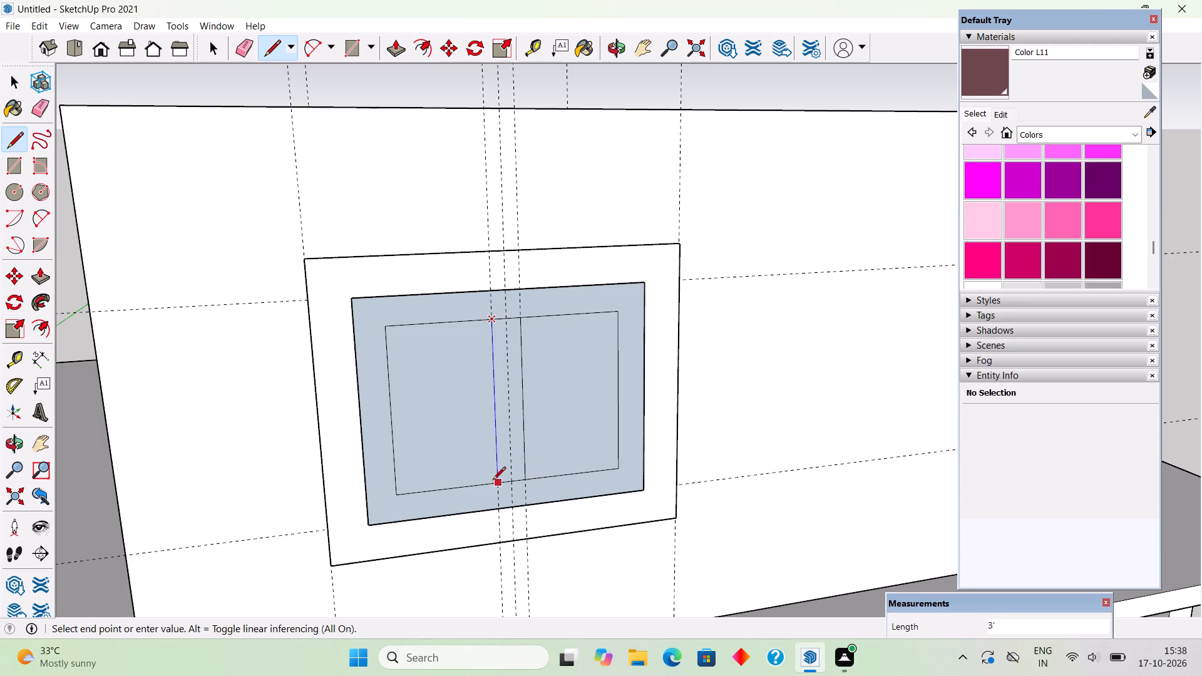
left_click(499, 481)
Erase the short top and bottom edge segments between the mullion lines, along with the centre guide.
key("e")
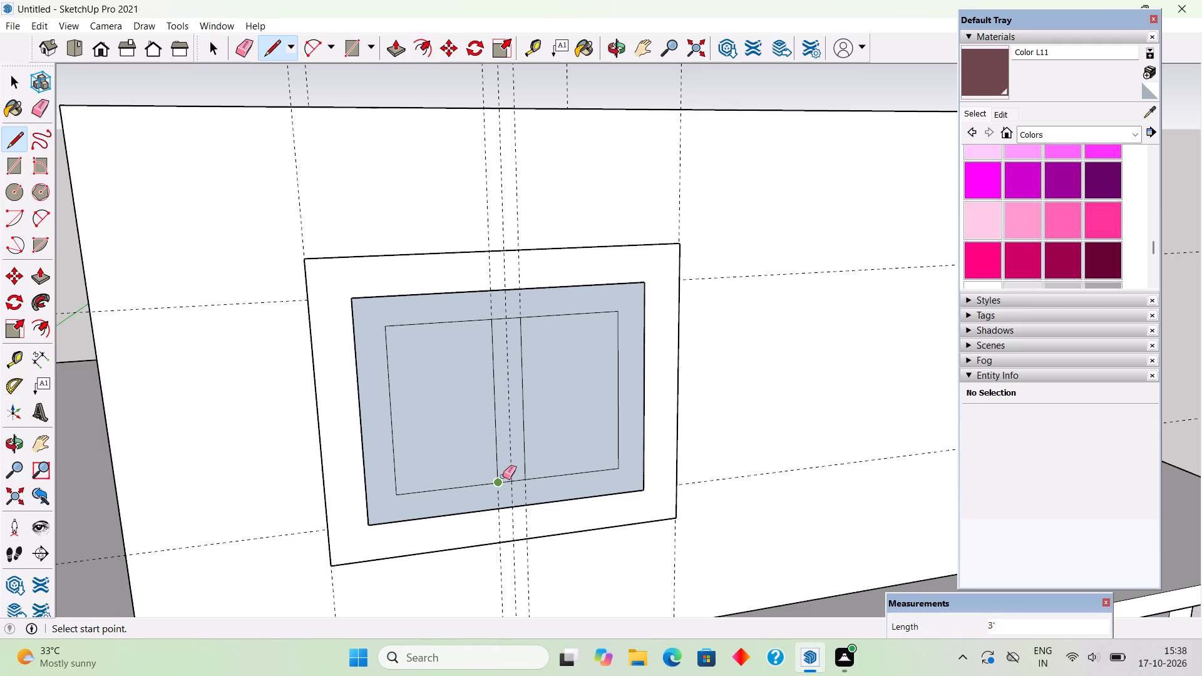
left_click(510, 482)
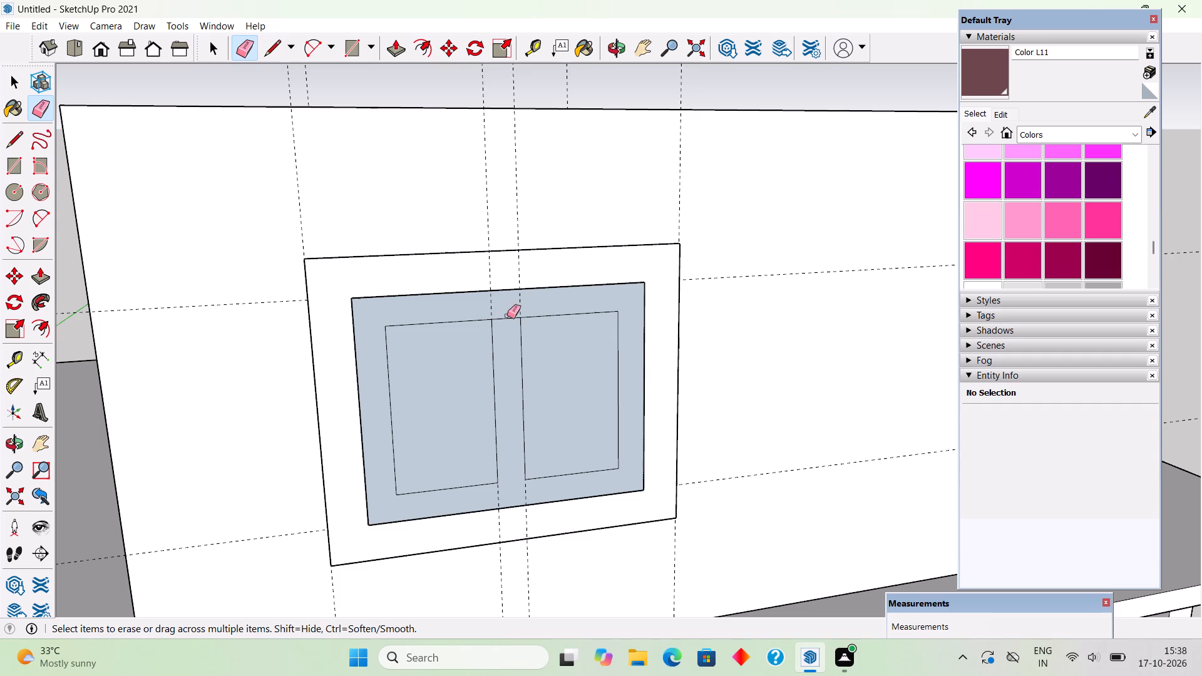
left_click(508, 319)
Delete the two pane faces to open up the upper window's frame.
key("space")
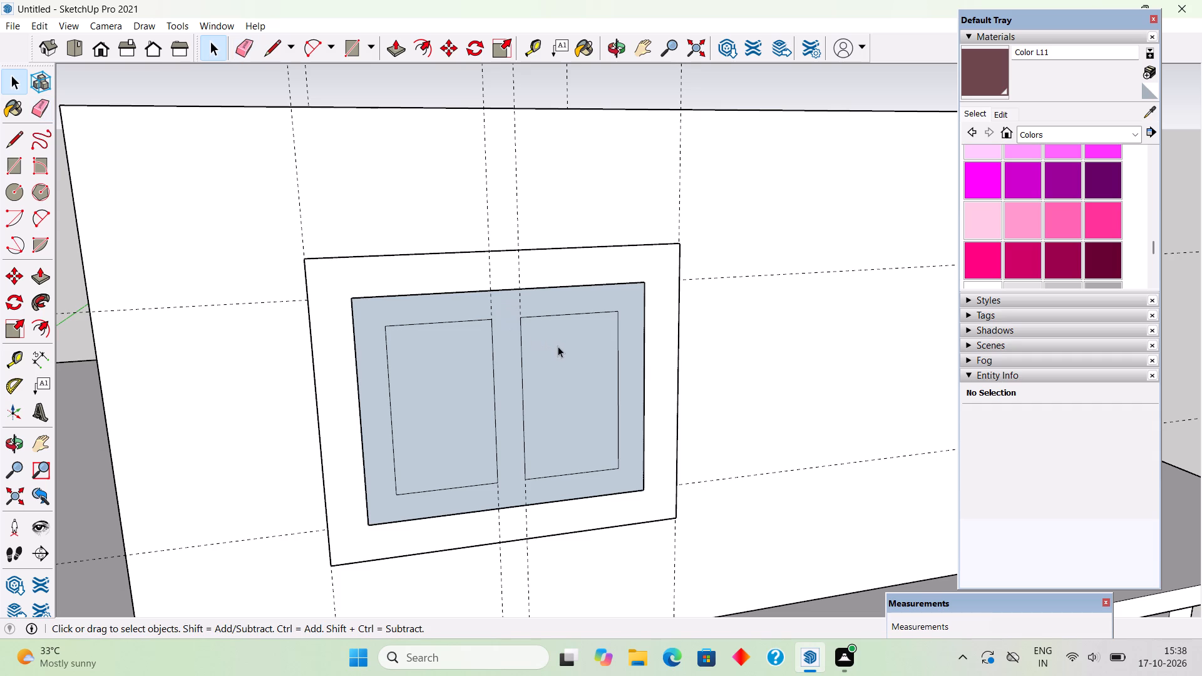
left_click(558, 346)
key("BackSpace")
key("BackSpace")
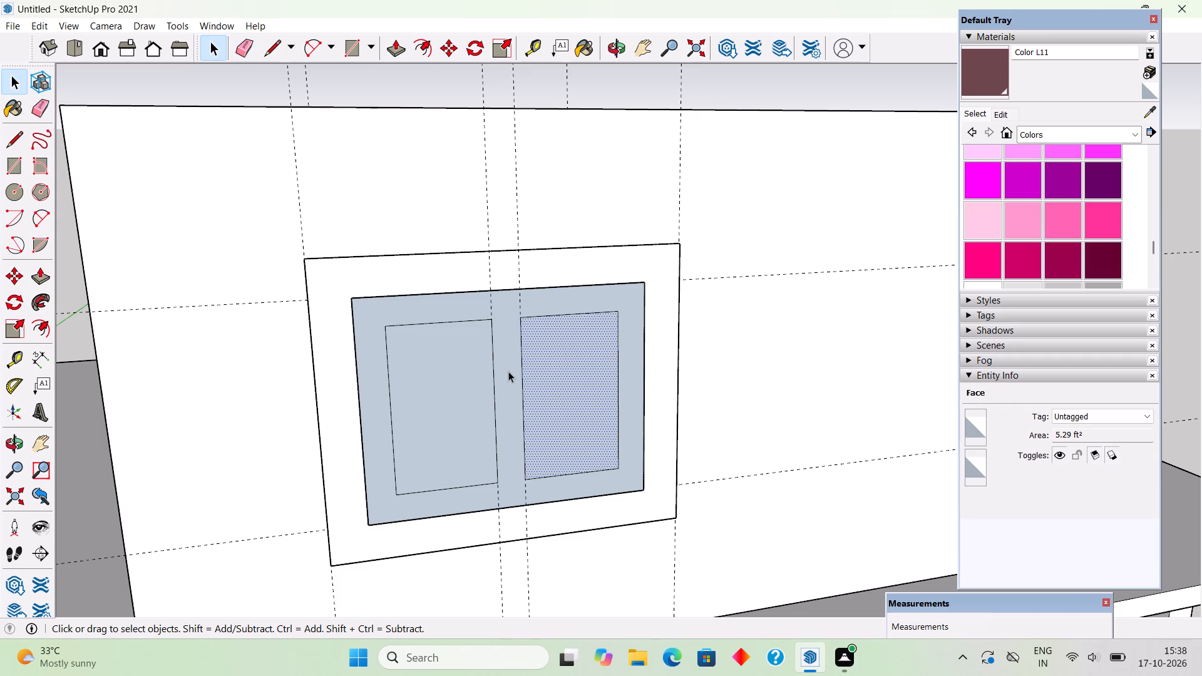
key("Delete")
left_click(462, 399)
key("Delete")
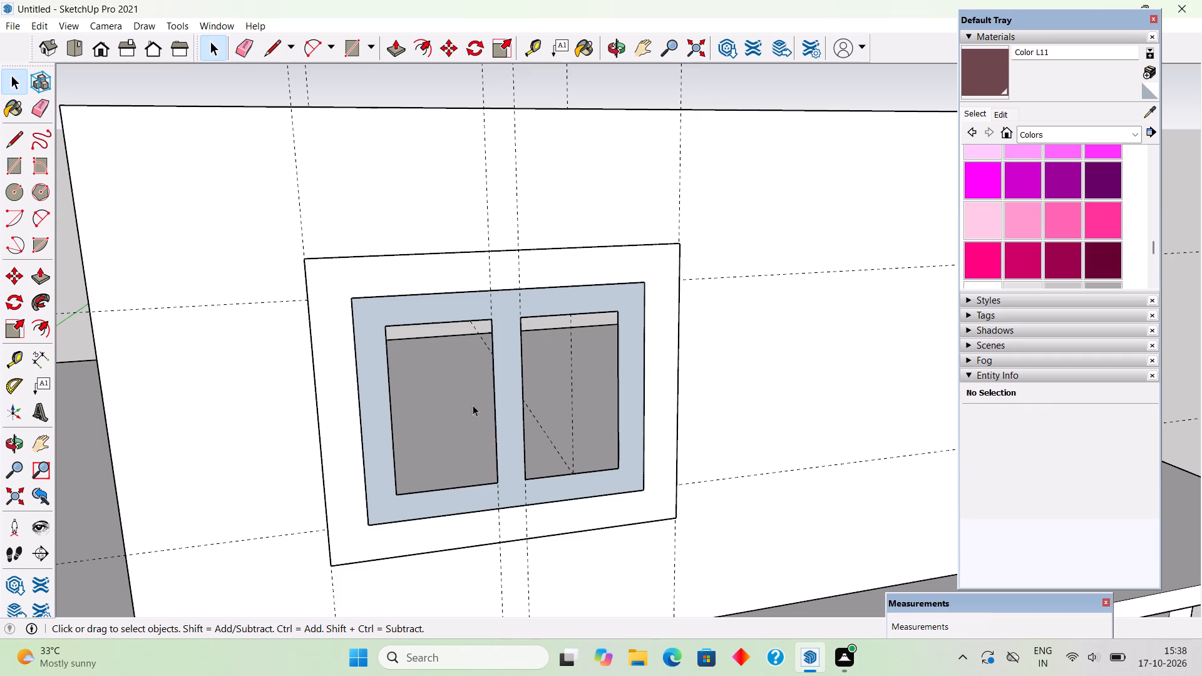
Extrude the upper window's frame face outward by 3".
left_click(513, 438)
key("p")
left_click(513, 438)
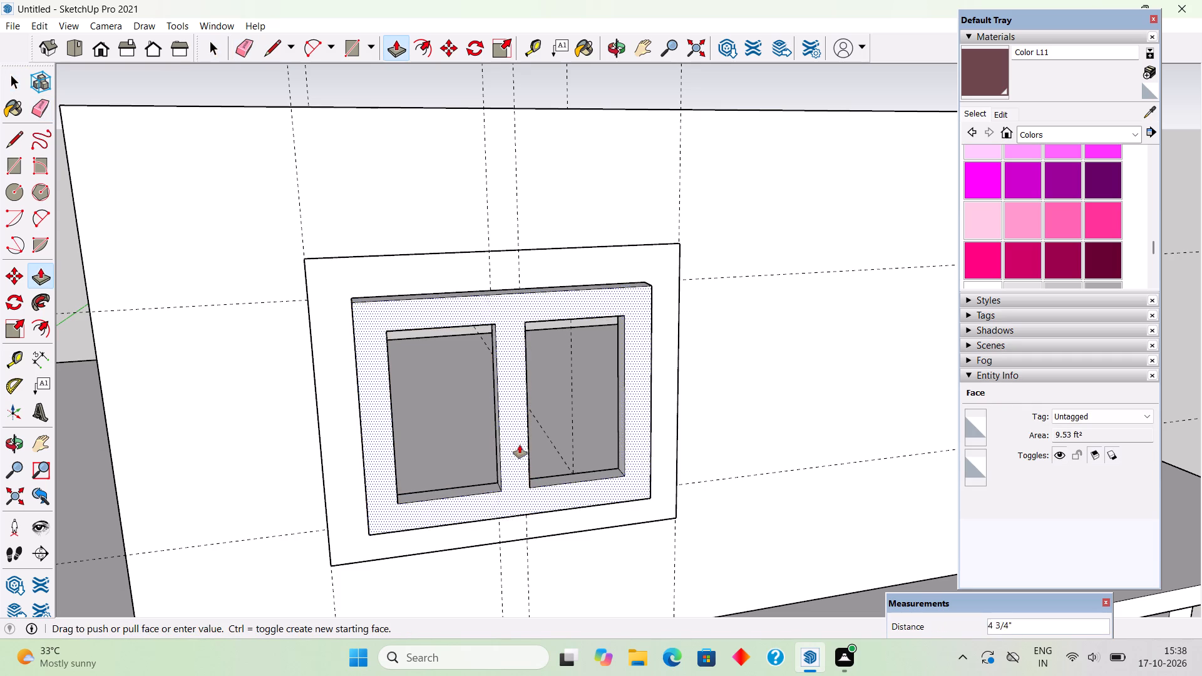
type("3\"")
key("Return")
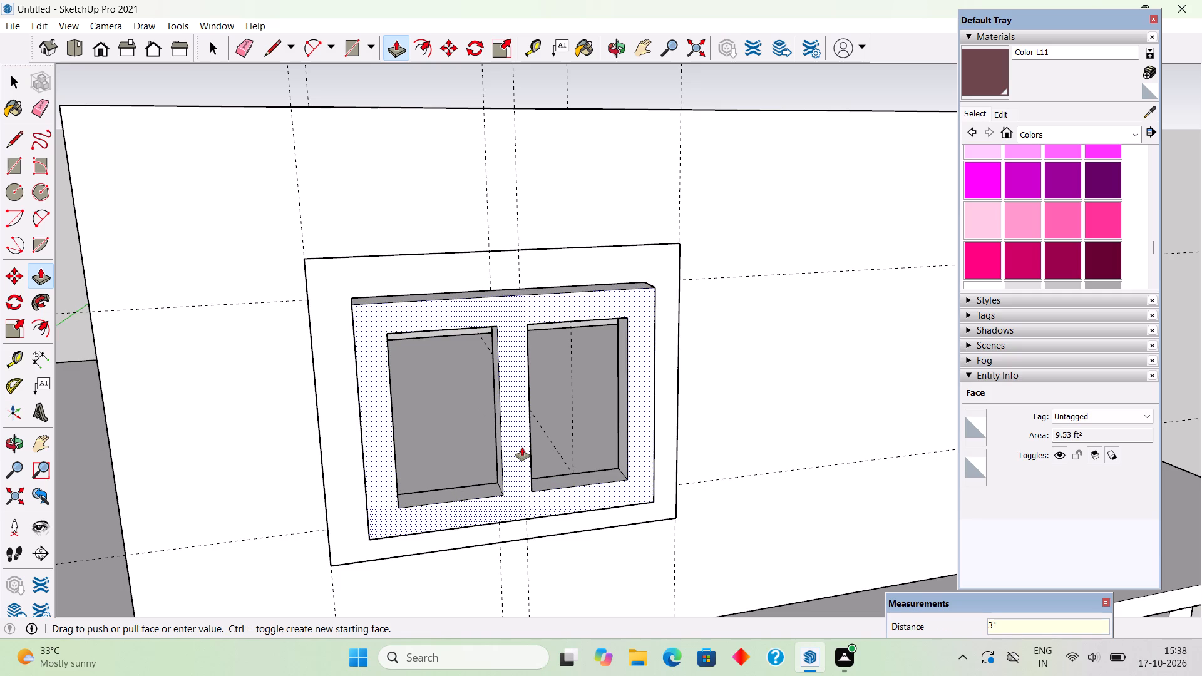
Make the whole extruded window frame a group.
key("space")
triple_click(516, 441)
right_click(516, 441)
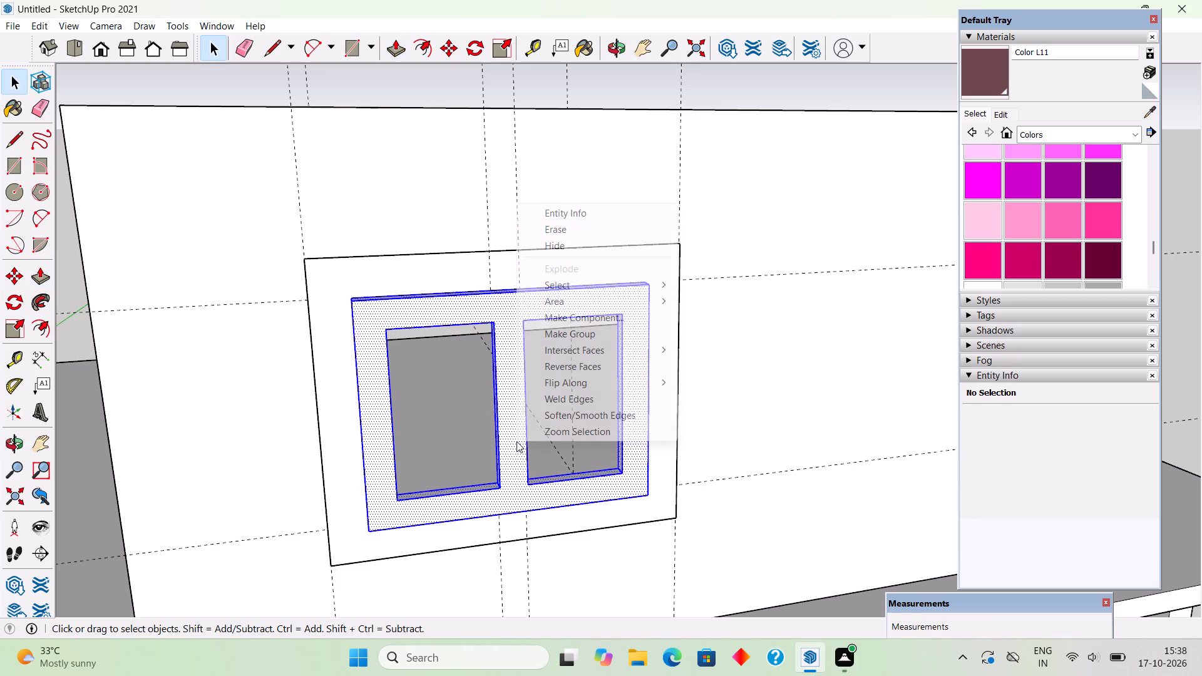
left_click(565, 339)
Move the frame group back from its lower front corner to the surround's lower inner corner, flush with the surround.
scroll(578, 376, "down", 2)
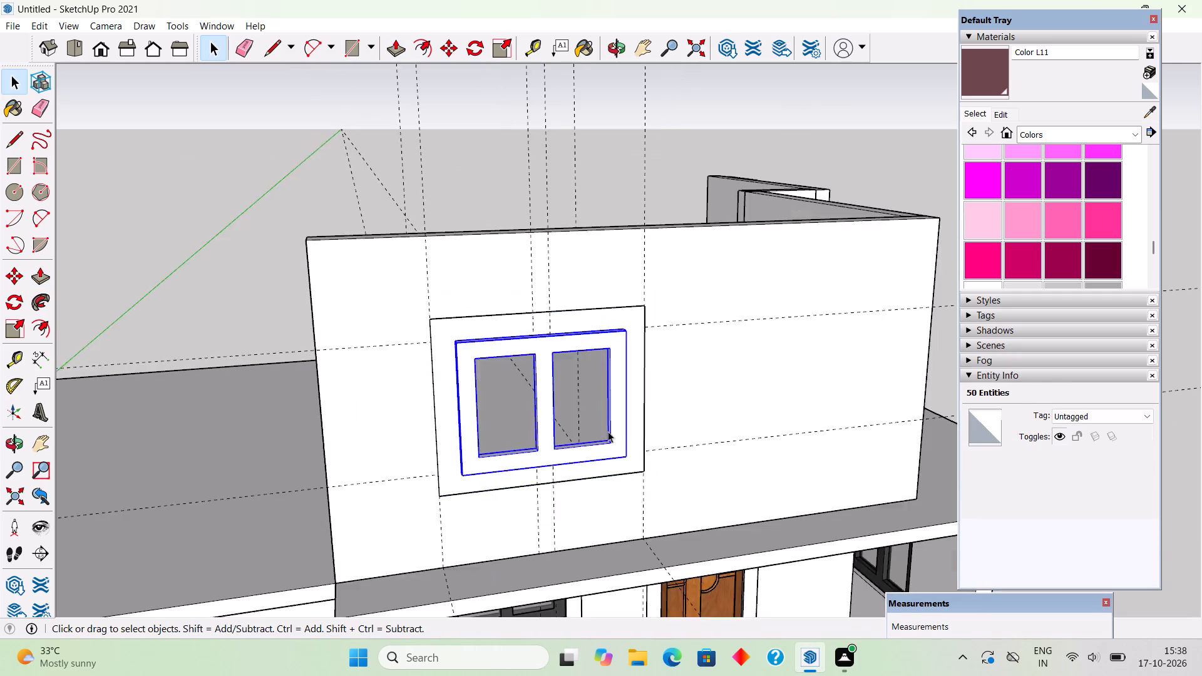
scroll(608, 431, "down", 2)
scroll(609, 474, "up", 6)
middle_click_drag(620, 454, 630, 496)
key("m")
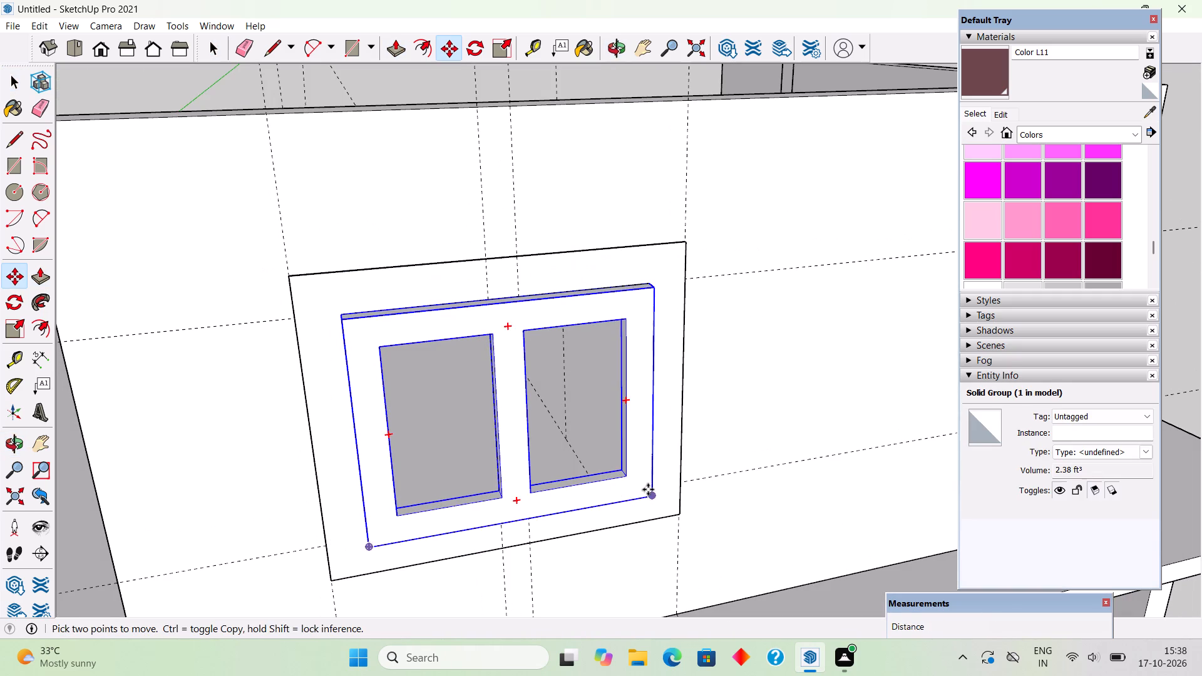
left_click(654, 499)
left_click(645, 487)
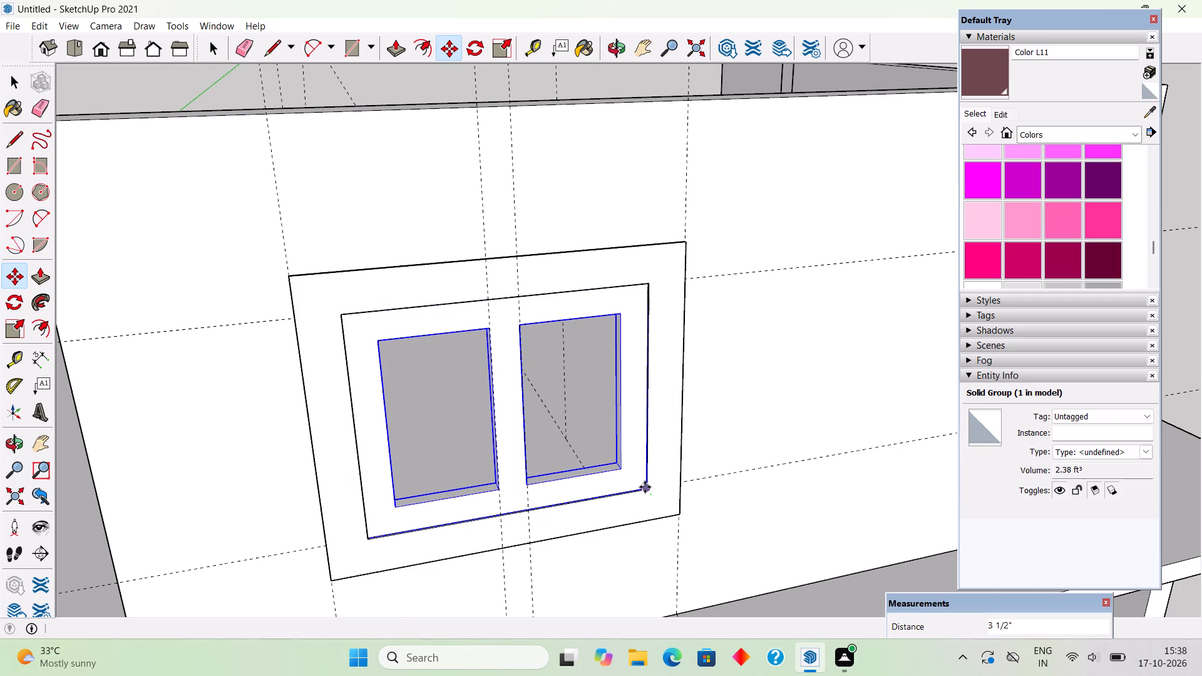
Move the frame group a further 1.5" into the window opening.
scroll(644, 490, "up", 13)
middle_click_drag(641, 488, 670, 543)
scroll(663, 511, "up", 12)
left_click(661, 477)
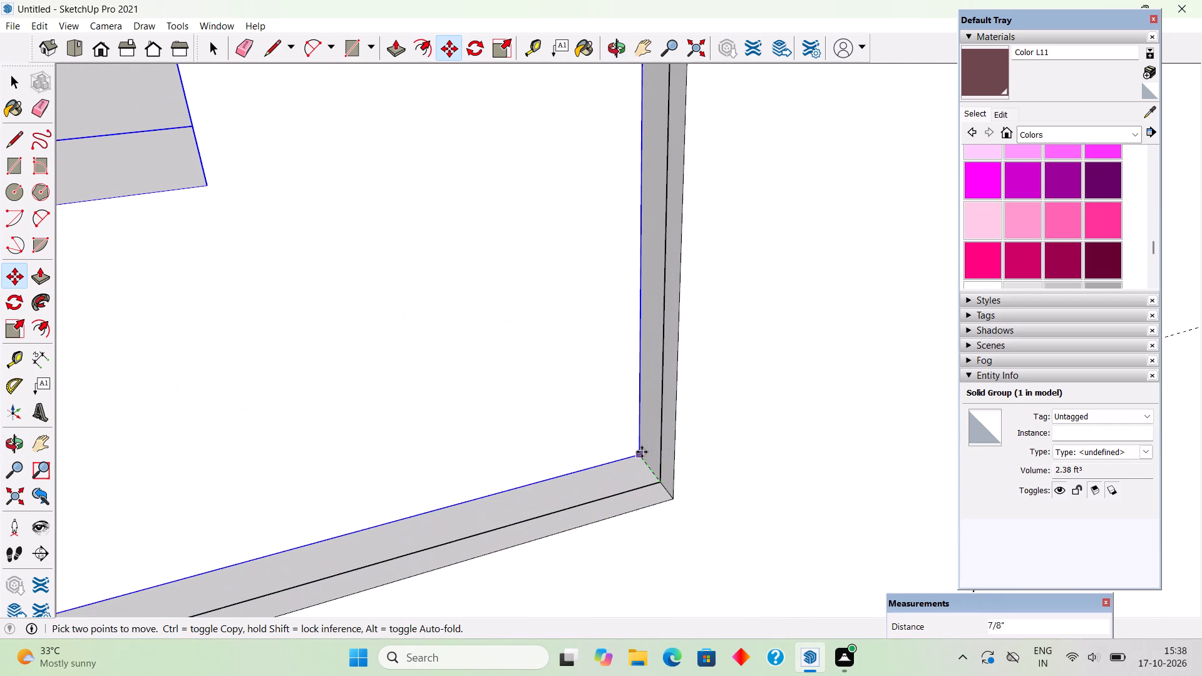
type("1.5\"")
key("Return")
key("space")
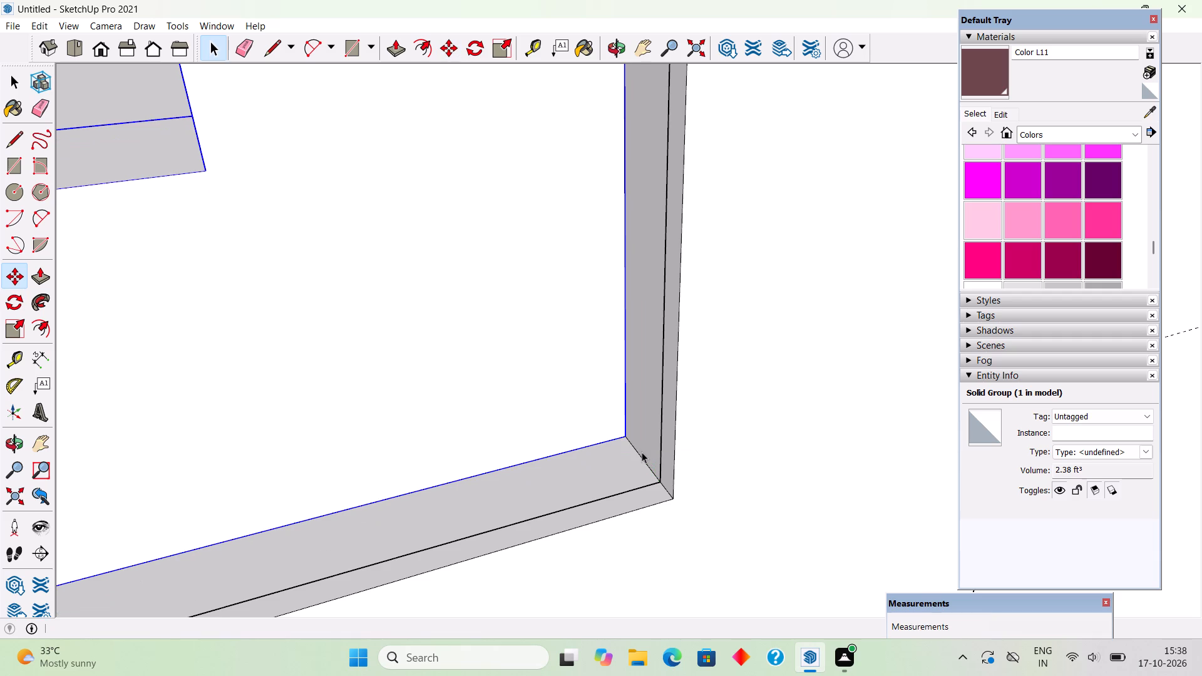
Draw a rectangle about 1' 9 3/16" by 3' across each of the upper window frame's two openings for the glass.
scroll(642, 452, "down", 20)
scroll(642, 452, "down", 3)
left_click(455, 324)
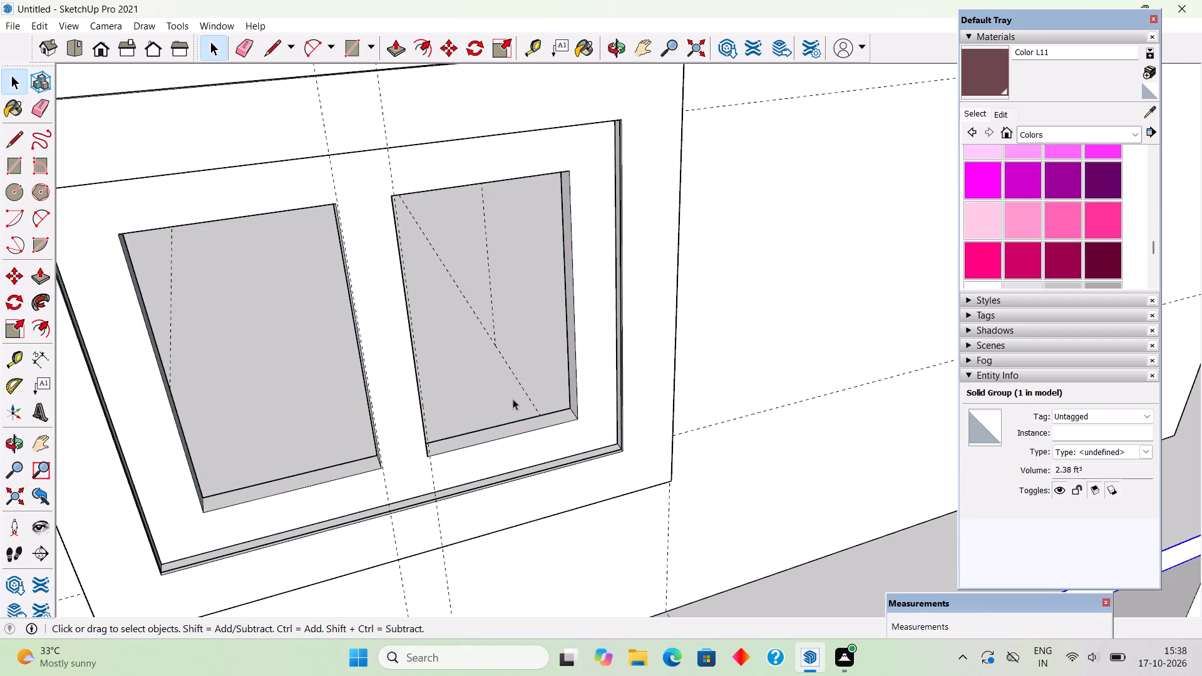
scroll(511, 395, "down", 4)
middle_click_drag(507, 388, 491, 367)
middle_click_drag(476, 355, 456, 293)
scroll(404, 272, "down", 6)
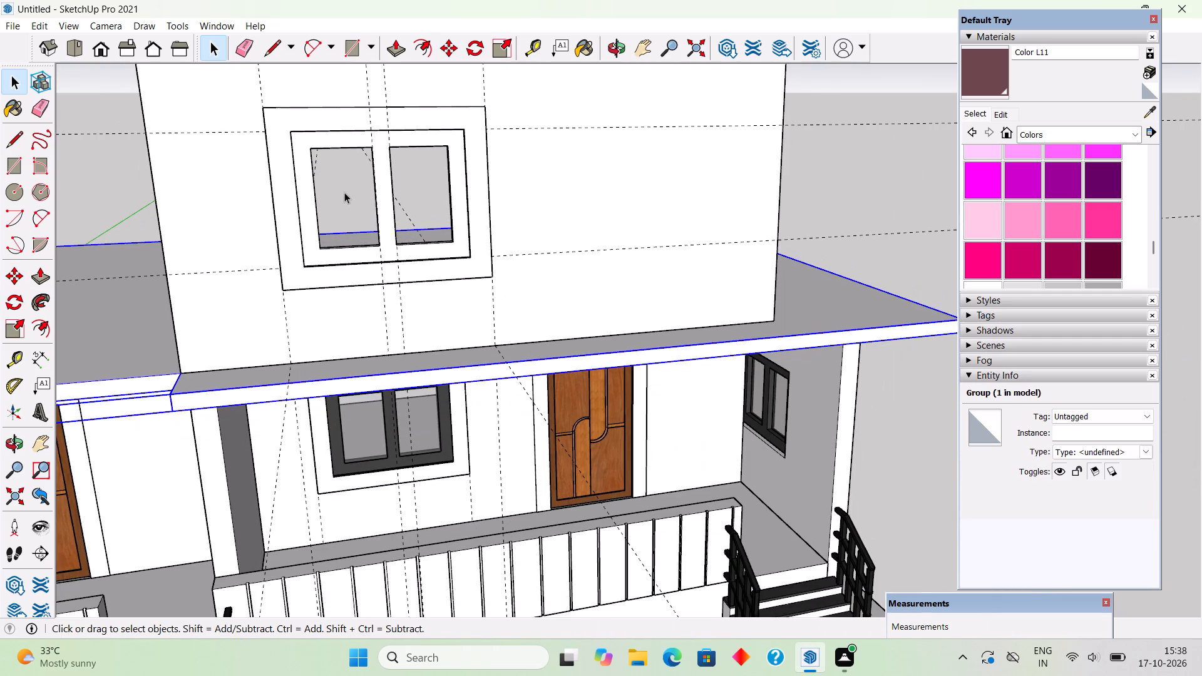
left_click(344, 192)
scroll(344, 140, "down", 6)
scroll(367, 111, "up", 9)
middle_click_drag(303, 151, 283, 127)
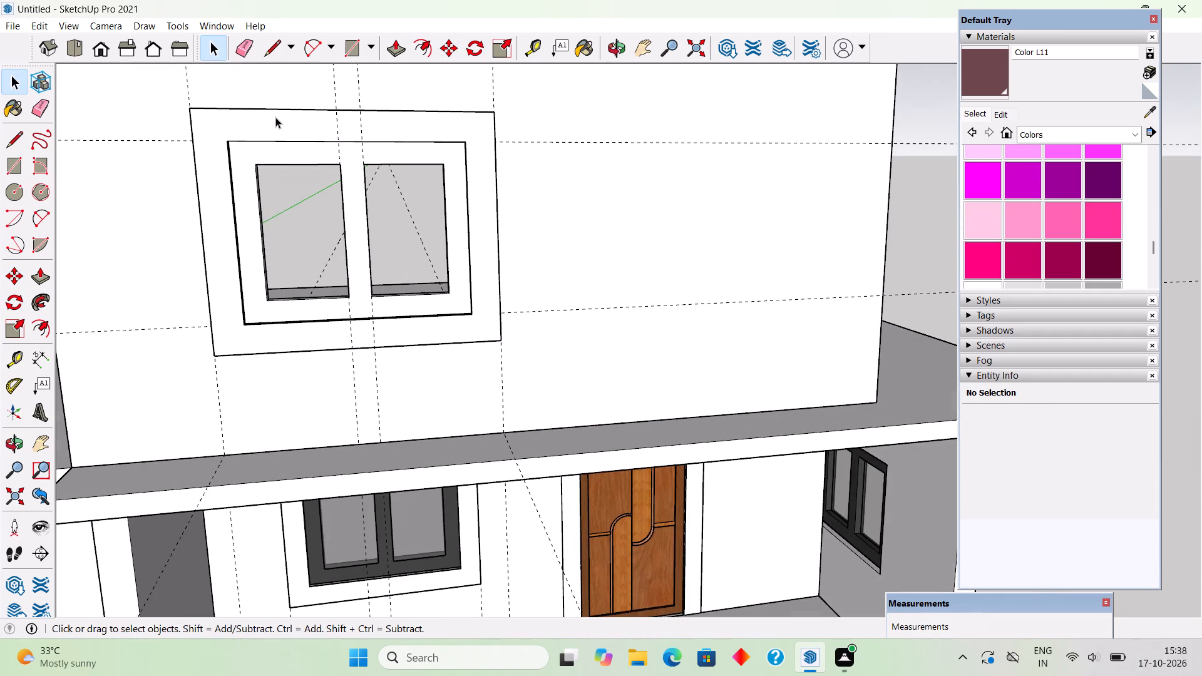
key("r")
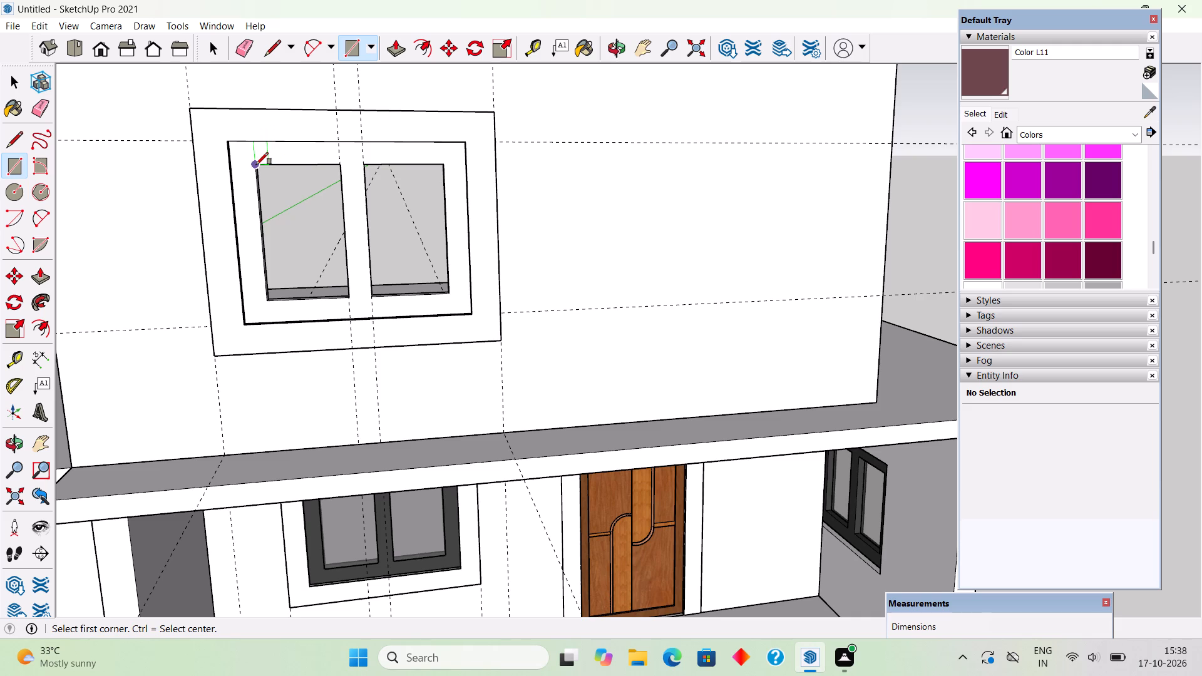
left_click(256, 165)
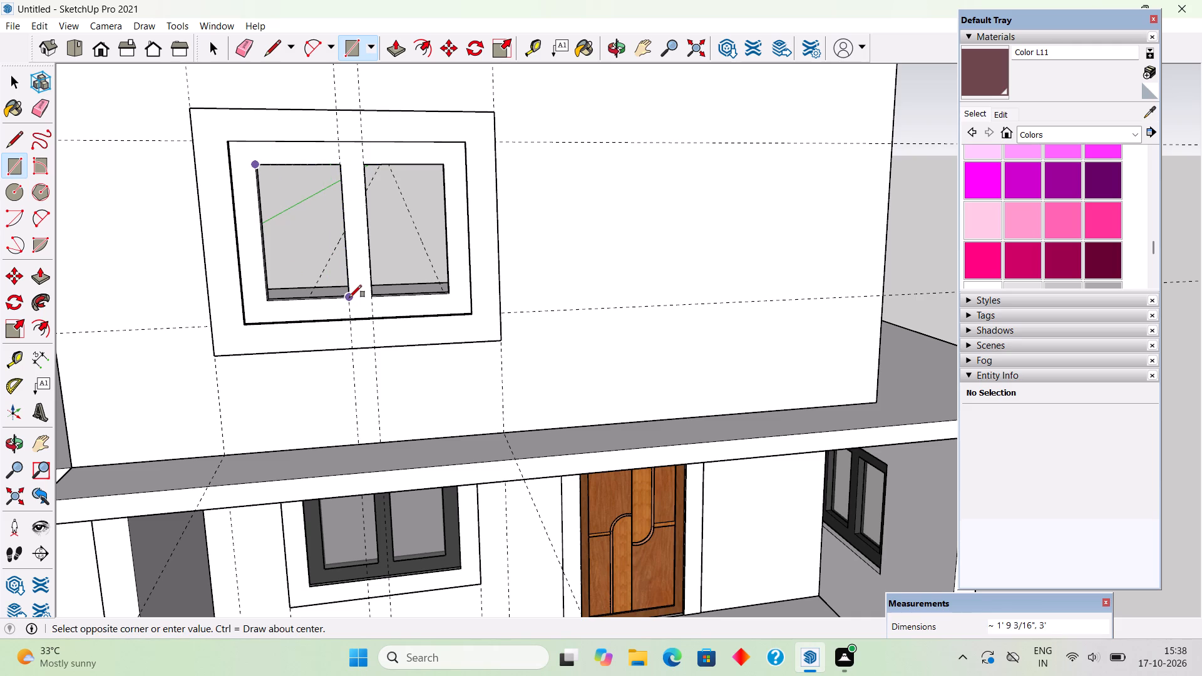
left_click(349, 297)
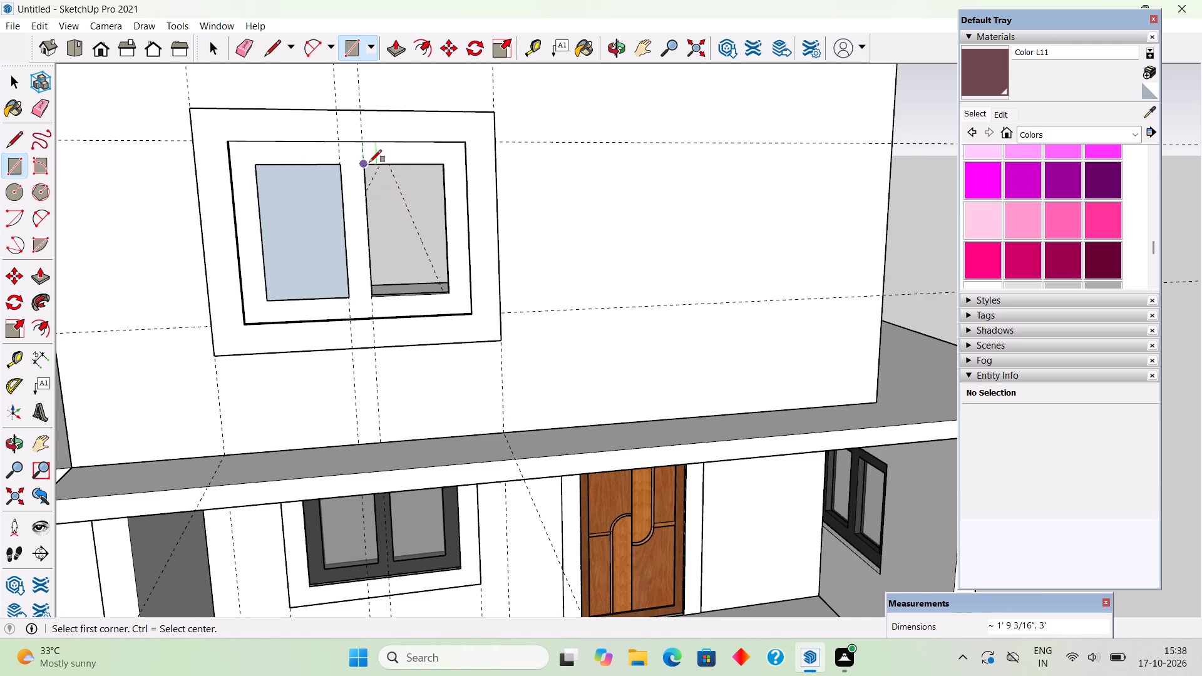
left_click(369, 162)
left_click(448, 289)
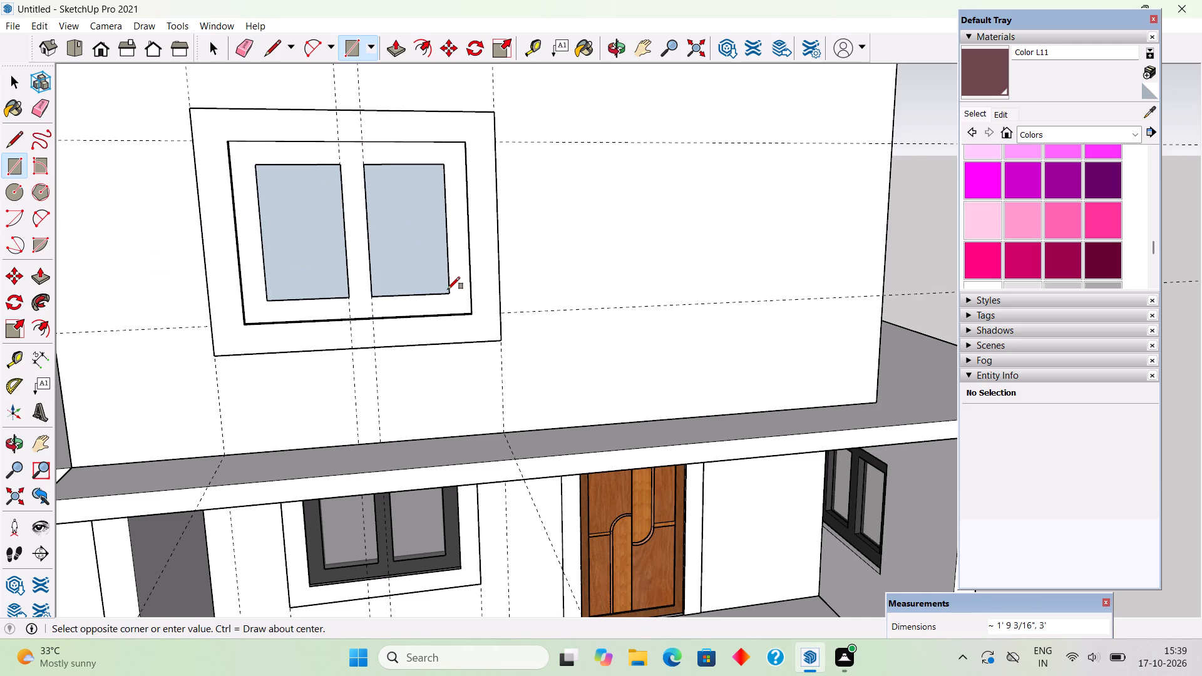
Make each of the two glass pane rectangles its own group.
key("space")
triple_click(436, 268)
right_click(436, 268)
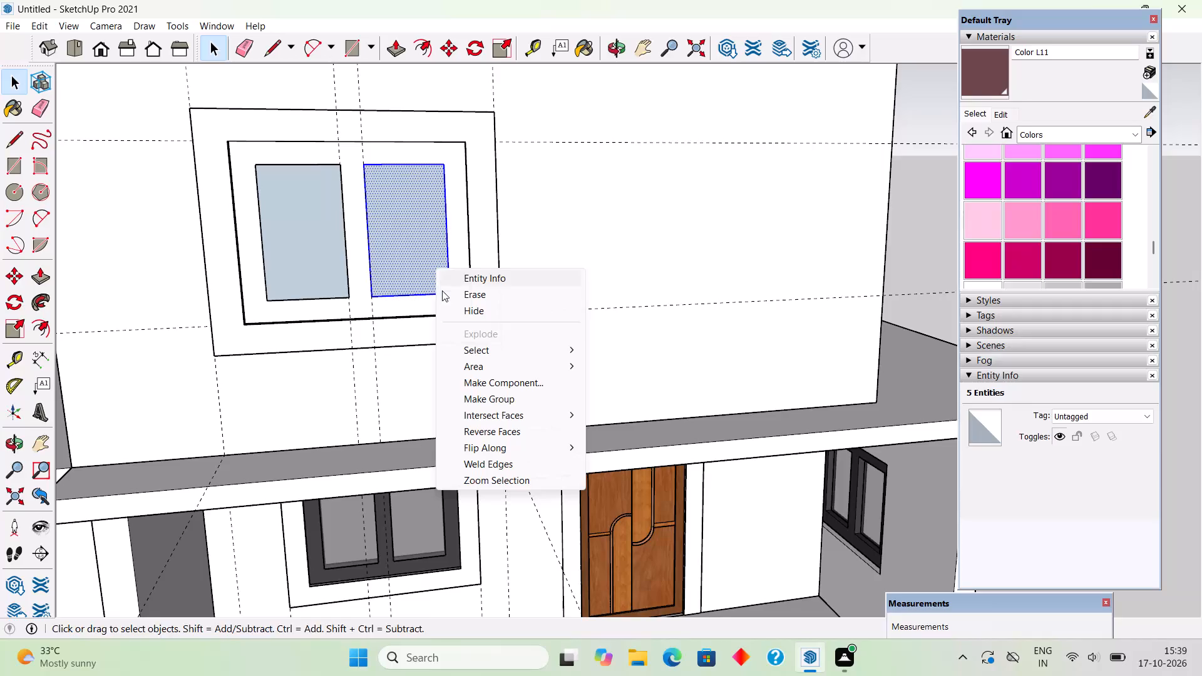
left_click(478, 394)
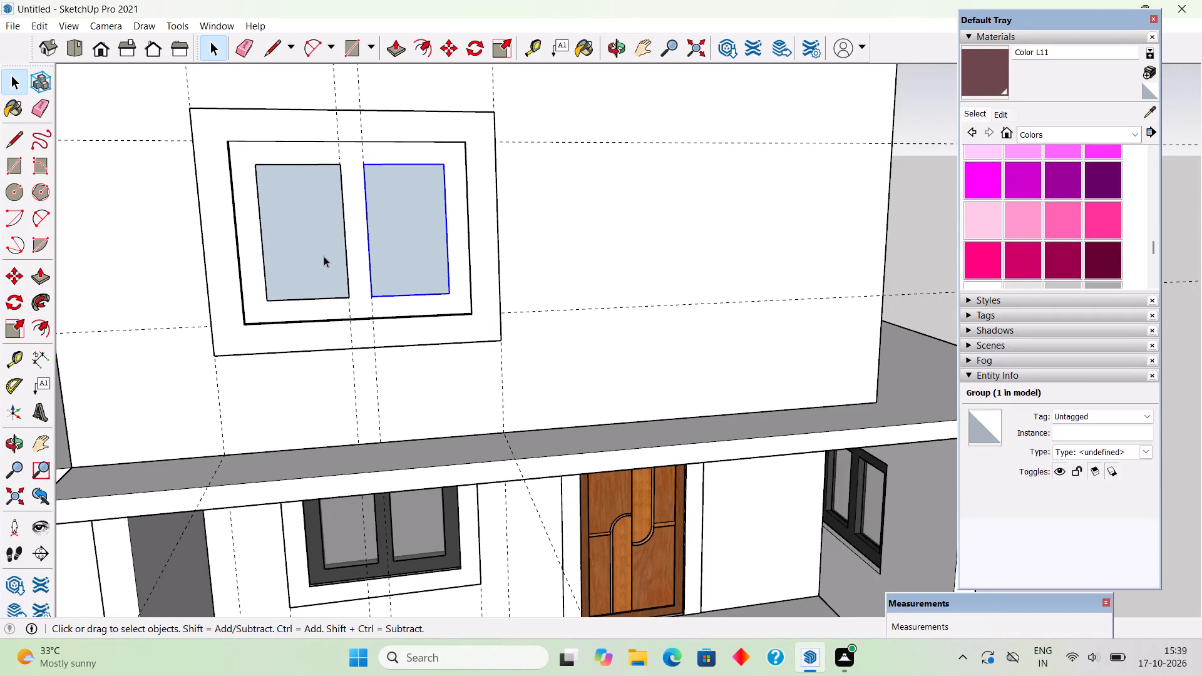
triple_click(324, 256)
right_click(324, 256)
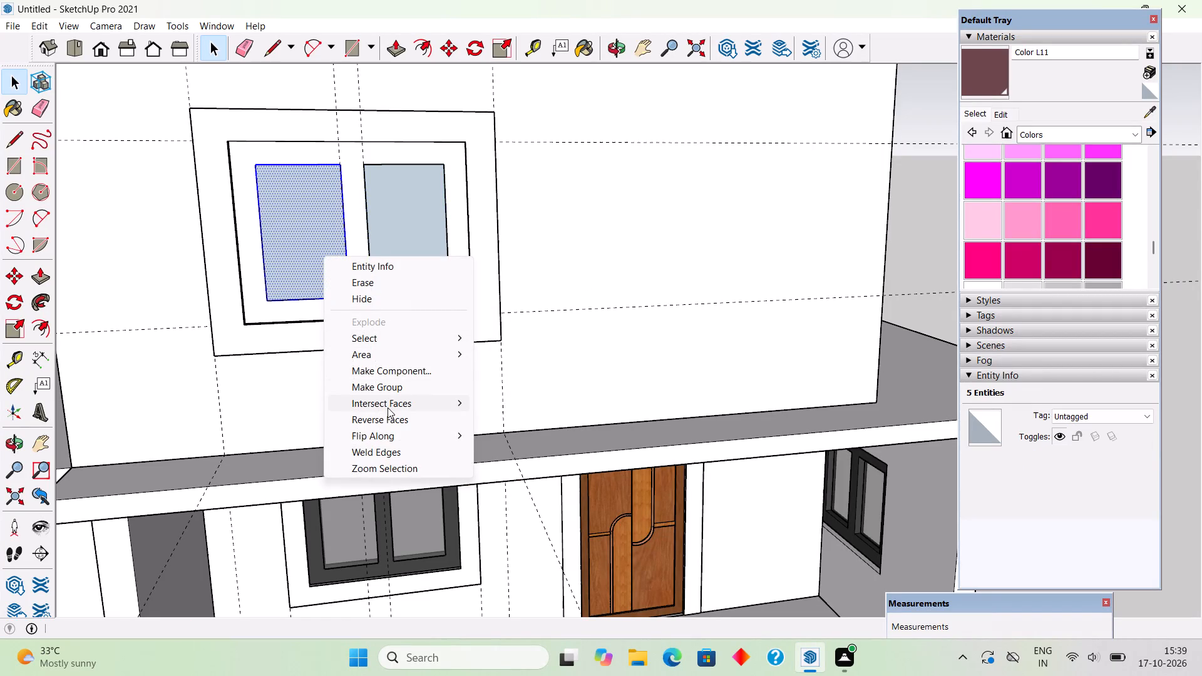
left_click(393, 386)
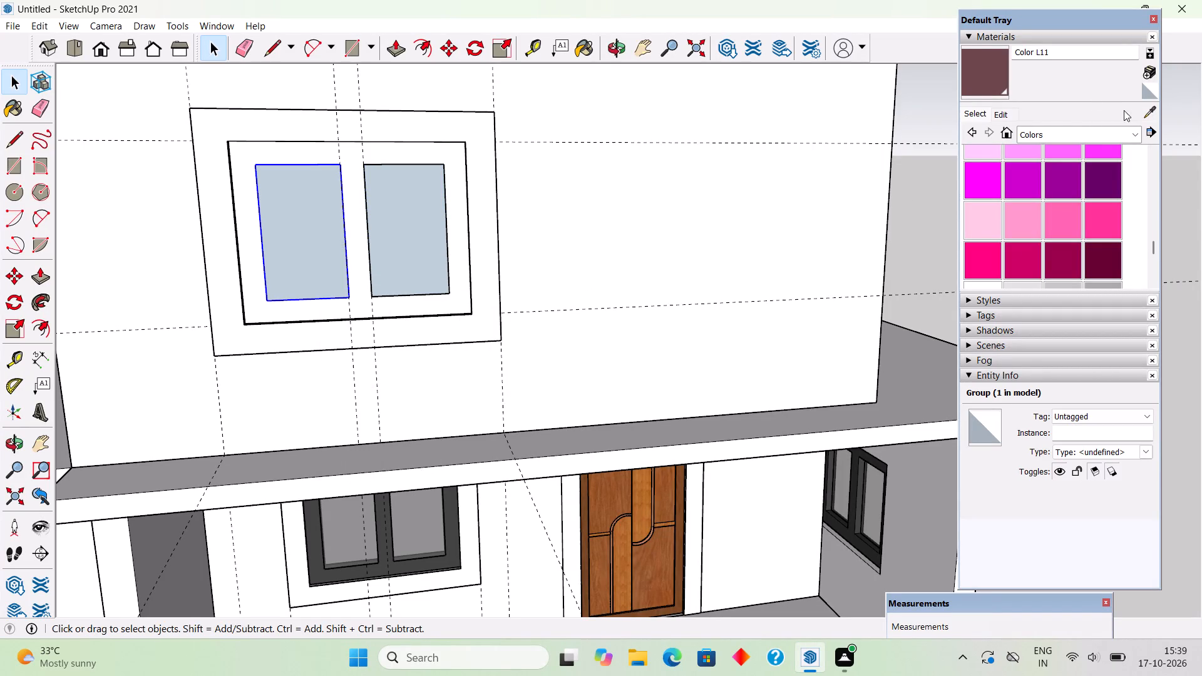
Sample Color M07 from the ground-floor window frame and paint the upper window's frame with it.
left_click(1140, 113)
left_click(1144, 116)
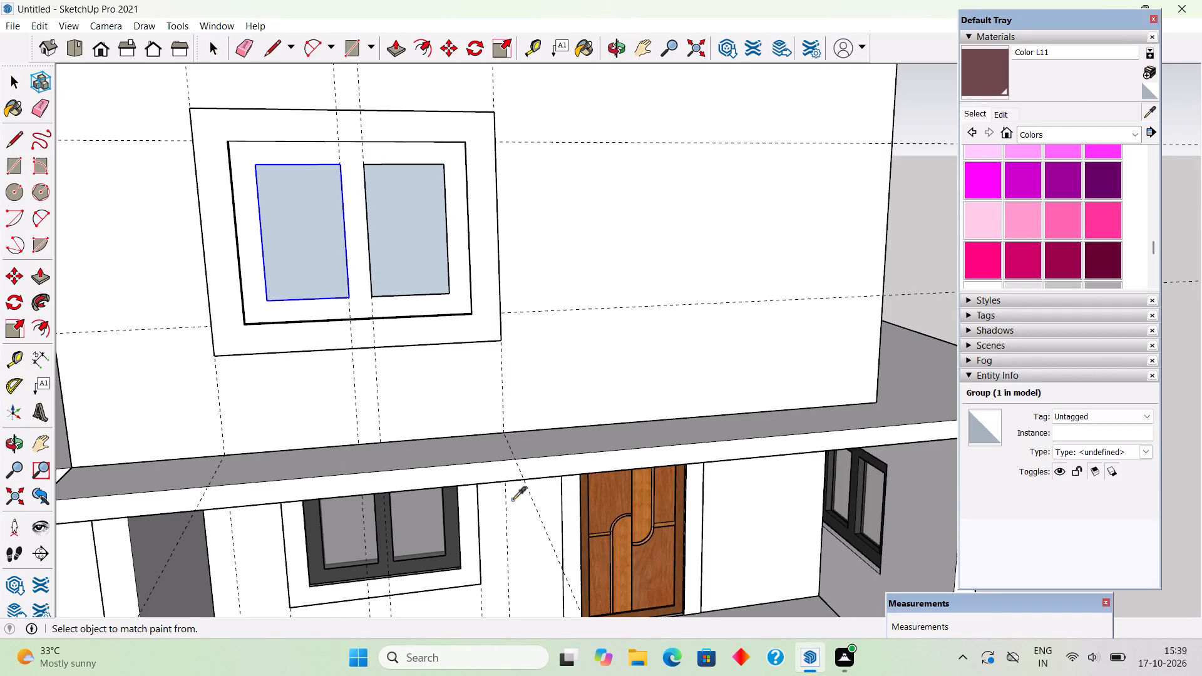
left_click(446, 565)
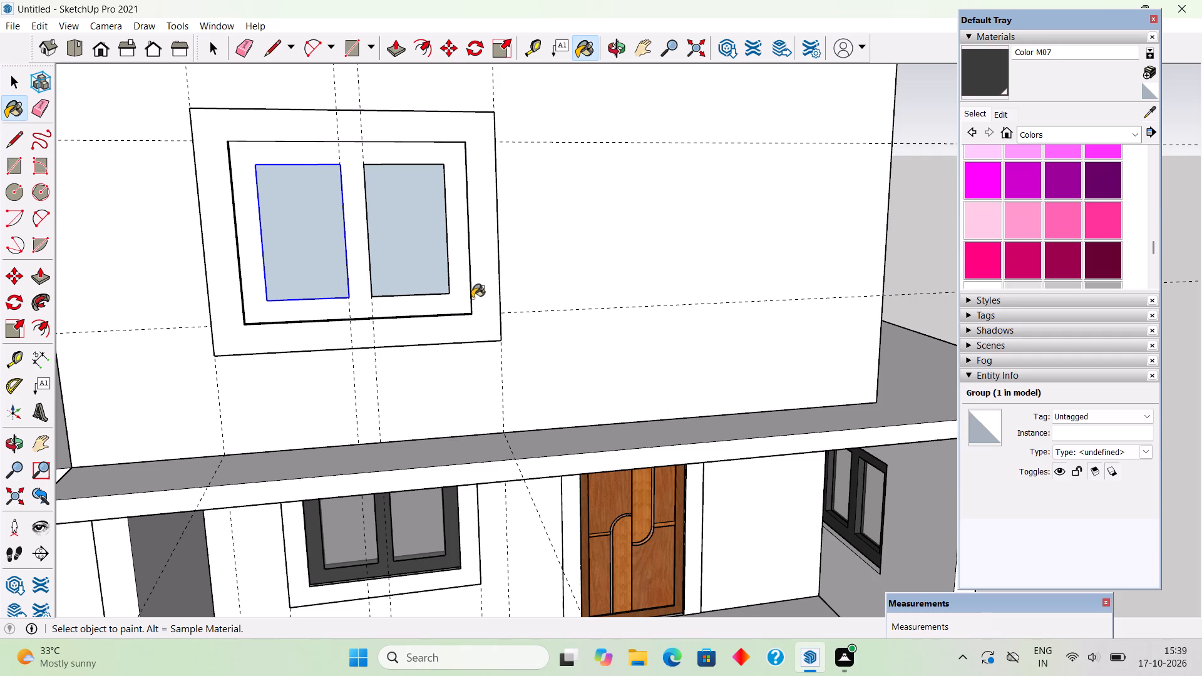
left_click(463, 296)
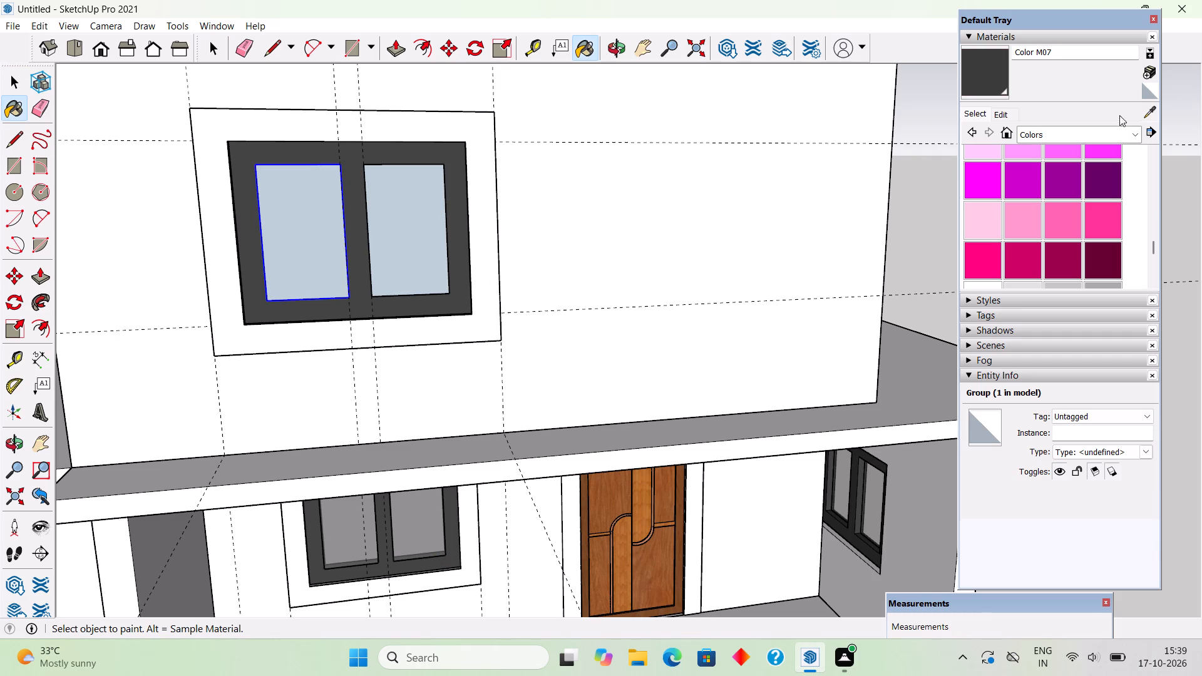
Sample Translucent Glass Gray from the ground-floor window's pane and paint both upper window panes with it.
left_click(1153, 114)
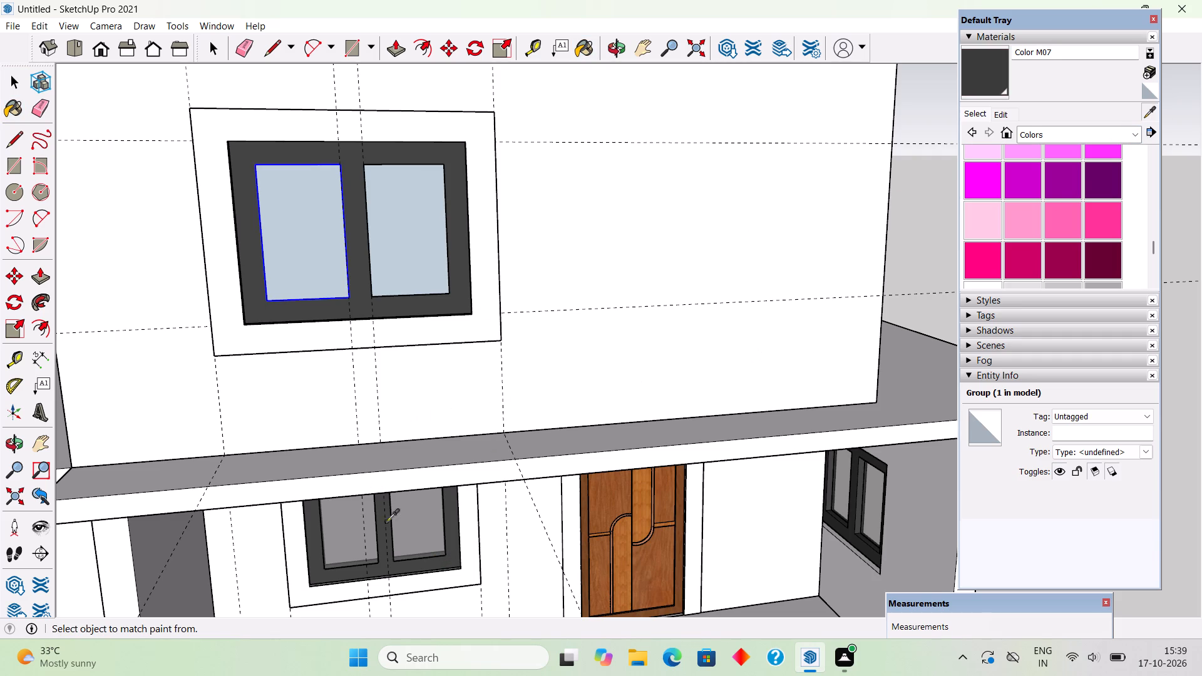
left_click(406, 521)
left_click(431, 257)
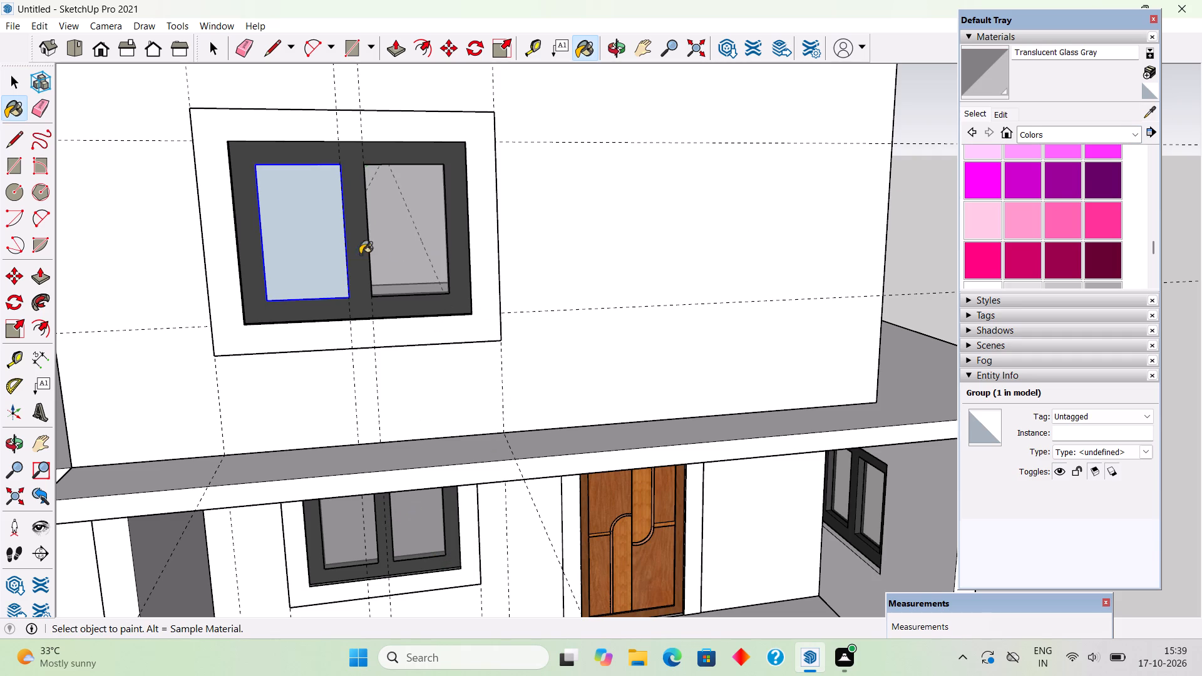
left_click(298, 252)
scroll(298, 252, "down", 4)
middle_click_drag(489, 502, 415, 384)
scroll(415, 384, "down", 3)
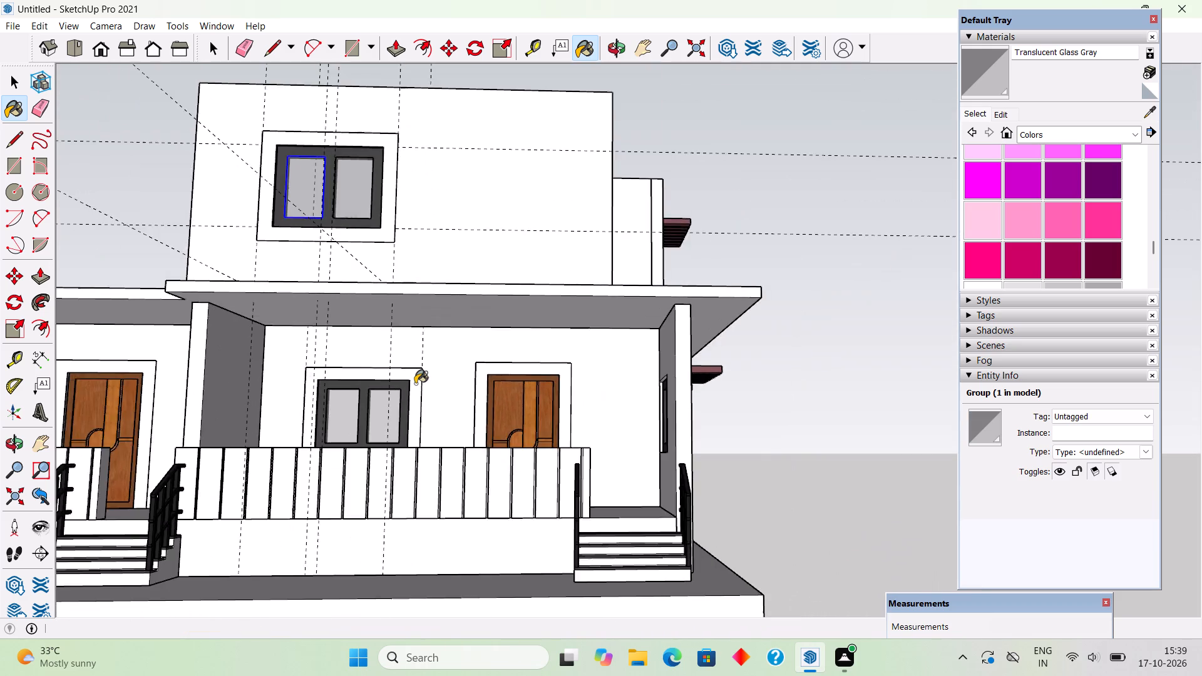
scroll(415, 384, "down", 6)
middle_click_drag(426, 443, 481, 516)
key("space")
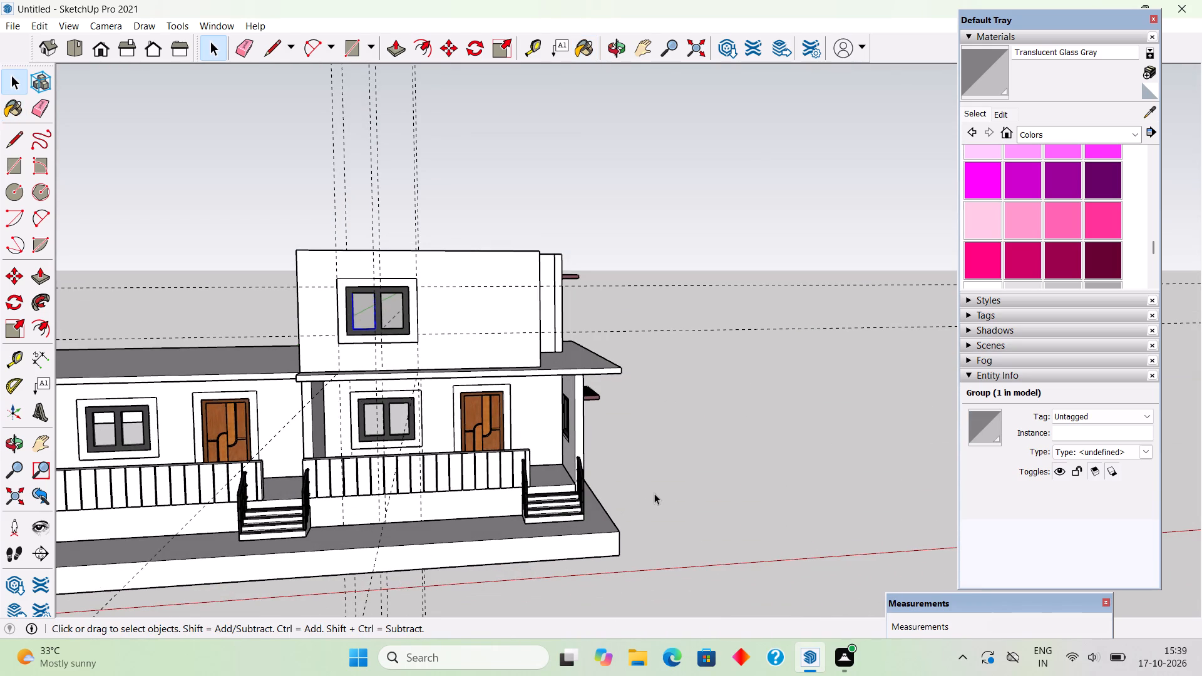
Sample Wood Cherry Original from the ground-floor front door and paint the upper-storey terrace door's panel and frame with it.
left_click(654, 493)
middle_click_drag(654, 504, 712, 545)
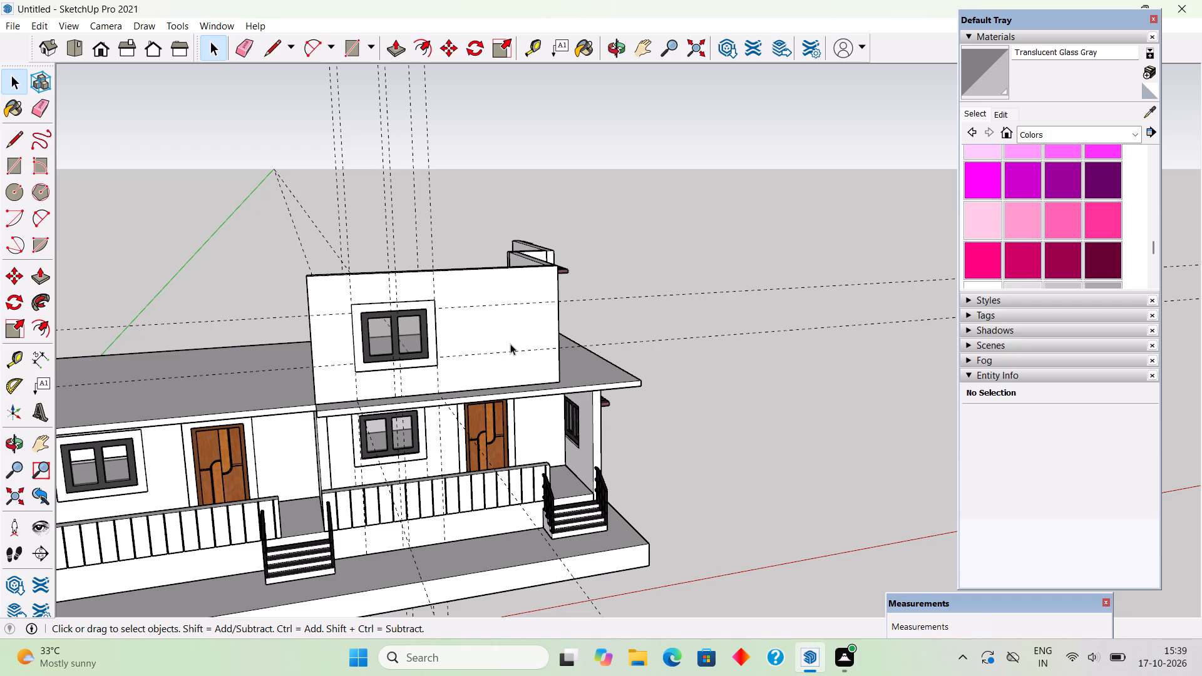
scroll(509, 339, "up", 5)
scroll(509, 339, "down", 5)
scroll(362, 421, "down", 8)
middle_click_drag(333, 412, 306, 384)
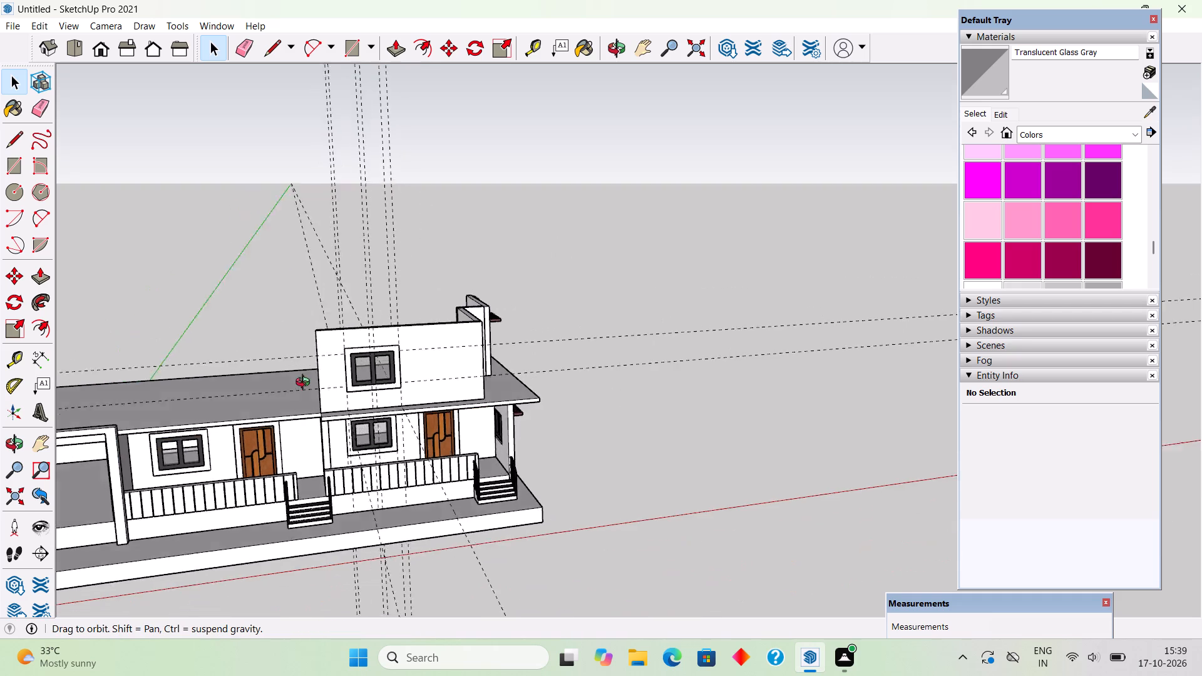
middle_click_drag(306, 384, 747, 484)
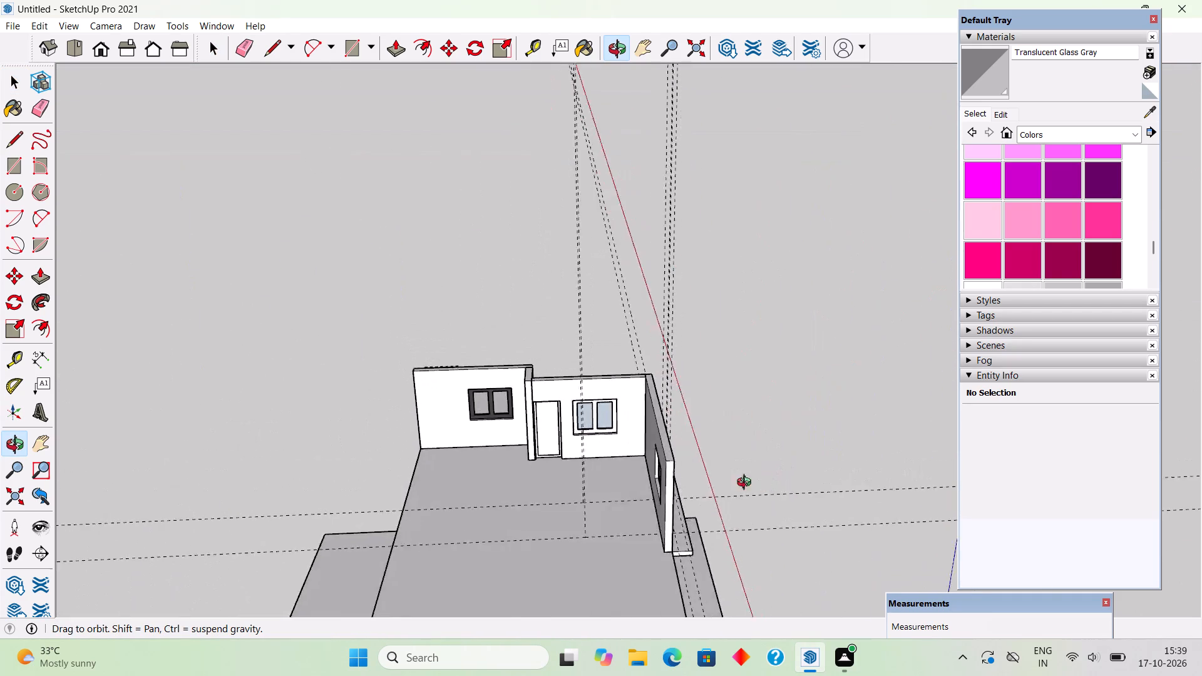
middle_click_drag(747, 484, 188, 444)
middle_click_drag(529, 448, 378, 400)
scroll(558, 354, "up", 5)
scroll(452, 381, "up", 7)
middle_click_drag(396, 429, 390, 437)
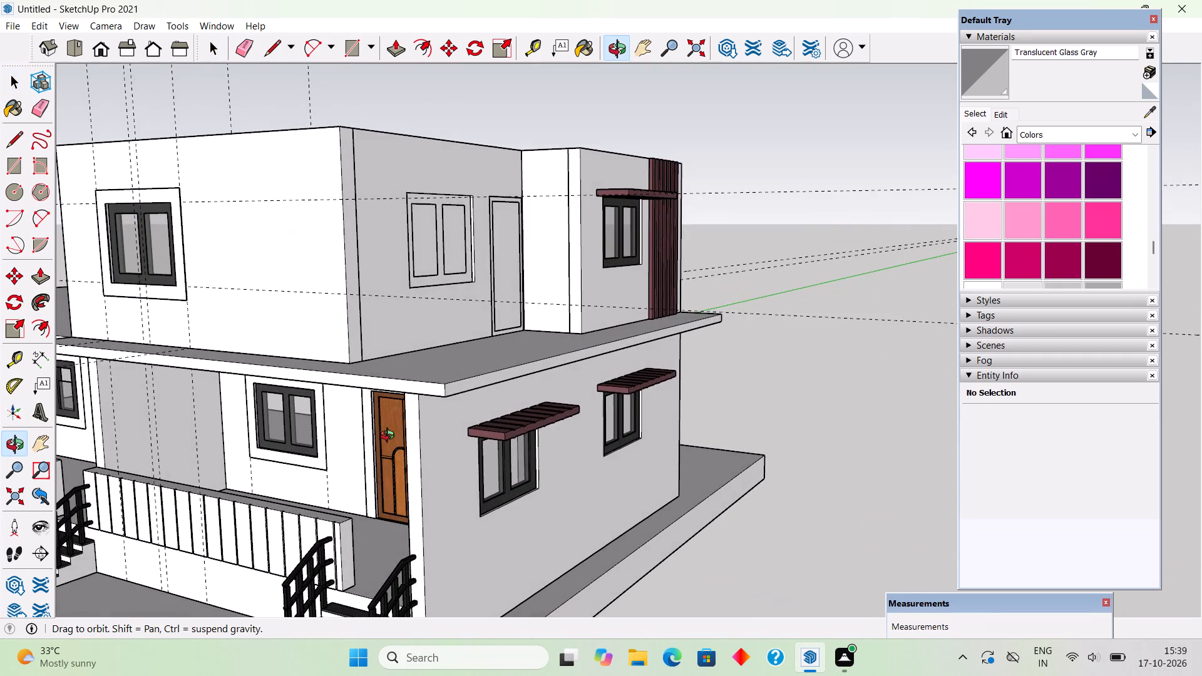
middle_click_drag(390, 437, 453, 442)
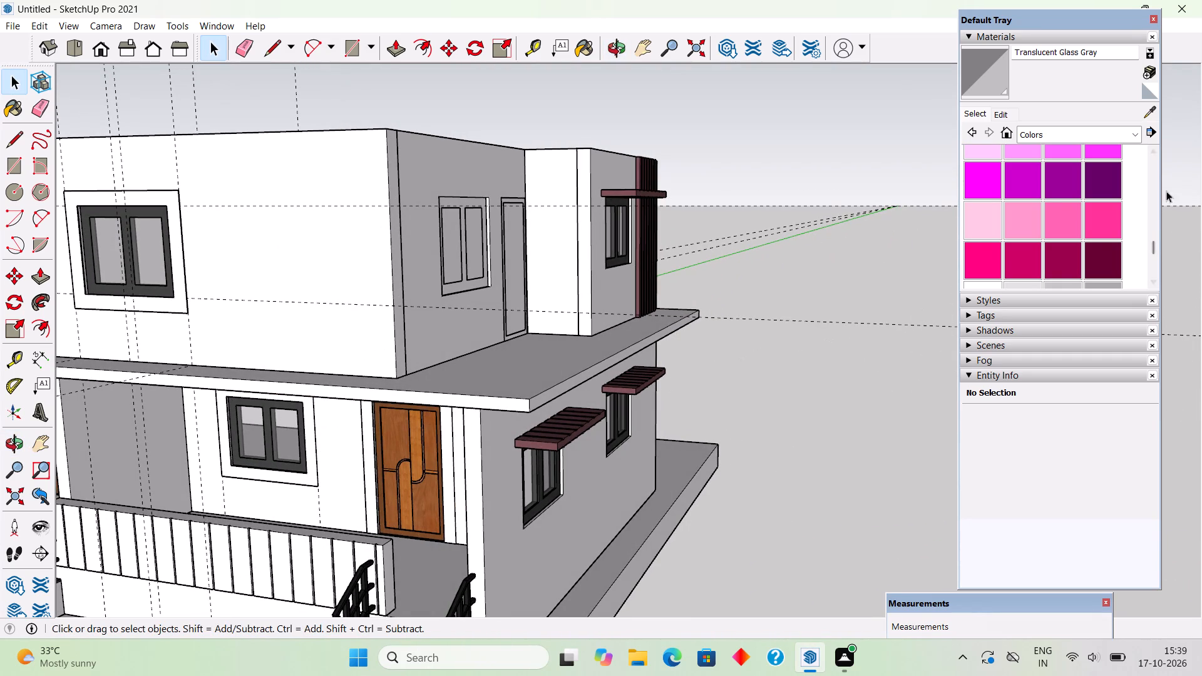
left_click(1147, 107)
left_click(429, 443)
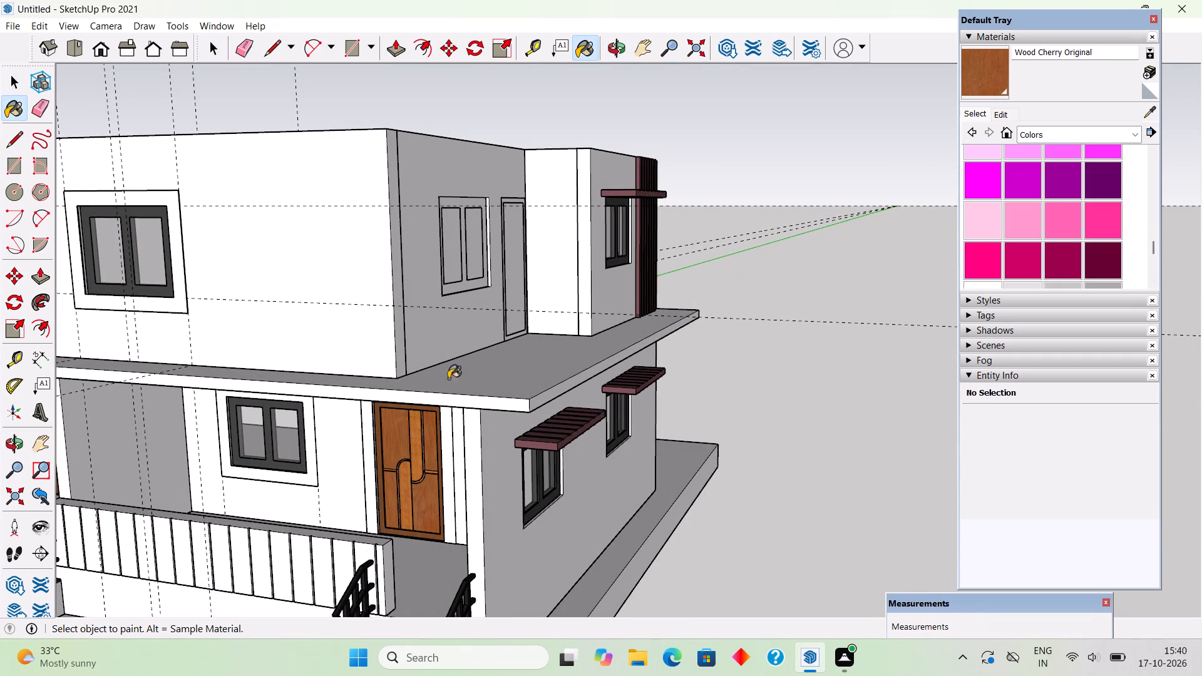
left_click(515, 255)
middle_click_drag(515, 255, 364, 335)
scroll(479, 223, "up", 5)
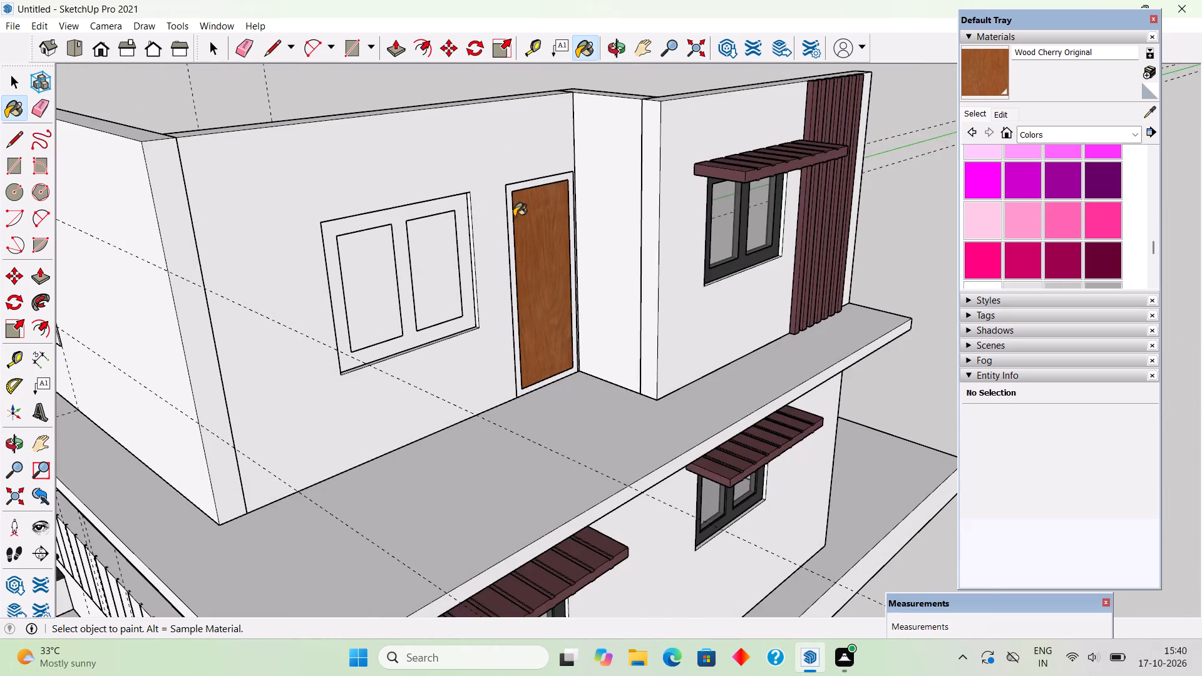
scroll(515, 217, "up", 3)
left_click(509, 223)
scroll(558, 317, "down", 4)
middle_click_drag(574, 379, 572, 339)
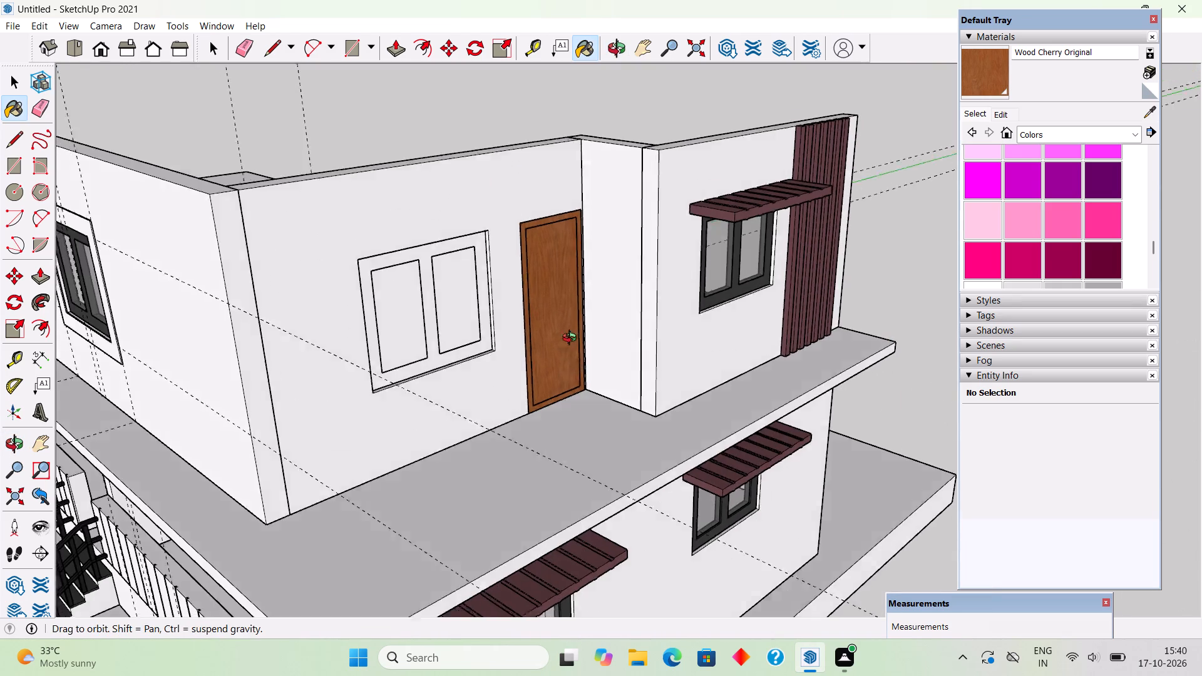
middle_click_drag(572, 339, 588, 297)
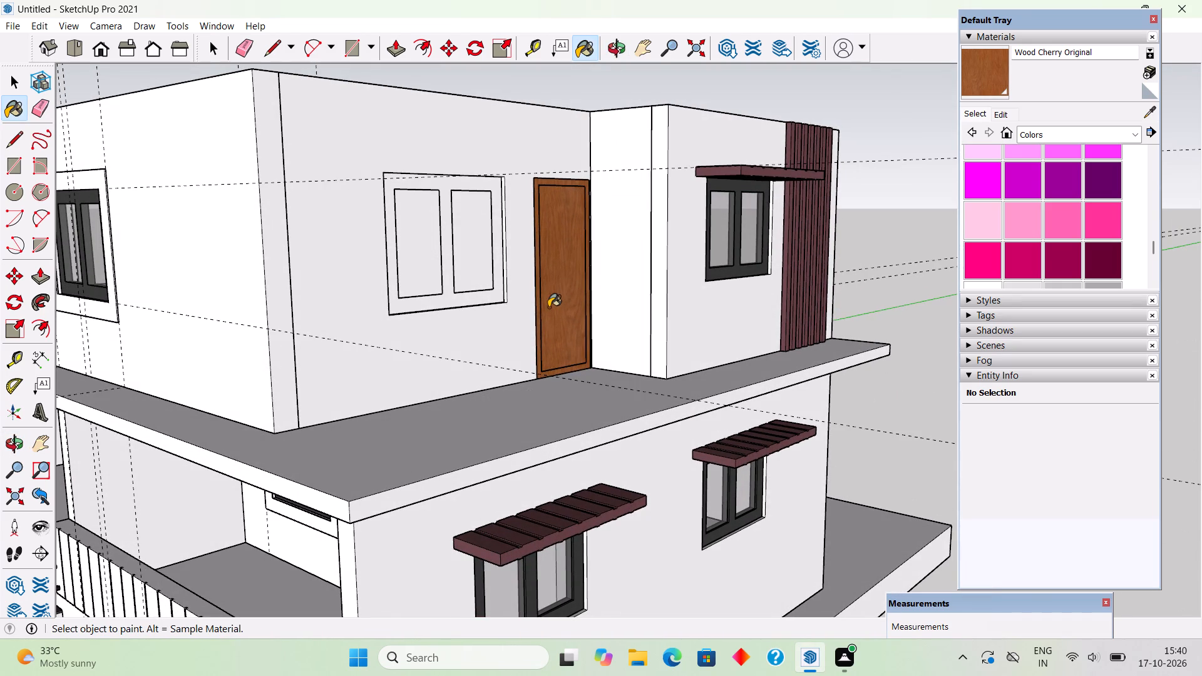
key("space")
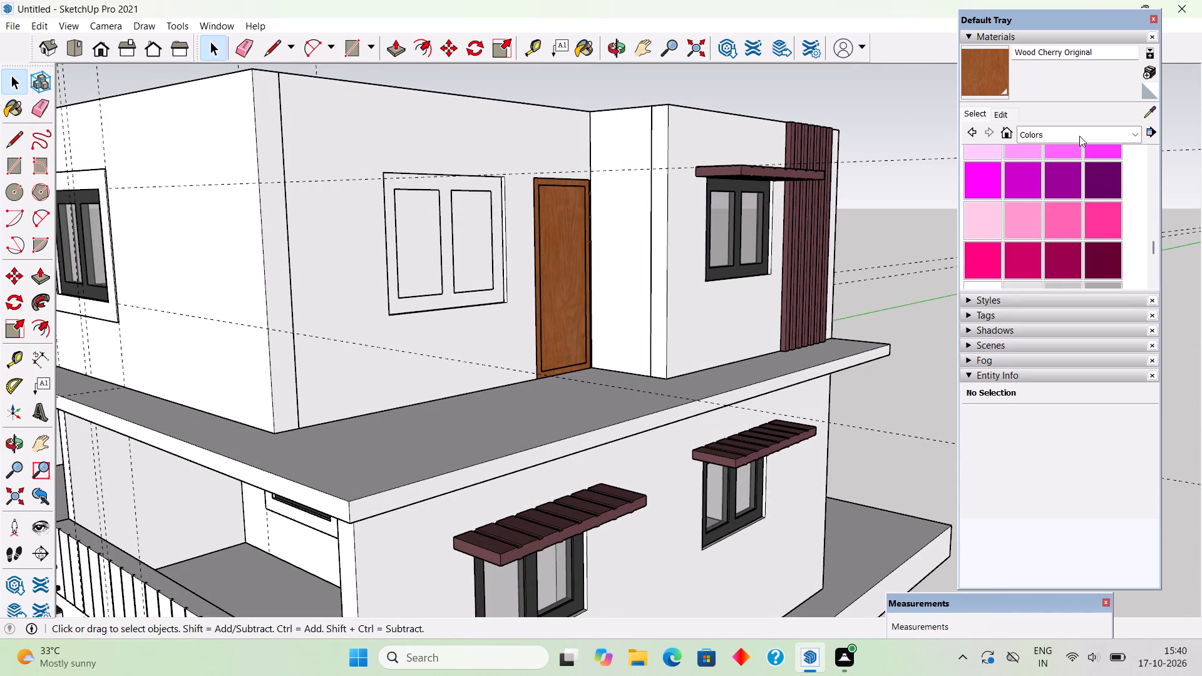
Sample Translucent Glass Gray from a ground-floor side window and paint both panes of the window beside the upper door.
left_click(1146, 113)
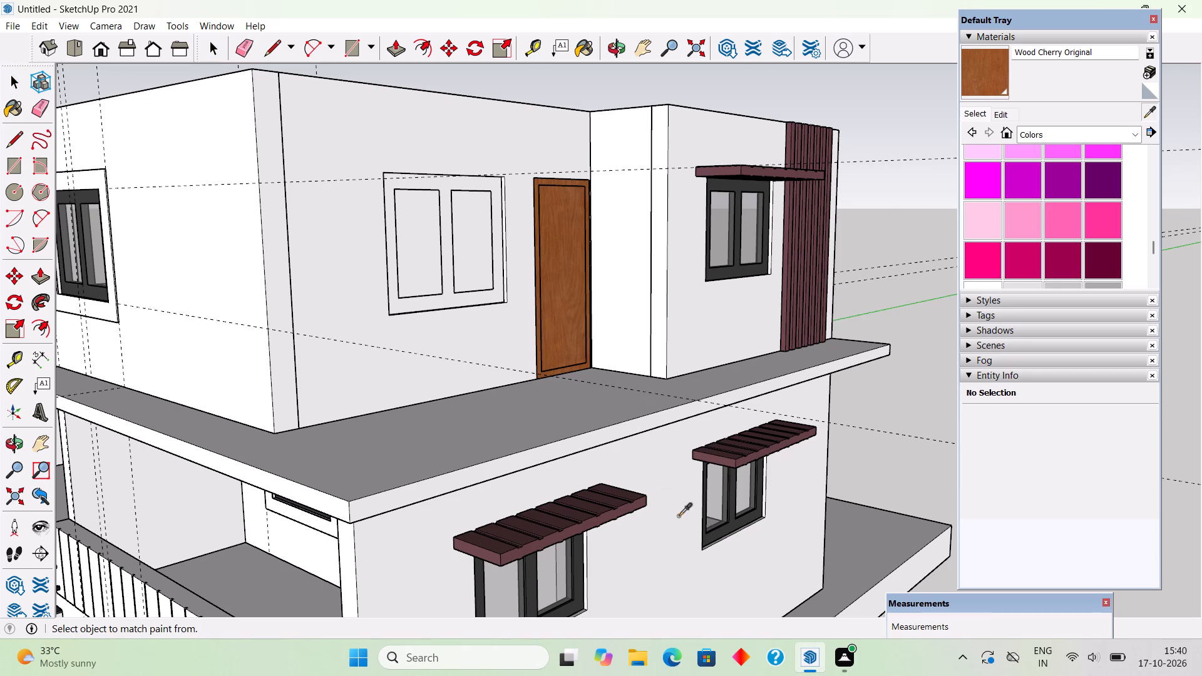
left_click(721, 526)
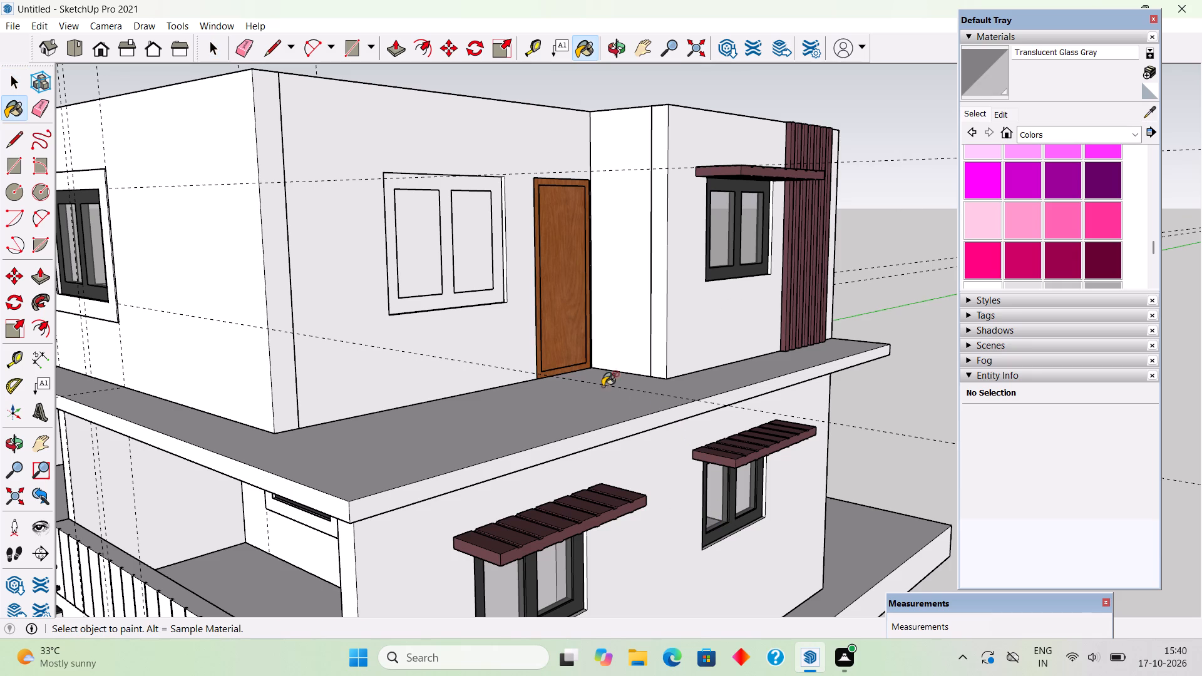
left_click(470, 250)
left_click(427, 249)
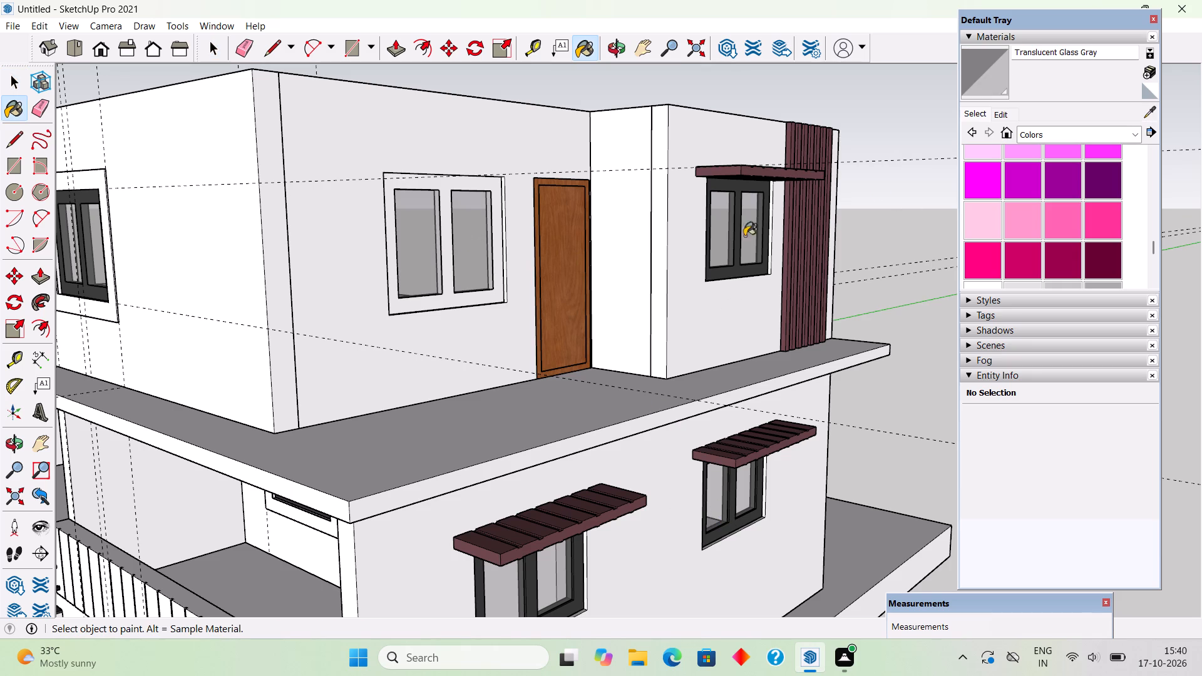
Sample Color M07 from the frame of the upper window under the canopy and paint the frame beside the upper door with it.
left_click(1154, 114)
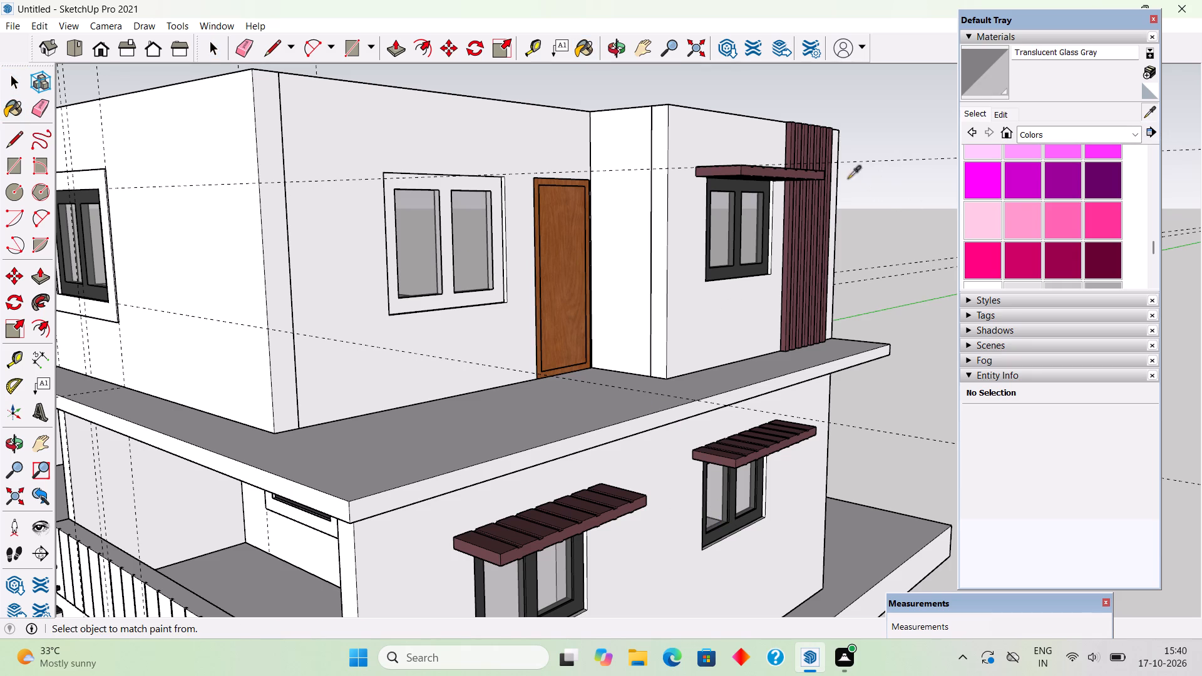
scroll(727, 178, "up", 1)
left_click(728, 184)
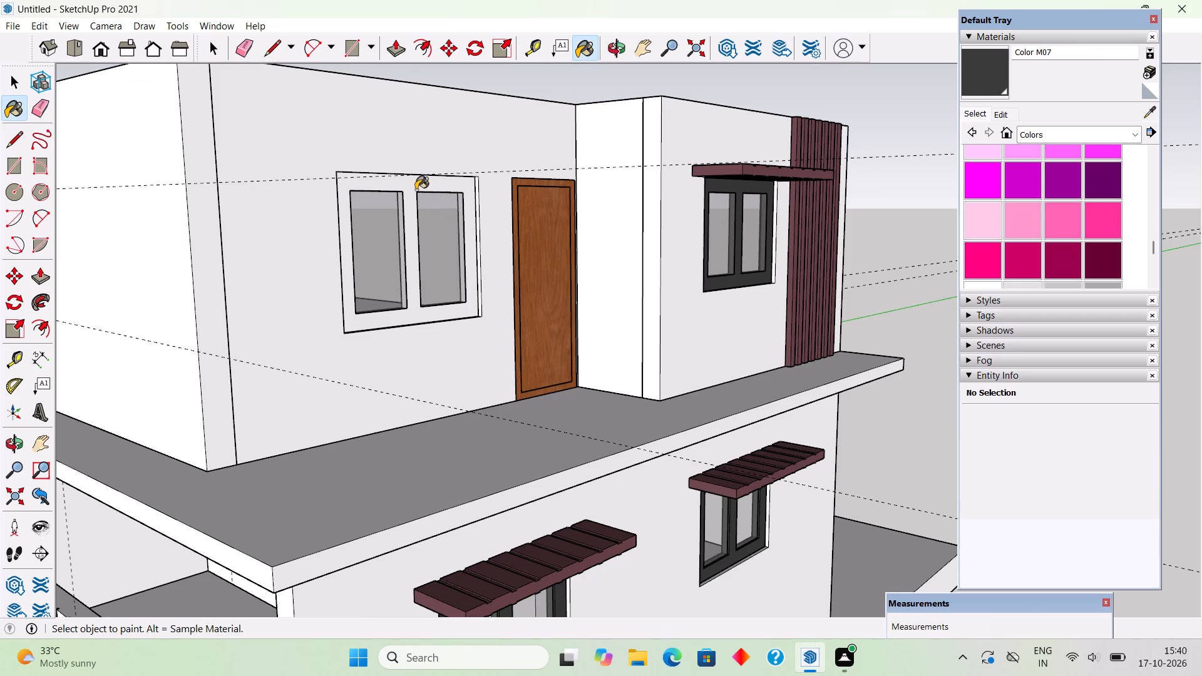
left_click(415, 187)
key("space")
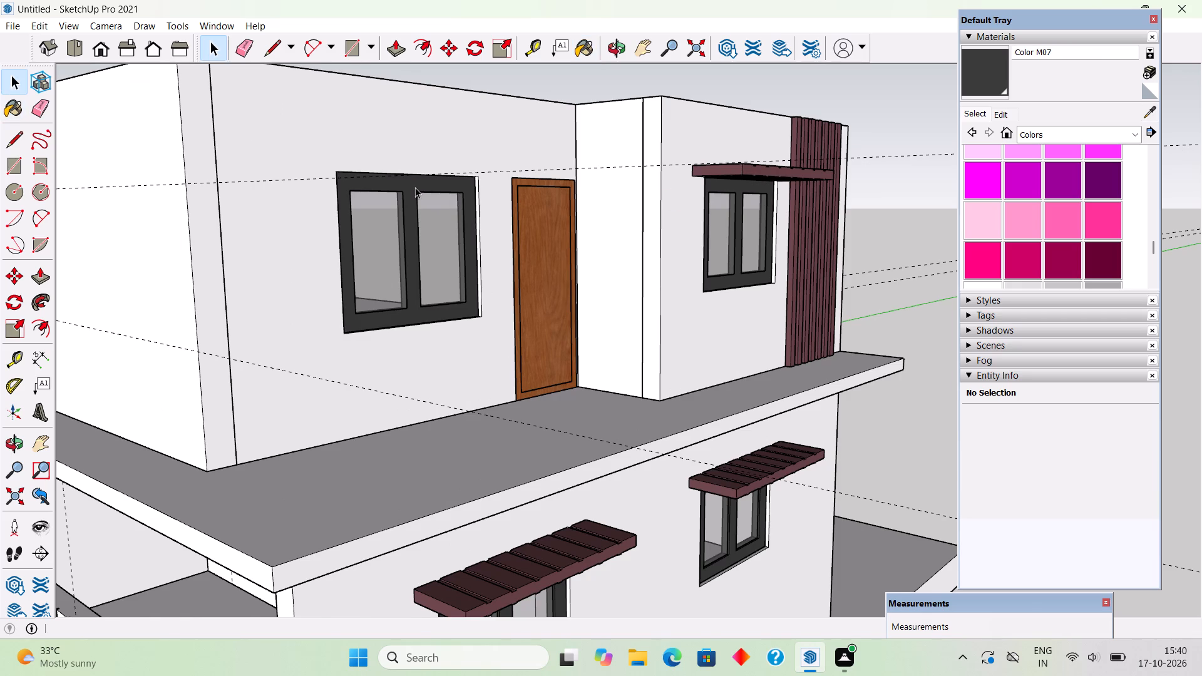
Examine the house from the front, the side and above the roof slab, checking the upper storey's walls, windows and door.
scroll(481, 187, "down", 9)
middle_click_drag(388, 215, 357, 163)
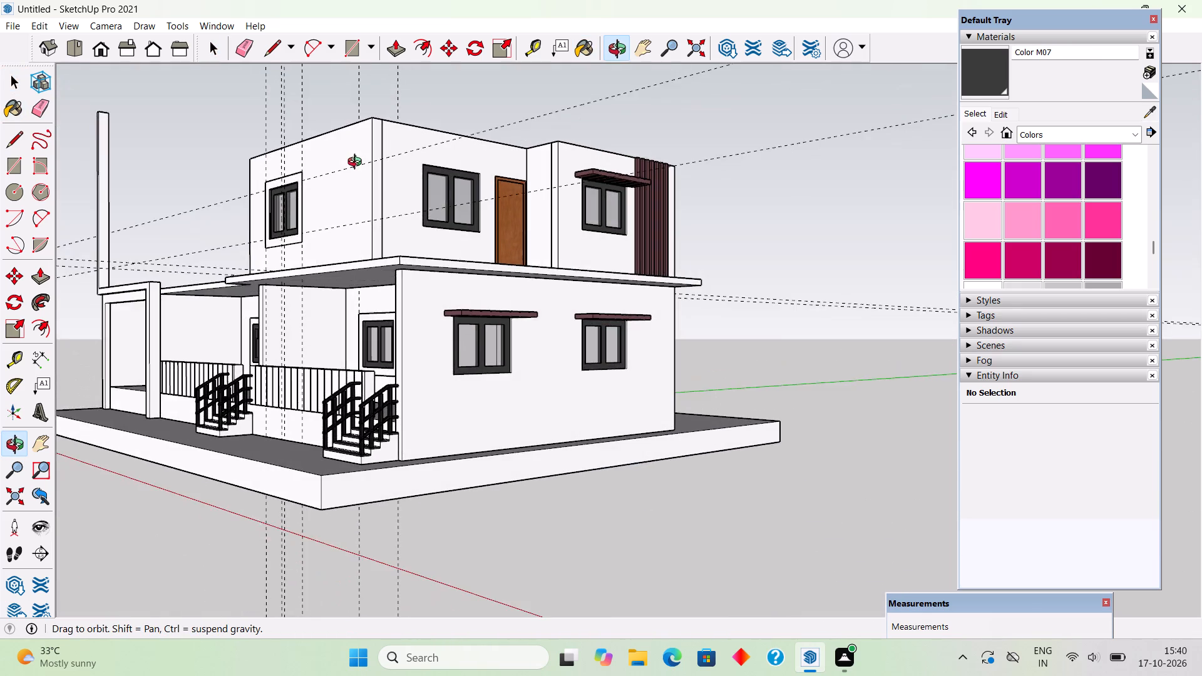
middle_click_drag(357, 163, 431, 298)
scroll(441, 296, "down", 1)
key("space")
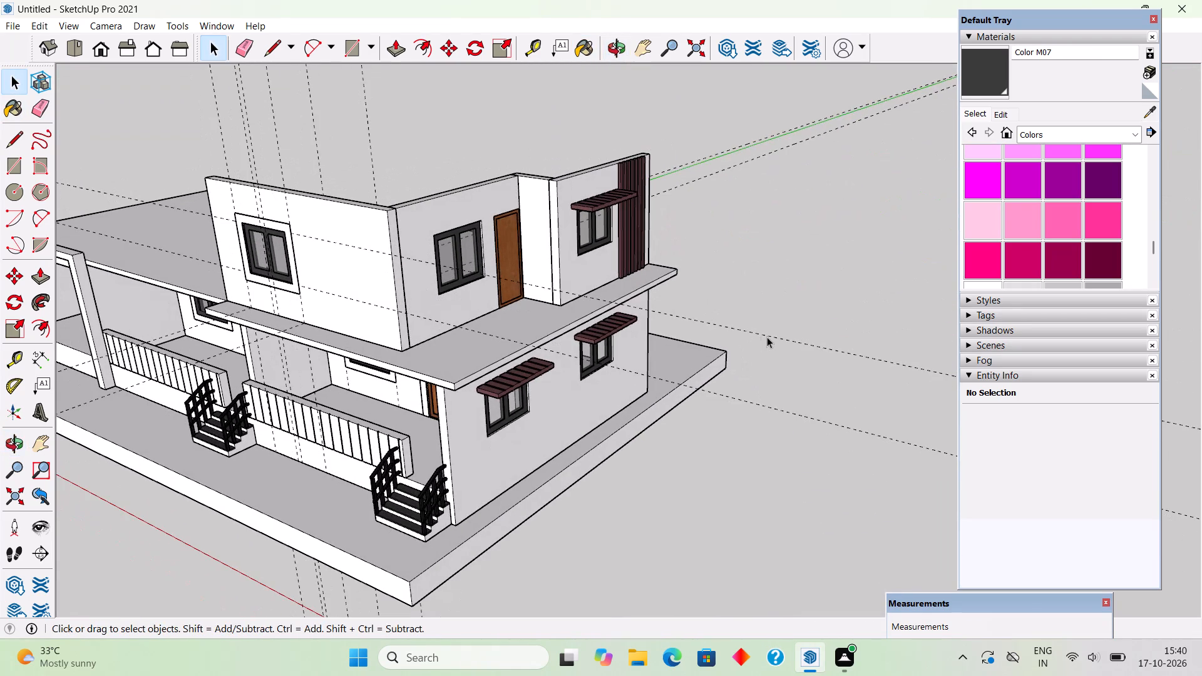
left_click(767, 337)
scroll(767, 337, "down", 2)
left_click(766, 284)
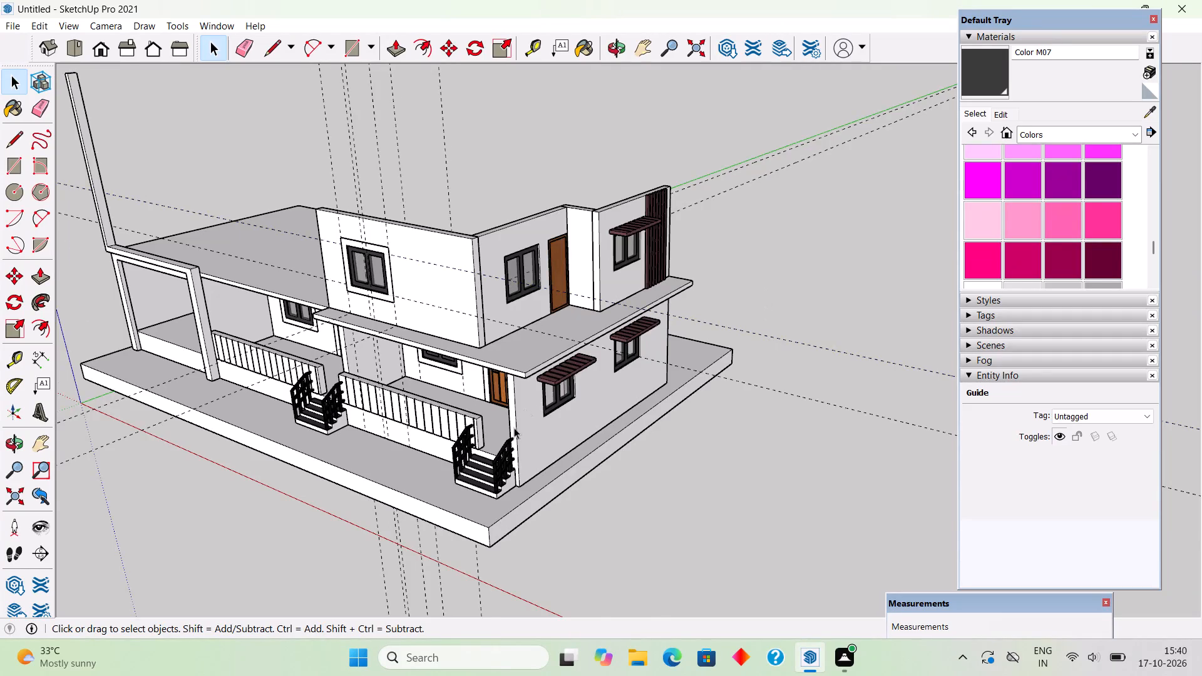
scroll(508, 436, "down", 3)
middle_click_drag(427, 450, 550, 280)
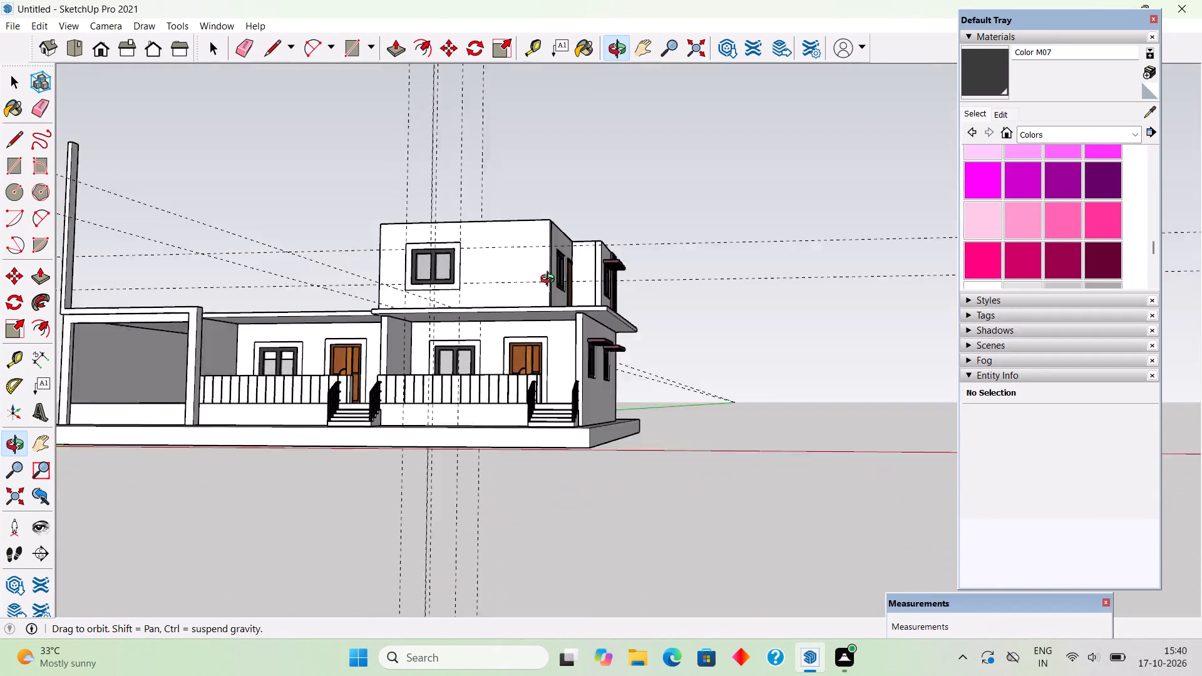
middle_click_drag(550, 280, 362, 304)
scroll(362, 304, "up", 1)
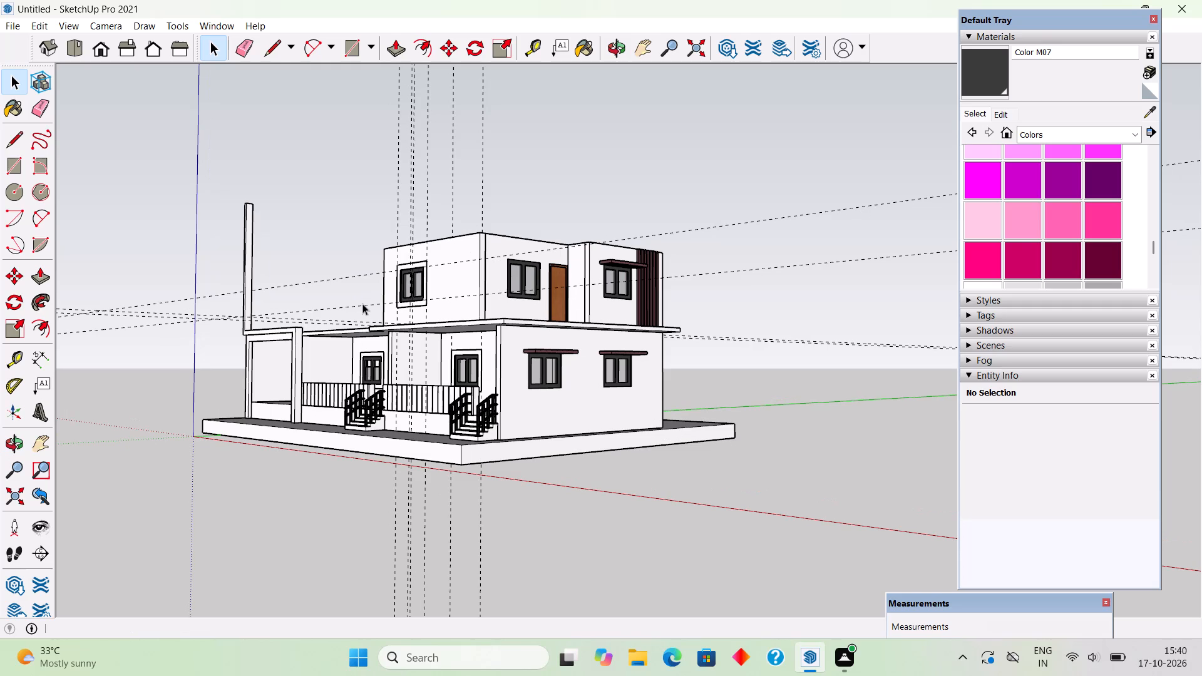
scroll(363, 325, "down", 3)
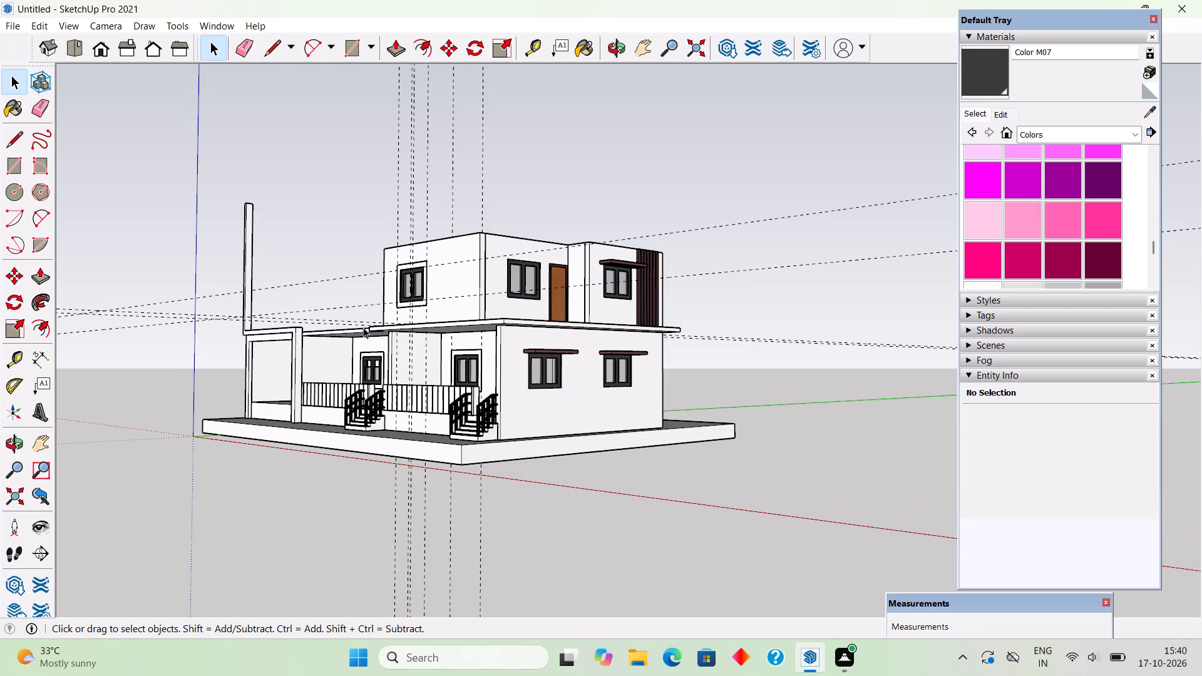
scroll(367, 355, "up", 6)
scroll(319, 280, "up", 3)
middle_click_drag(328, 344, 787, 522)
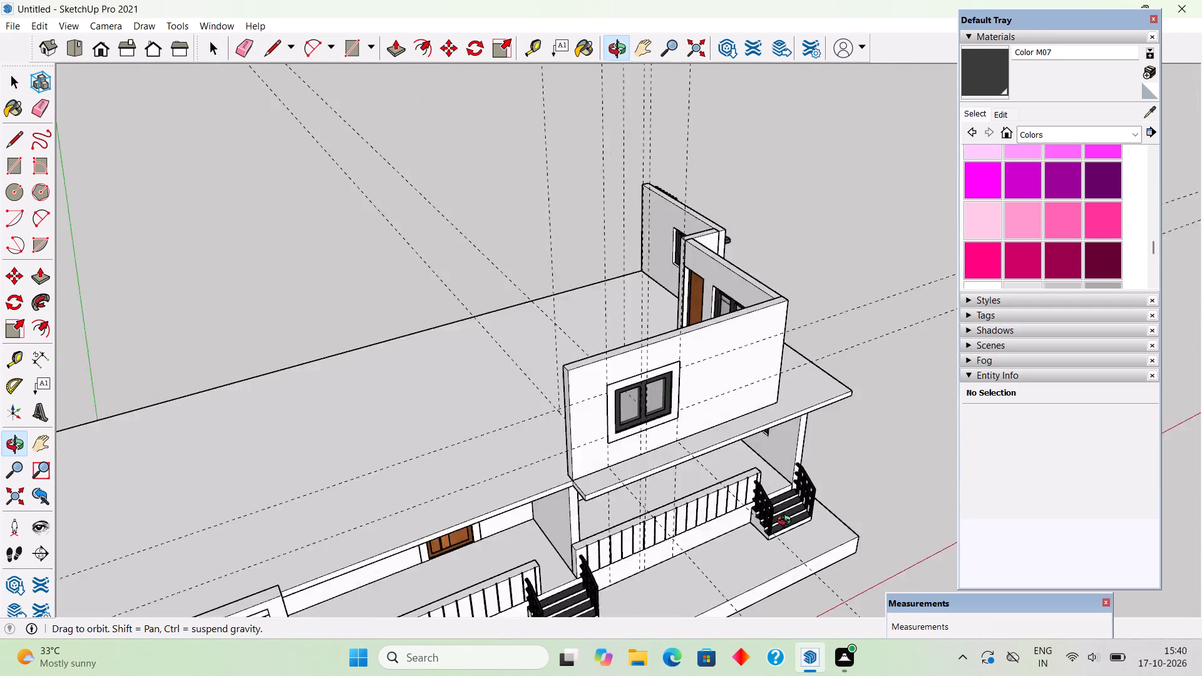
middle_click_drag(787, 522, 415, 368)
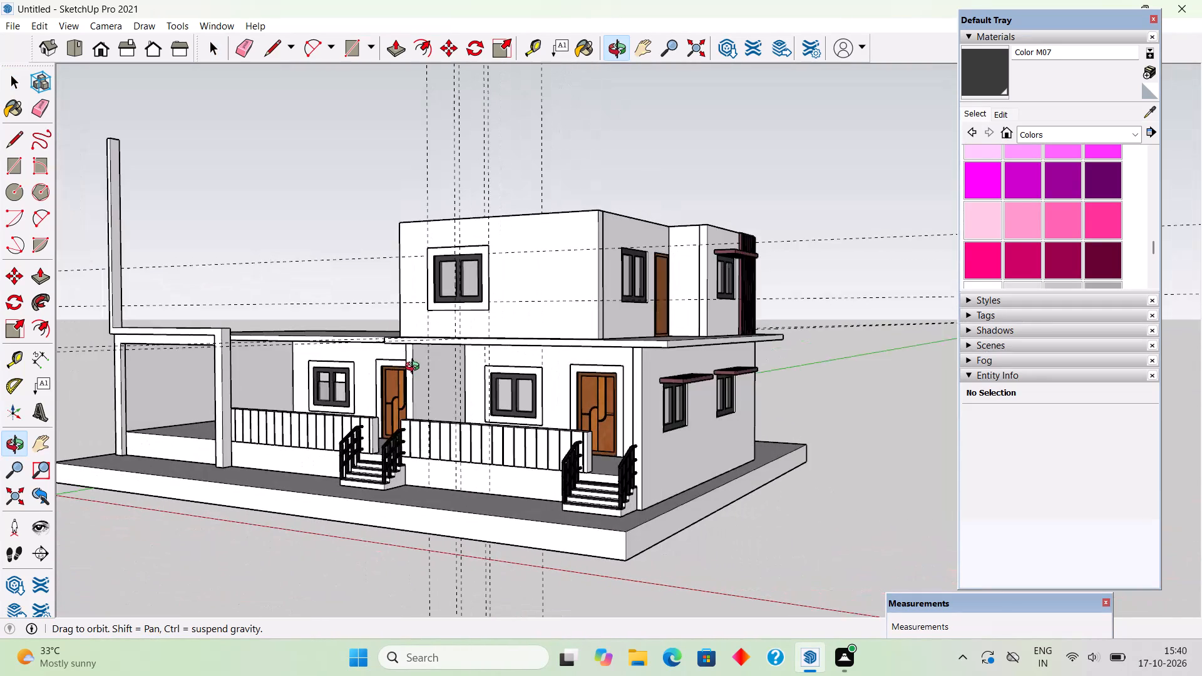
middle_click_drag(415, 368, 413, 369)
scroll(413, 369, "up", 1)
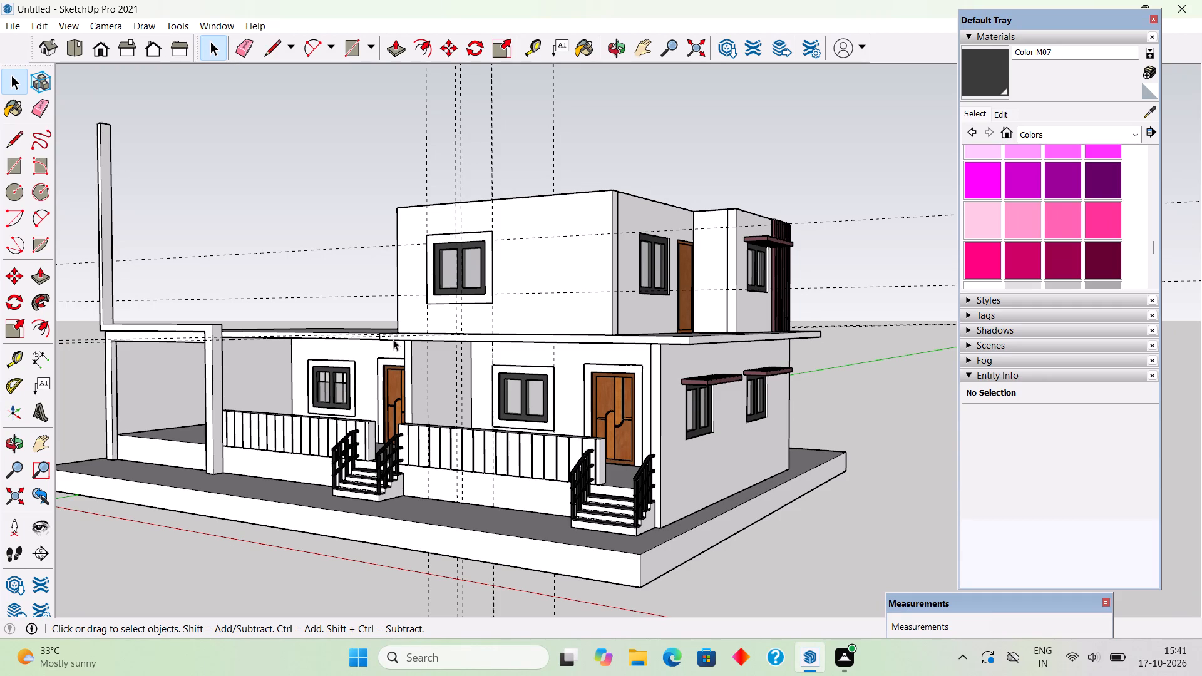
scroll(413, 428, "down", 3)
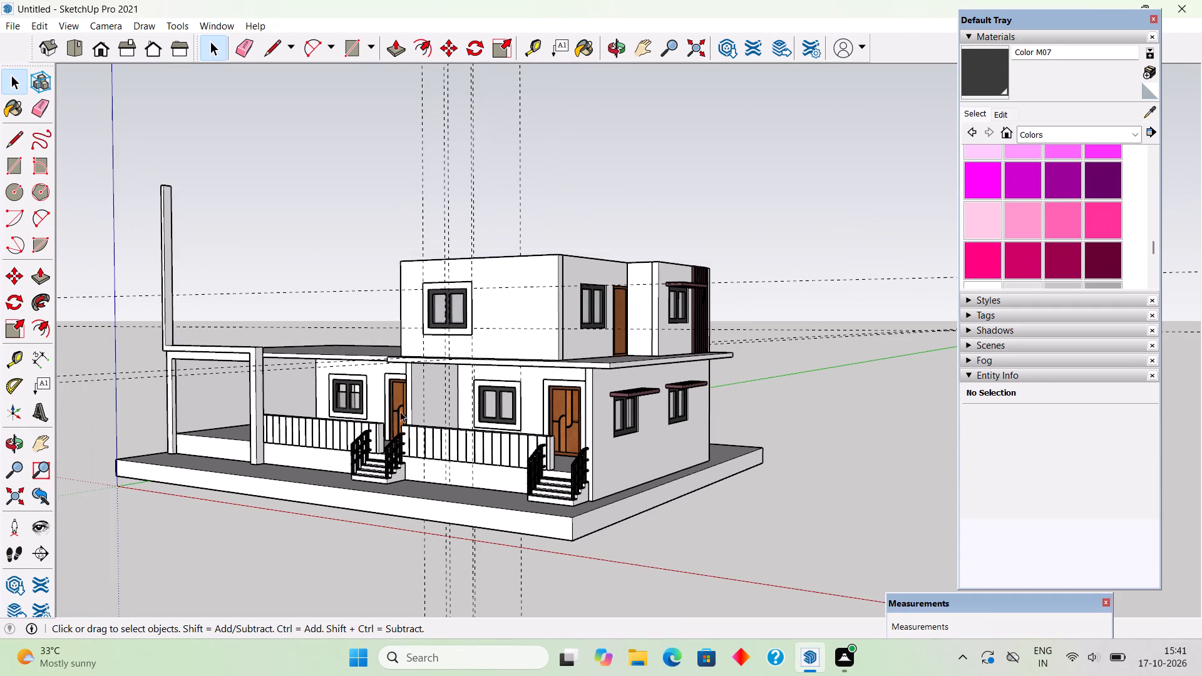
middle_click_drag(399, 418, 833, 545)
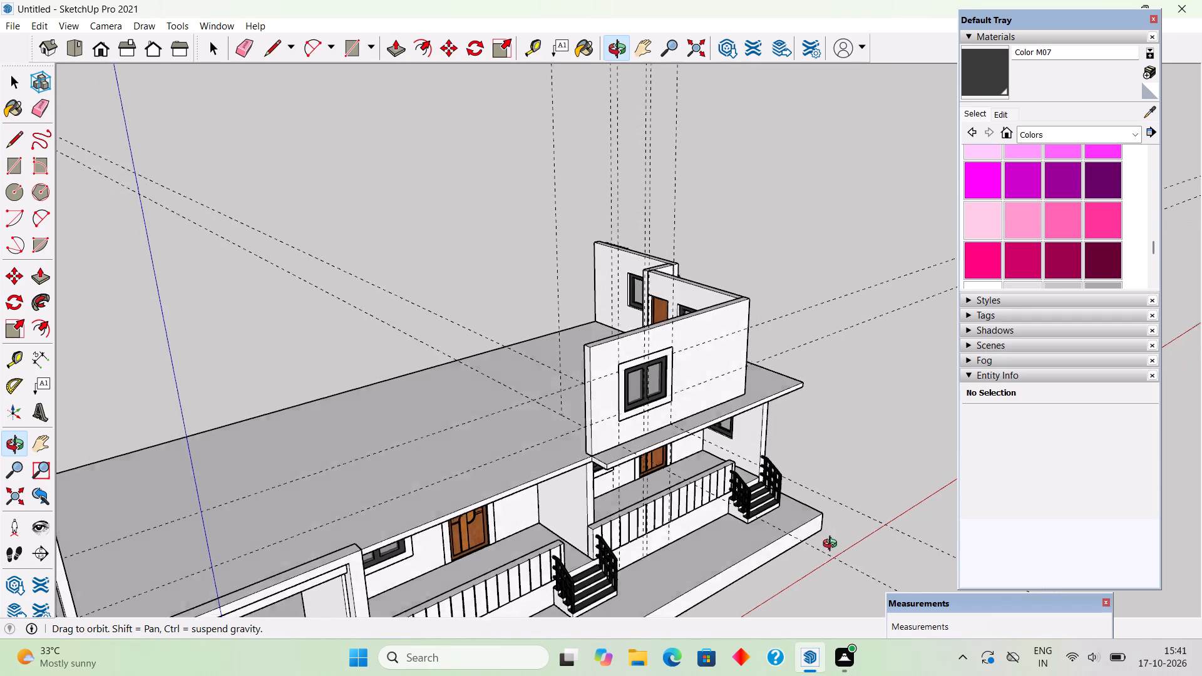
middle_click_drag(833, 545, 833, 546)
scroll(550, 488, "up", 7)
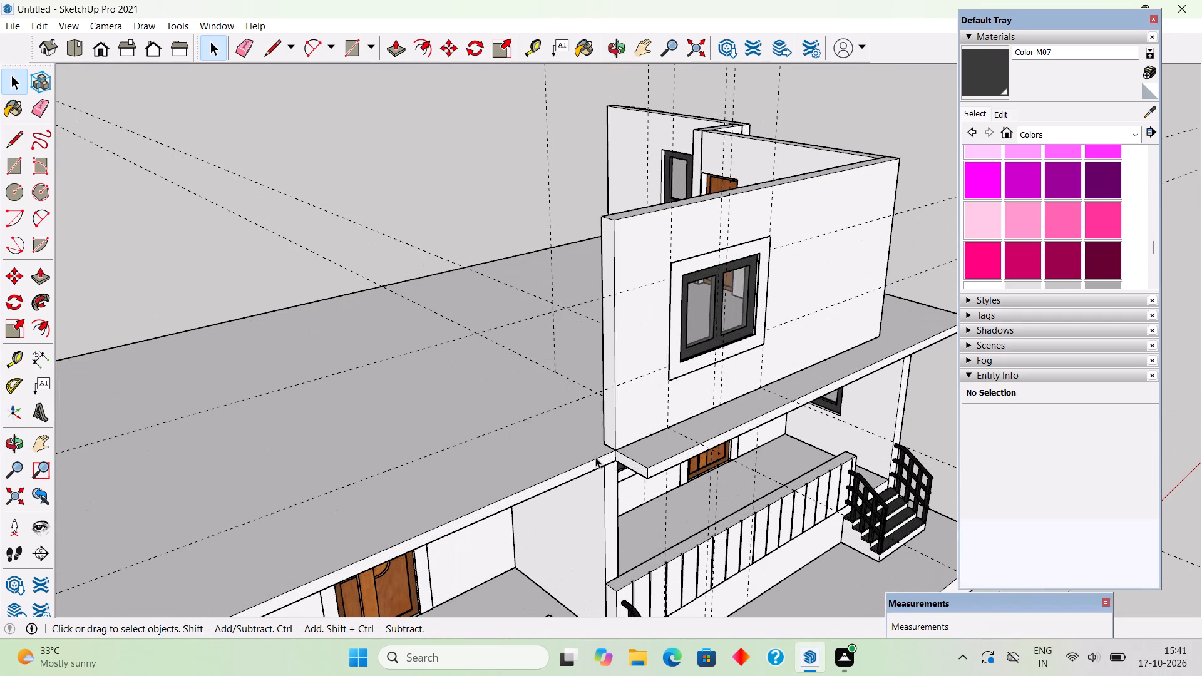
scroll(607, 382, "down", 3)
middle_click_drag(560, 386, 547, 367)
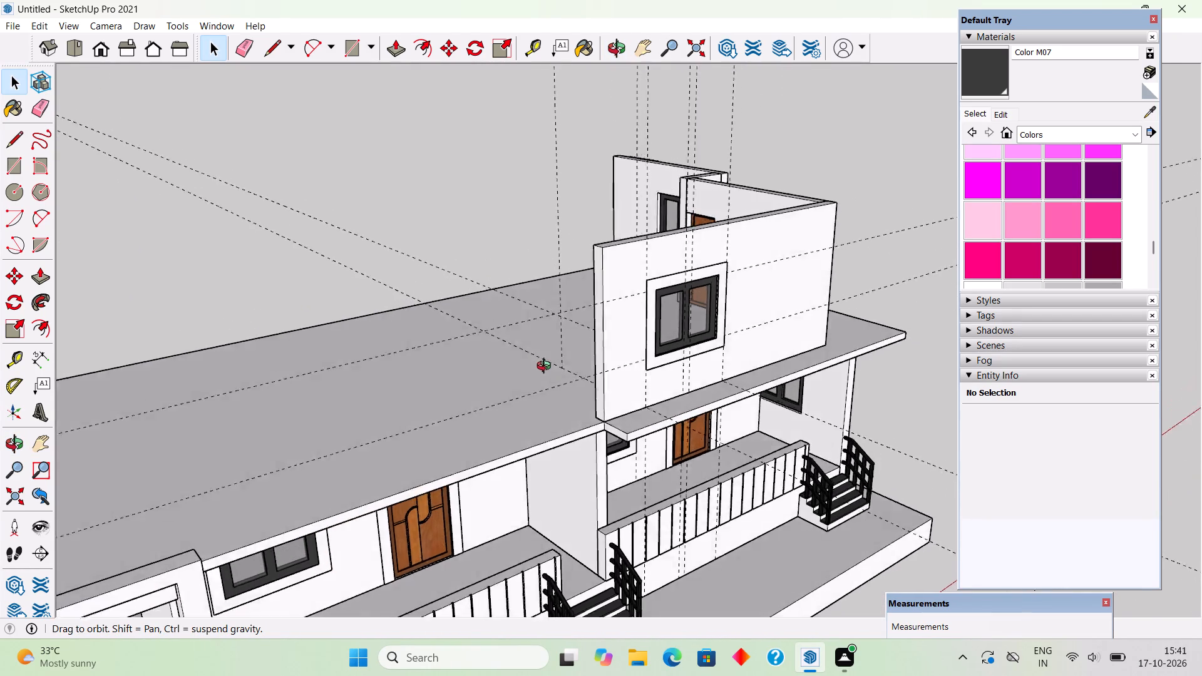
middle_click_drag(547, 367, 451, 309)
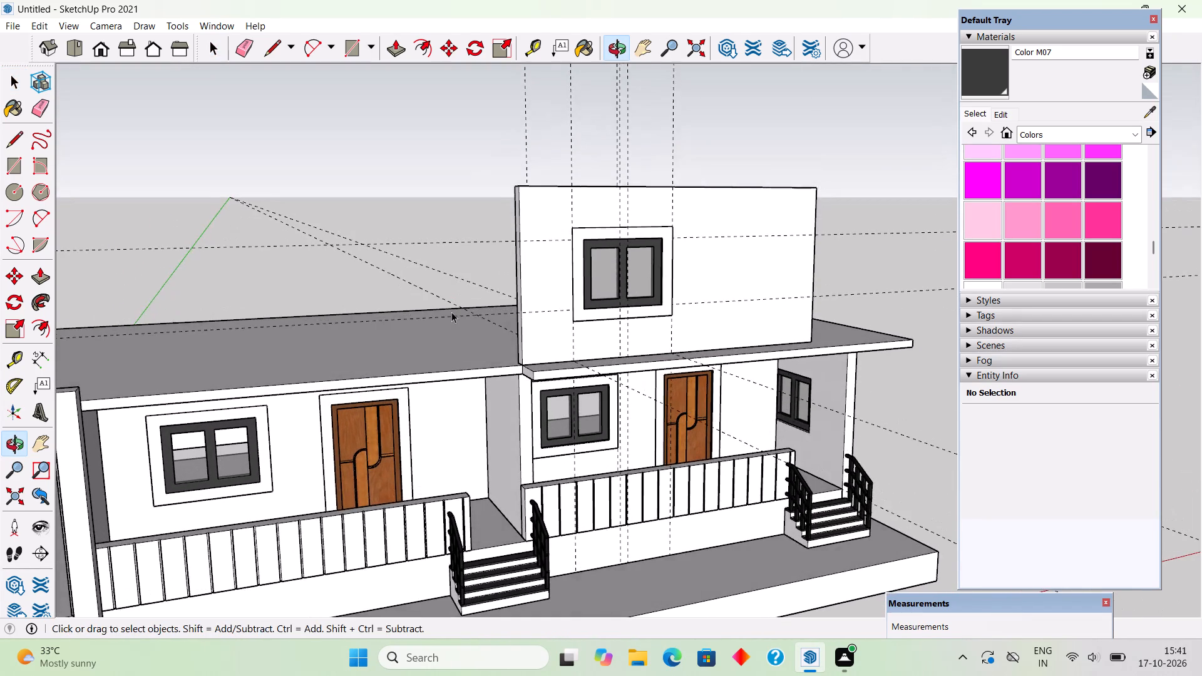
scroll(461, 323, "down", 1)
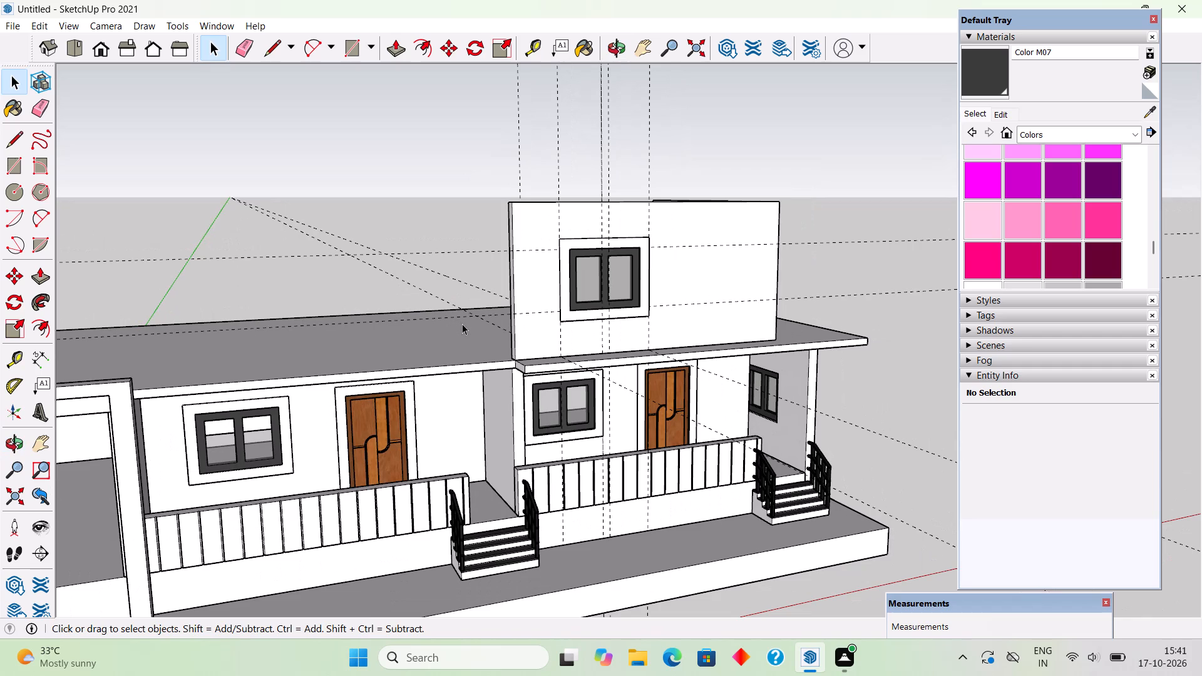
middle_click_drag(523, 350, 893, 421)
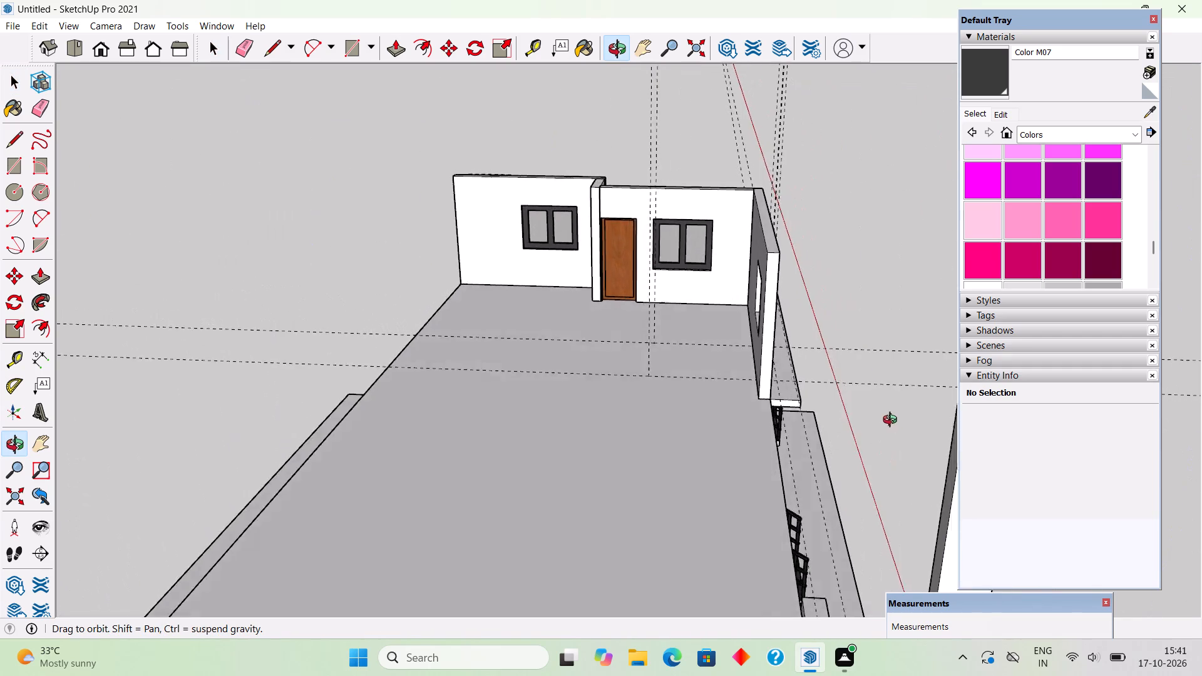
middle_click_drag(893, 421, 843, 416)
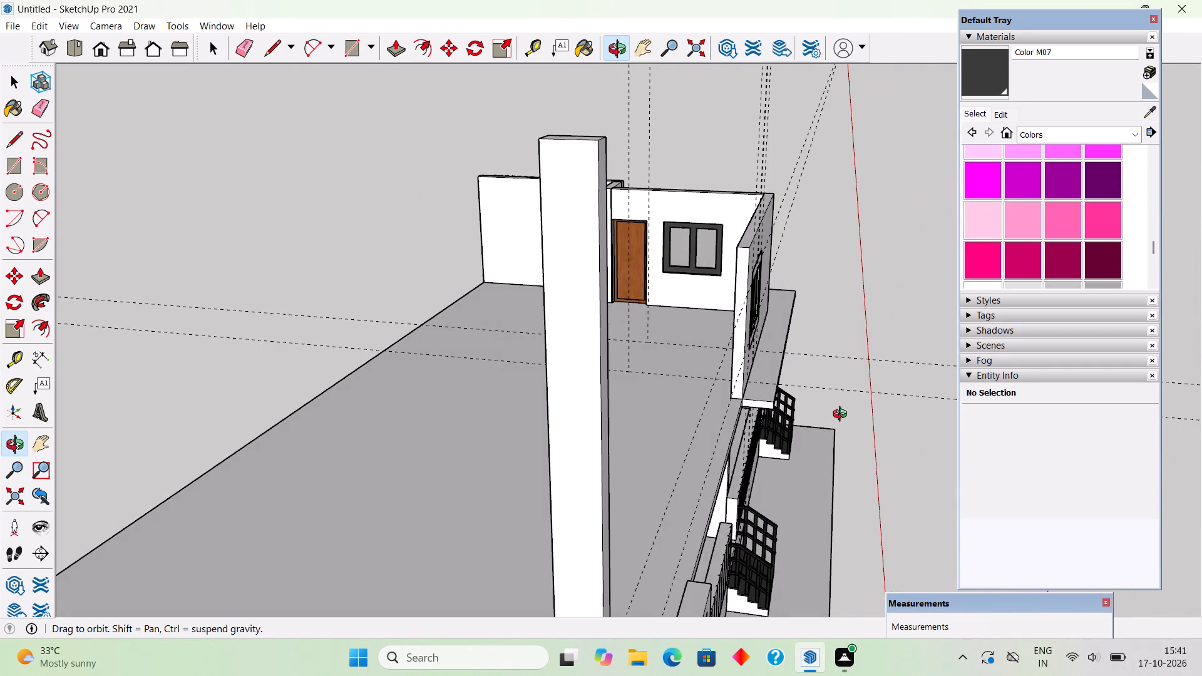
middle_click_drag(843, 416, 868, 433)
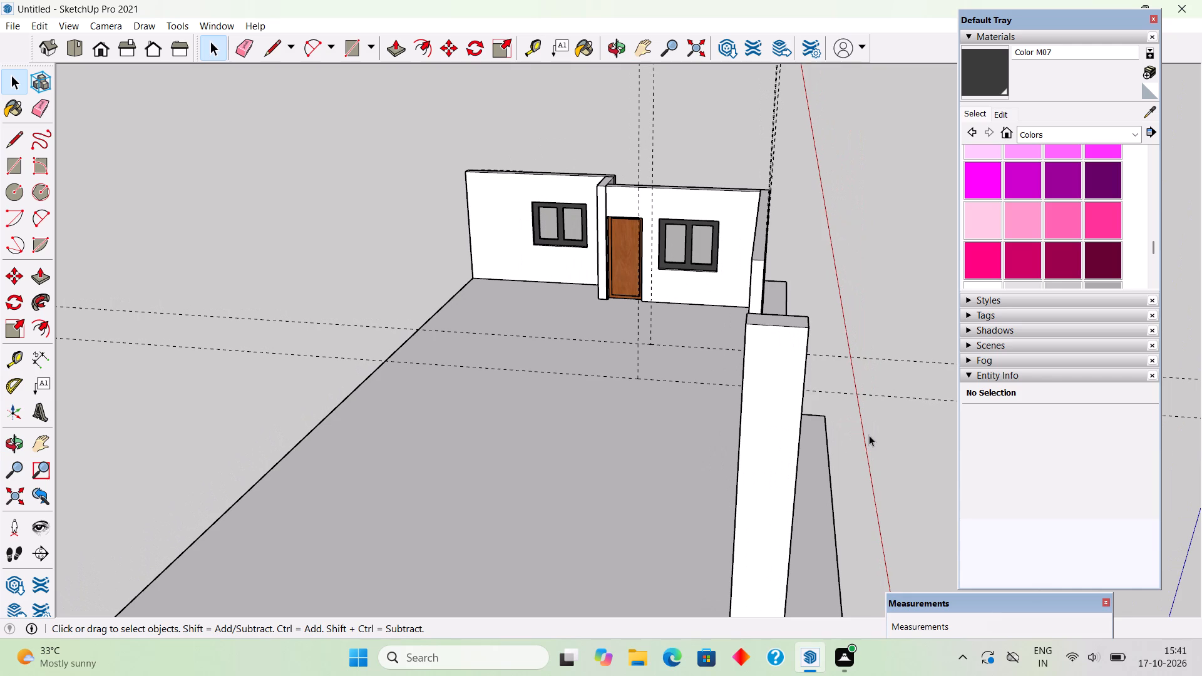
Delete all the construction guides from the model.
middle_click_drag(690, 473, 481, 390)
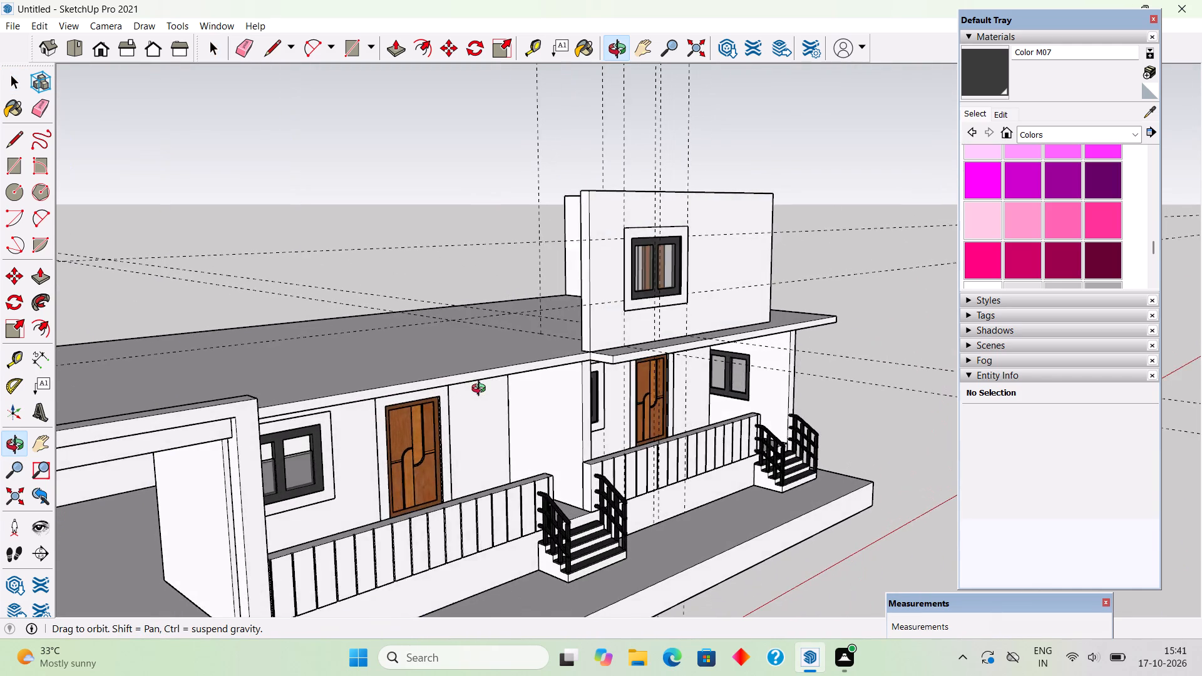
middle_click_drag(481, 390, 465, 389)
scroll(506, 412, "up", 4)
key("t")
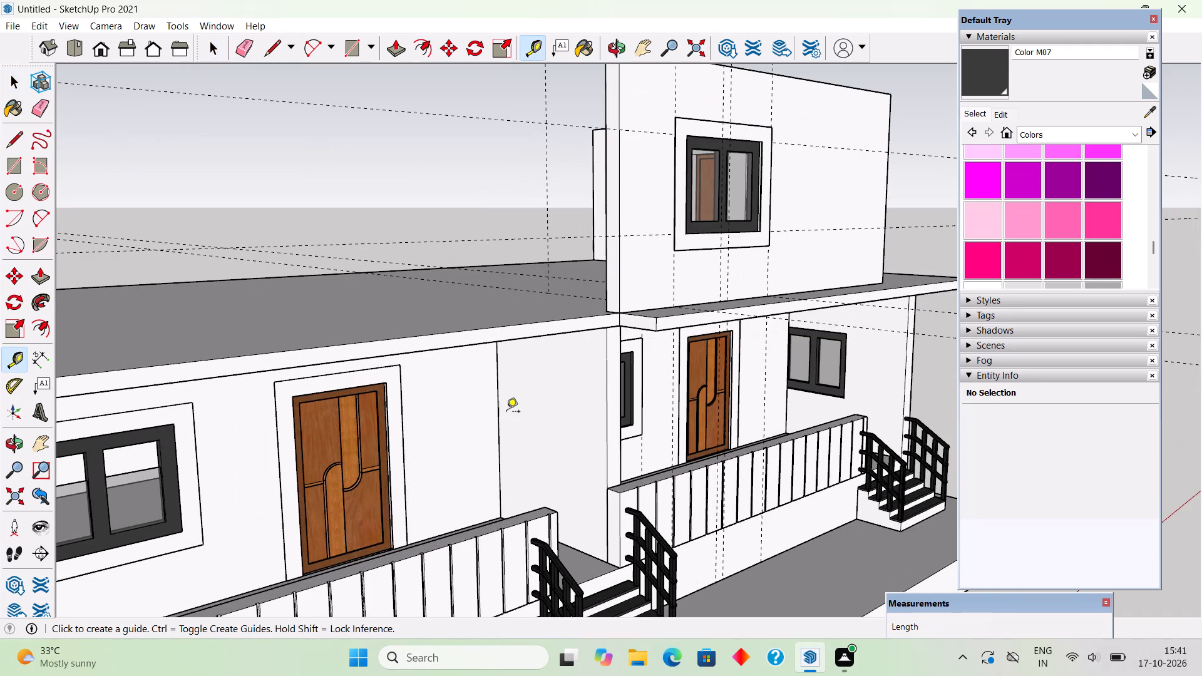
double_click(496, 402)
scroll(496, 402, "down", 4)
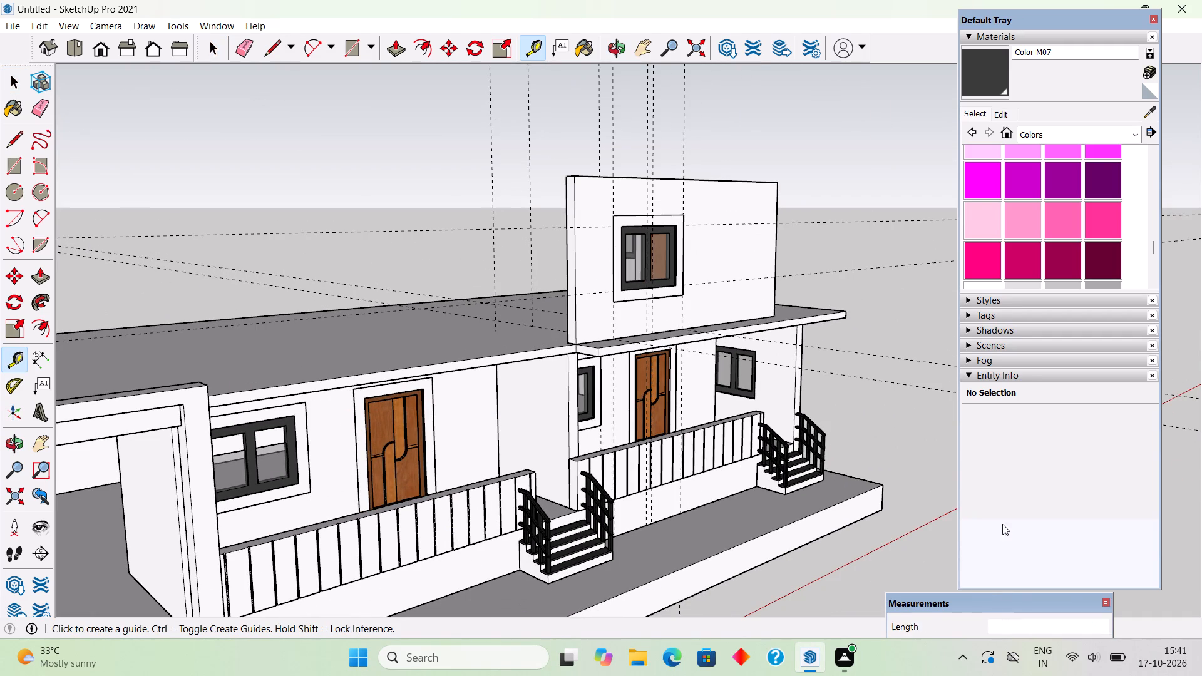
left_click(41, 24)
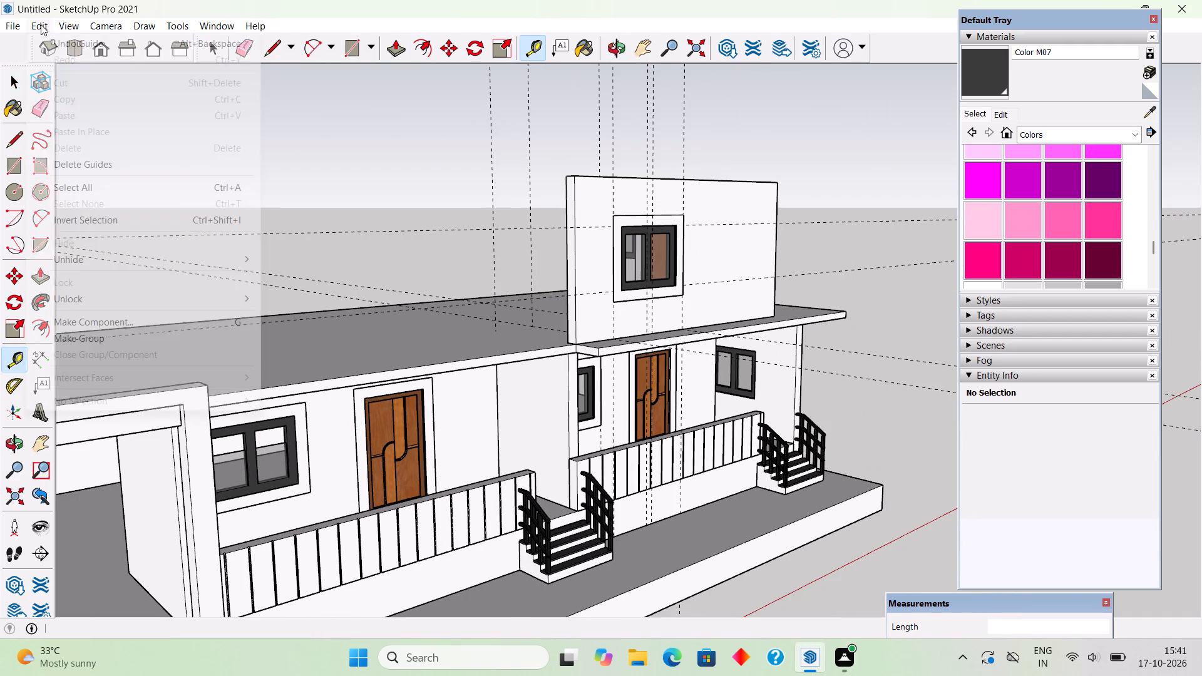
left_click(96, 159)
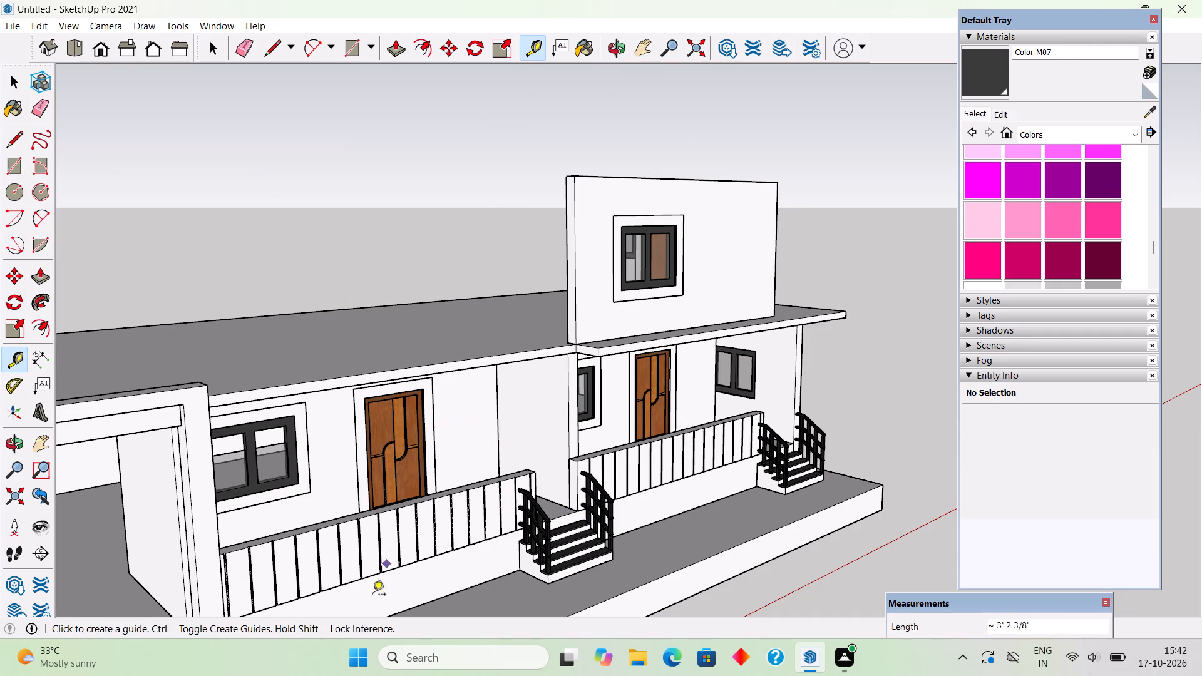
Place a vertical guide along the wall edge between the two ground-floor front doors, extending above the roof slab.
double_click(495, 422)
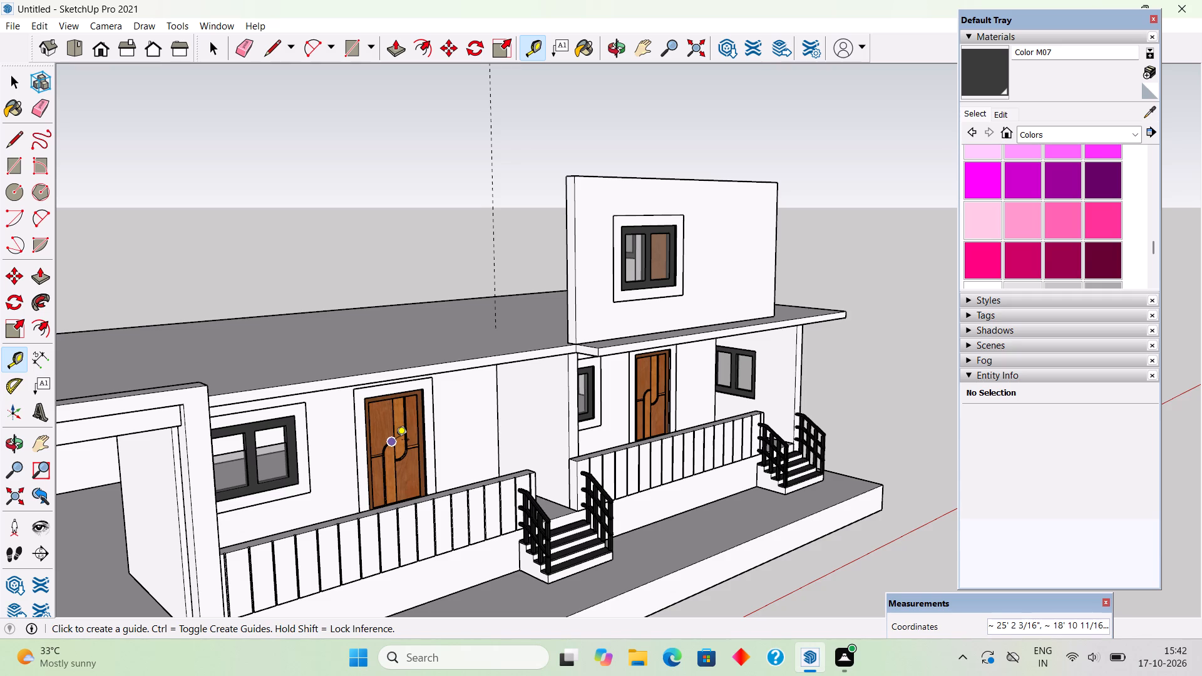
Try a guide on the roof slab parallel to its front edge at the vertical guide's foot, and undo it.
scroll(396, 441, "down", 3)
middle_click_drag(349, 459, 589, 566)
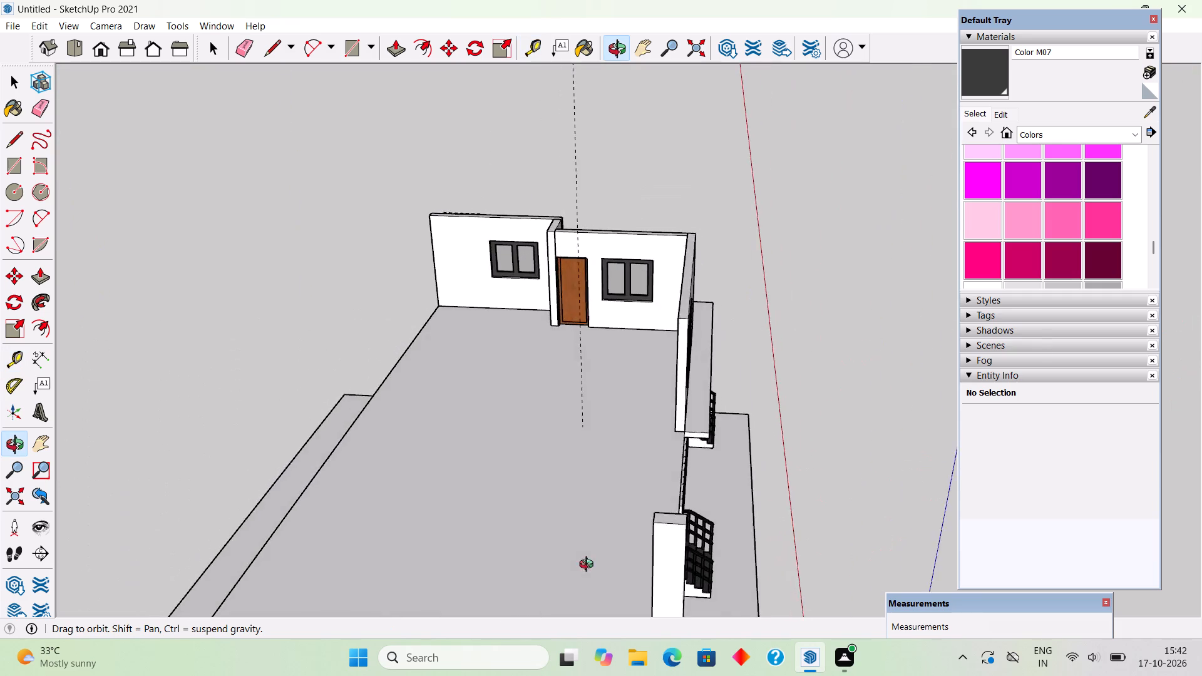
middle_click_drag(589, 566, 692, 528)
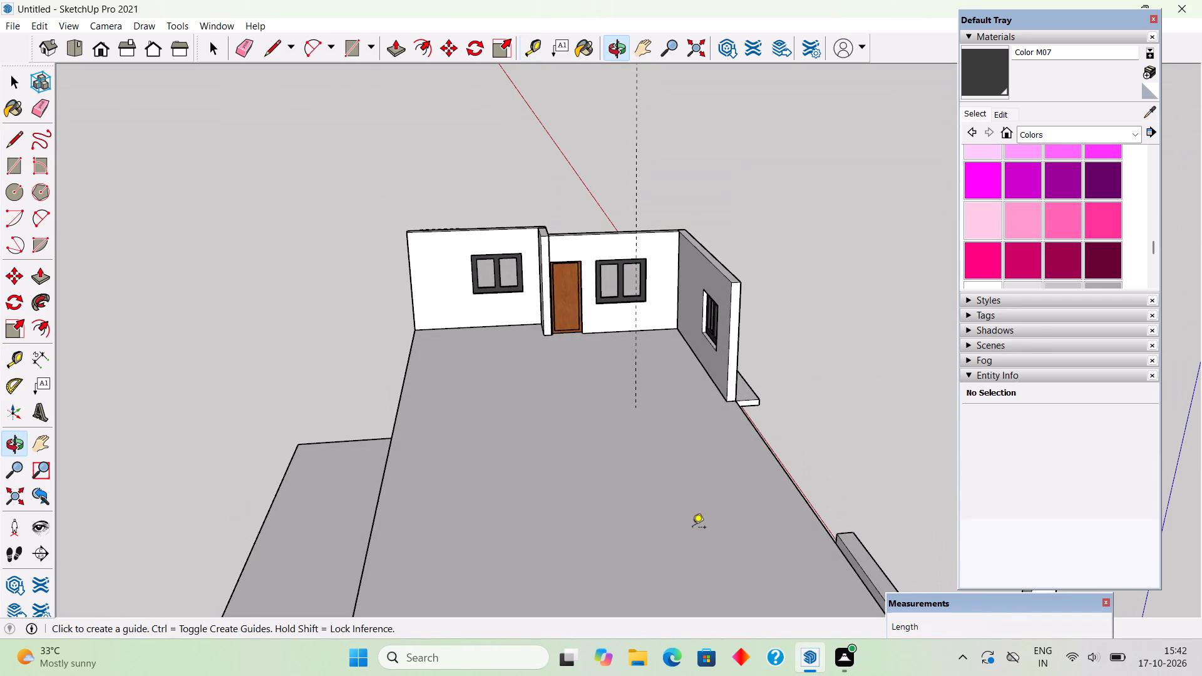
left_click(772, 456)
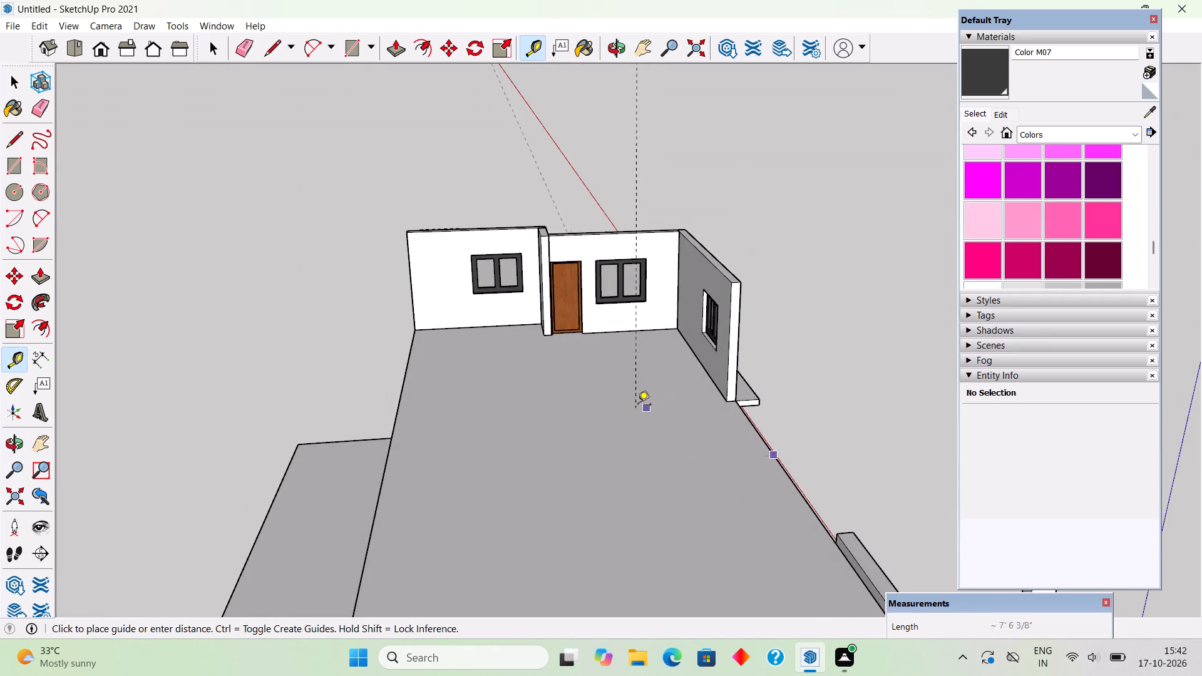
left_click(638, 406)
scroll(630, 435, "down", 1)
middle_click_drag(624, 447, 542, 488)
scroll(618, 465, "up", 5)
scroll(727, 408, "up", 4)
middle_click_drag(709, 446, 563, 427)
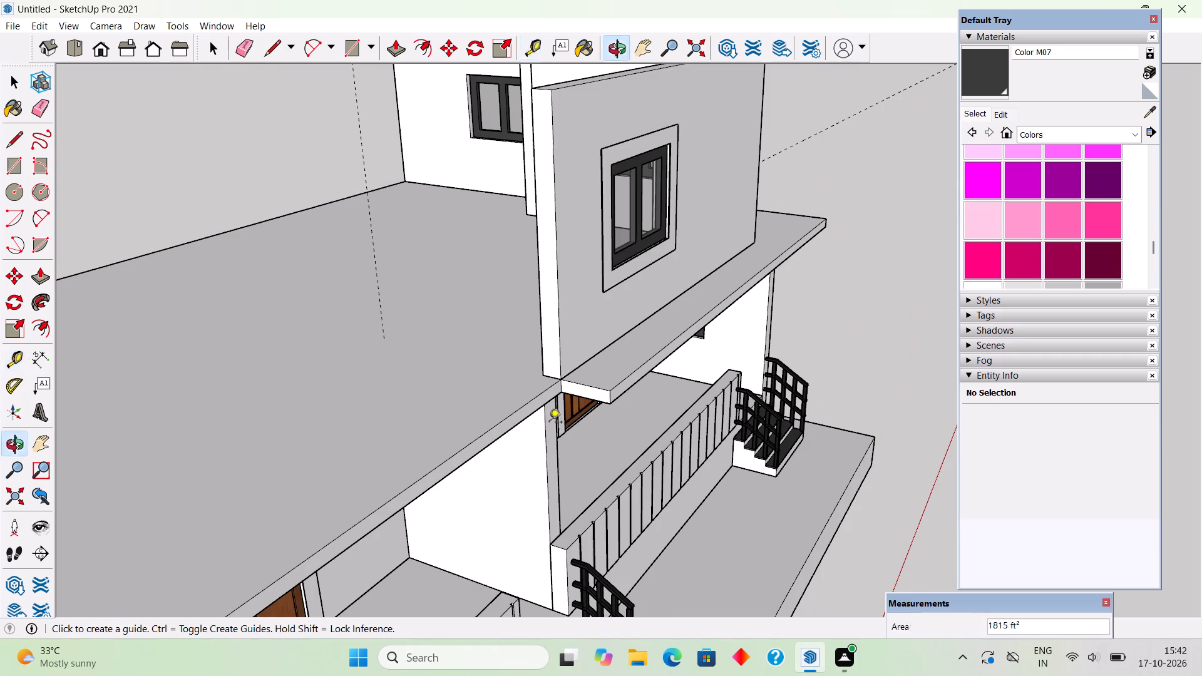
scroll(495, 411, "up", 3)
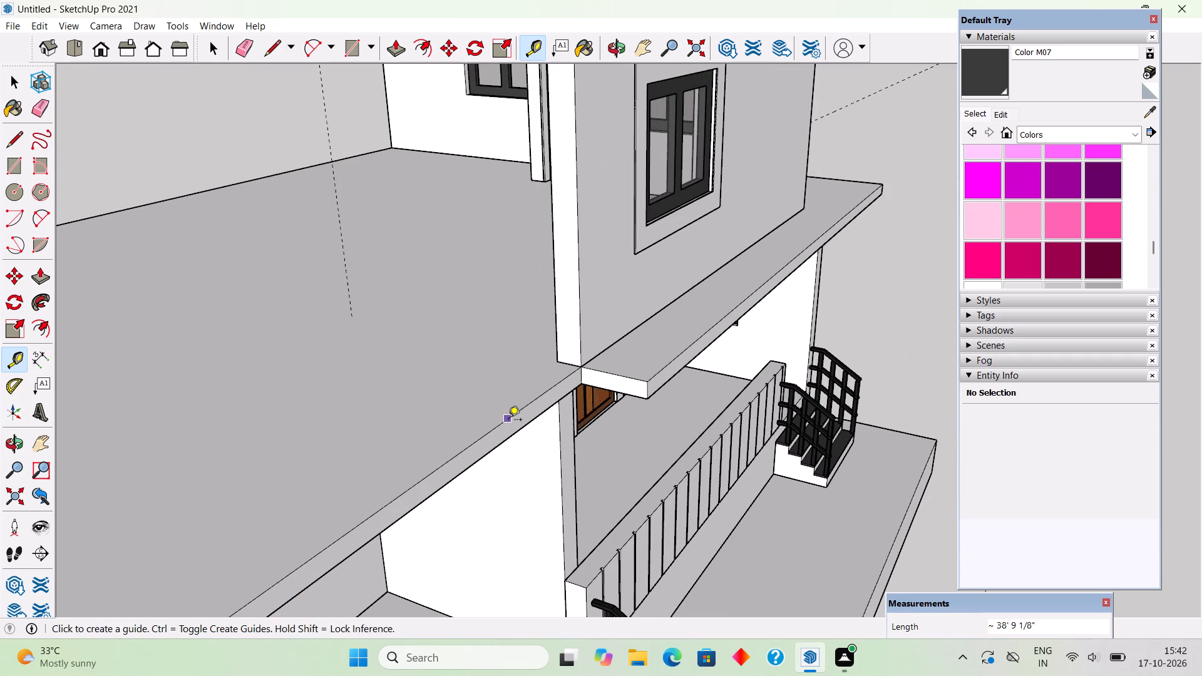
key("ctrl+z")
Place roof-slab guides parallel to its front edge through the vertical guide's foot and along the base of the canopy-side wall's free end.
left_click(515, 415)
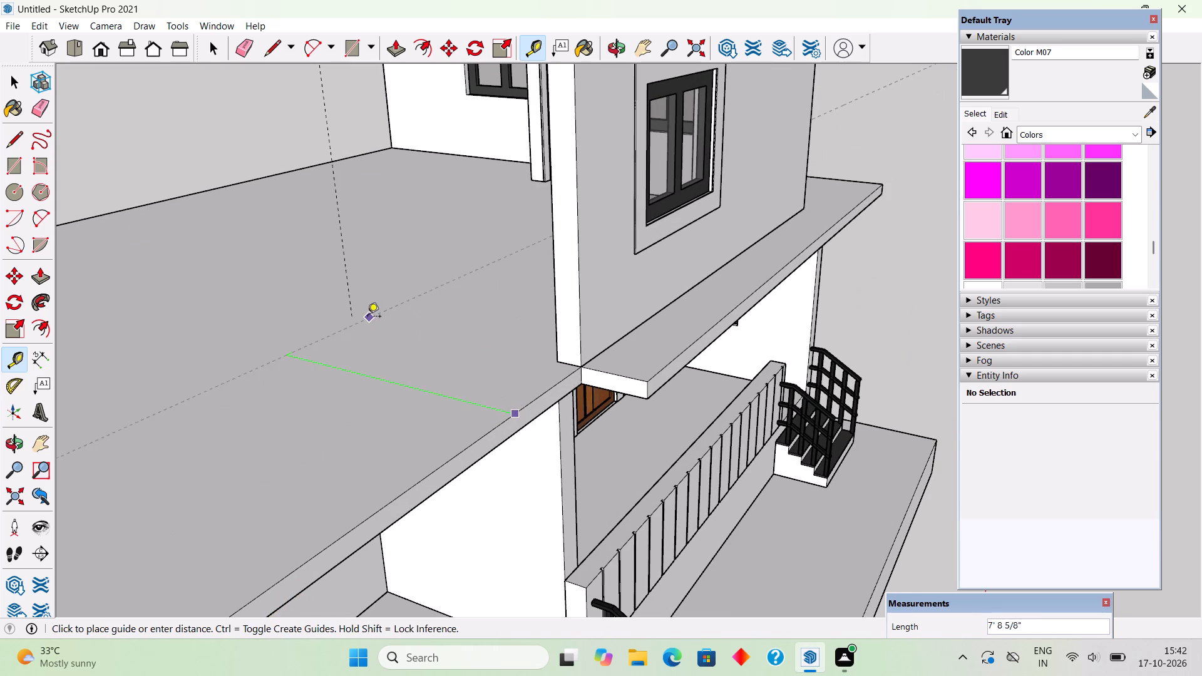
left_click(350, 313)
scroll(429, 399, "down", 3)
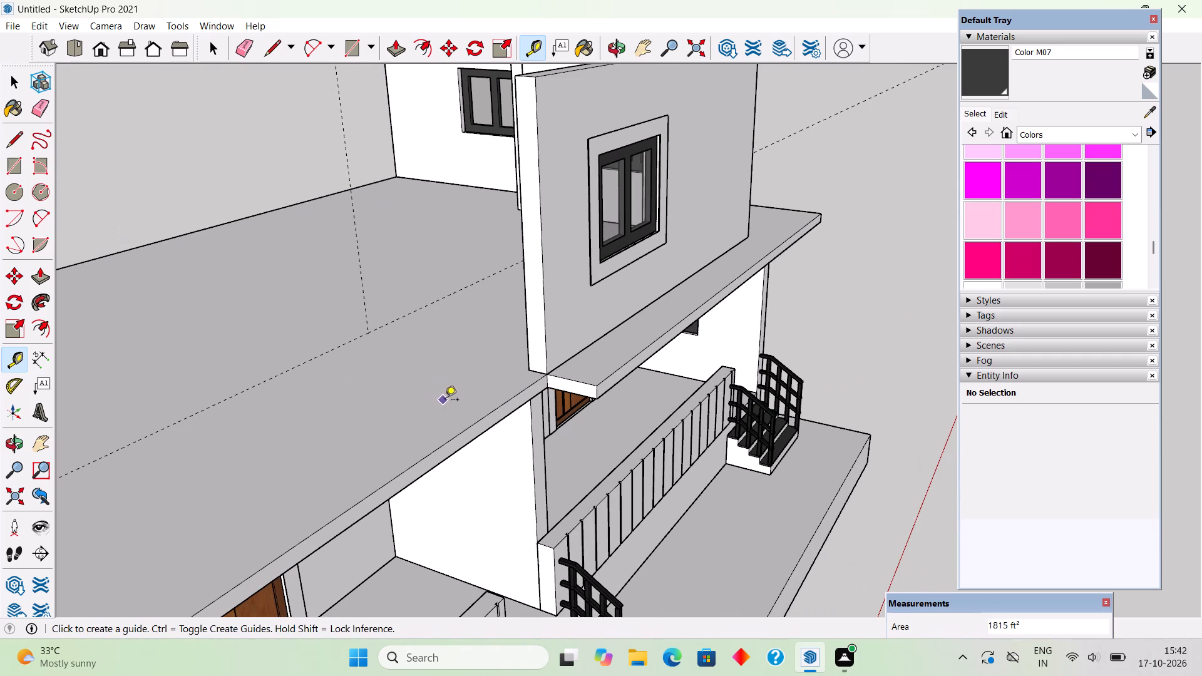
scroll(539, 365, "up", 2)
double_click(530, 374)
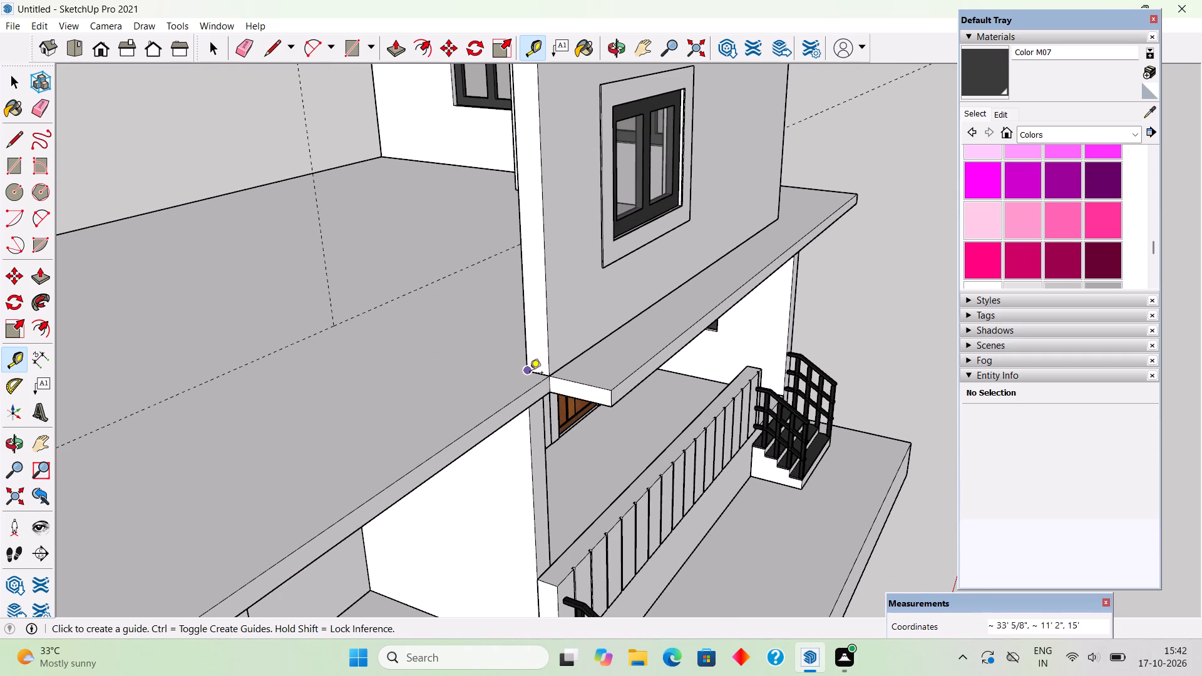
double_click(539, 374)
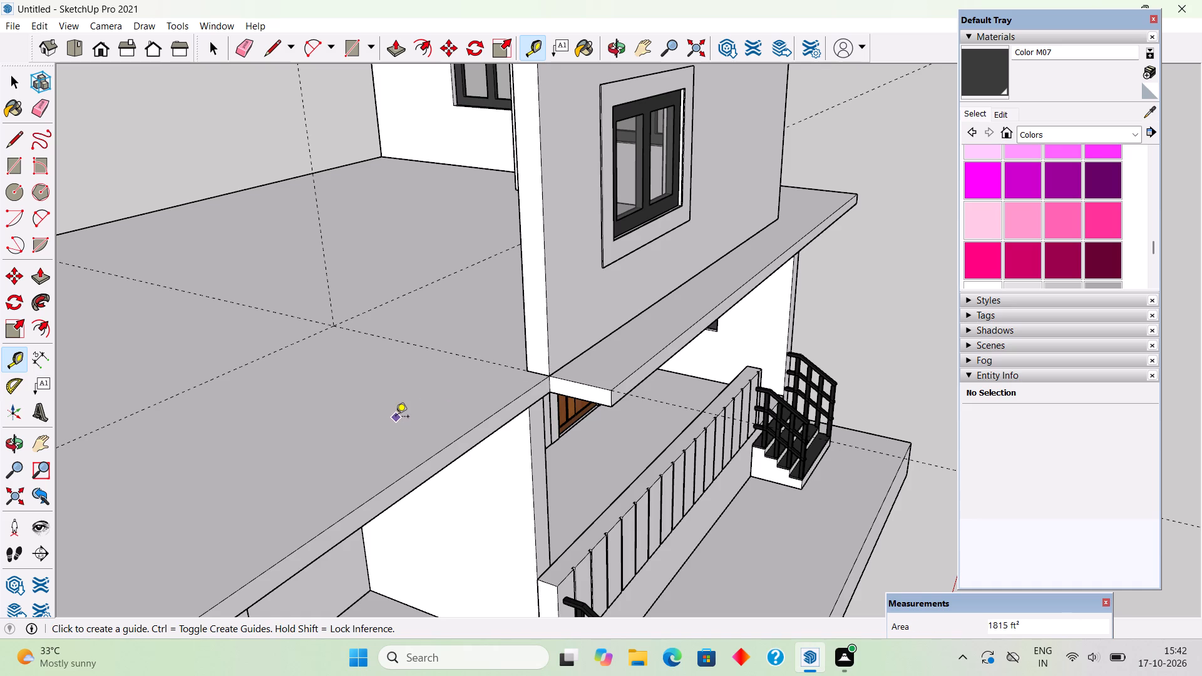
Offset a guide 10" from the long roof-slab guide, towards the terrace door.
scroll(359, 383, "down", 3)
middle_click_drag(367, 399, 686, 428)
left_click(627, 366)
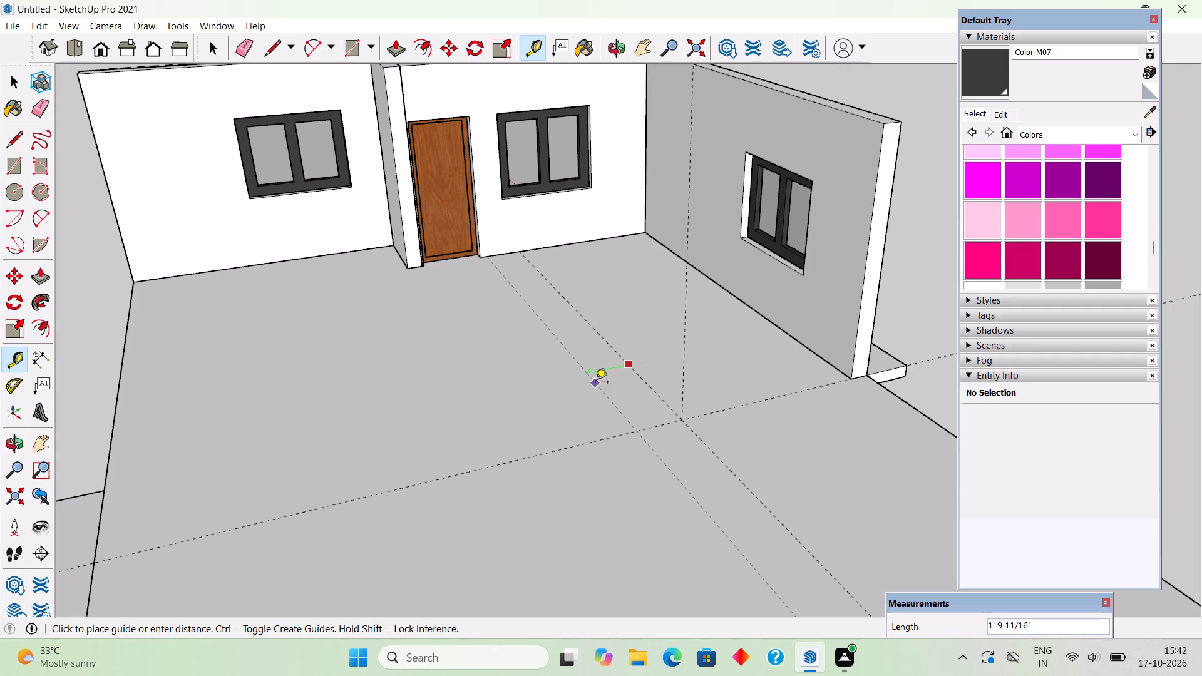
type("10")
key("apostrophe")
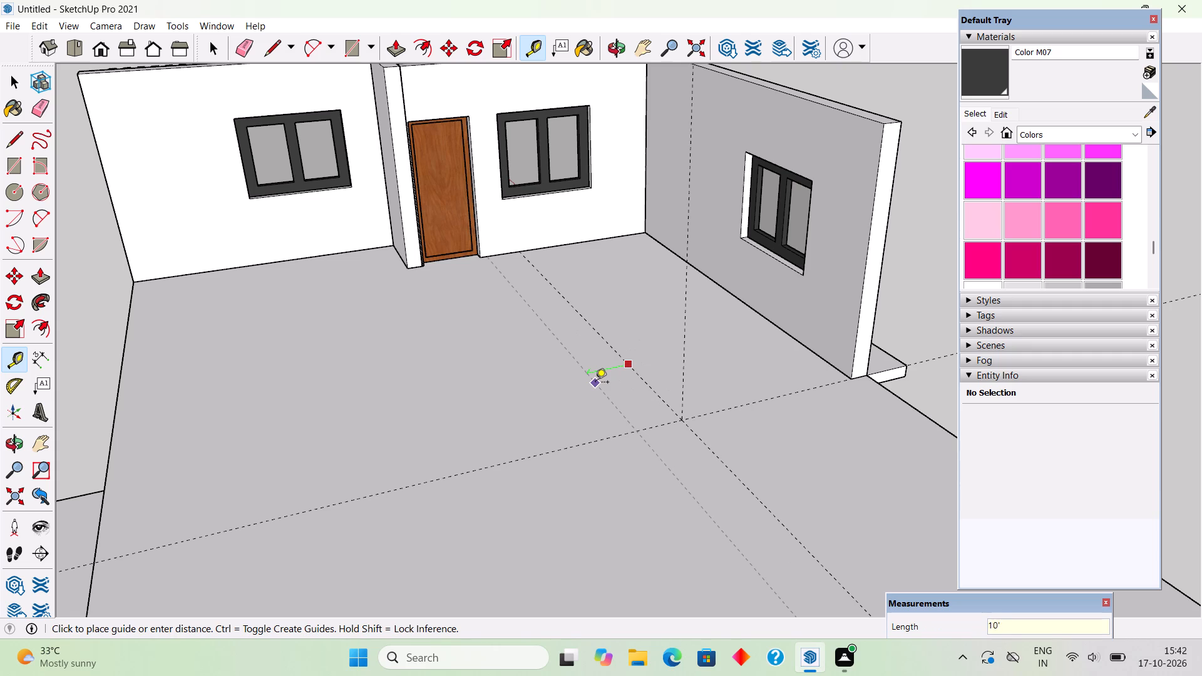
key("BackSpace")
key("shift+quotedbl")
key("Return")
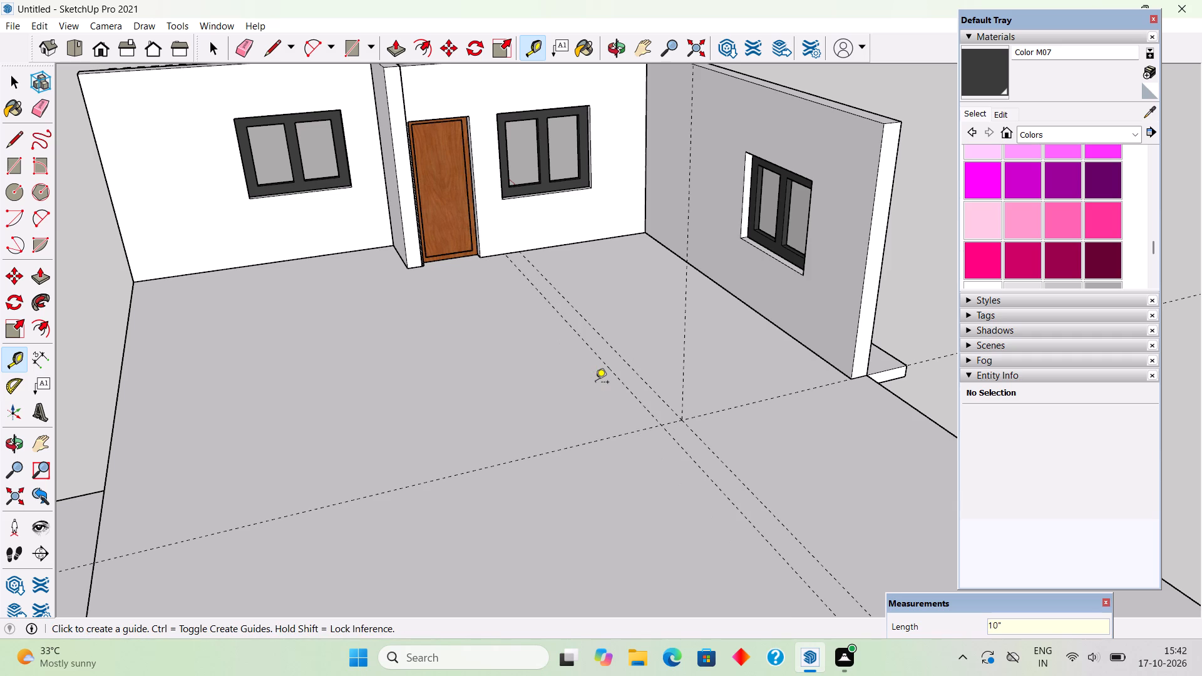
Place a vertical guide through the lower door-side corner of the window beside the terrace door, and a parallel floor guide from its foot.
scroll(595, 383, "up", 4)
middle_click_drag(428, 297, 315, 458)
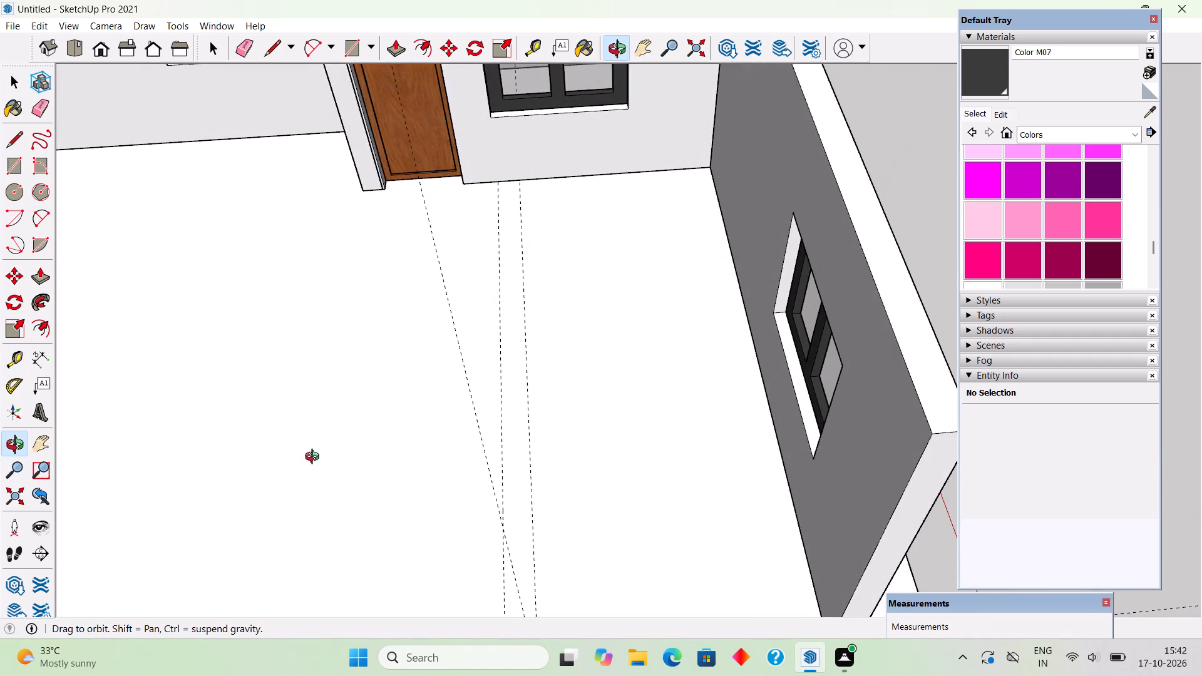
middle_click_drag(315, 458, 630, 441)
scroll(456, 294, "up", 3)
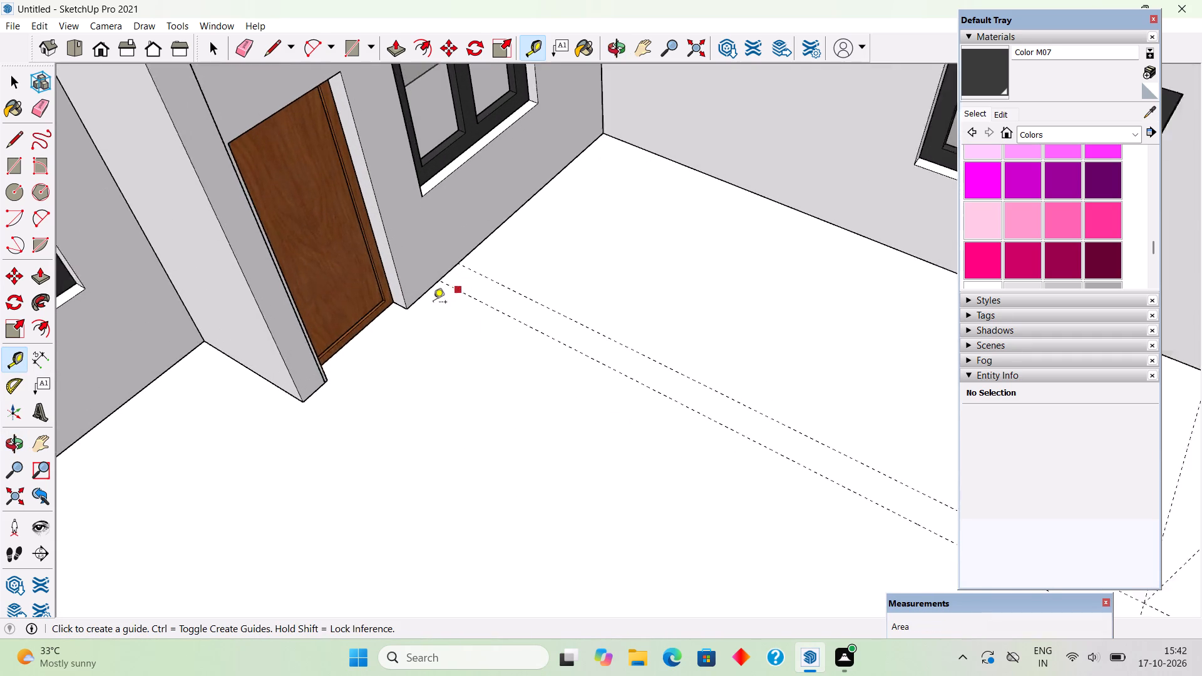
left_click(388, 249)
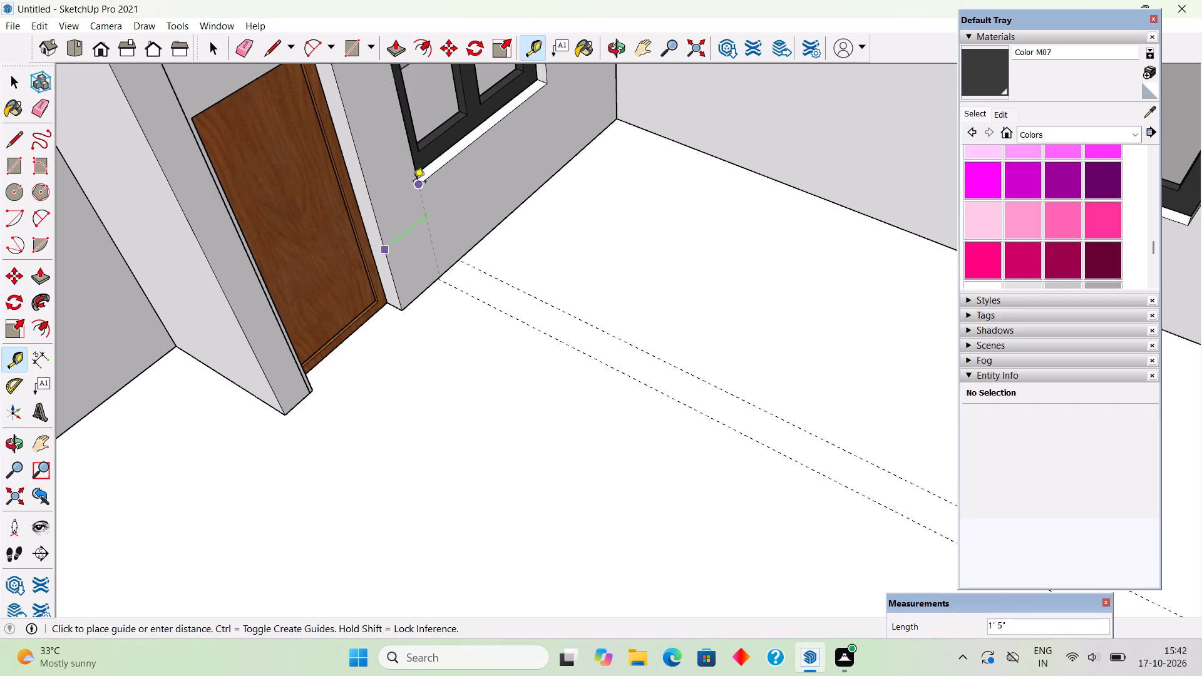
scroll(417, 186, "up", 8)
left_click(421, 185)
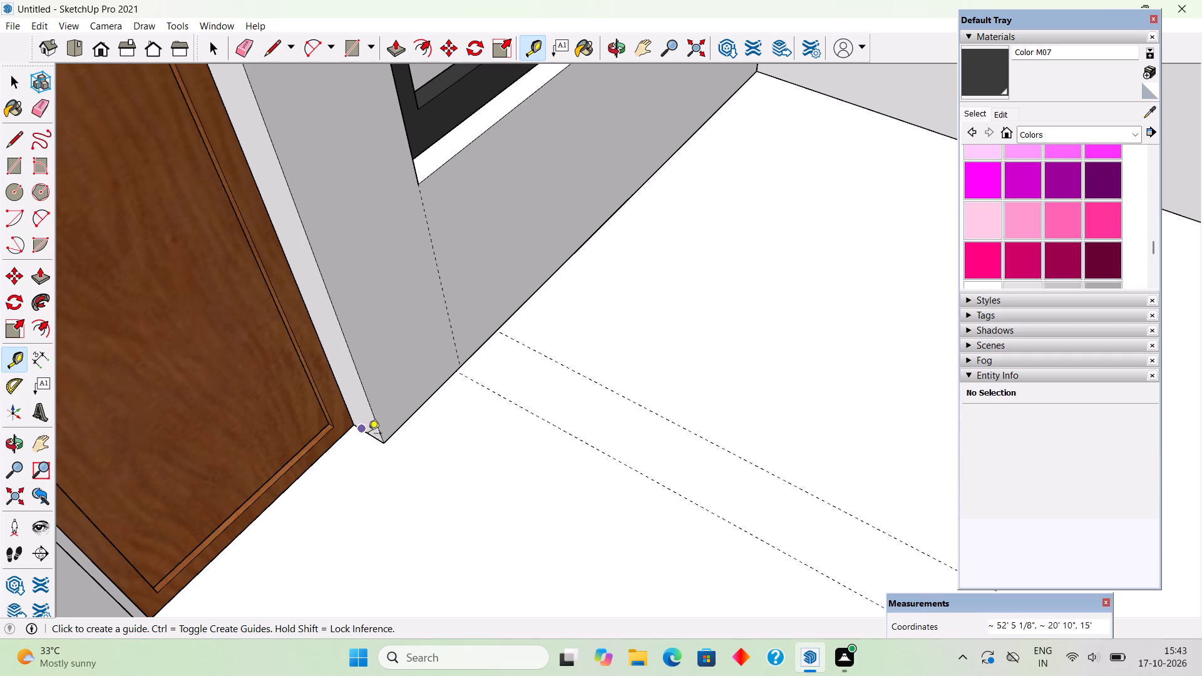
left_click(368, 434)
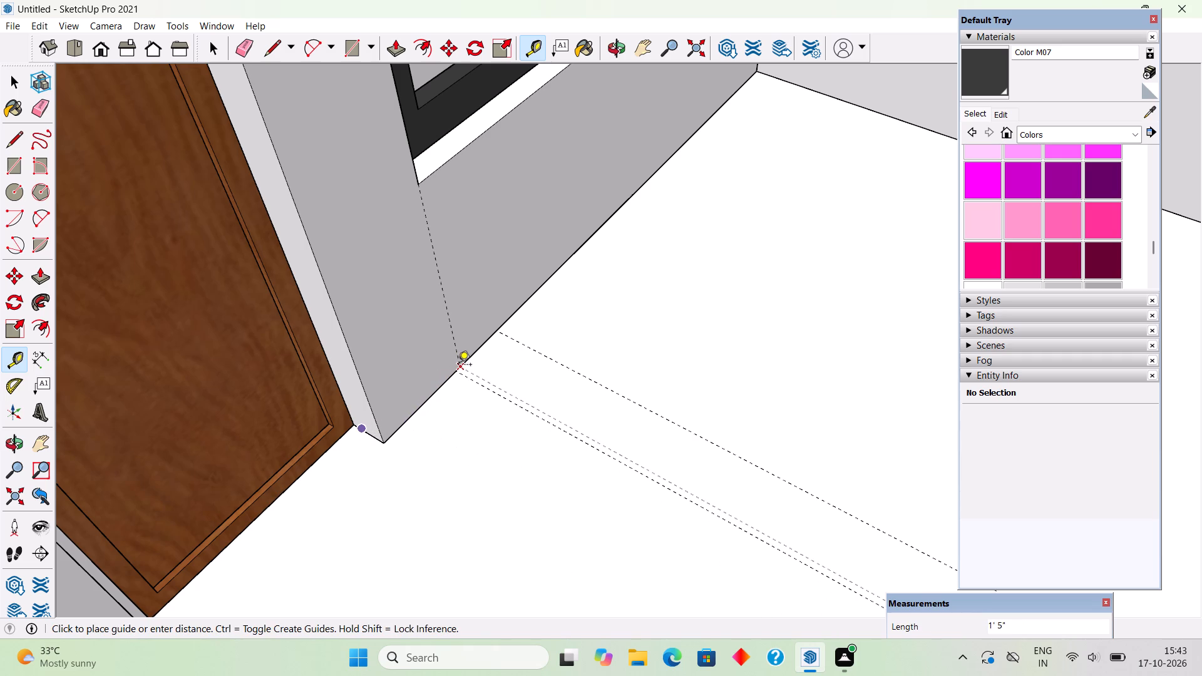
left_click(458, 366)
Offset a guide 9" from the floor guide aligned with the window corner, towards the terrace door.
left_click(475, 372)
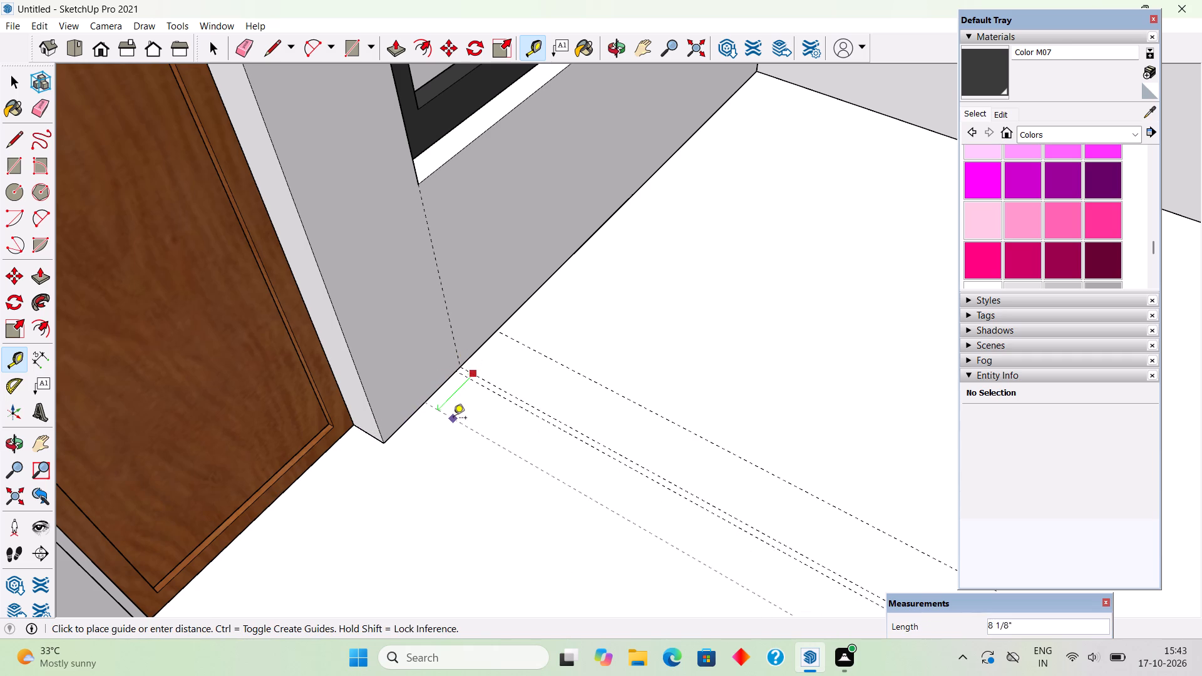
type("9\"")
key("Return")
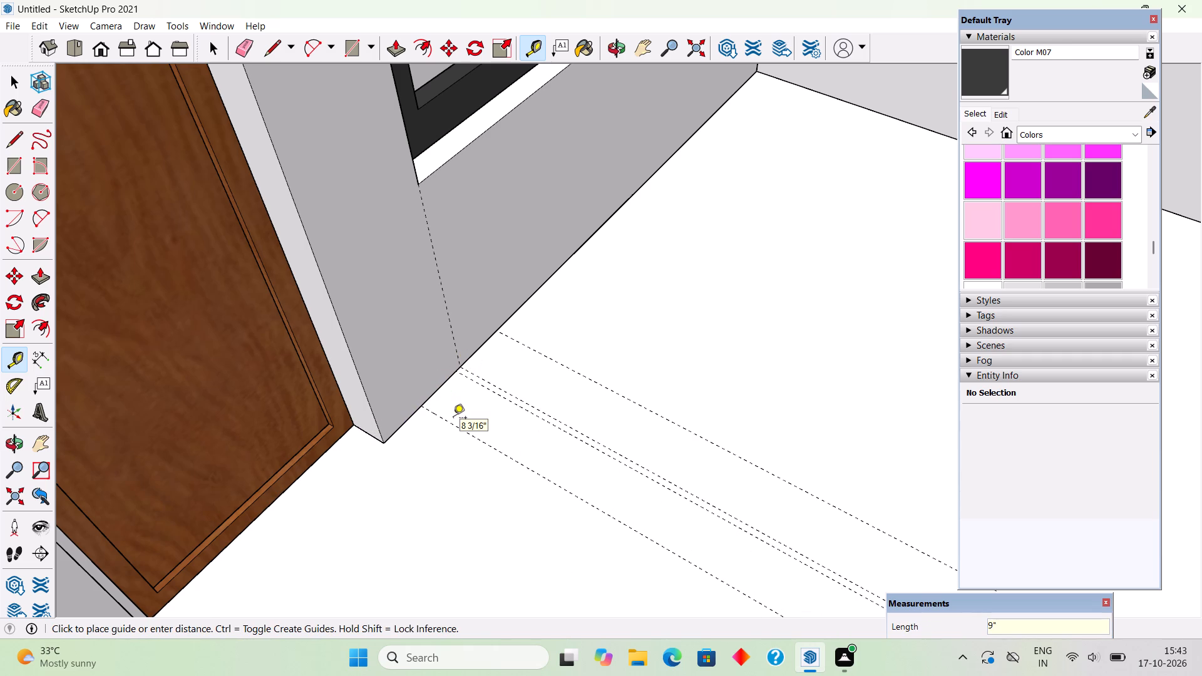
Draw a wall footprint of about 19' by 9" between the floor guides, from the window wall to the cross guide.
key("space")
type("r")
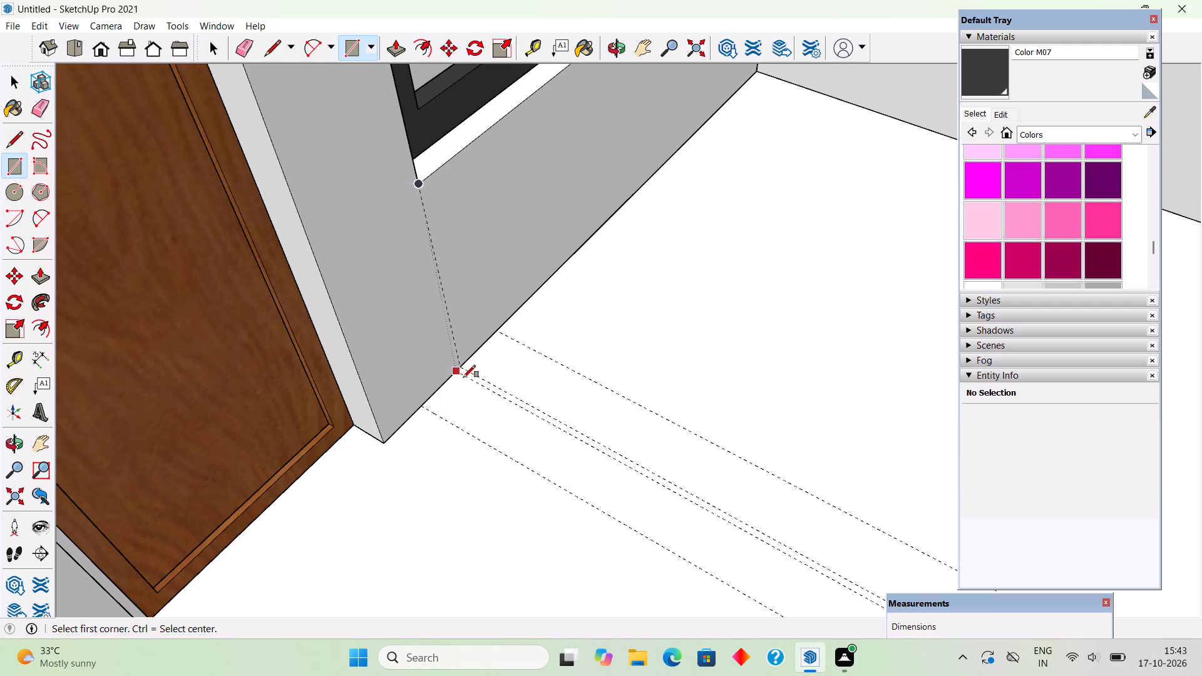
left_click(463, 370)
scroll(414, 425, "down", 11)
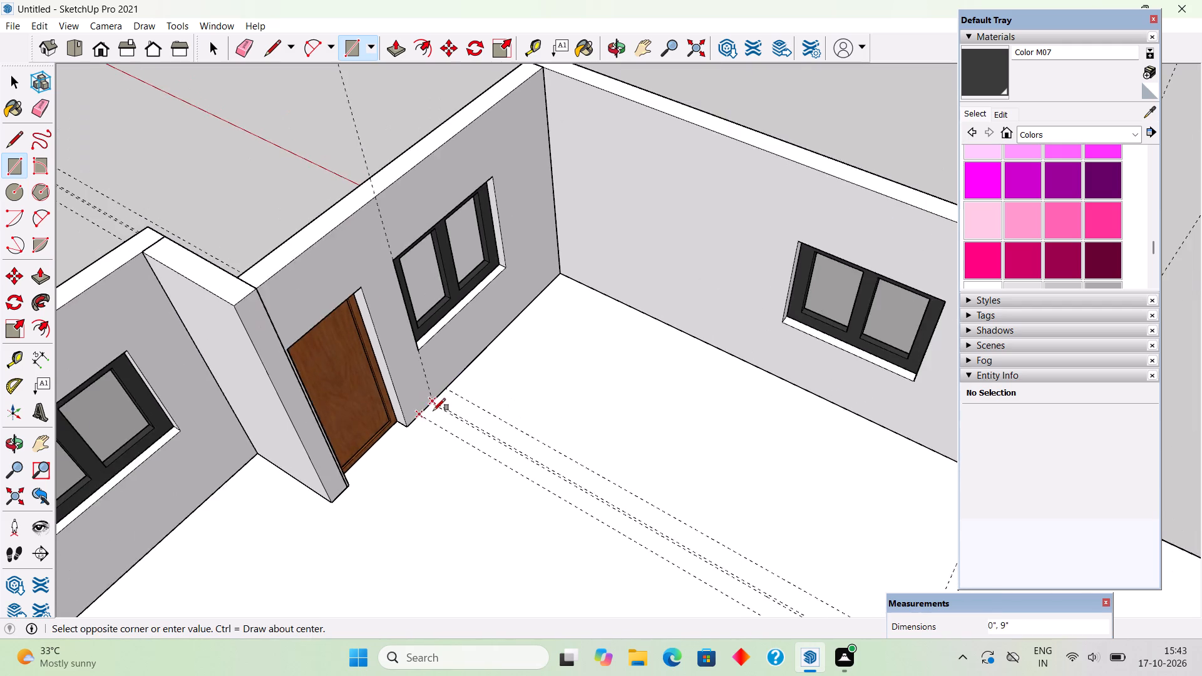
scroll(433, 411, "down", 6)
scroll(692, 571, "up", 4)
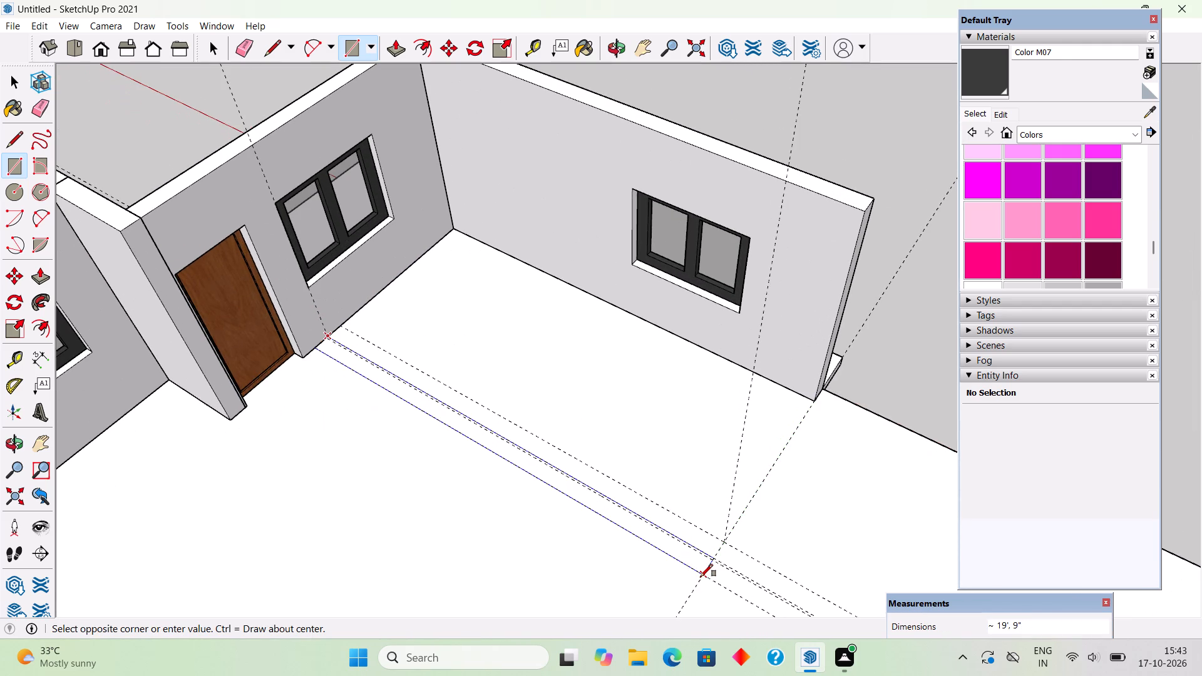
left_click(701, 576)
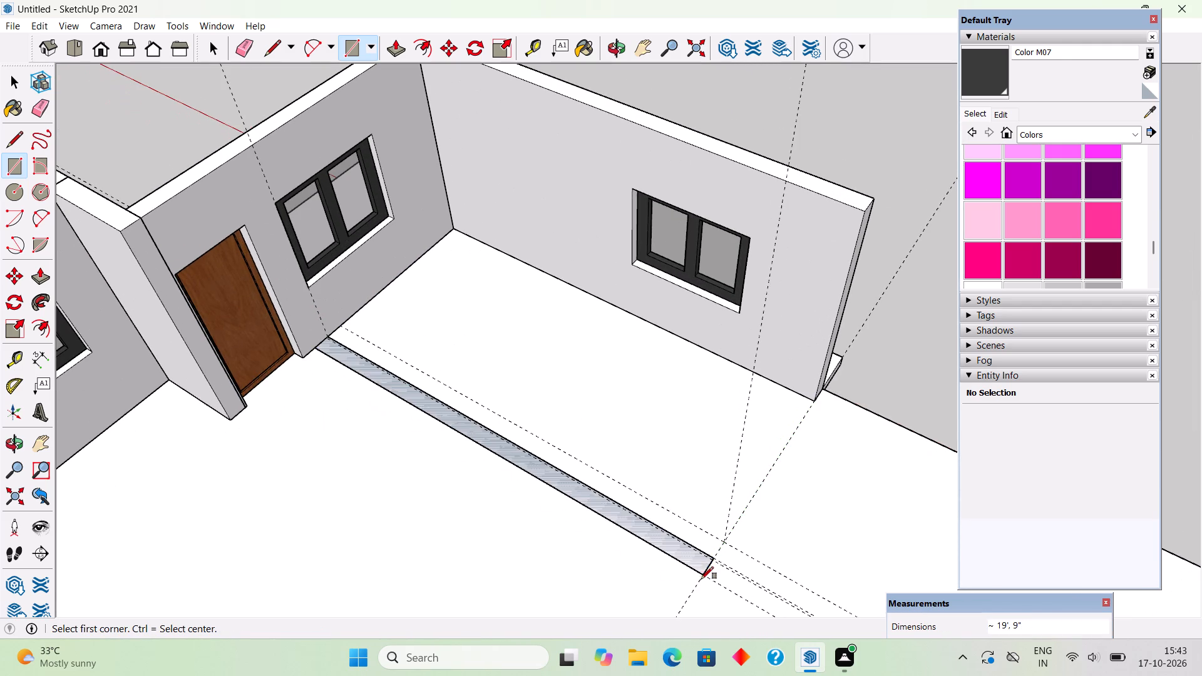
Extrude the new wall footprint 10' up, level with the top of the existing upper-storey walls.
key("p")
left_click(688, 555)
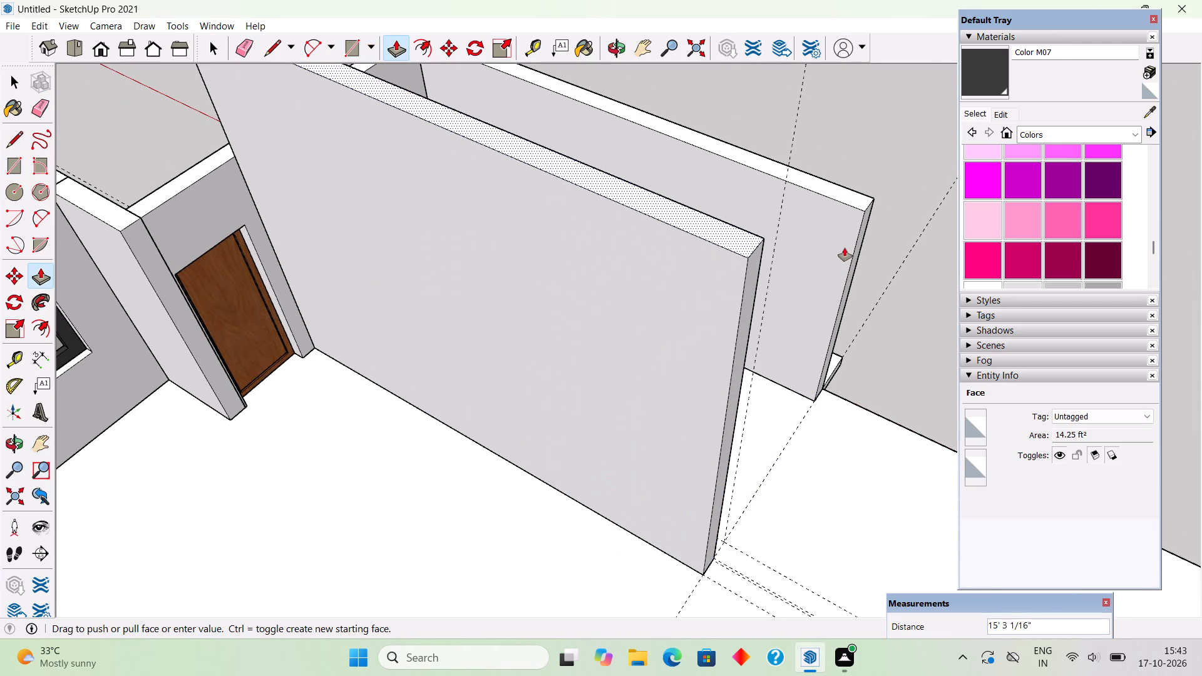
left_click(853, 208)
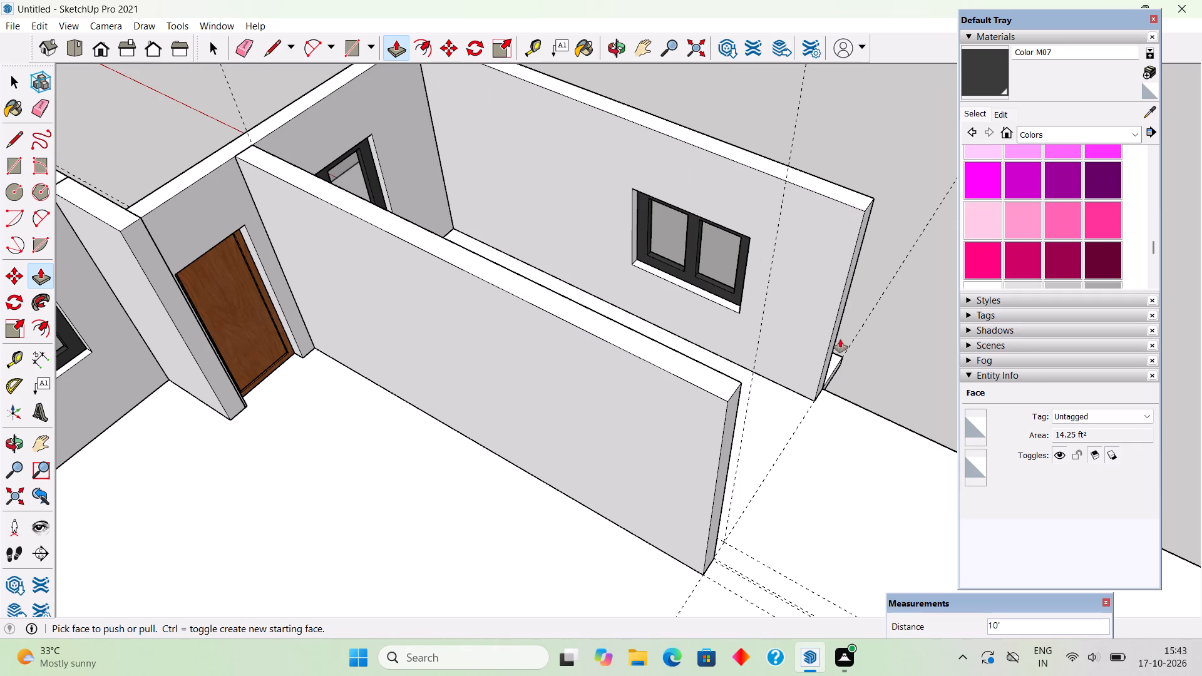
key("space")
Delete the newly extruded 19' wall that runs from beside the terrace door, parallel to the outer window wall.
scroll(840, 404, "down", 5)
middle_click_drag(828, 406, 737, 356)
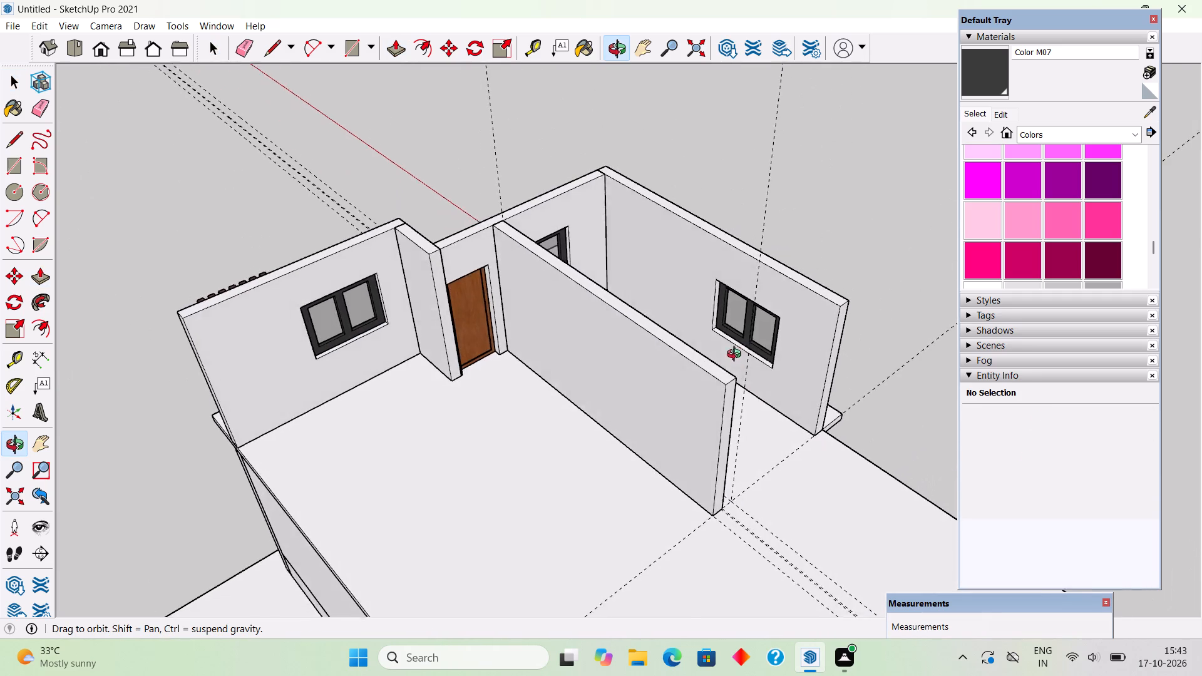
middle_click_drag(737, 356, 596, 339)
scroll(451, 346, "down", 2)
scroll(607, 448, "down", 1)
middle_click_drag(573, 443, 795, 495)
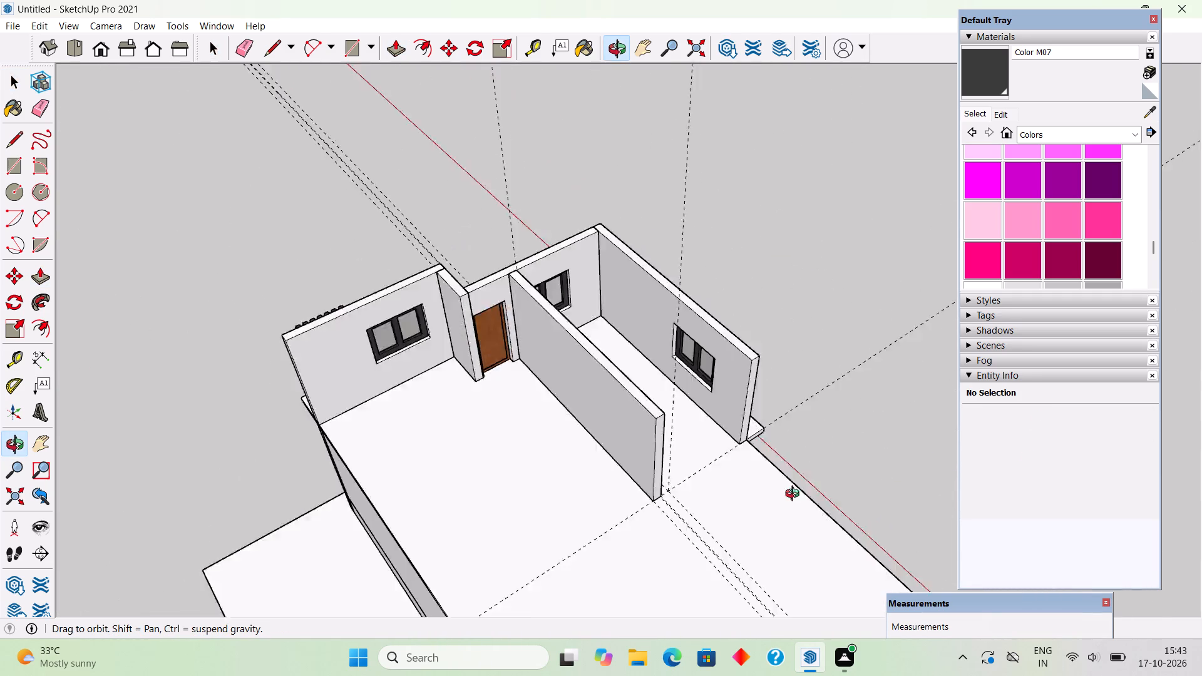
middle_click_drag(795, 495, 857, 430)
left_click(667, 401)
middle_click_drag(748, 416, 94, 365)
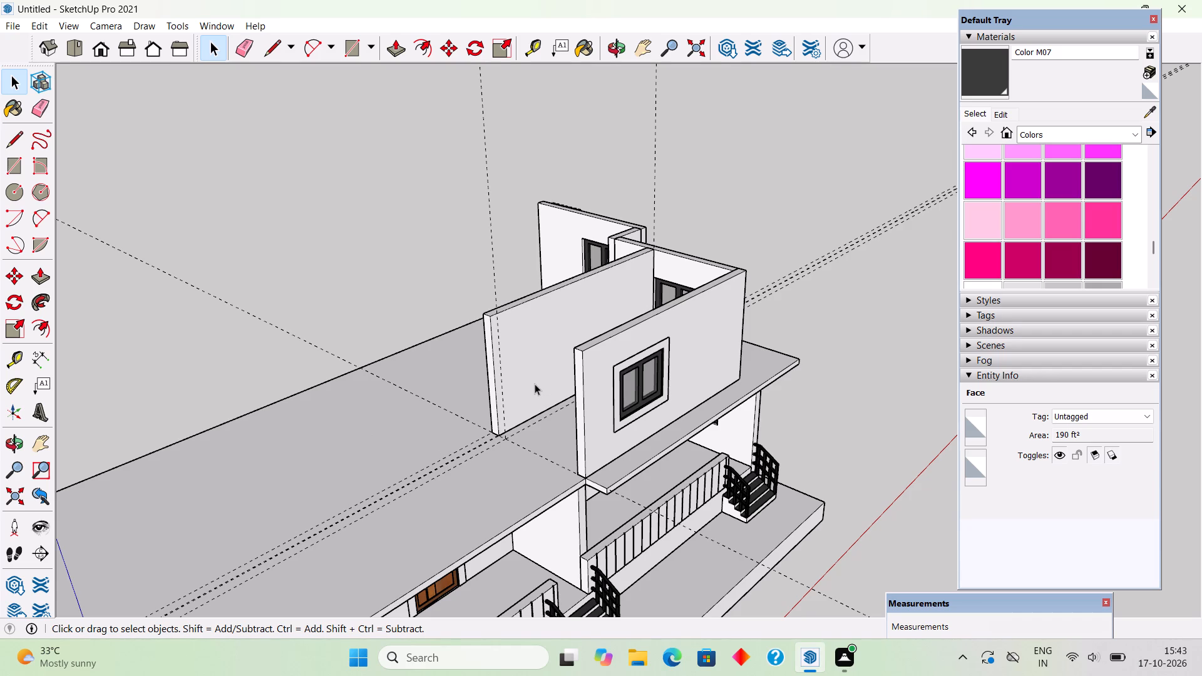
left_click(532, 421)
triple_click(523, 404)
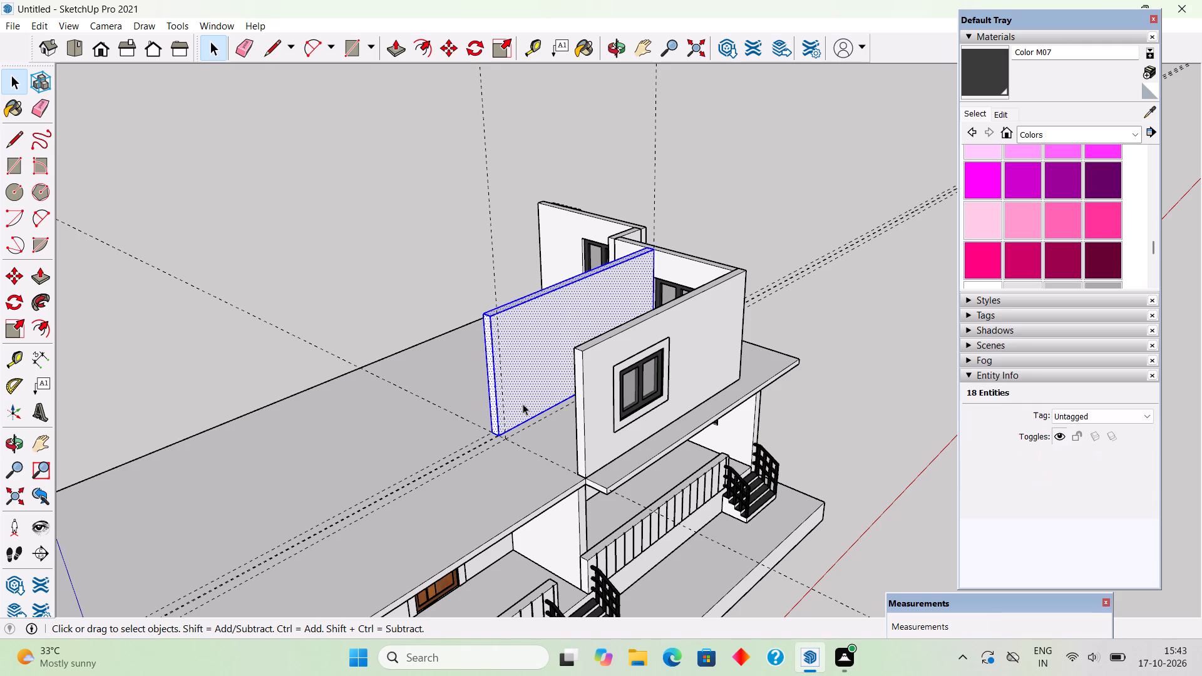
key("Delete")
Delete two surplus floor guides by the terrace door: one of the close middle pair and the one farthest from the door.
scroll(513, 438, "down", 2)
scroll(513, 438, "up", 3)
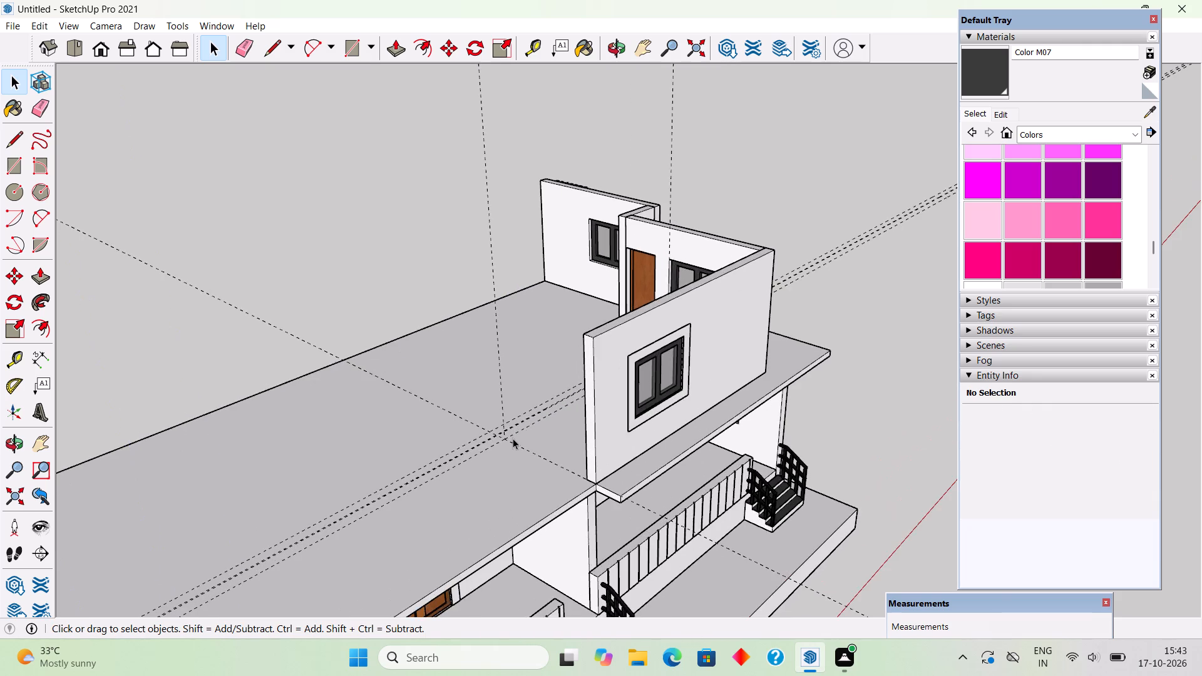
scroll(513, 438, "up", 12)
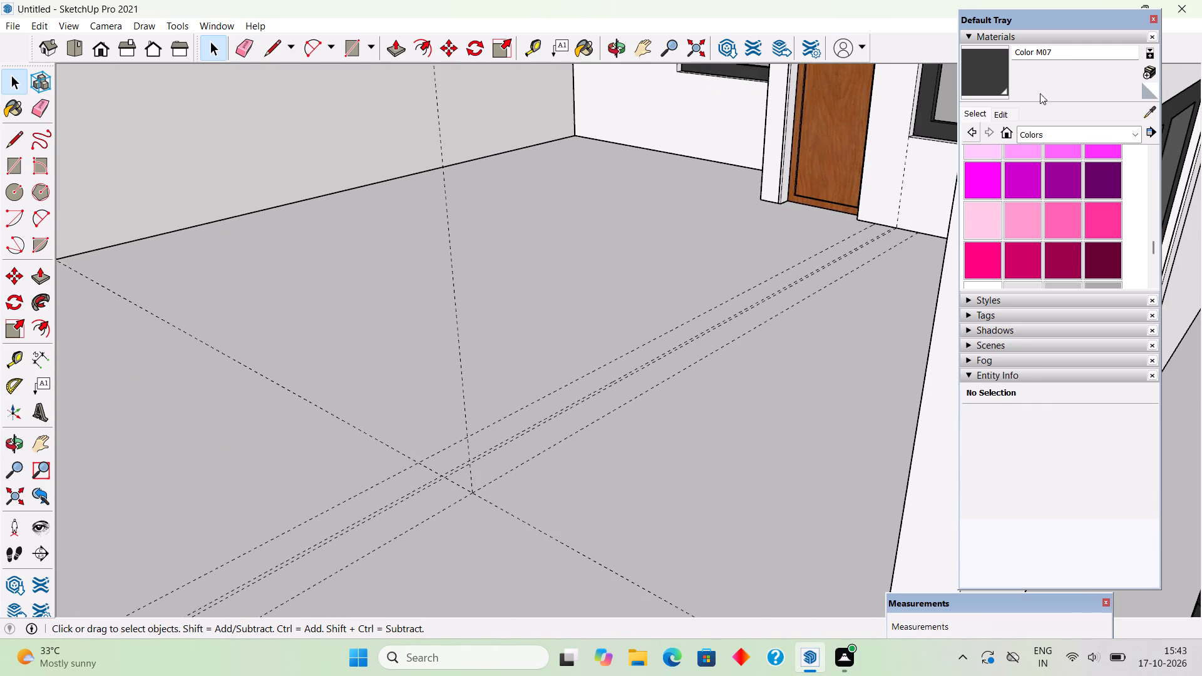
scroll(948, 212, "up", 4)
scroll(834, 259, "up", 5)
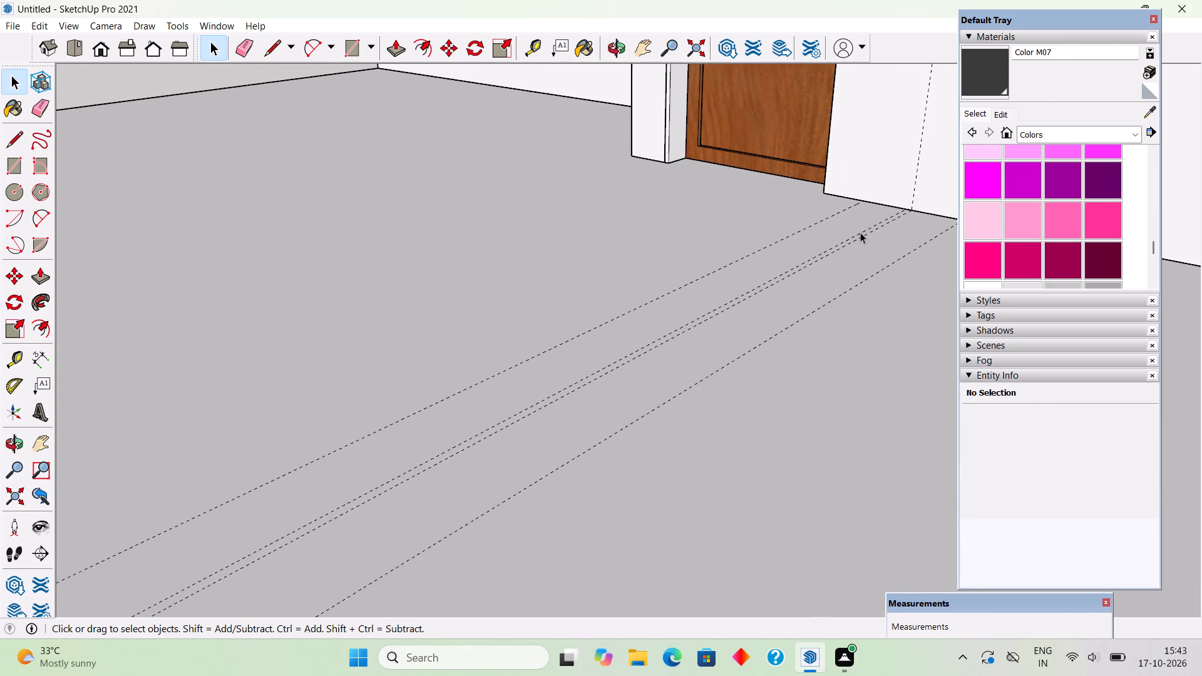
left_click(860, 232)
key("Delete")
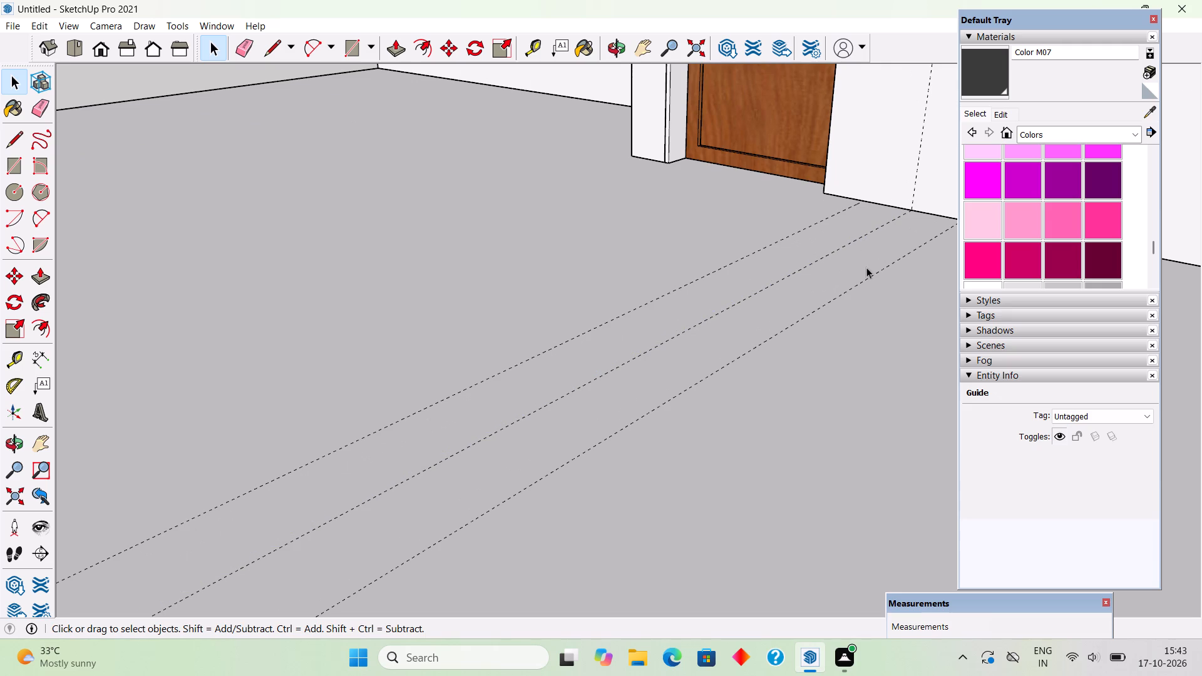
left_click(868, 278)
key("Delete")
Offset a guide 9" from the cross guide at the window wall's free end, towards the terrace door wall.
scroll(868, 278, "down", 15)
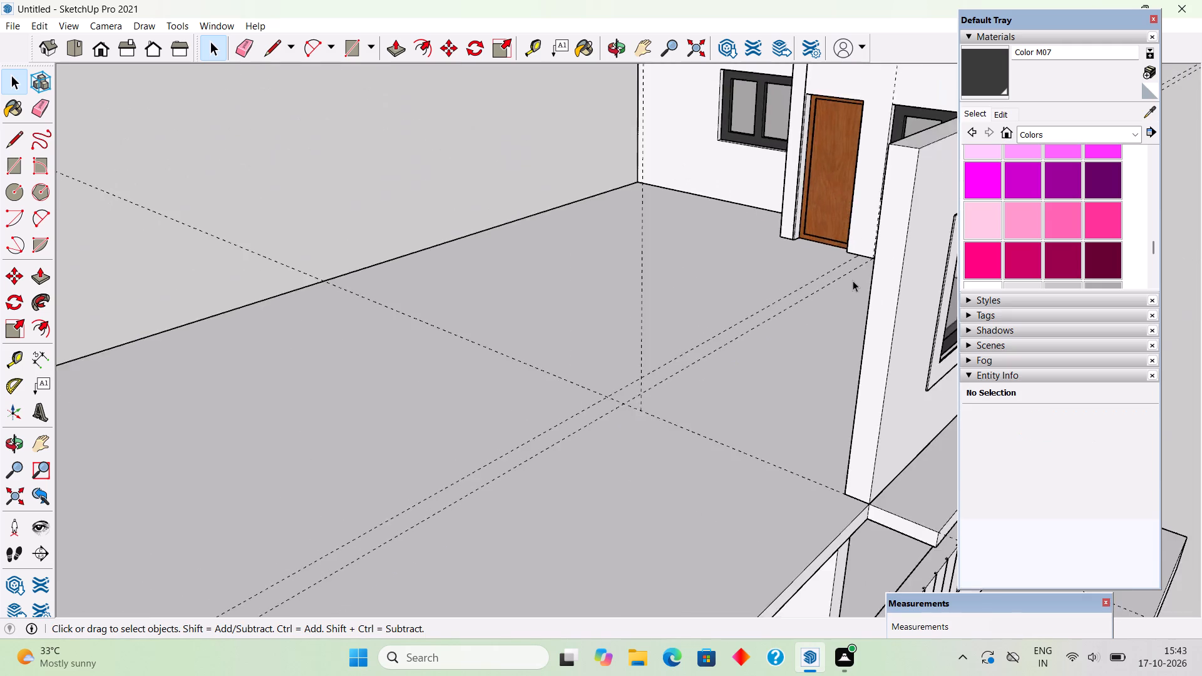
scroll(853, 280, "down", 5)
middle_click_drag(826, 347, 624, 245)
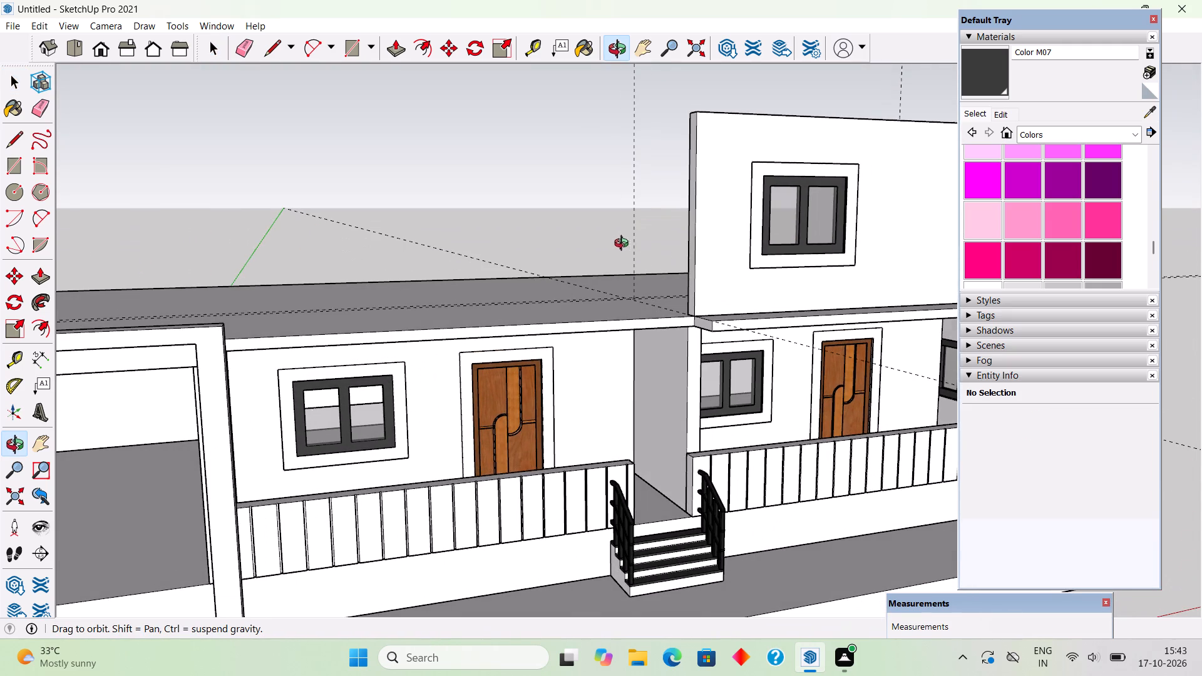
middle_click_drag(624, 245, 569, 317)
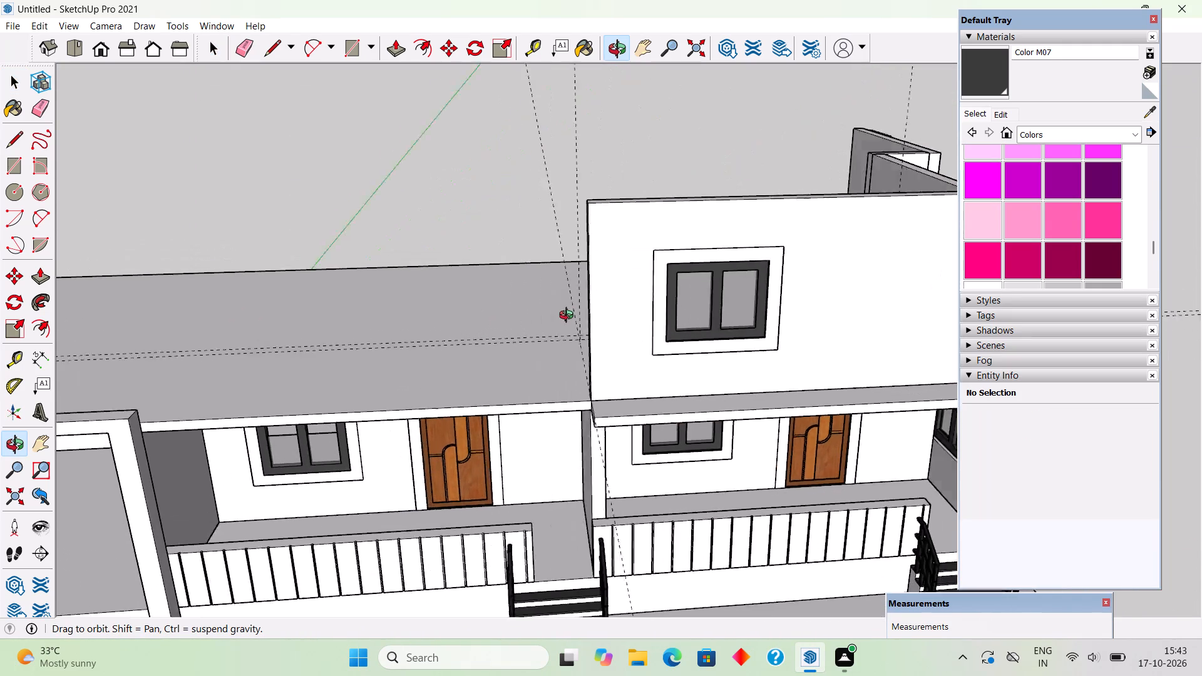
middle_click_drag(569, 317, 724, 420)
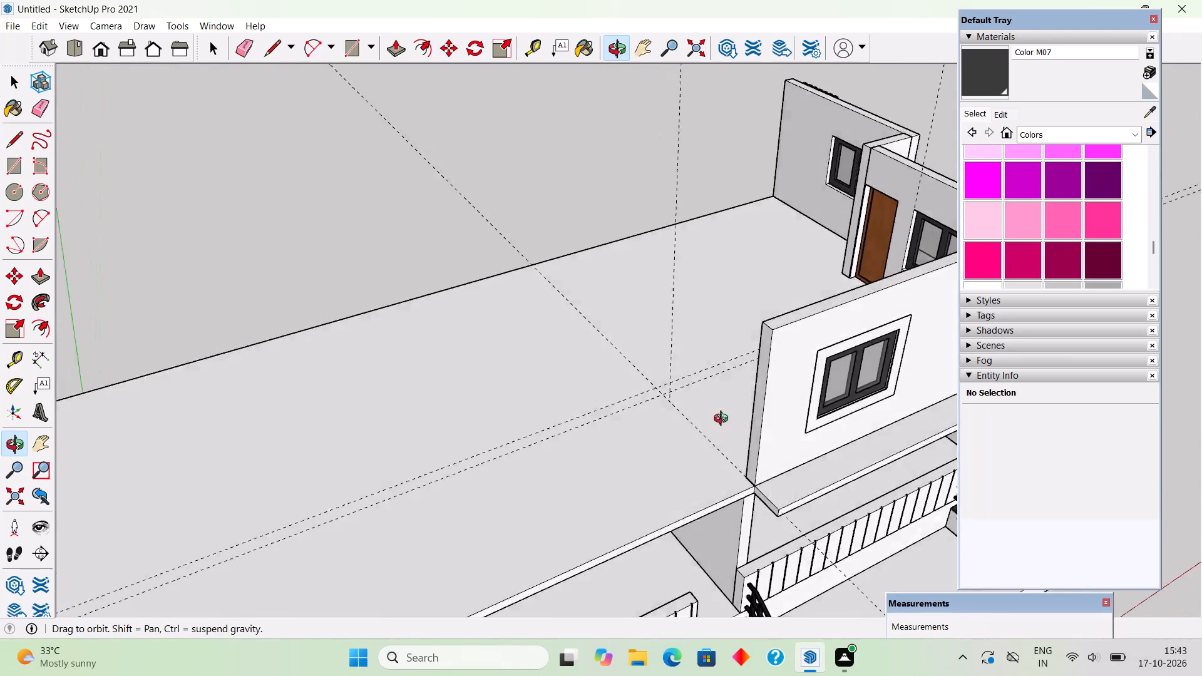
middle_click_drag(724, 420, 968, 477)
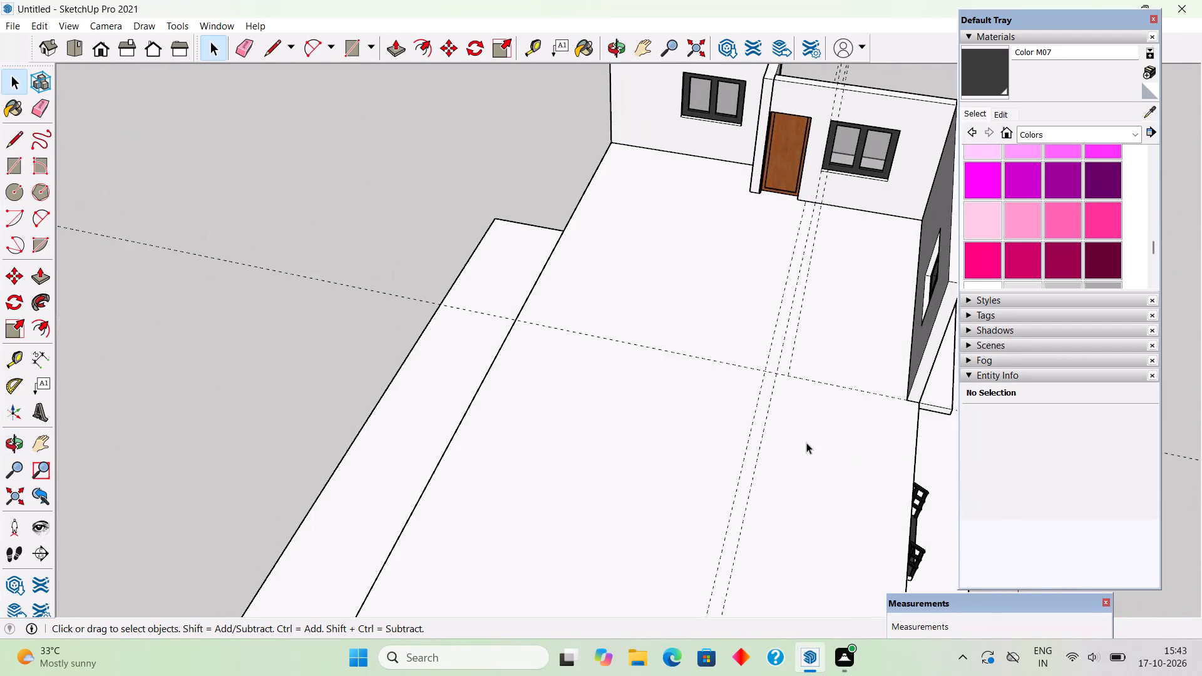
scroll(841, 385, "up", 4)
middle_click_drag(853, 381, 843, 491)
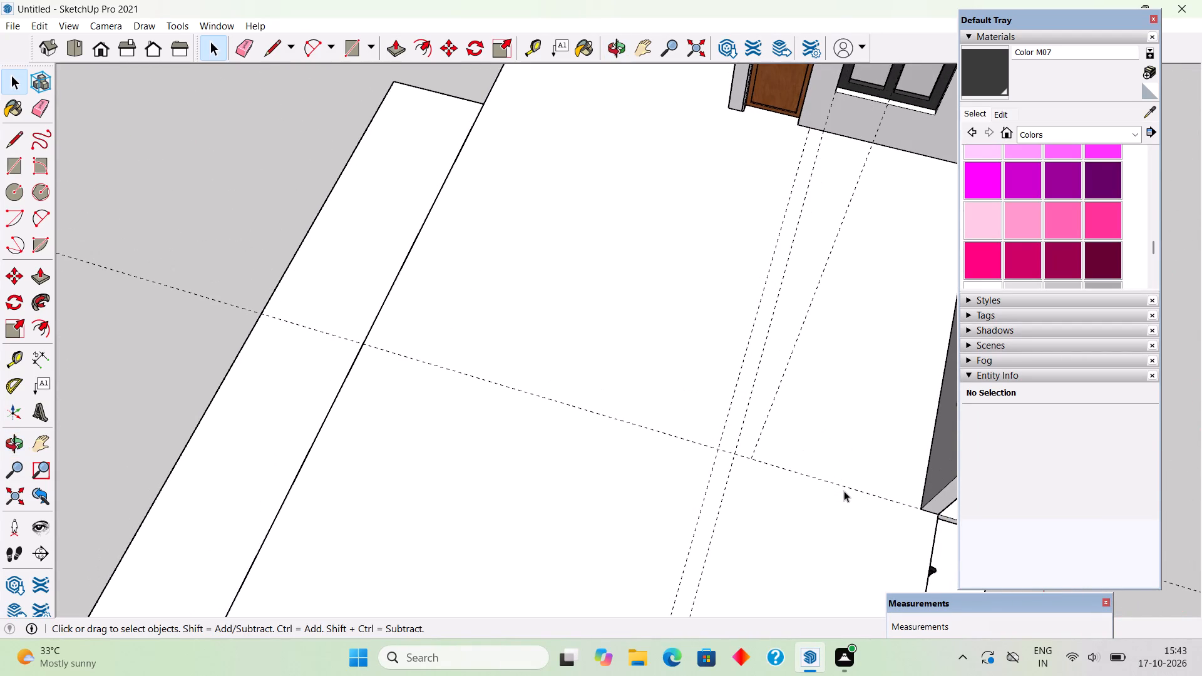
key("t")
left_click(850, 489)
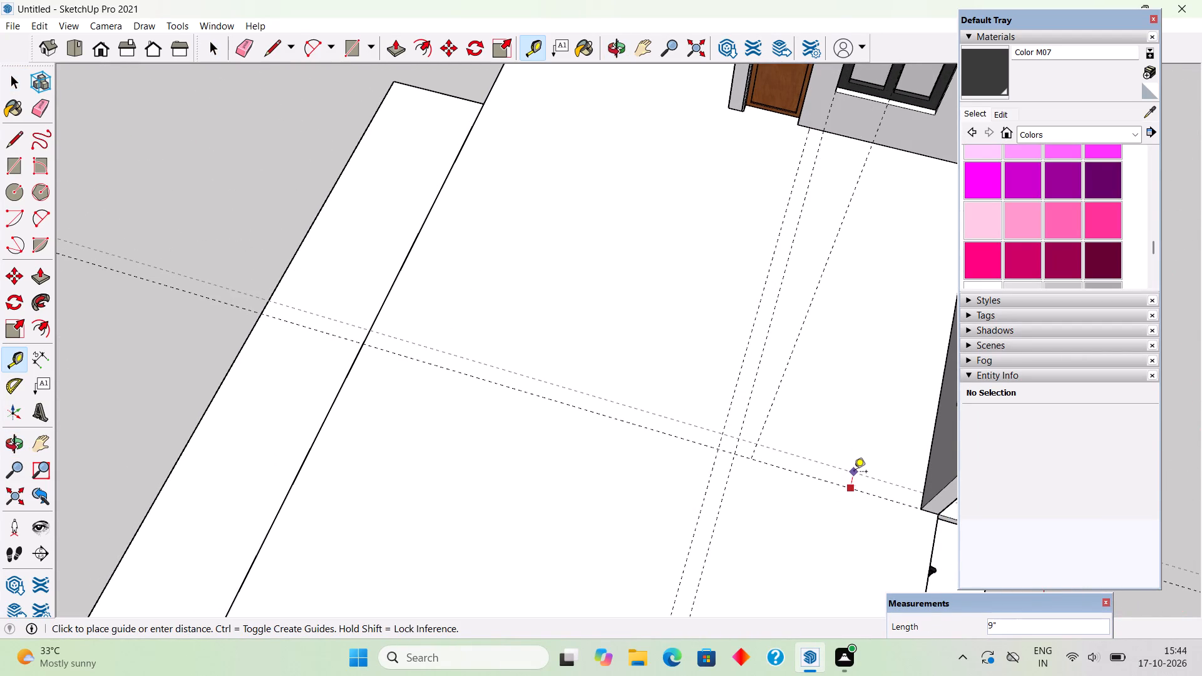
type("9\"")
key("Return")
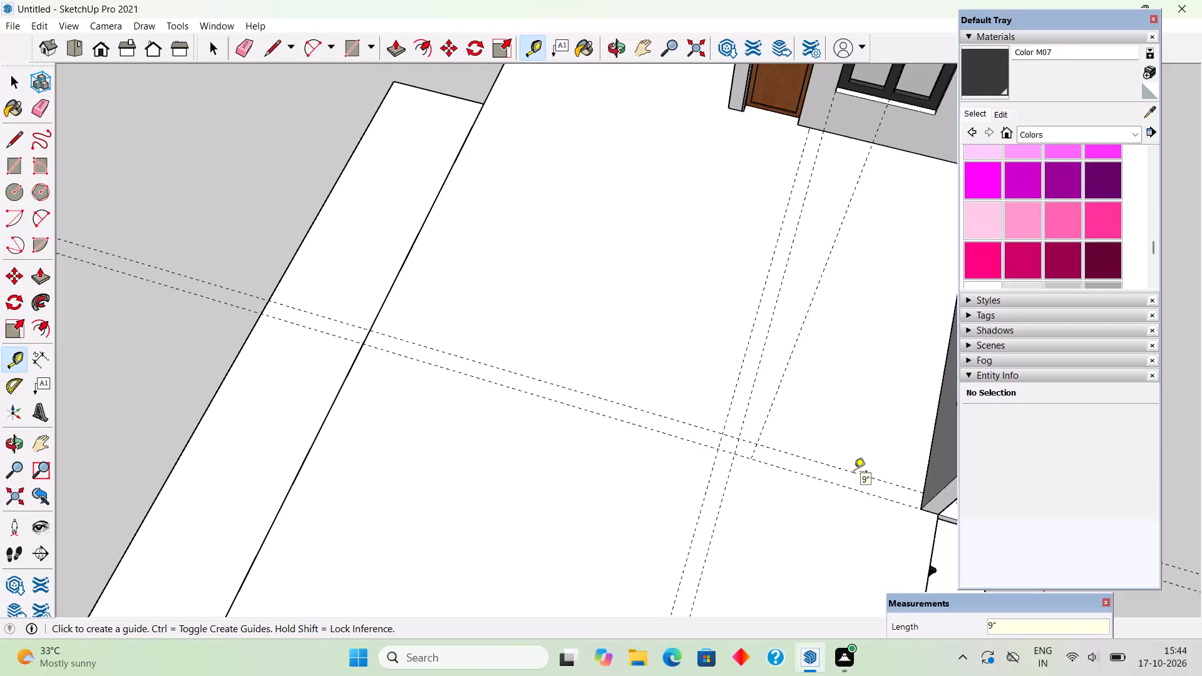
Draw a 9" by 9' wall footprint between the cross guides, from the door-side floor guide to the window wall's end.
key("r")
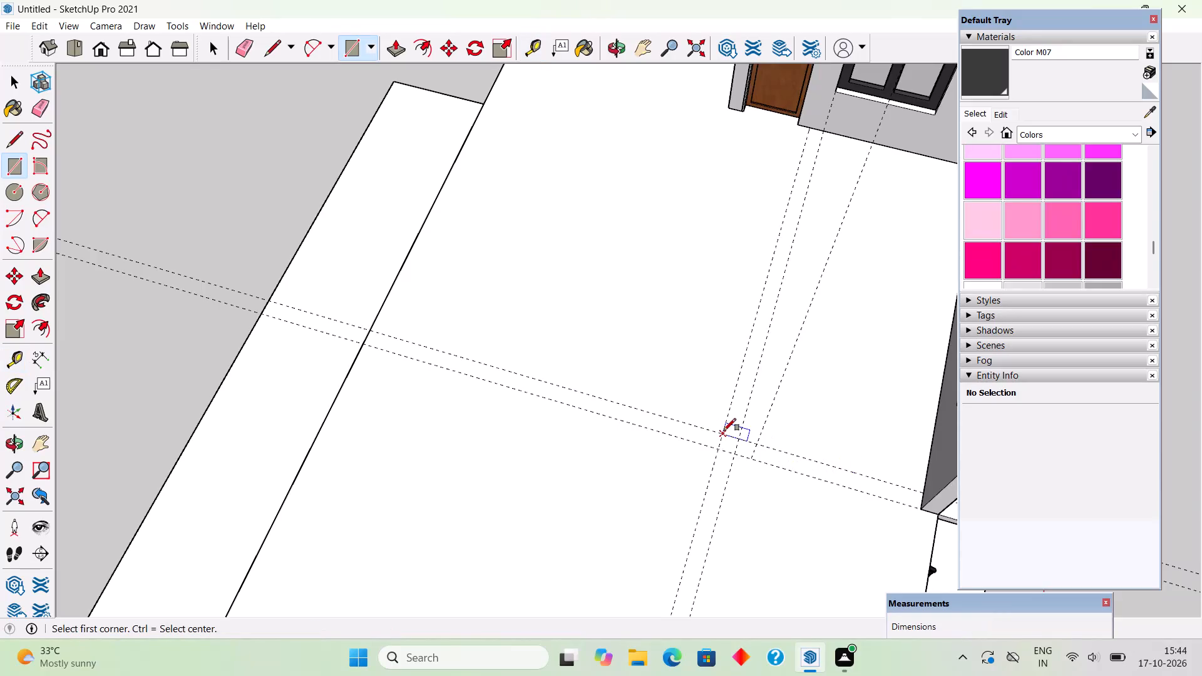
left_click(724, 431)
left_click(927, 511)
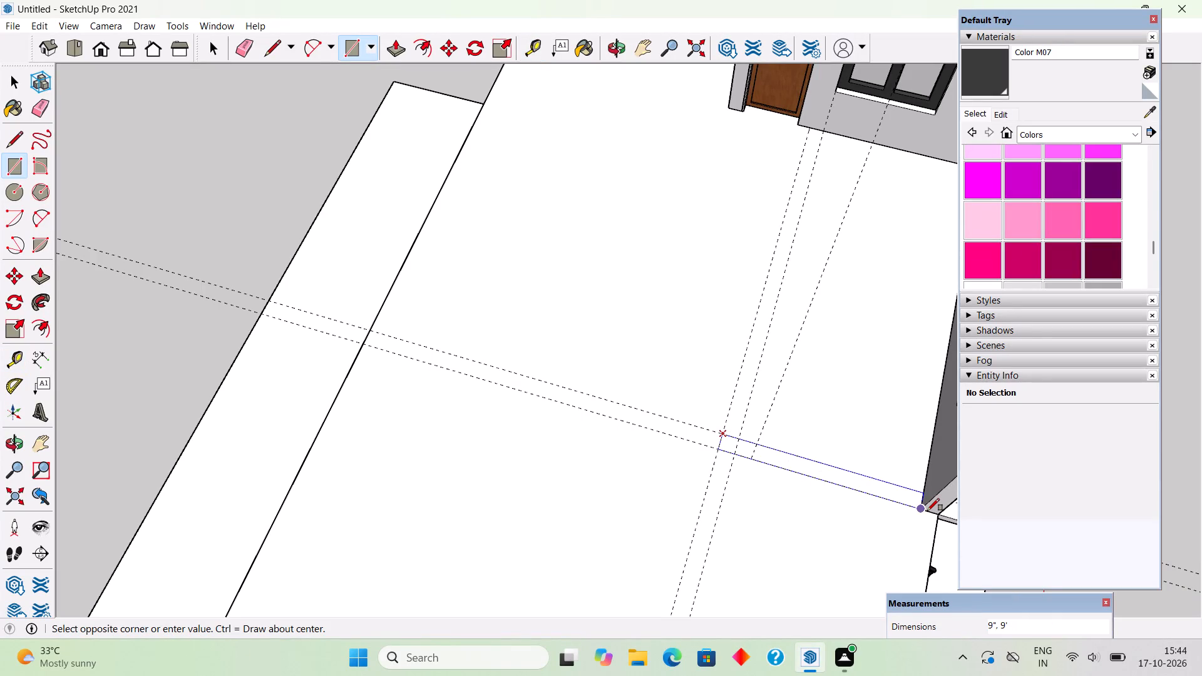
Extrude the 9' footprint level with the top of the adjoining window wall and make the new wall a group.
key("p")
left_click(895, 502)
scroll(860, 481, "down", 7)
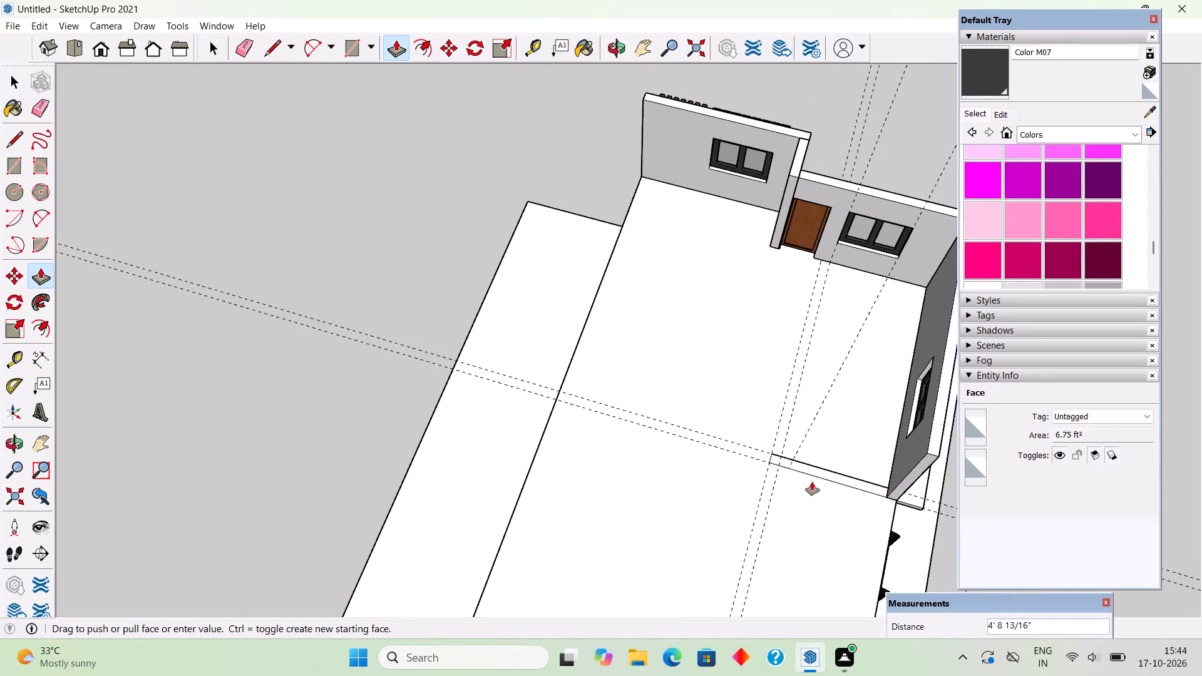
scroll(812, 482, "down", 2)
left_click(905, 458)
key("space")
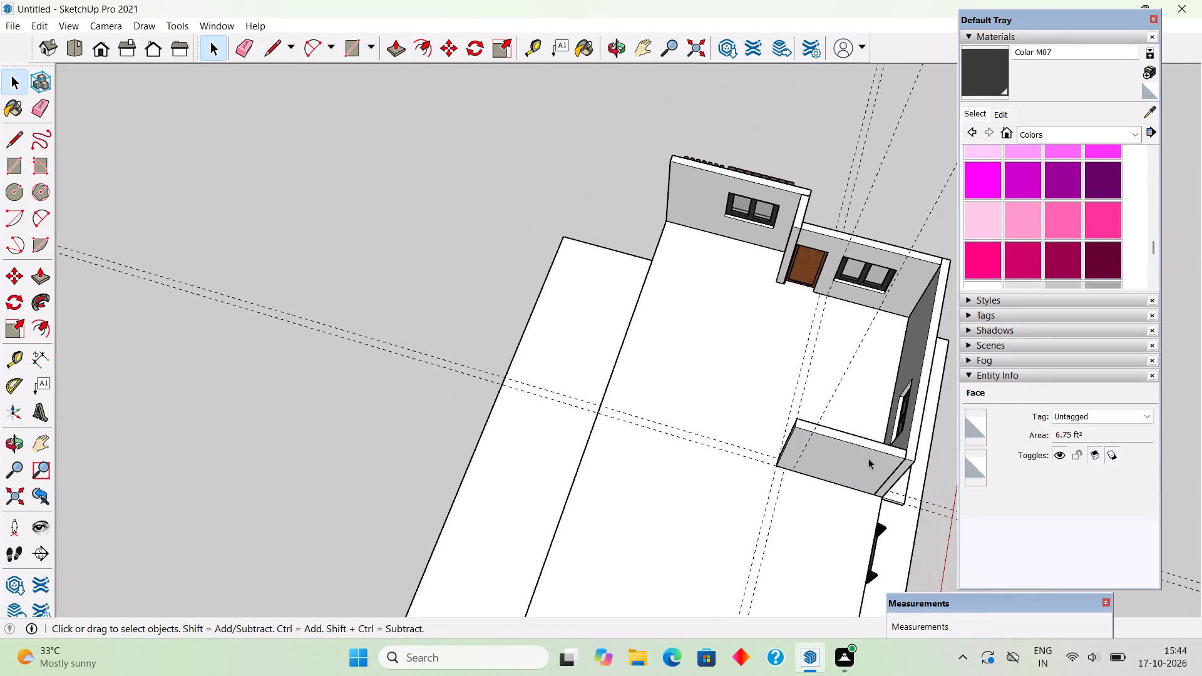
triple_click(867, 458)
right_click(867, 458)
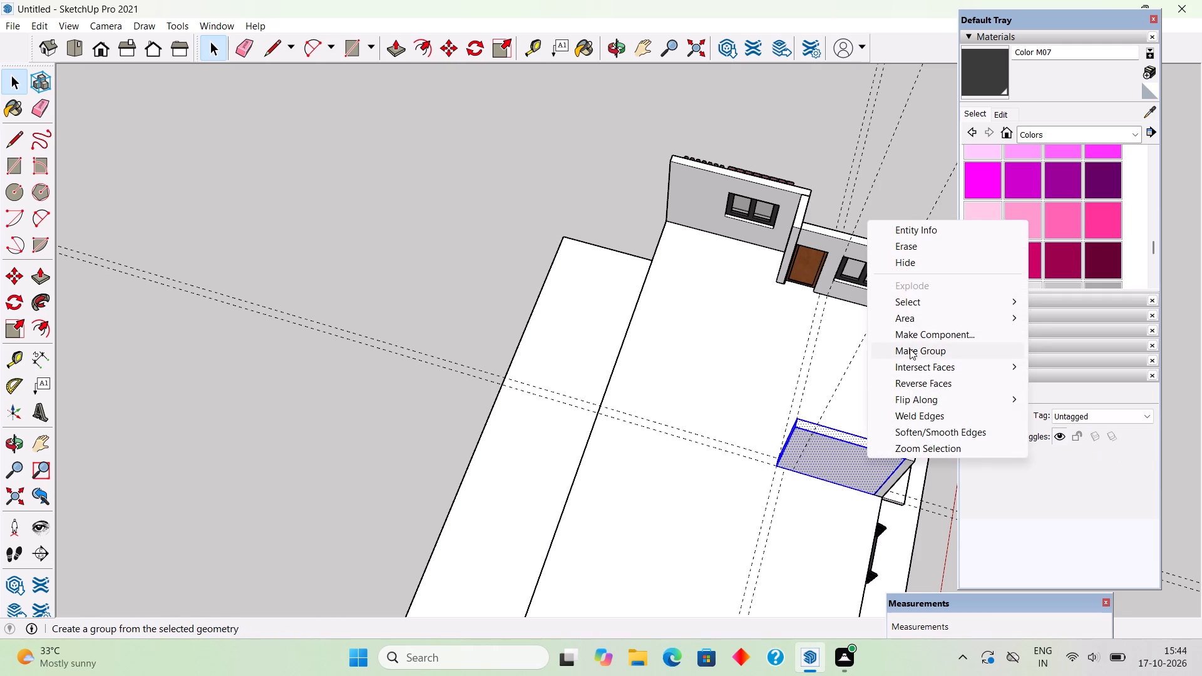
left_click(910, 349)
Draw a footprint of about 37' 3" by 9" between the floor guides, from the new cross wall's corner towards the roof's garage end.
scroll(812, 296, "down", 8)
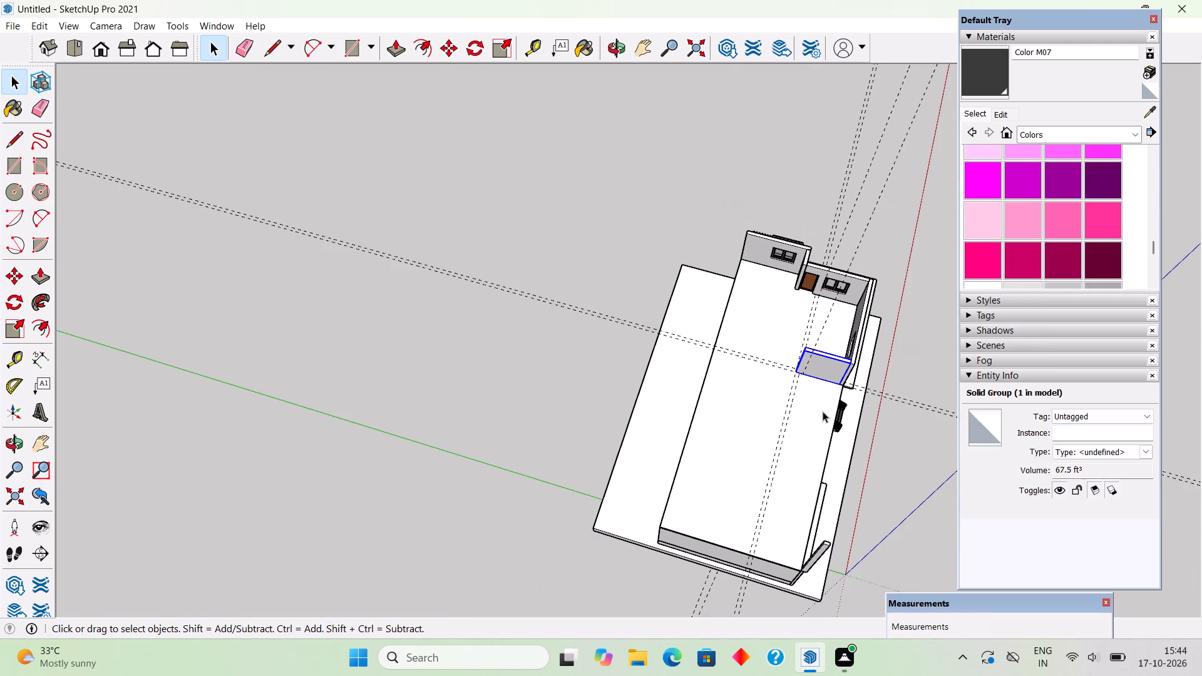
key("r")
scroll(801, 377, "up", 11)
left_click(791, 372)
scroll(771, 472, "down", 4)
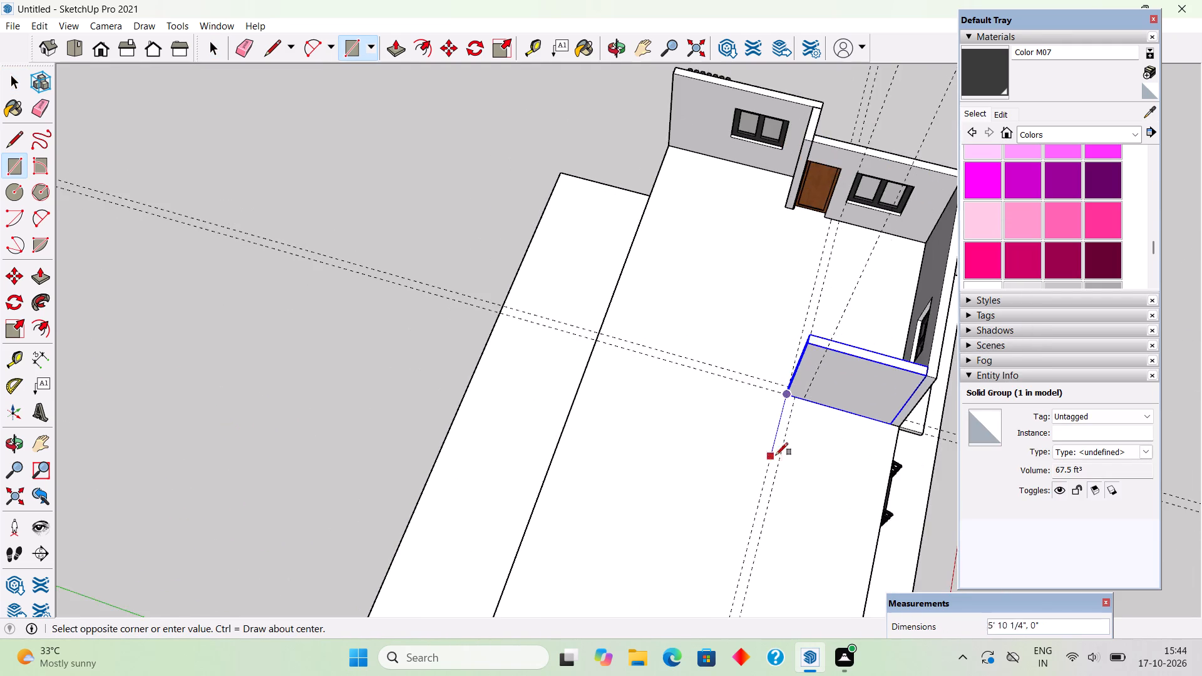
scroll(776, 455, "down", 12)
scroll(745, 586, "up", 9)
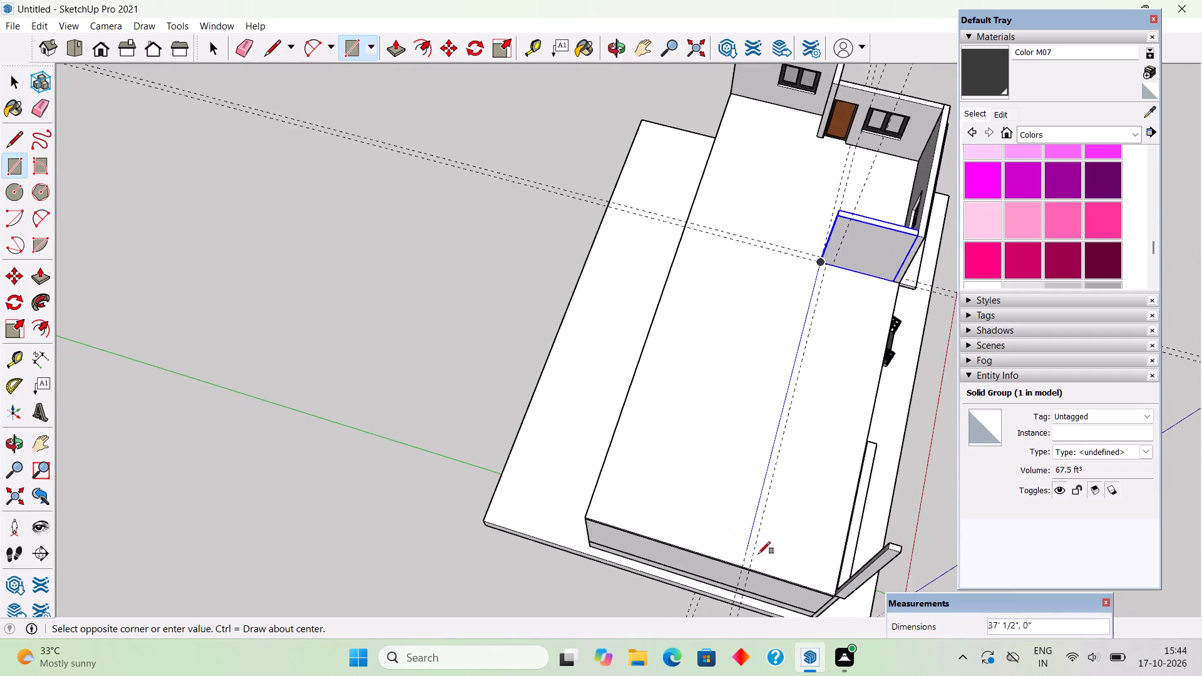
scroll(753, 556, "up", 3)
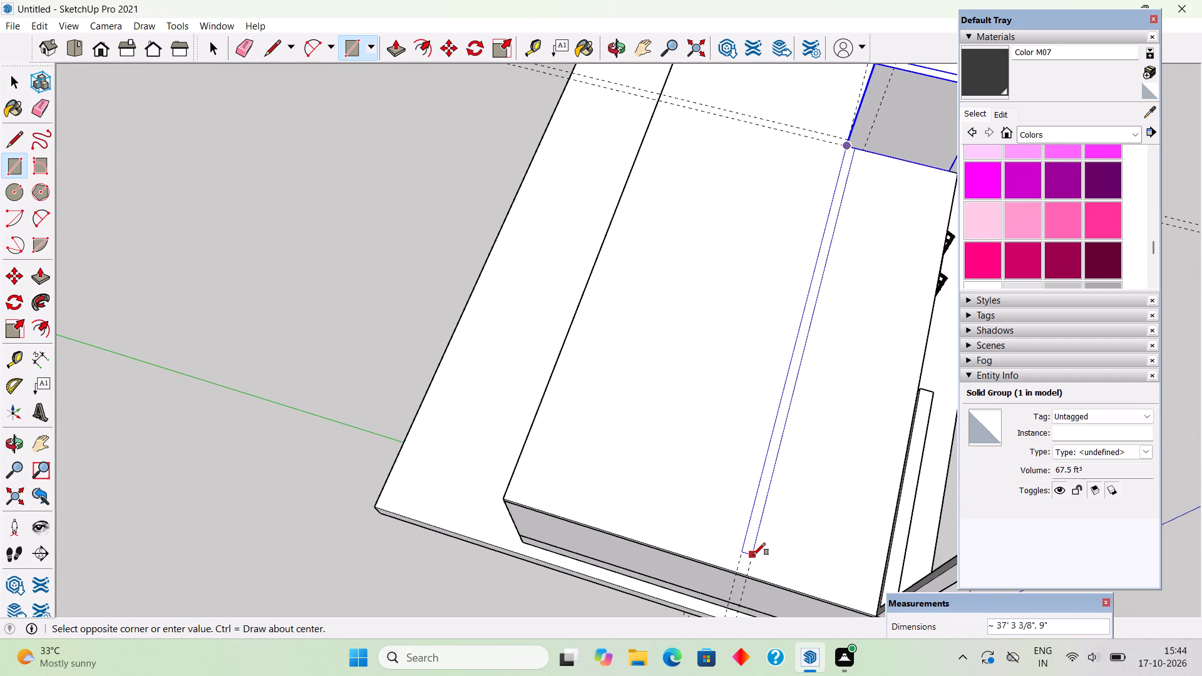
left_click(753, 555)
Extrude the long footprint 10' up and make the new wall a group.
key("p")
left_click(754, 534)
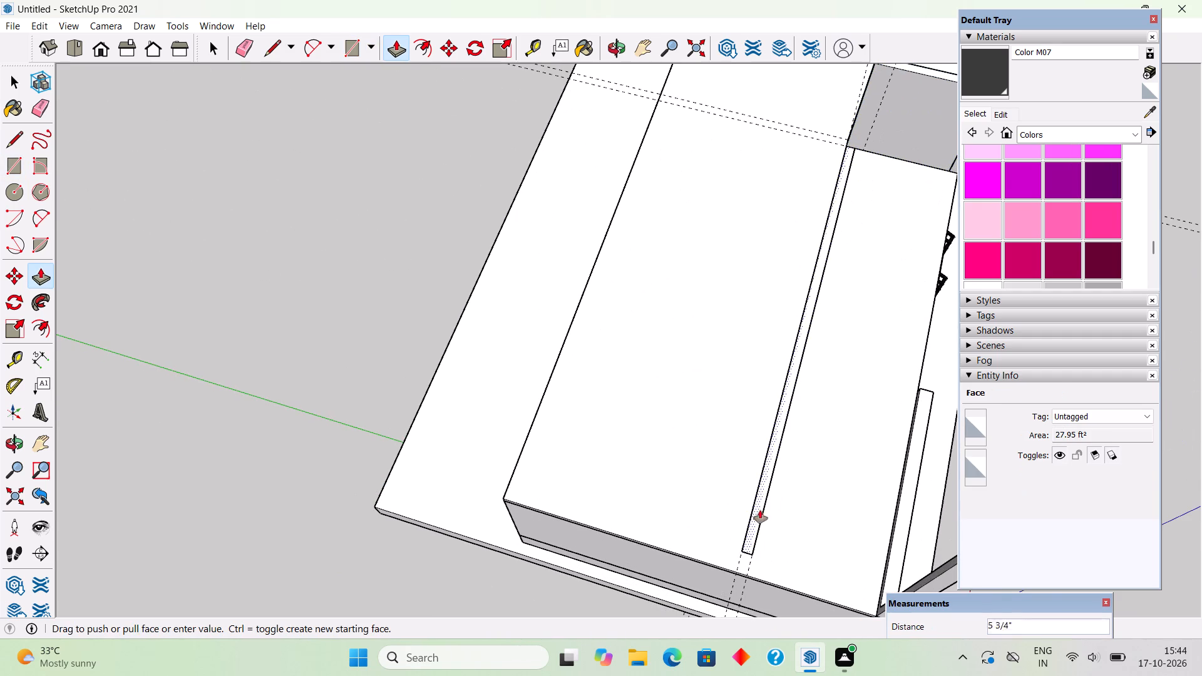
type("10'")
key("Return")
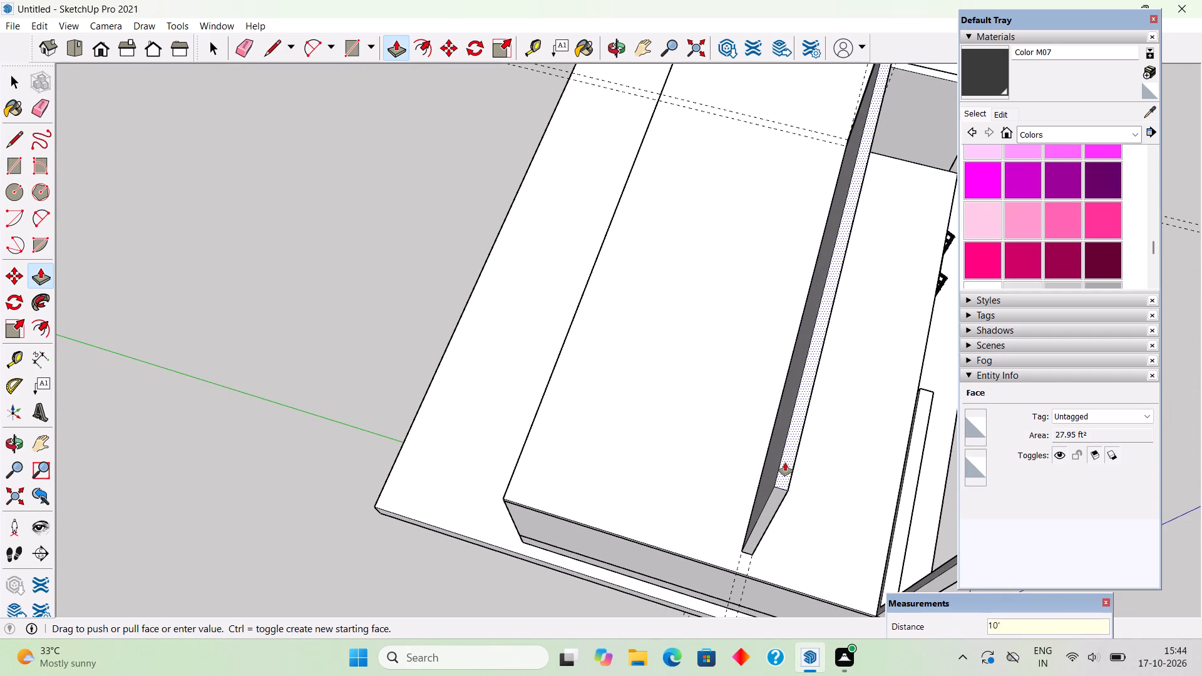
key("space")
triple_click(785, 463)
left_click(785, 463)
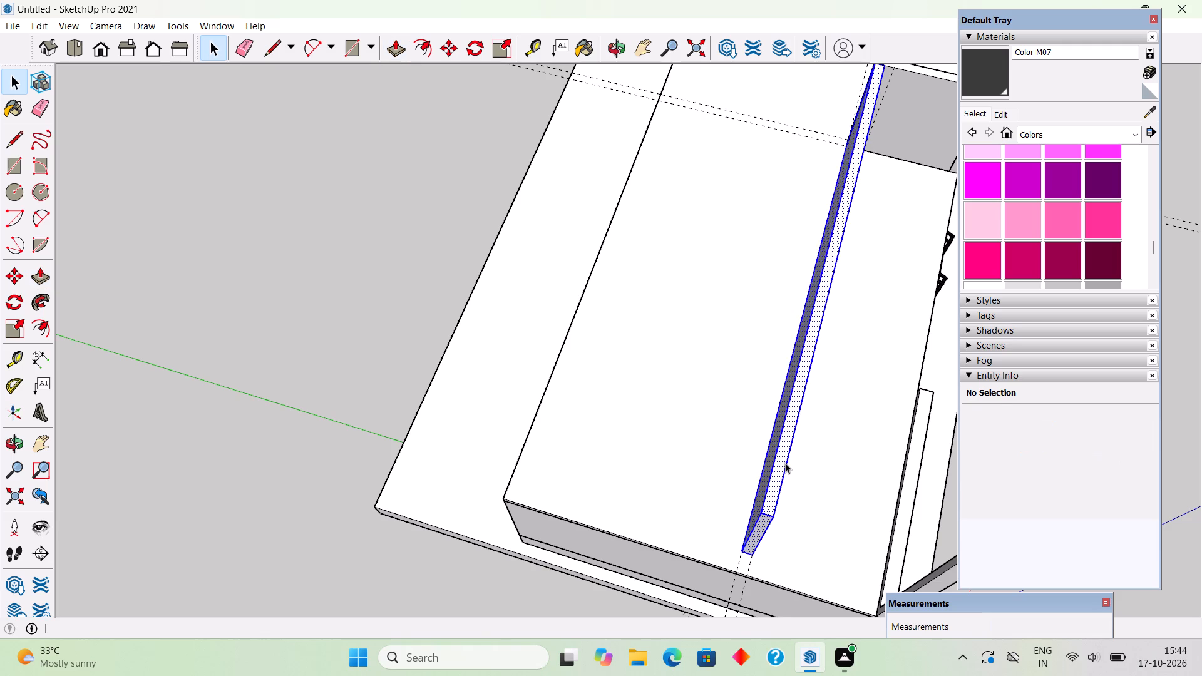
right_click(785, 463)
left_click(838, 351)
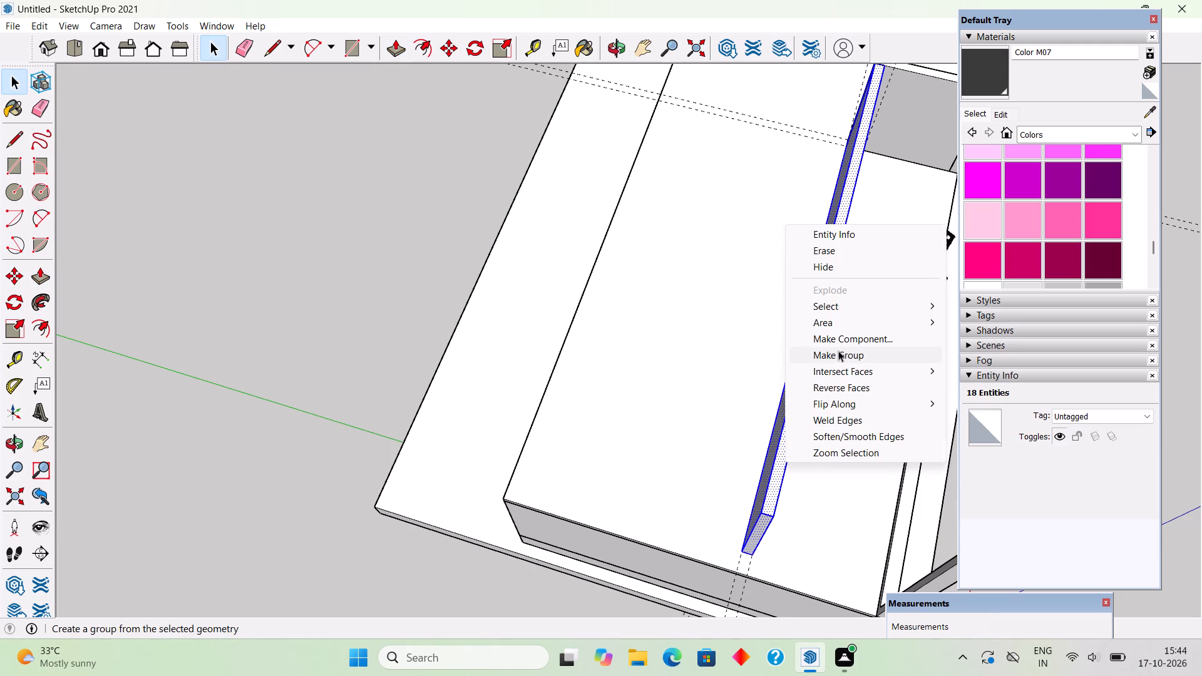
Inspect the new upper-storey walls from the front of the house and from above the garage end.
scroll(824, 357, "down", 7)
middle_click_drag(675, 213, 530, 114)
middle_click_drag(731, 590, 465, 213)
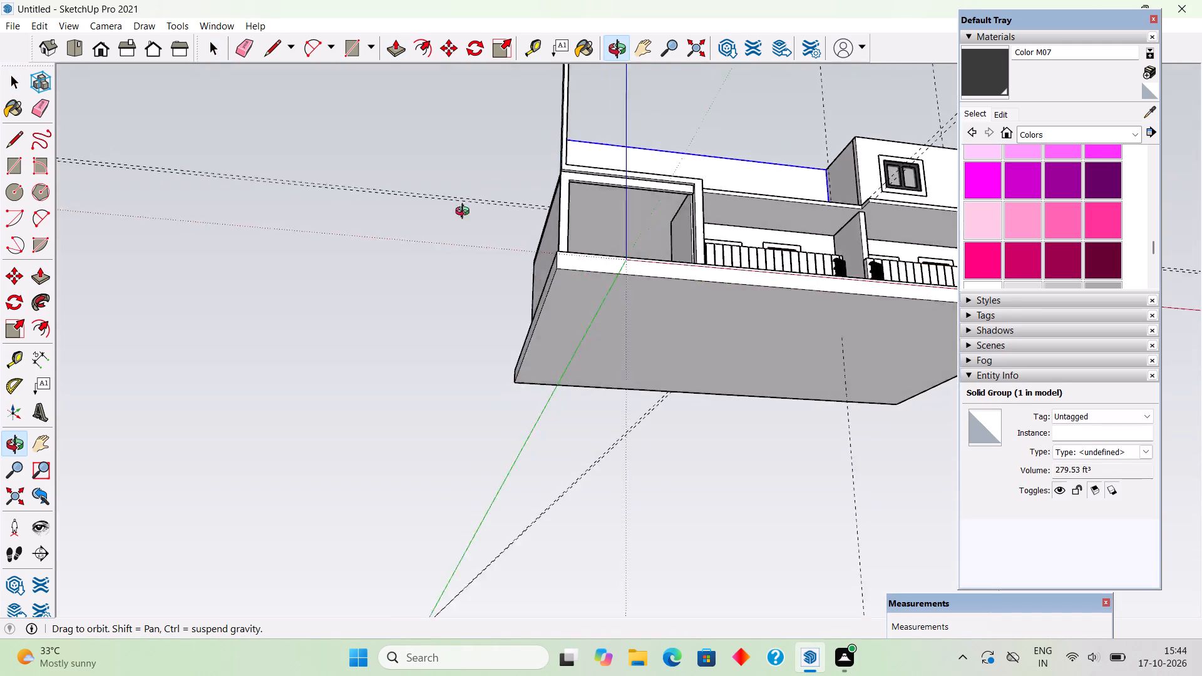
middle_click_drag(465, 213, 416, 377)
left_click(394, 385)
scroll(393, 385, "down", 6)
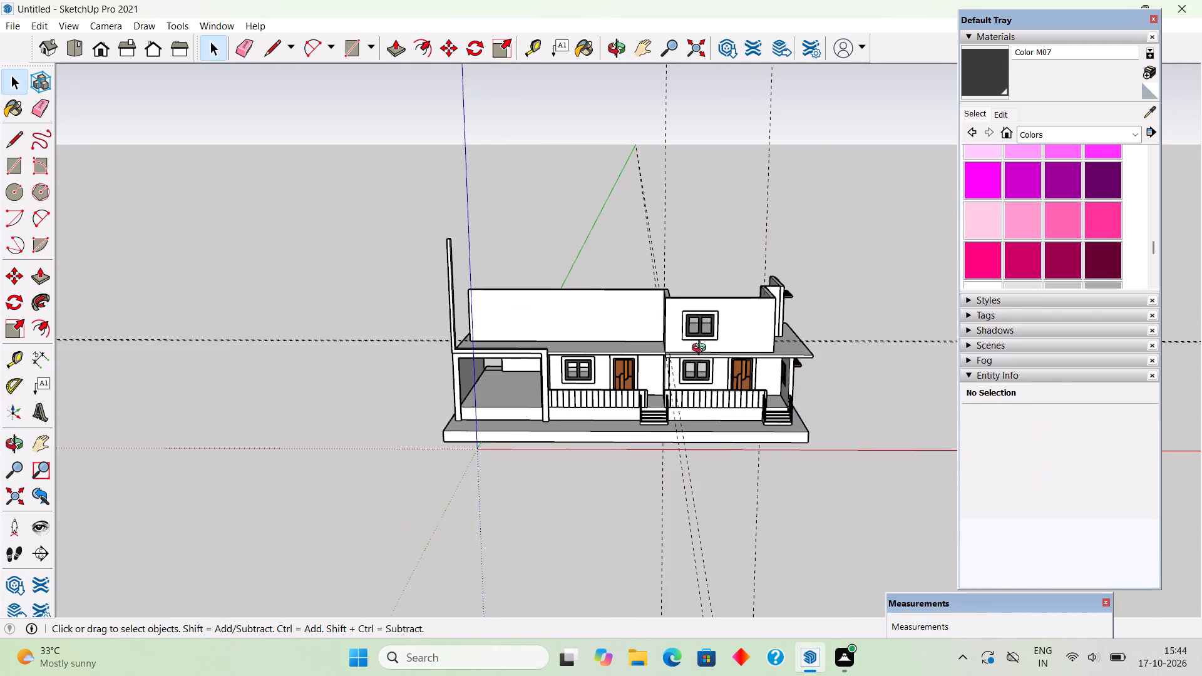
middle_click_drag(696, 358, 761, 312)
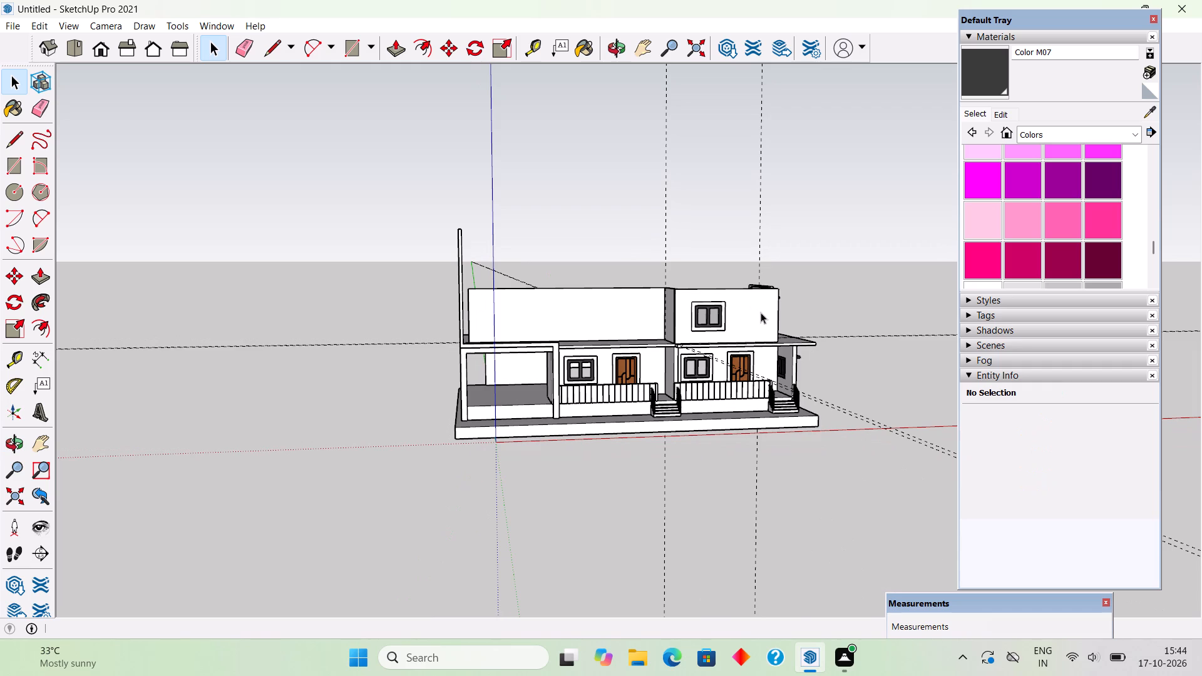
middle_click_drag(557, 342, 543, 390)
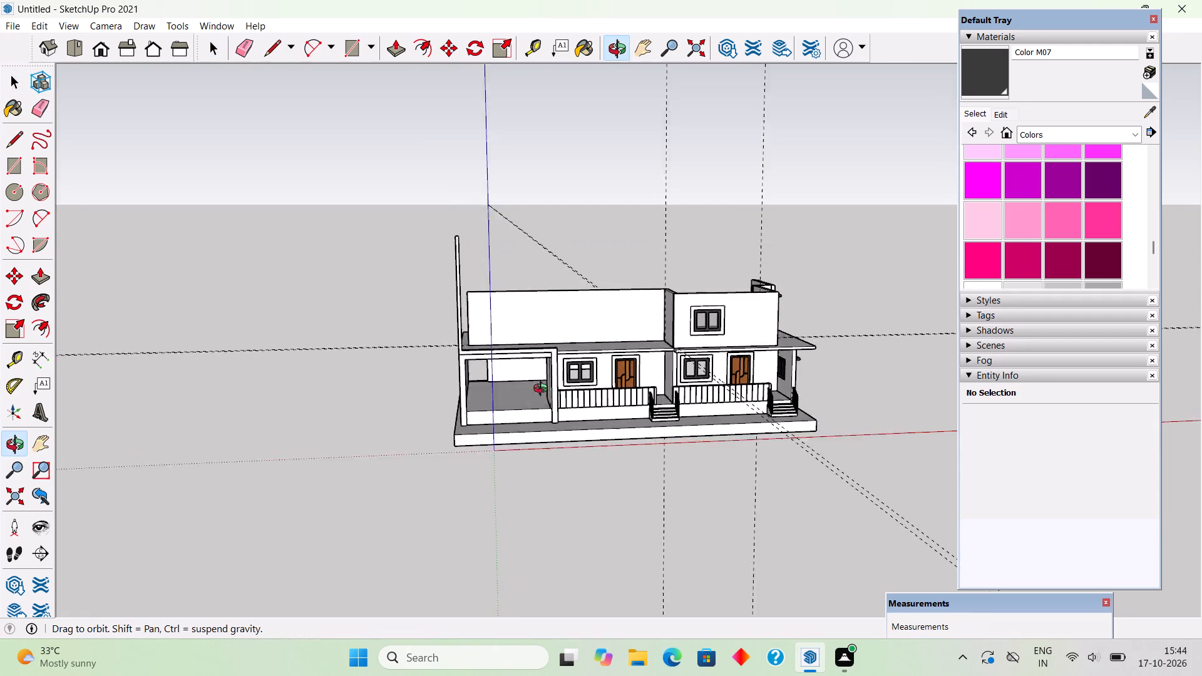
middle_click_drag(543, 390, 520, 497)
scroll(562, 338, "up", 14)
middle_click_drag(497, 461, 458, 461)
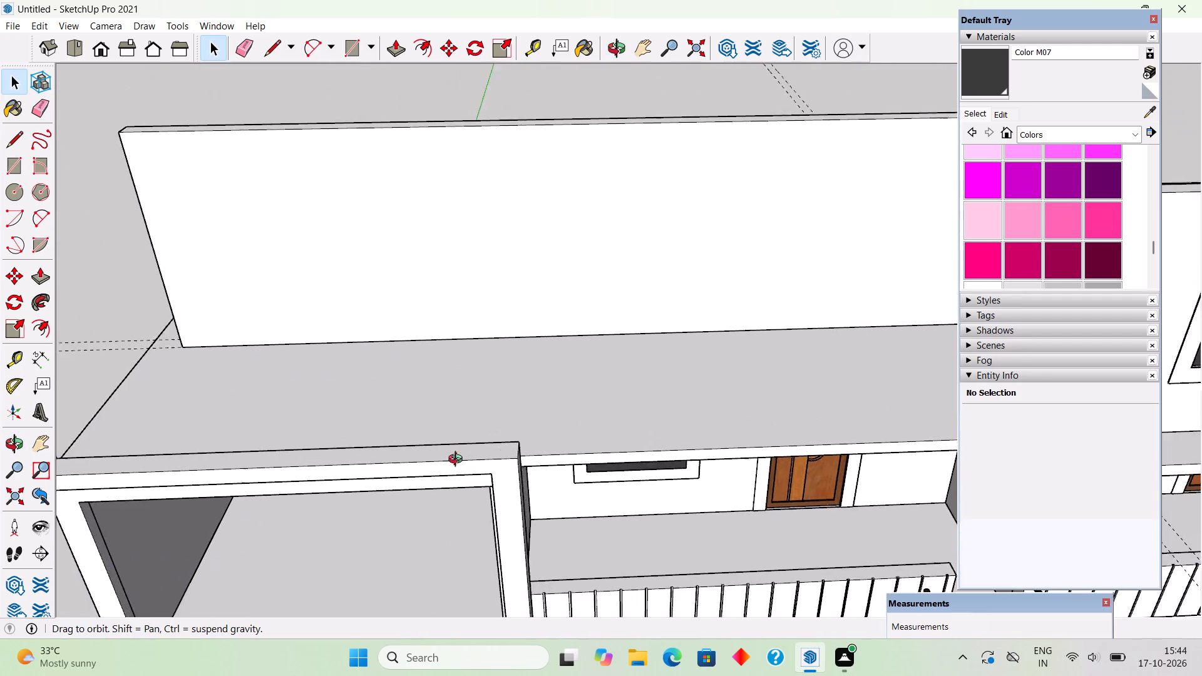
middle_click_drag(458, 461, 147, 480)
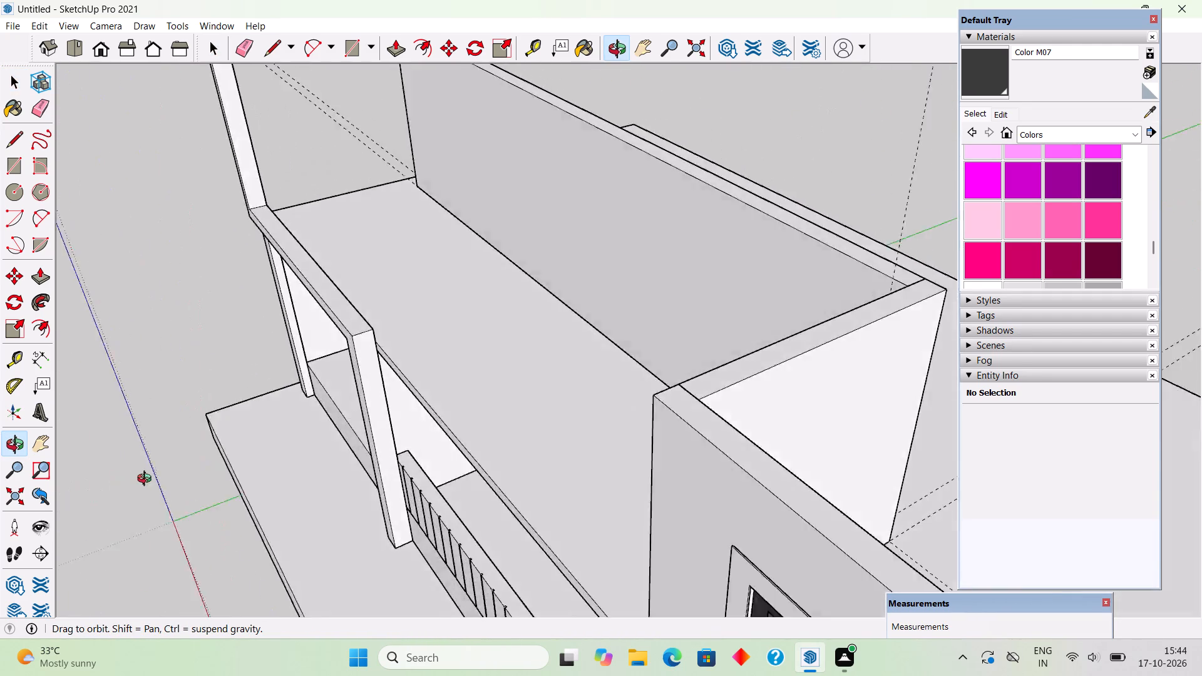
Place a vertical guide along the garage side wall's edge and a roof guide through its foot, about 16' from the roof's garage end.
middle_click_drag(147, 480, 620, 338)
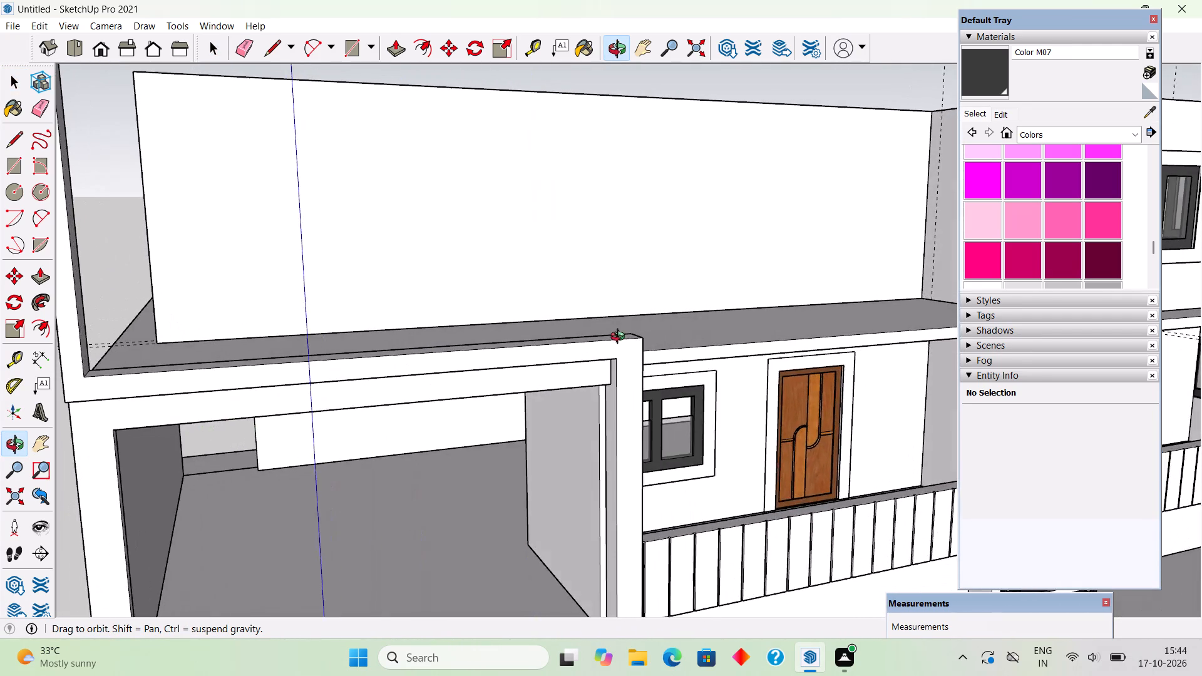
middle_click_drag(620, 338, 622, 296)
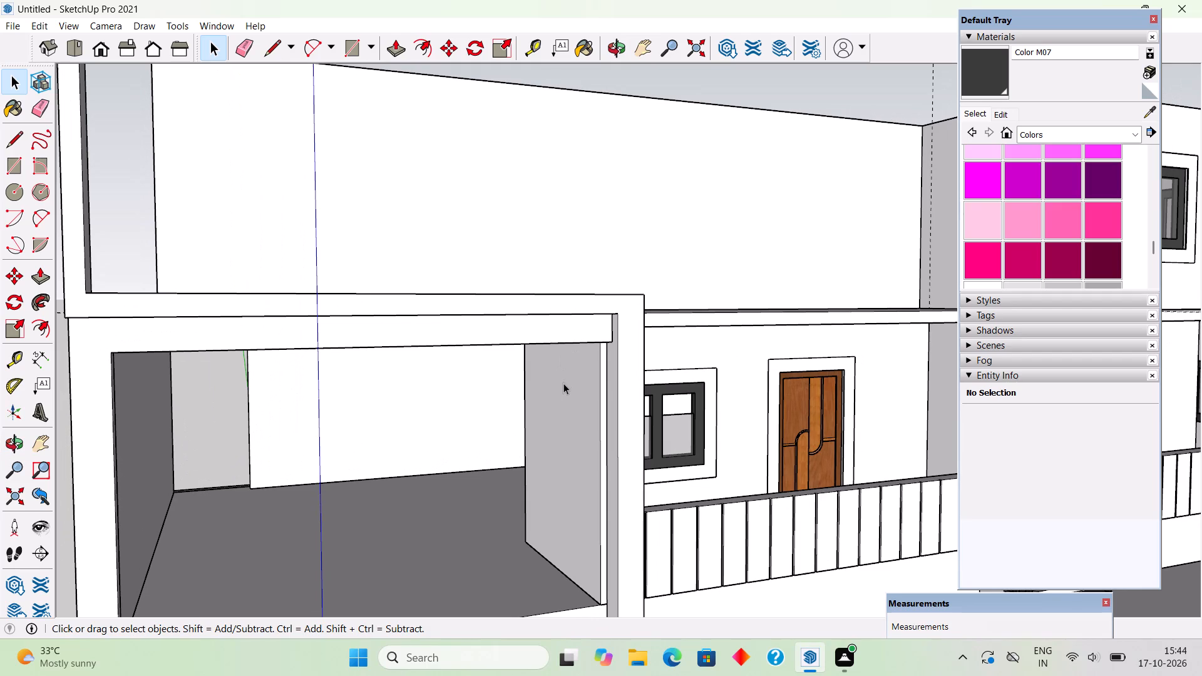
key("t")
double_click(525, 399)
middle_click_drag(525, 424, 522, 521)
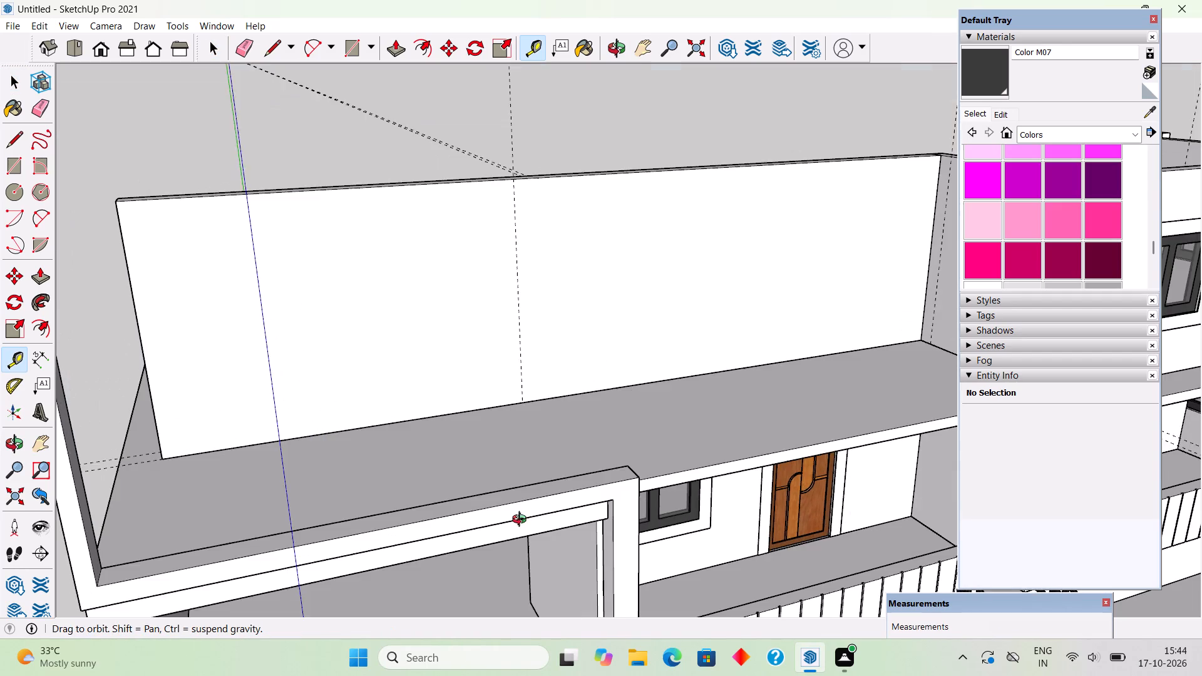
middle_click_drag(522, 521, 521, 516)
middle_click_drag(583, 460, 540, 493)
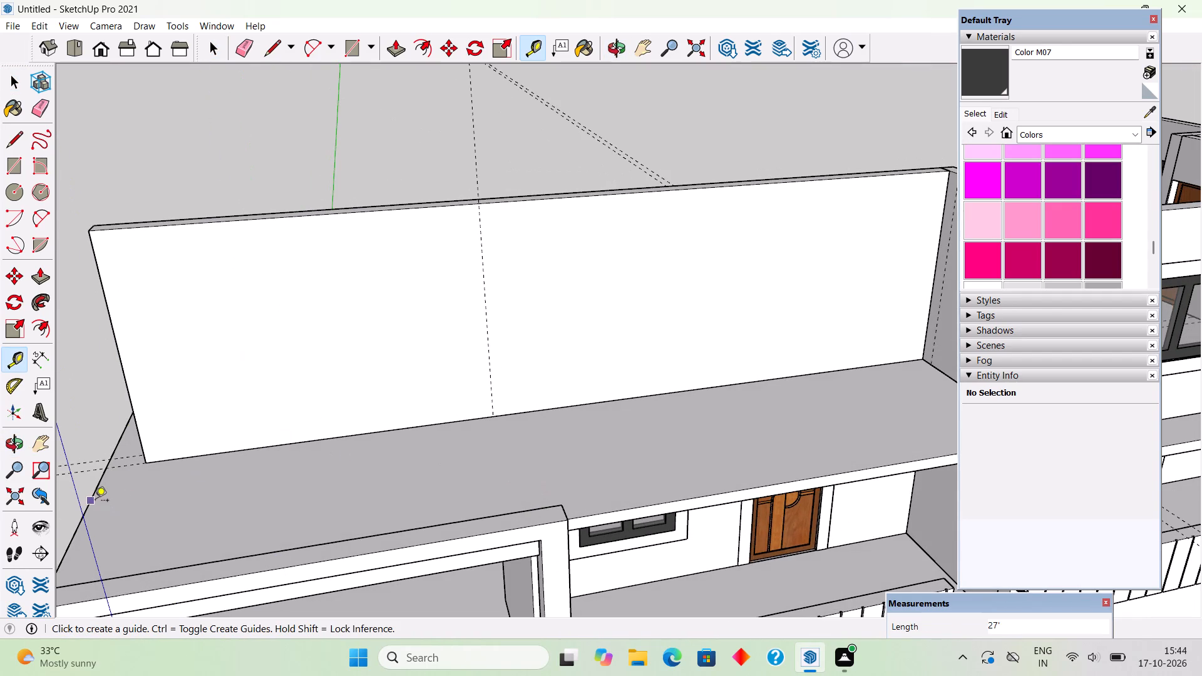
left_click(95, 501)
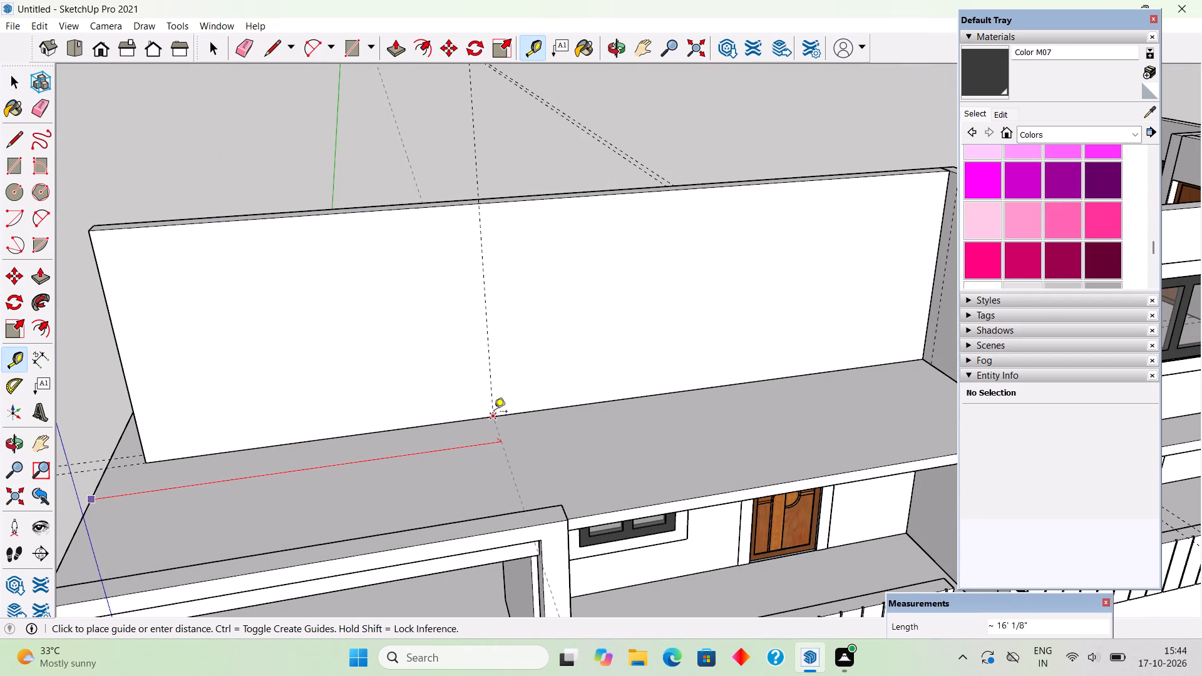
left_click(494, 412)
key("space")
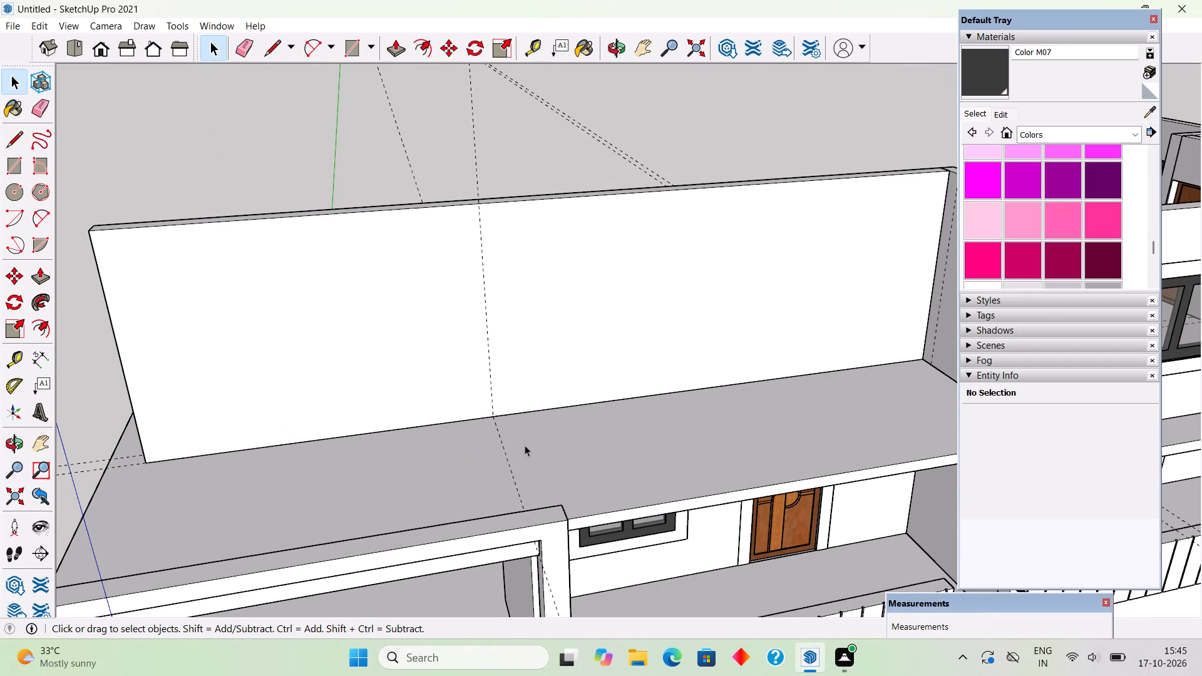
Shorten the long upper front wall at its garage end by about 15', back to the new guide.
scroll(525, 445, "down", 6)
middle_click_drag(307, 456, 476, 453)
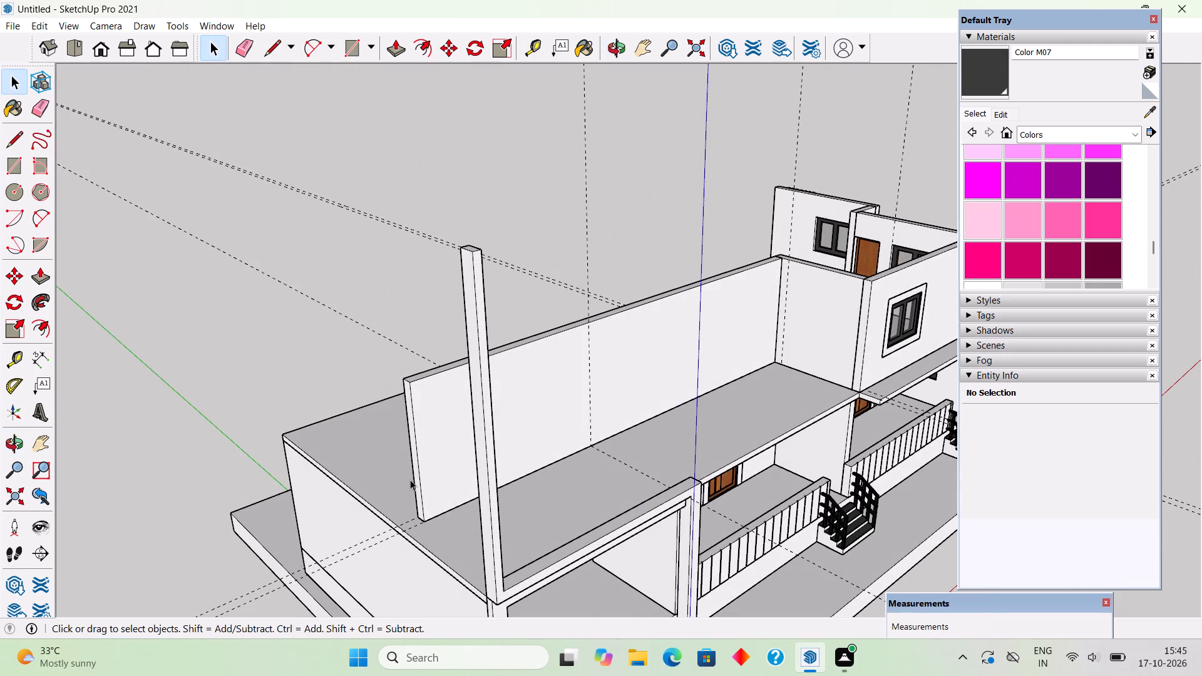
triple_click(416, 484)
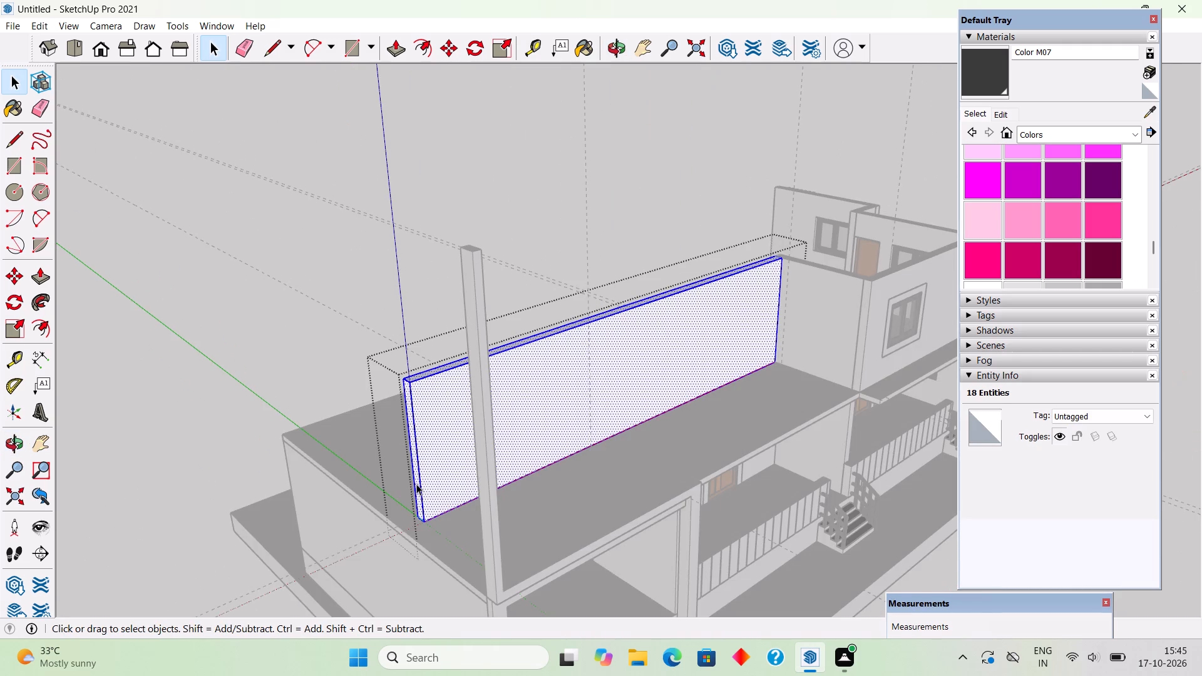
key("p")
left_click(416, 484)
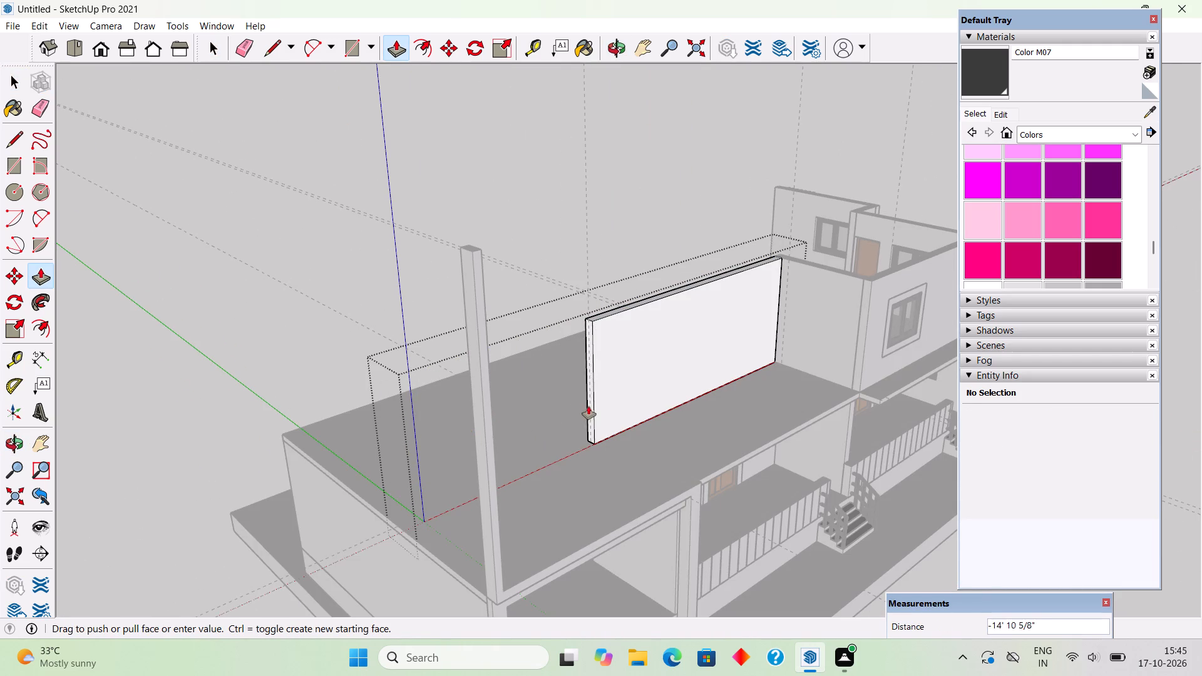
left_click(589, 407)
key("space")
left_click(640, 227)
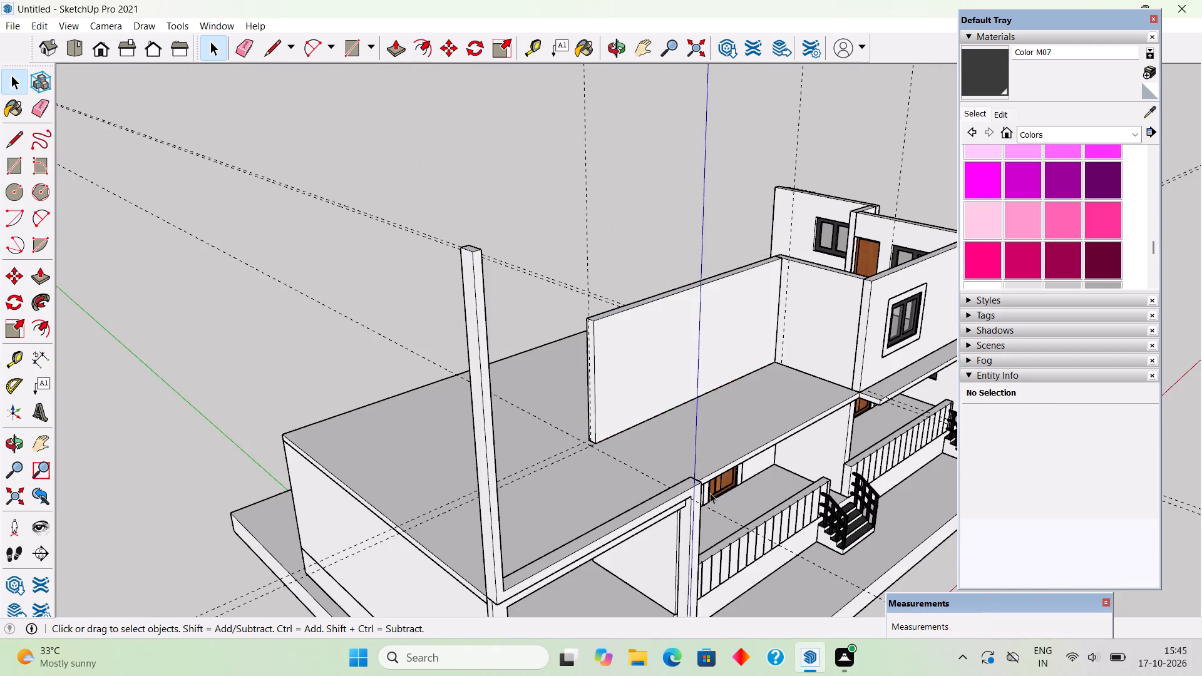
Examine the shortened upper wall's end against the guides, from close up, the front and above the garage end.
middle_click_drag(665, 475, 461, 439)
scroll(443, 402, "up", 9)
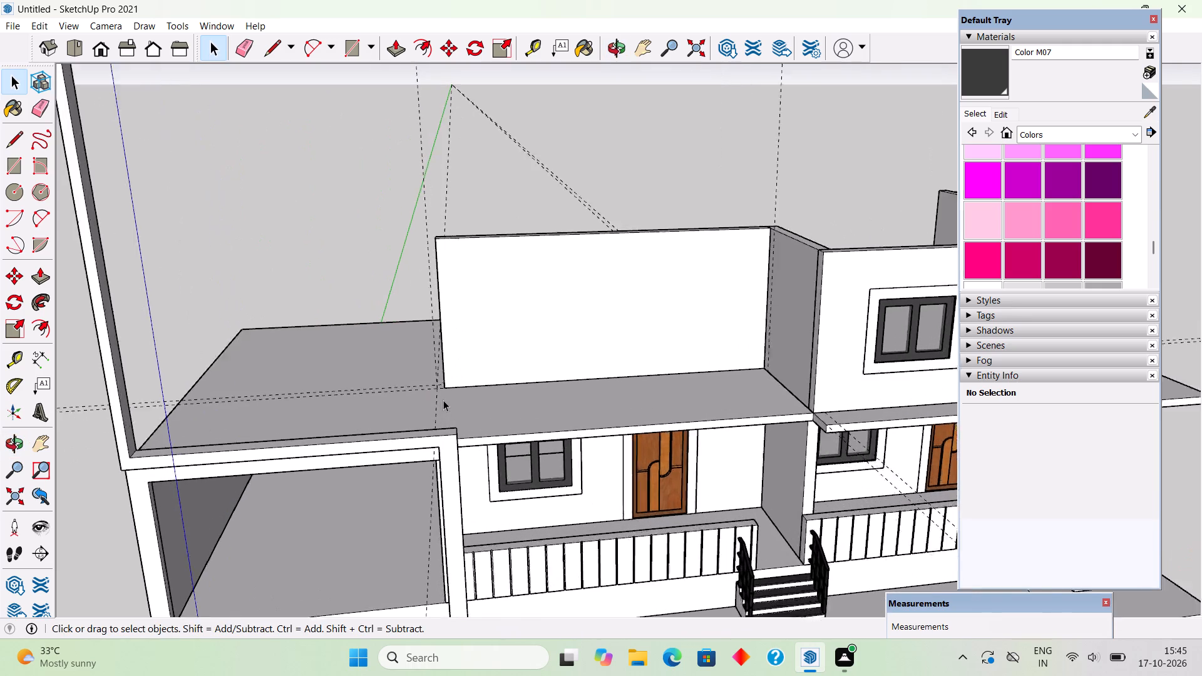
scroll(443, 400, "up", 13)
middle_click_drag(445, 369, 505, 434)
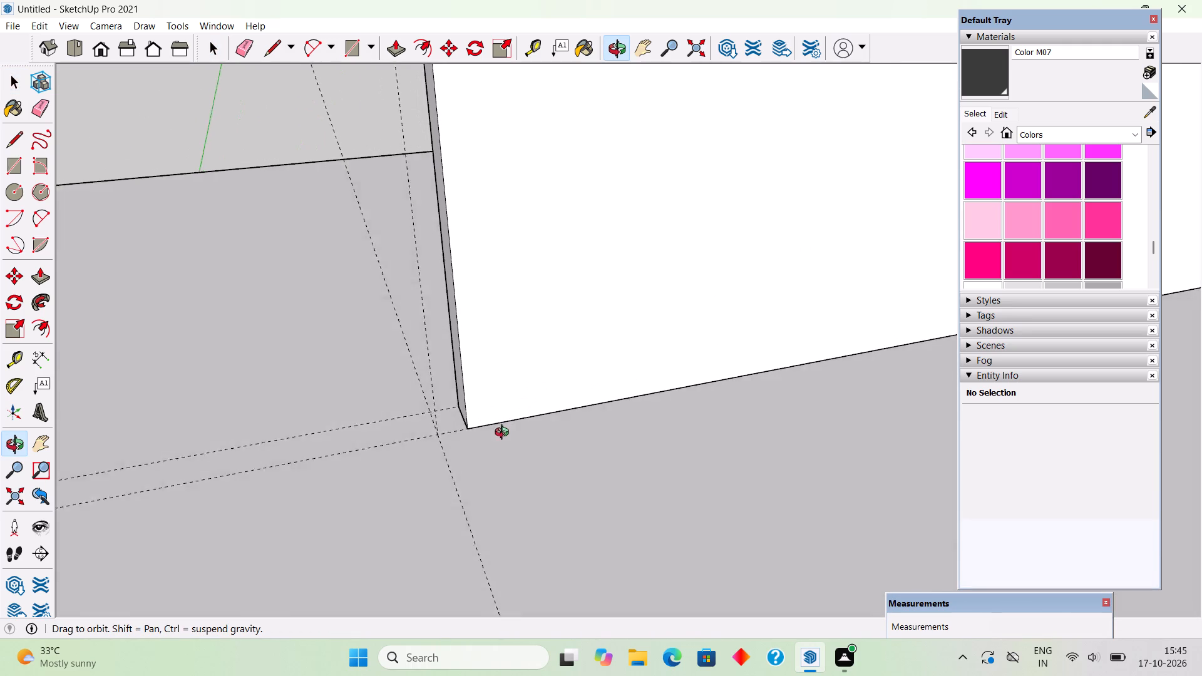
middle_click_drag(505, 434, 424, 422)
scroll(424, 422, "down", 1)
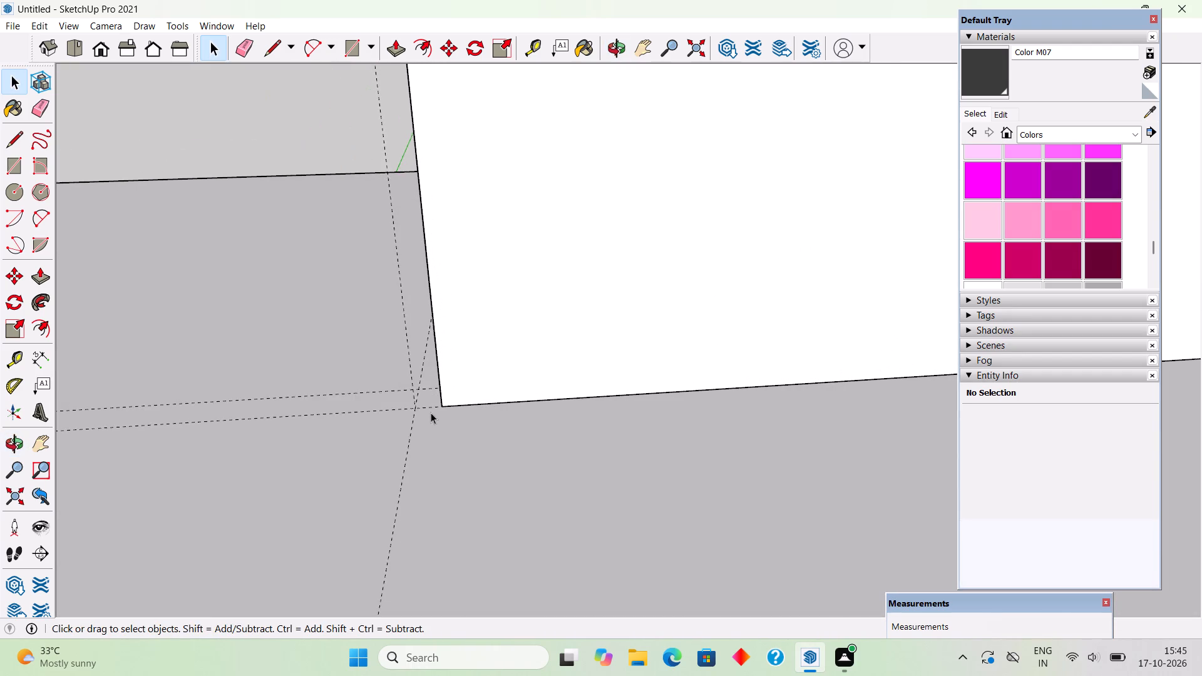
scroll(431, 412, "down", 17)
middle_click_drag(511, 486, 453, 341)
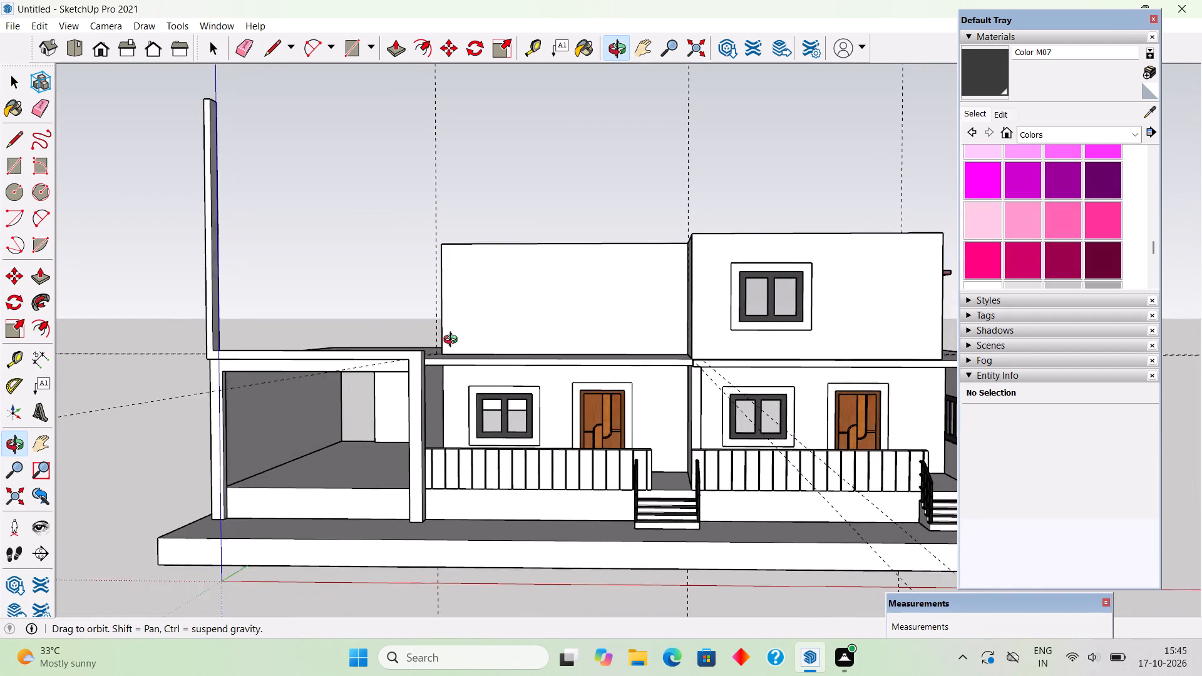
middle_click_drag(453, 341, 472, 316)
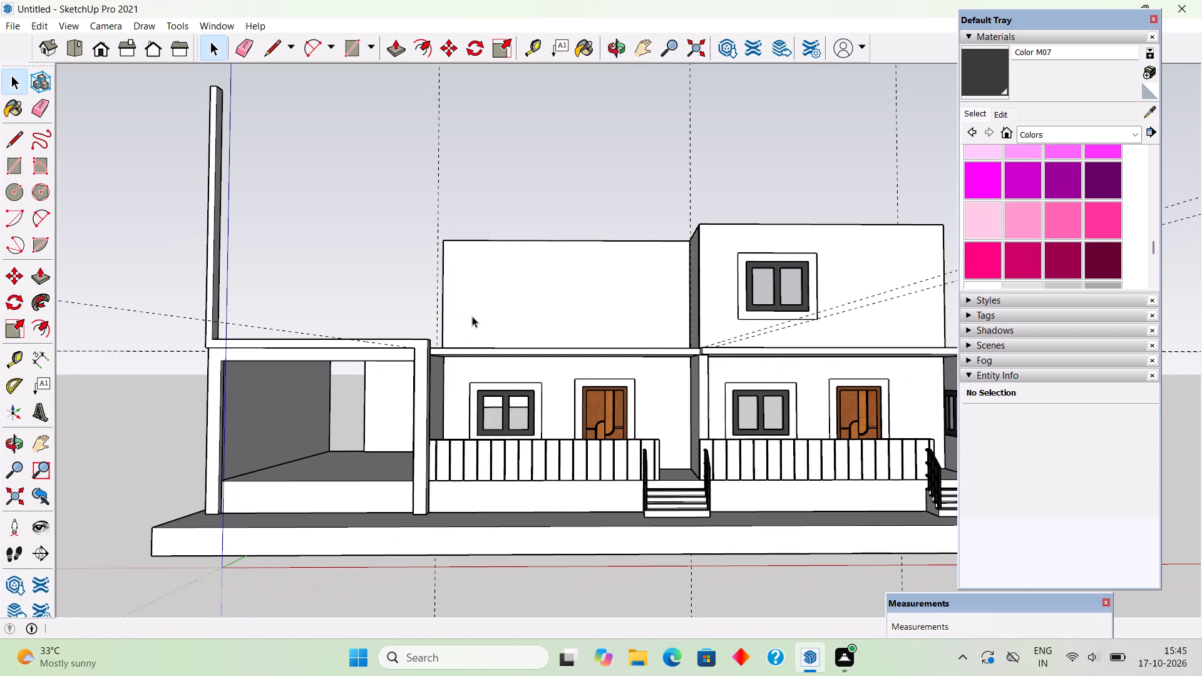
scroll(472, 316, "down", 1)
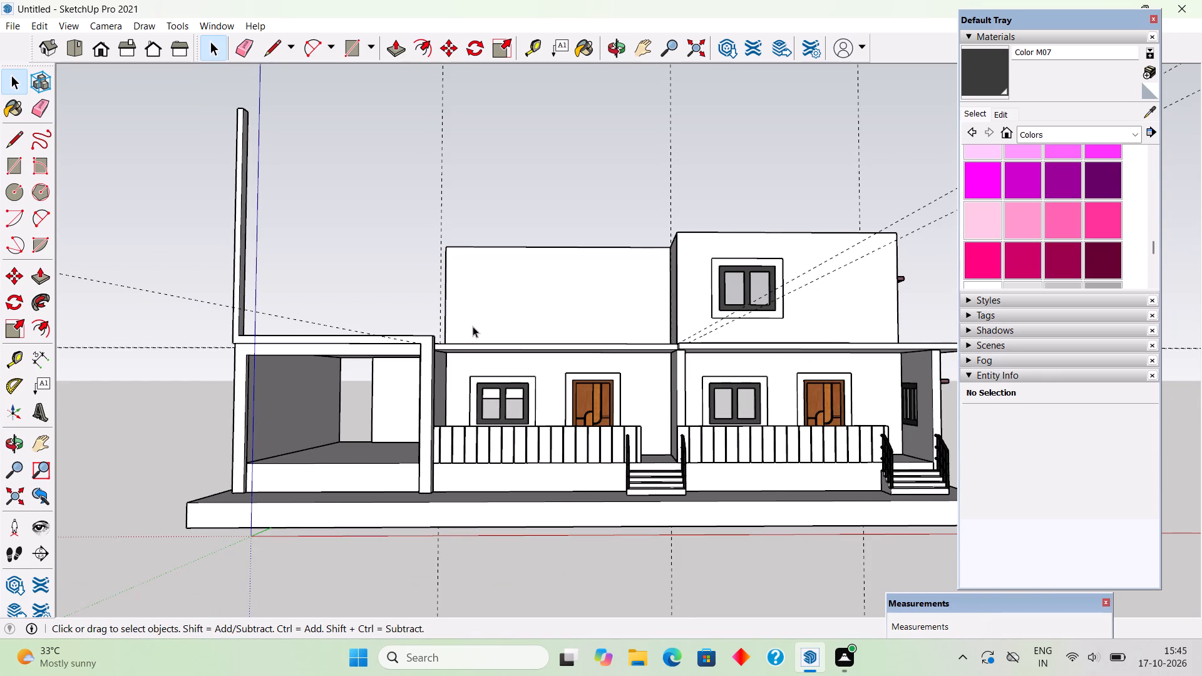
middle_click_drag(486, 359, 619, 408)
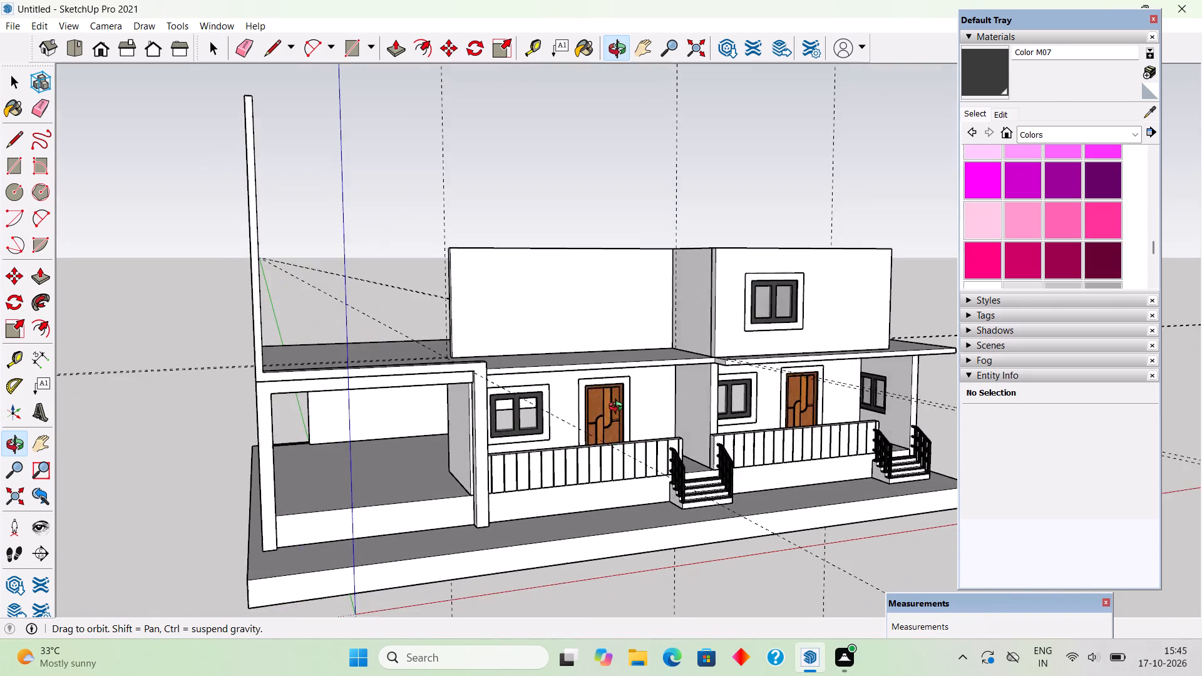
middle_click_drag(619, 408, 1034, 658)
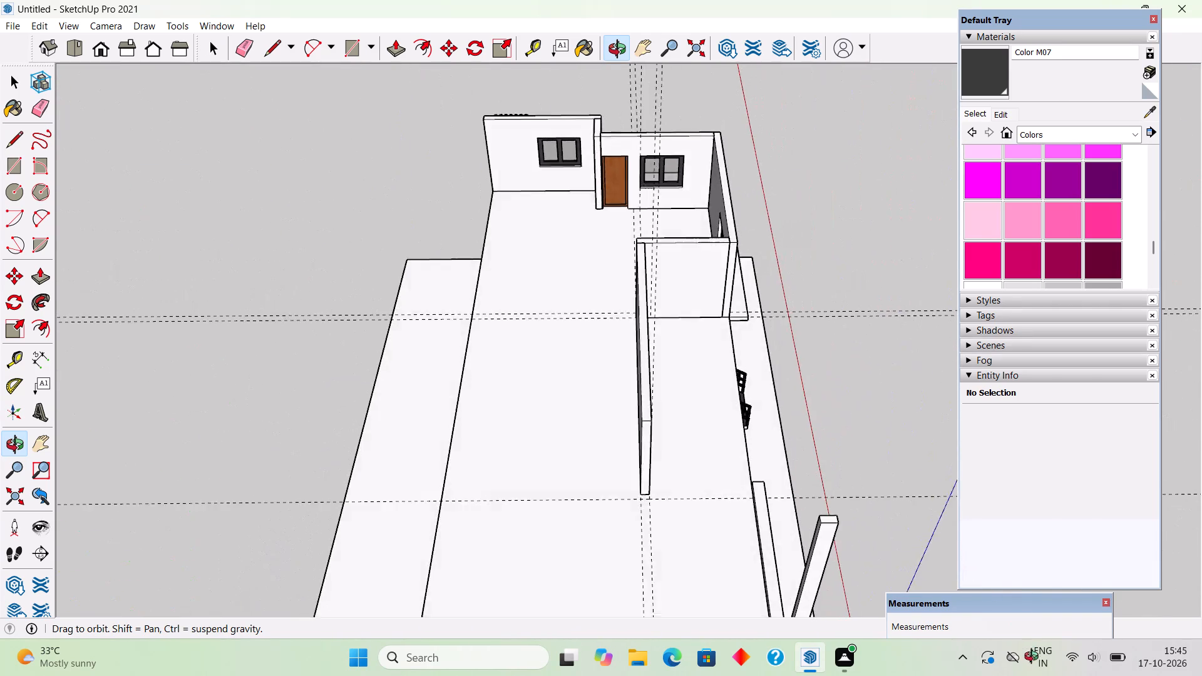
middle_click_drag(1034, 658, 874, 661)
Move the long upper wall towards the front of the house, from its inner corner to the guide on the cross wall.
scroll(695, 384, "up", 5)
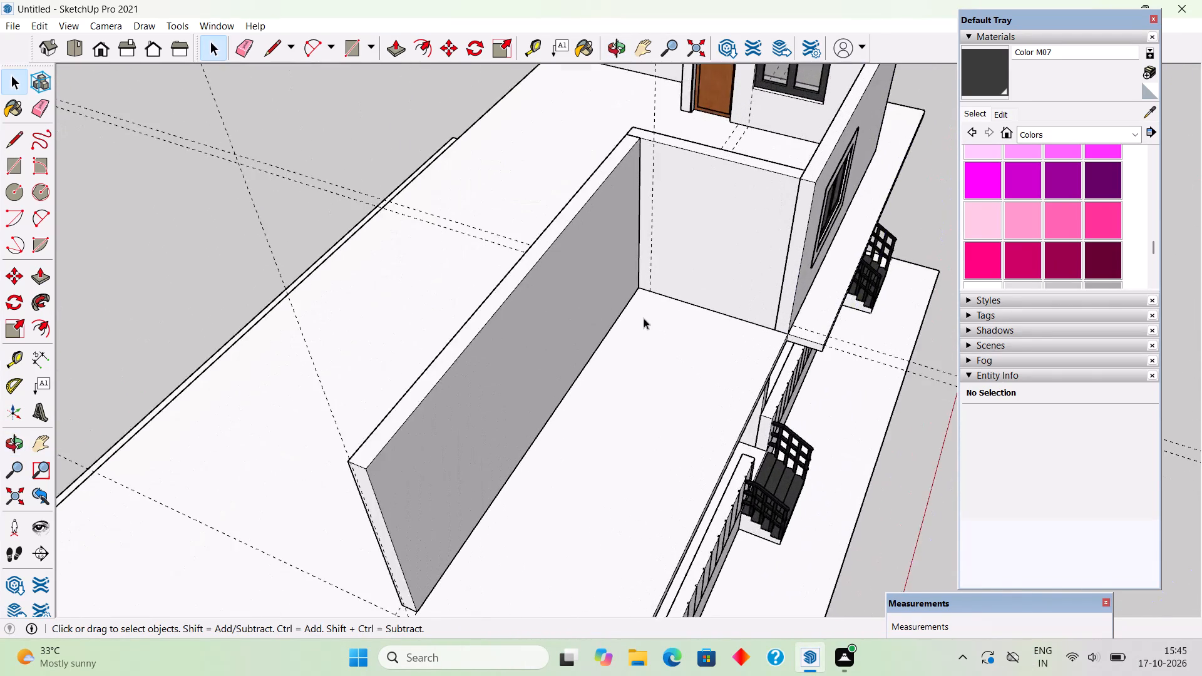
scroll(644, 318, "up", 6)
left_click(628, 262)
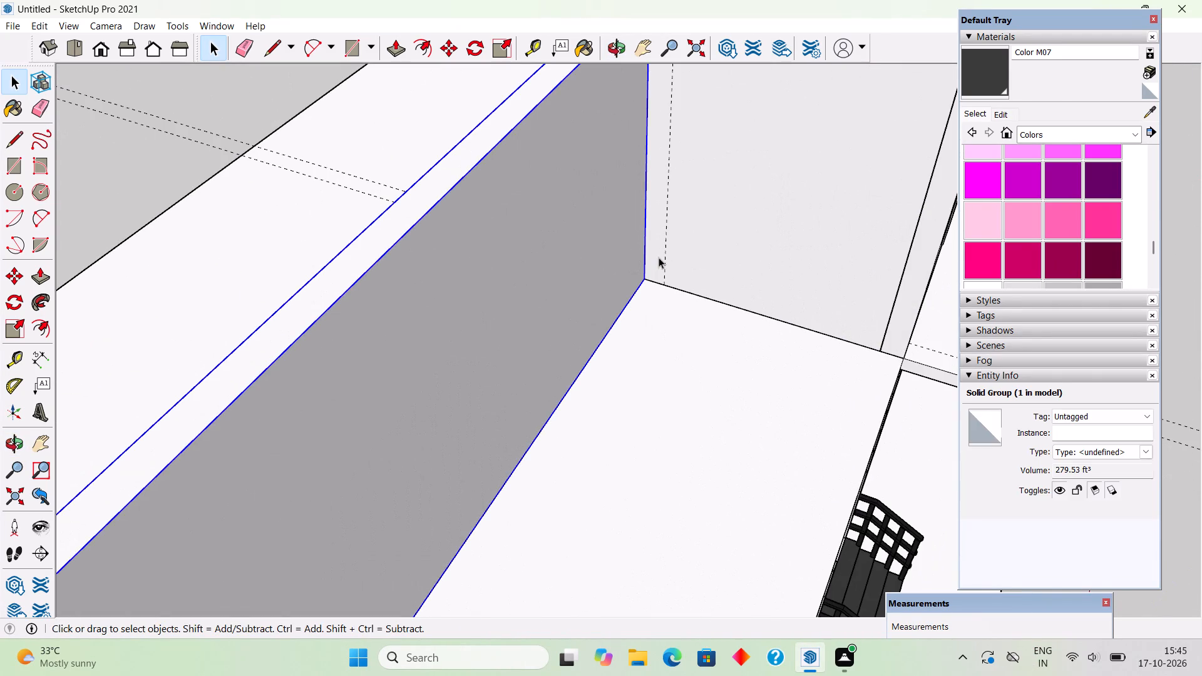
key("m")
left_click(649, 276)
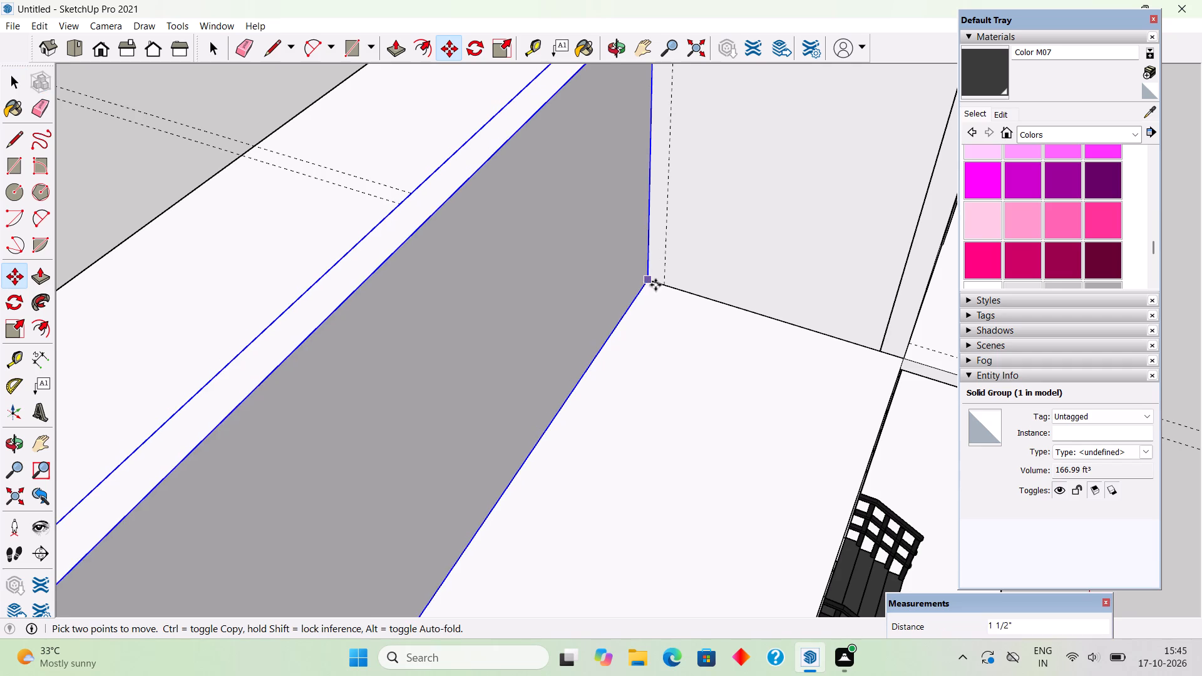
left_click(665, 282)
scroll(665, 282, "down", 5)
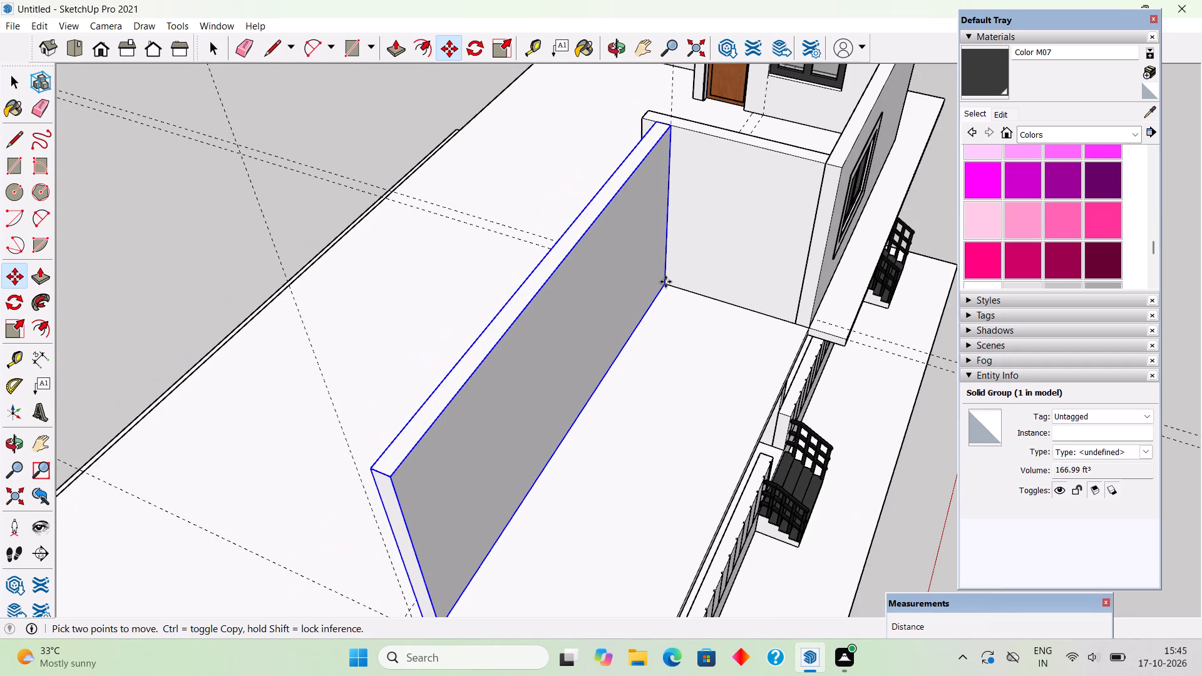
key("space")
Push the cross wall's protruding rear end in 9" so it is flush with the long wall's back face.
scroll(665, 282, "down", 10)
middle_click_drag(761, 359, 1079, 370)
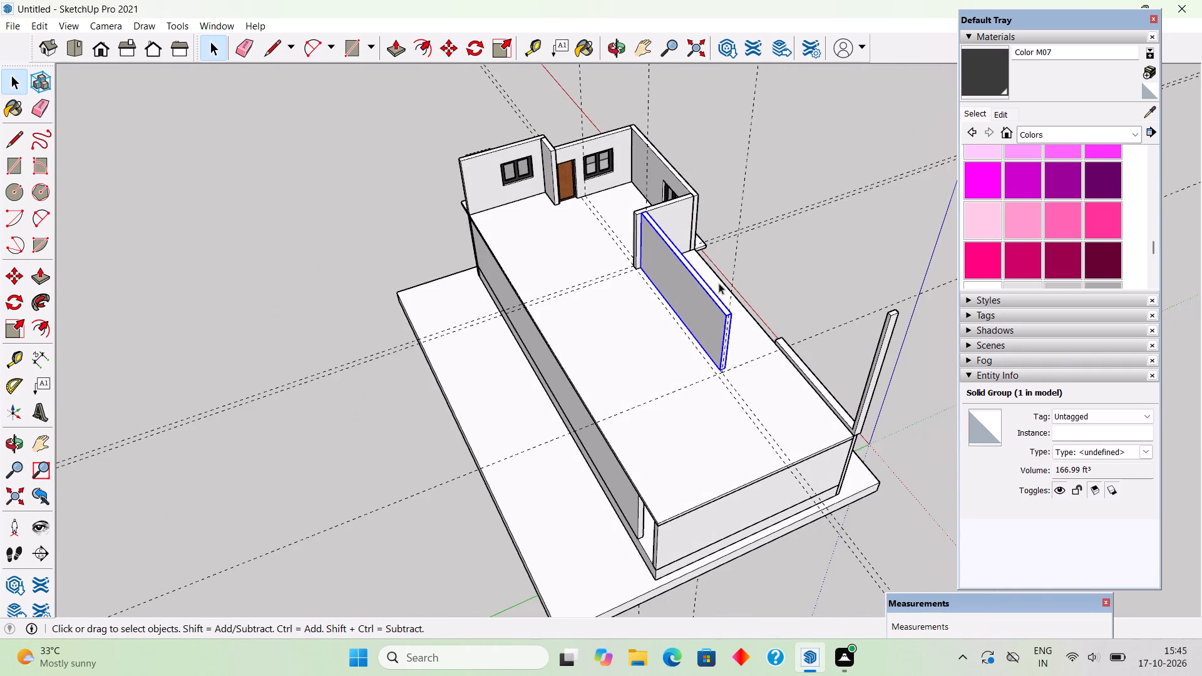
scroll(697, 245, "up", 5)
scroll(599, 205, "up", 5)
triple_click(597, 212)
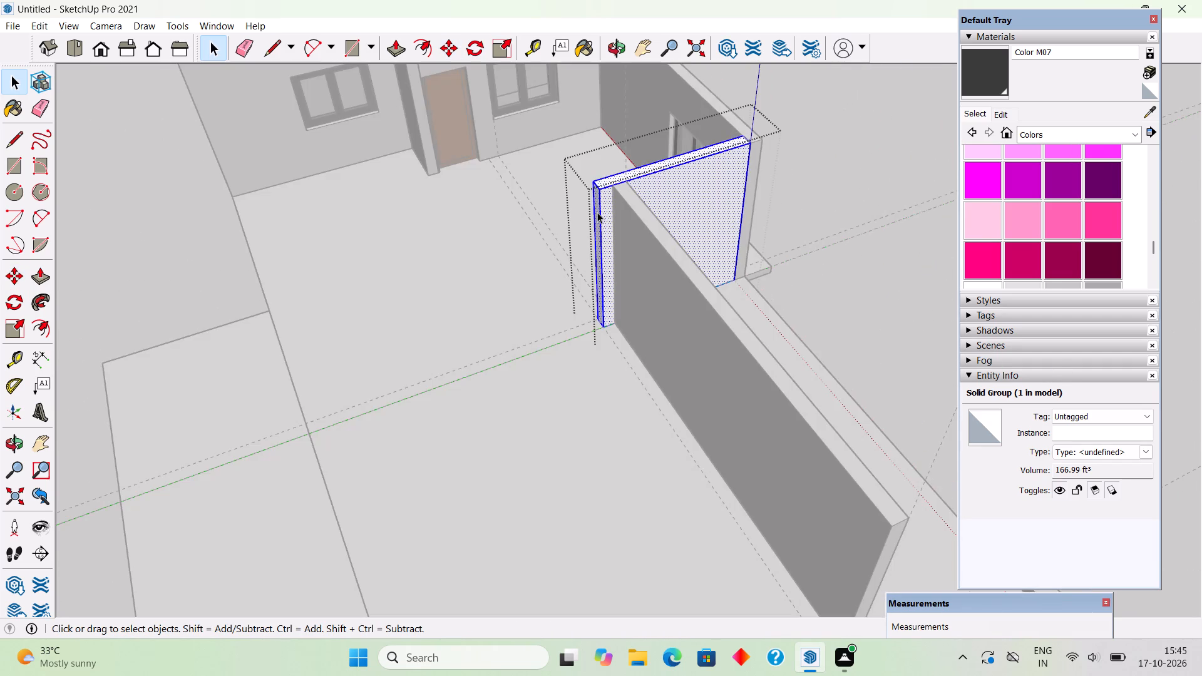
key("p")
left_click(597, 213)
left_click(618, 224)
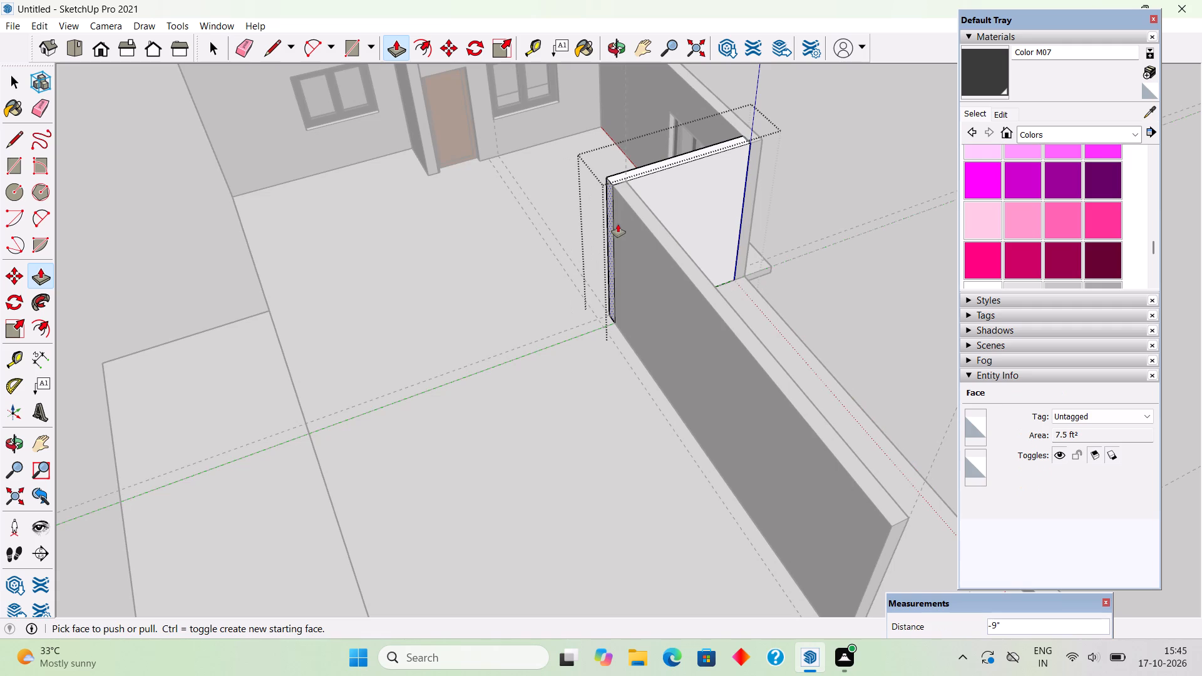
key("space")
left_click(831, 170)
Inspect the adjusted upper-storey walls from above and from the front of the house.
scroll(821, 211, "down", 4)
middle_click_drag(633, 315, 437, 305)
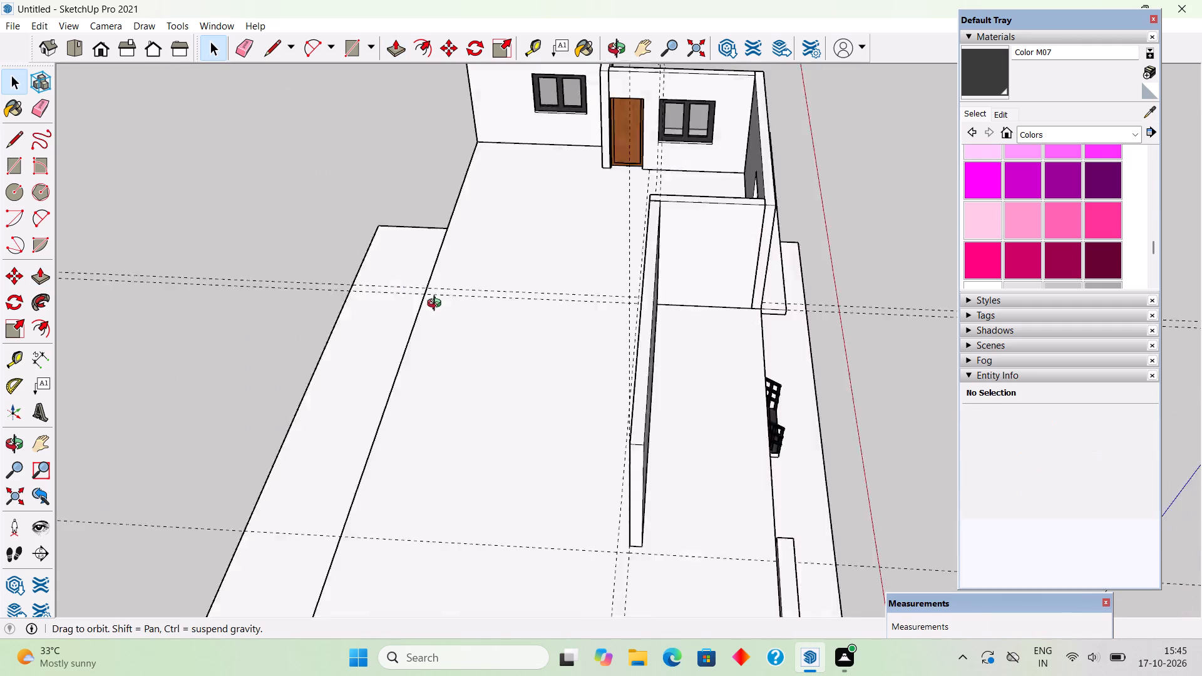
middle_click_drag(437, 305, 240, 198)
scroll(240, 198, "down", 3)
middle_click_drag(573, 351, 289, 232)
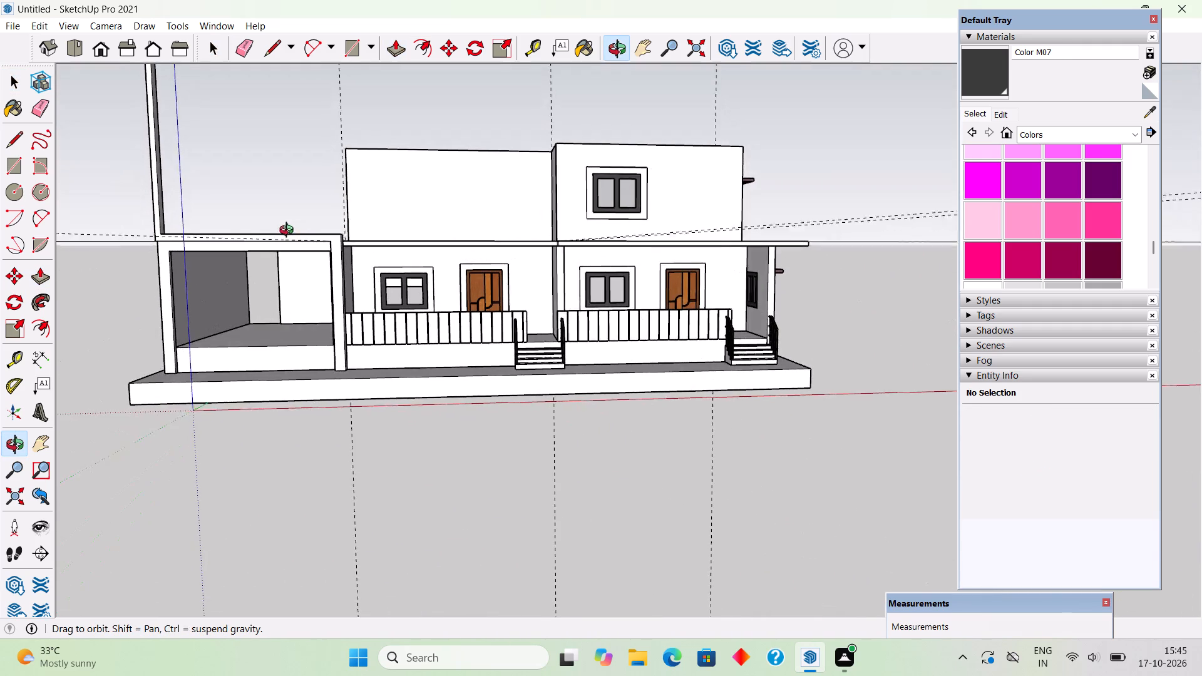
middle_click_drag(289, 232, 271, 239)
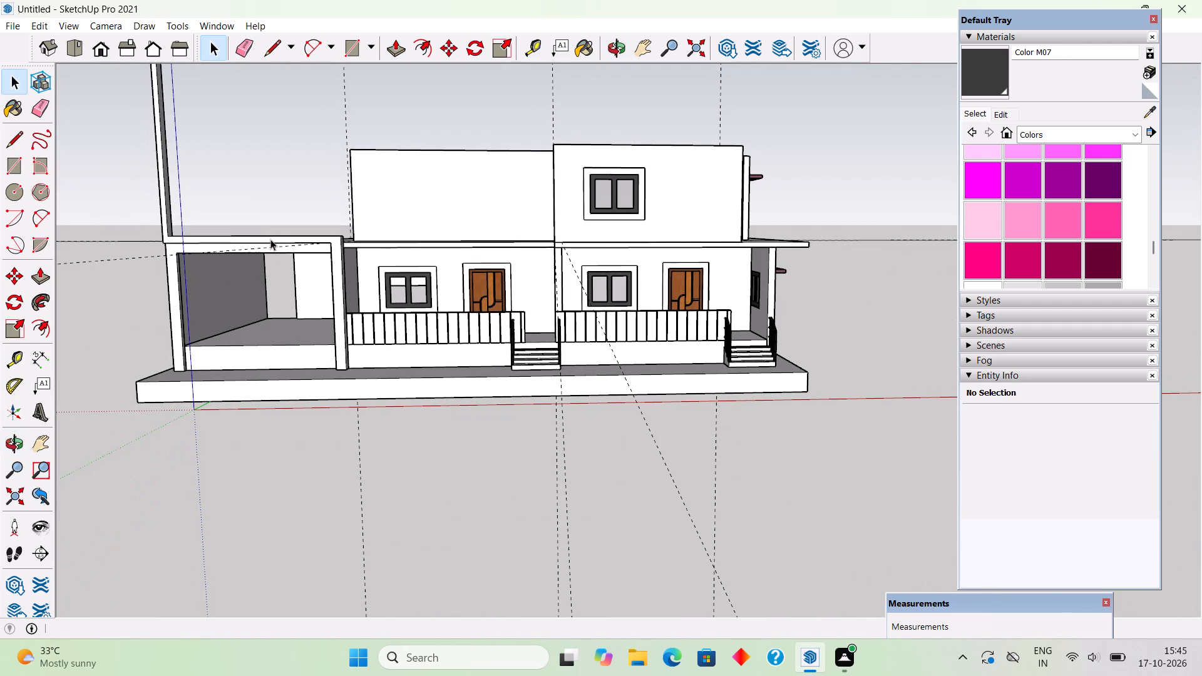
scroll(280, 224, "down", 1)
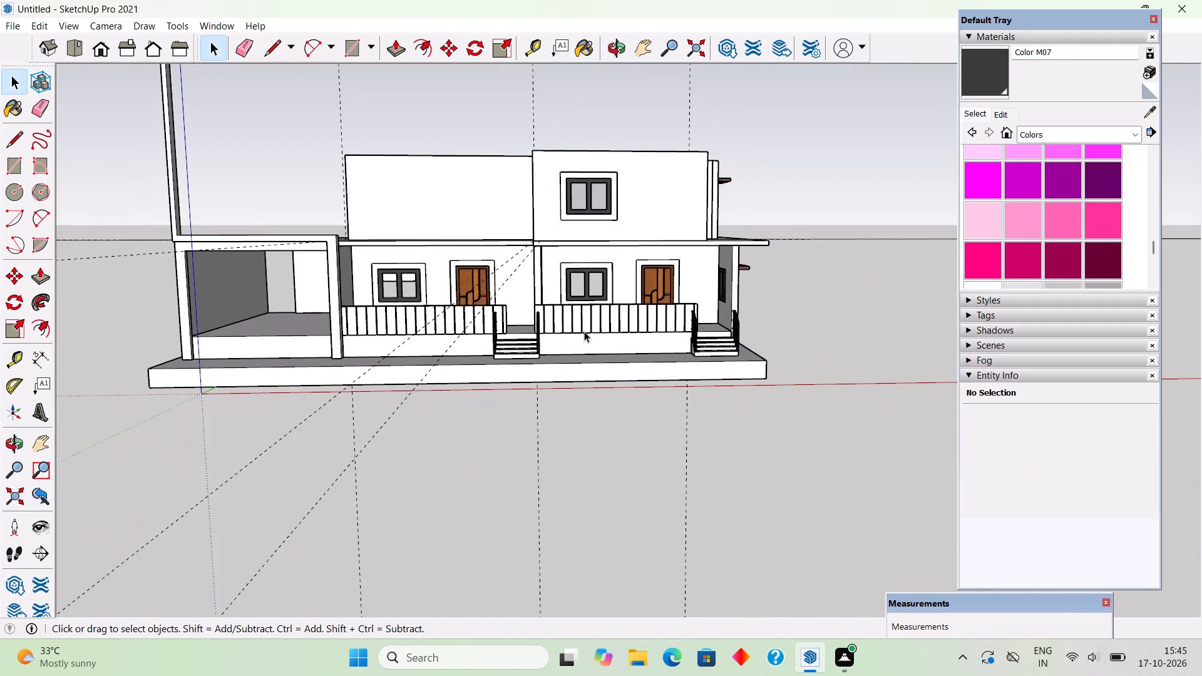
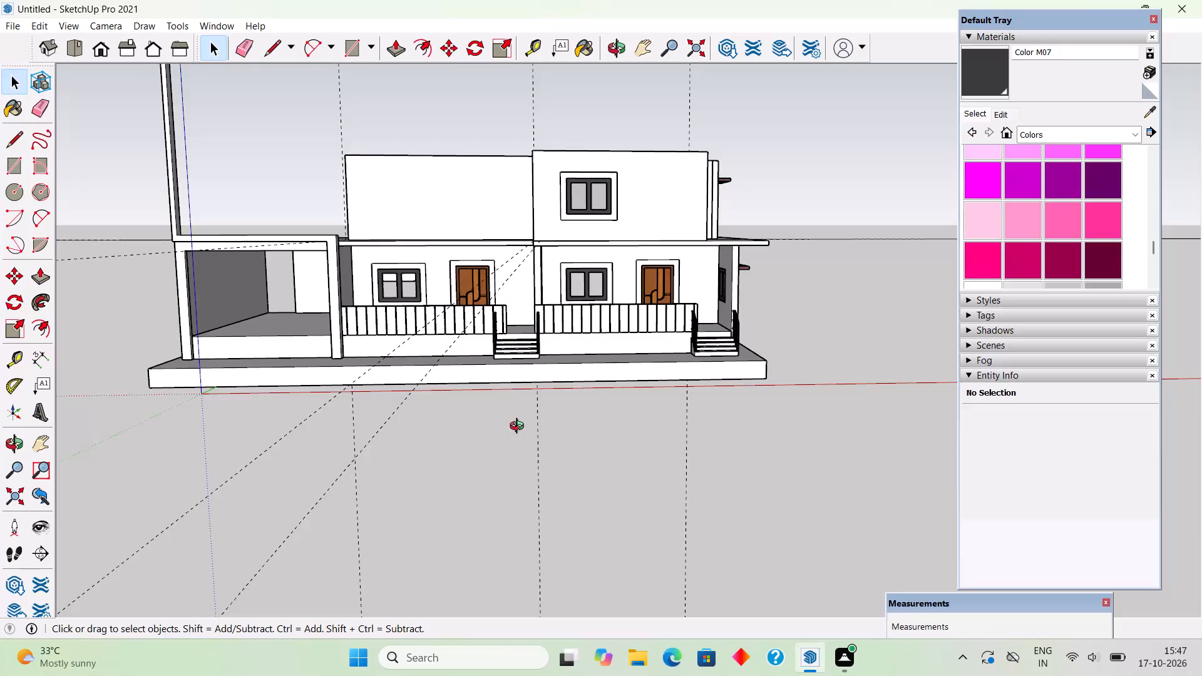
Place vertical guides along both side edges of the dark frame of the ground-floor front window nearest the garage.
middle_click_drag(520, 233, 441, 166)
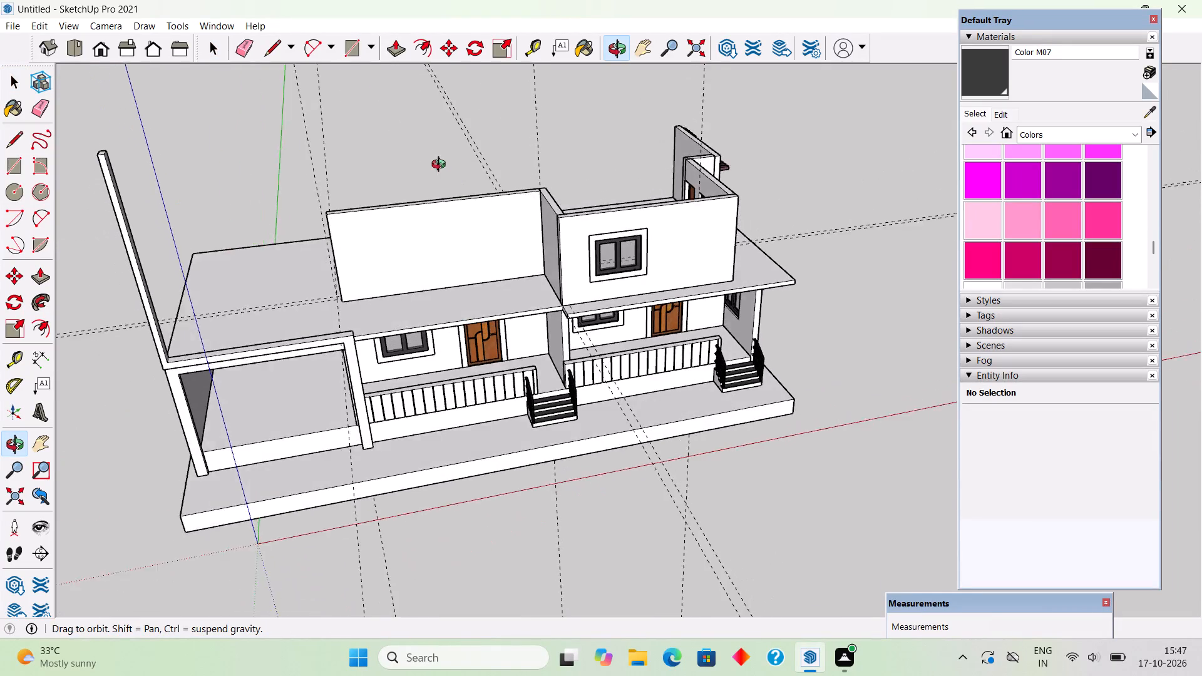
middle_click_drag(441, 166, 401, 140)
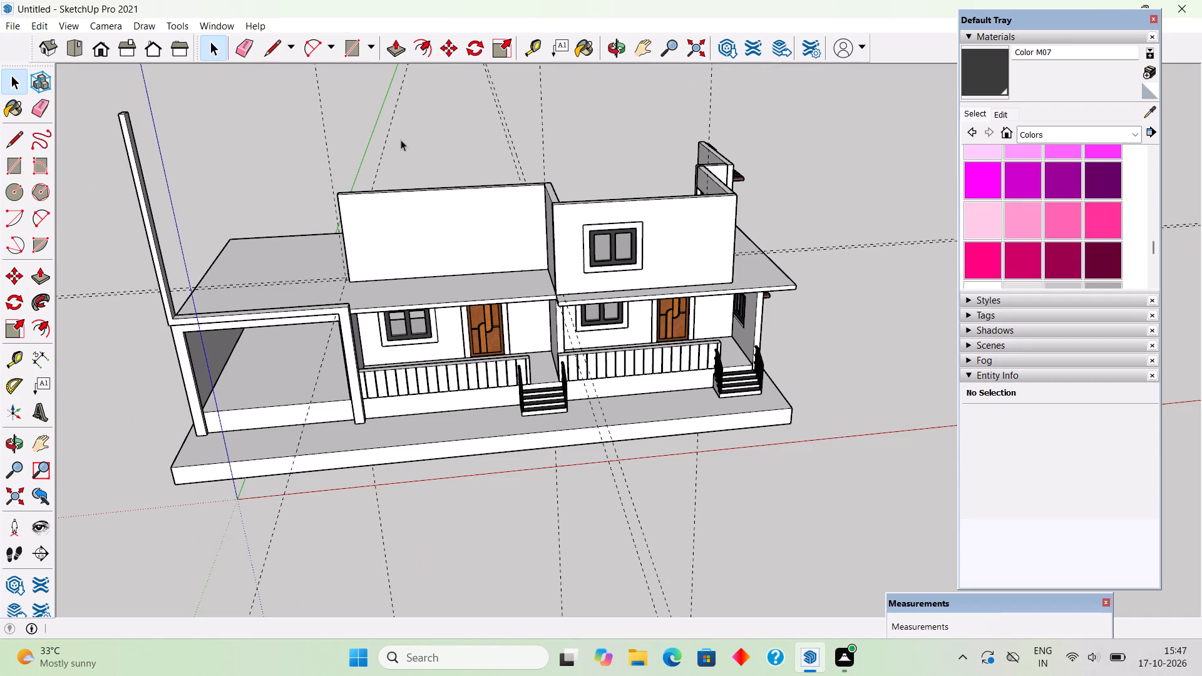
scroll(442, 155, "down", 1)
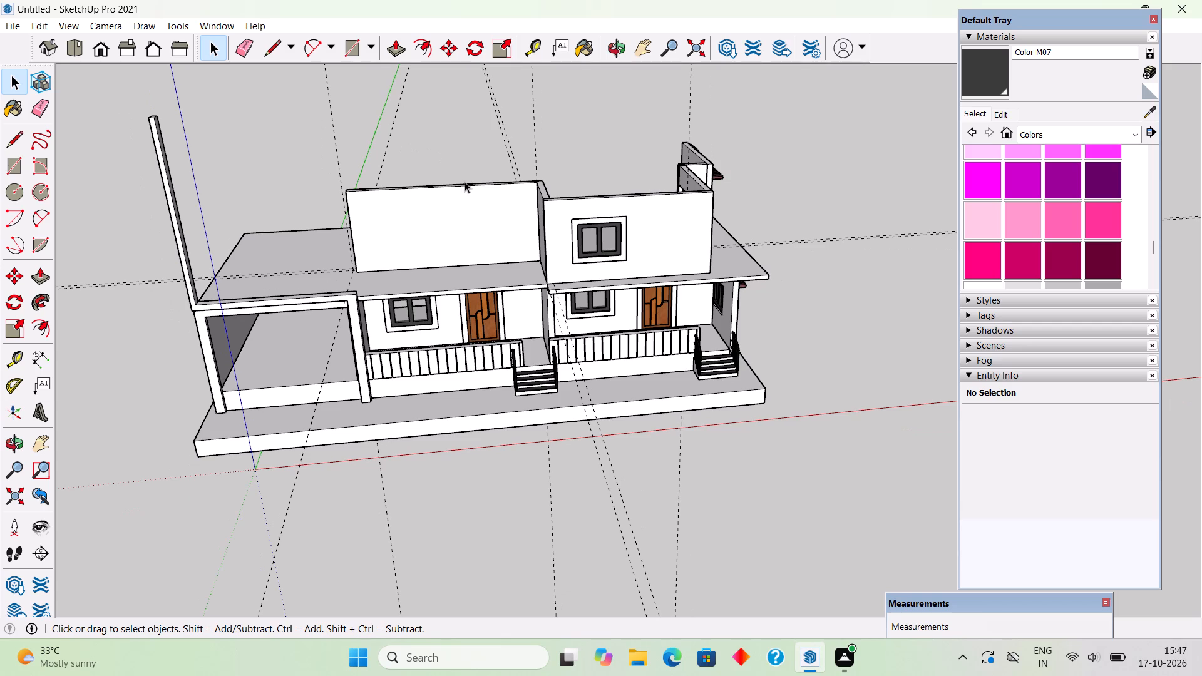
scroll(448, 220, "up", 4)
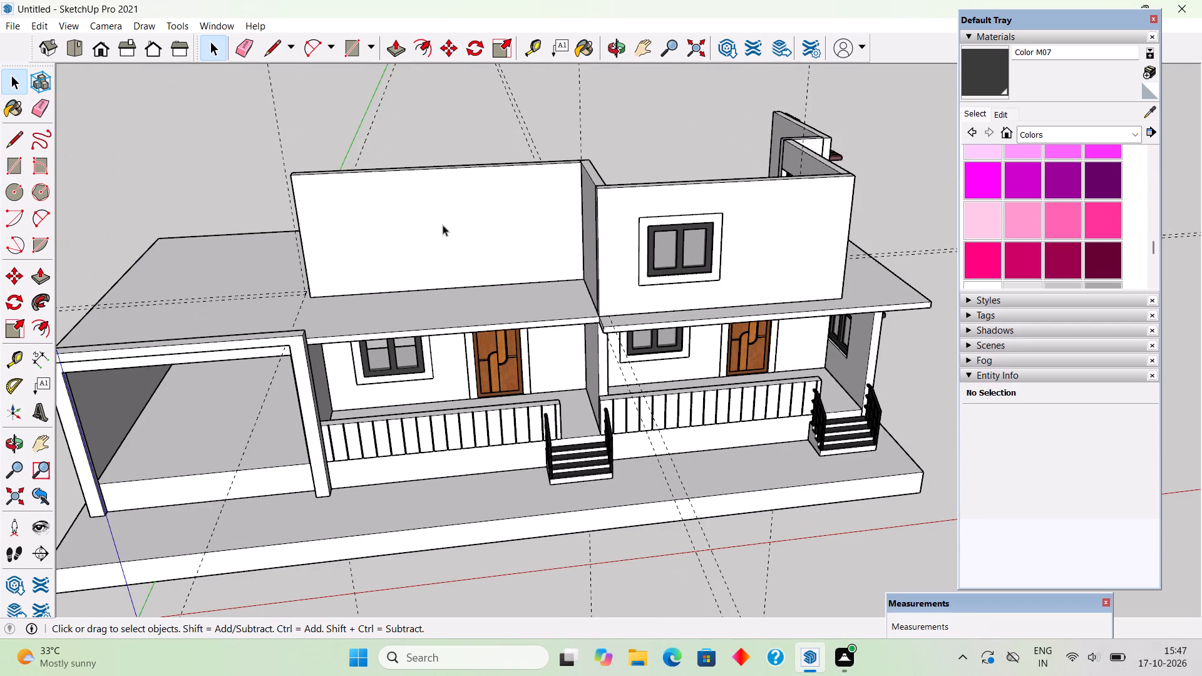
middle_click_drag(448, 231, 242, 137)
middle_click_drag(547, 307, 414, 310)
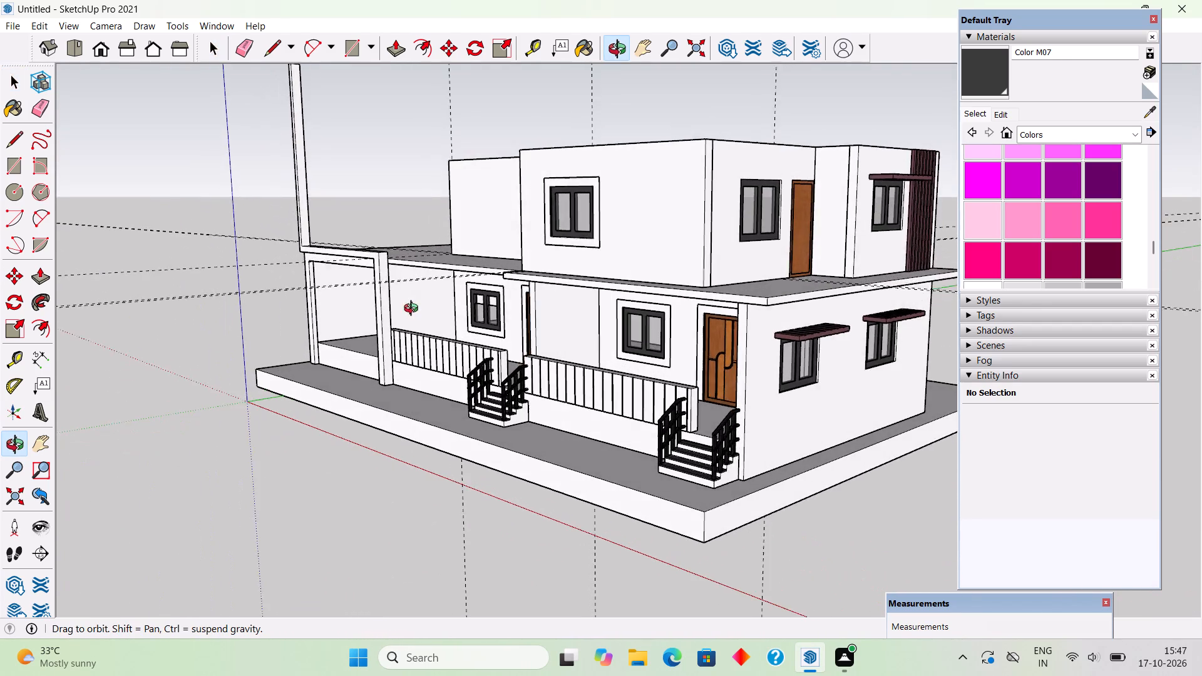
middle_click_drag(414, 310, 764, 337)
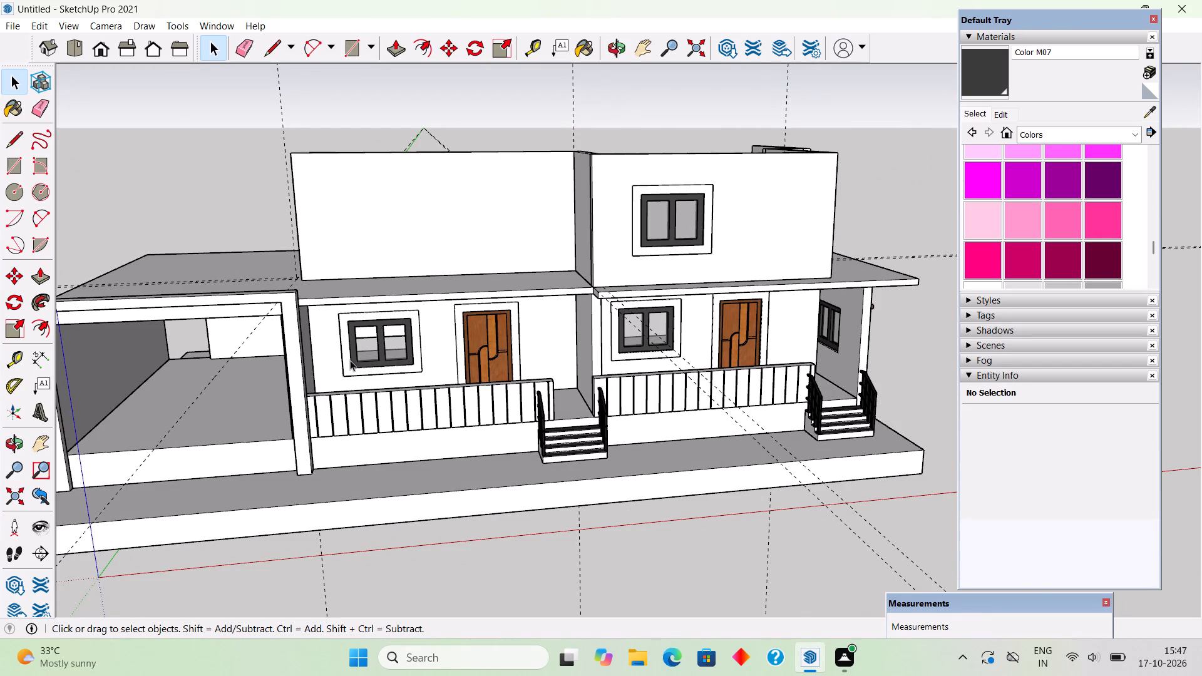
key("t")
scroll(350, 360, "up", 9)
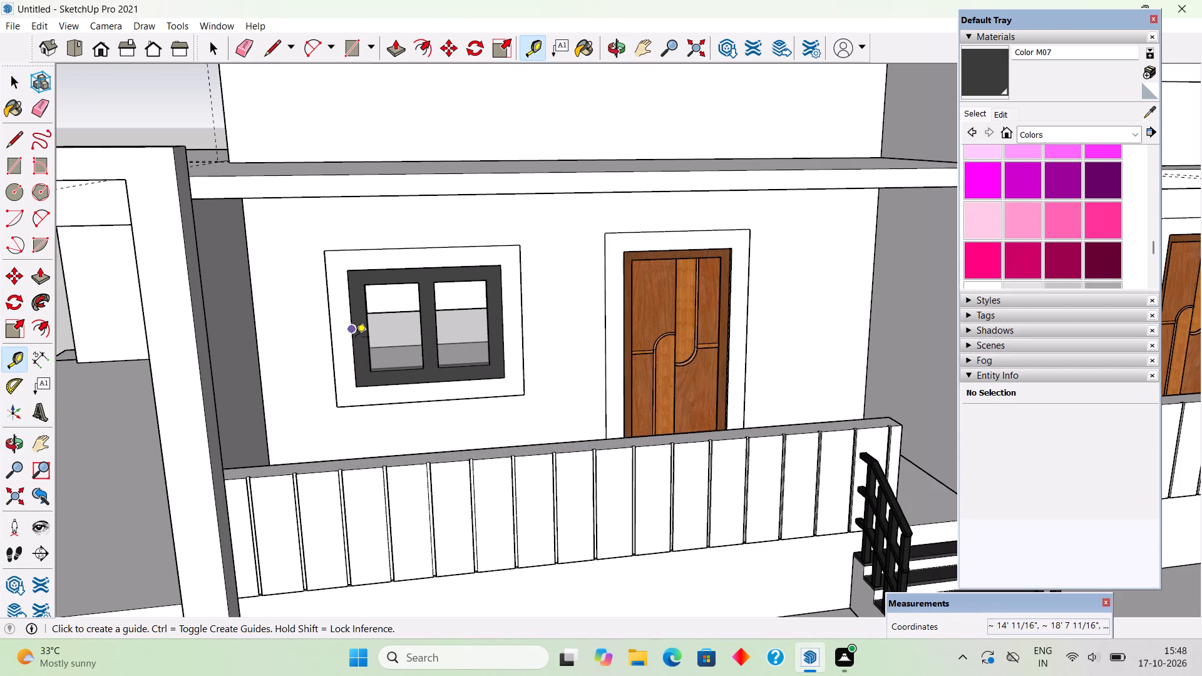
double_click(356, 338)
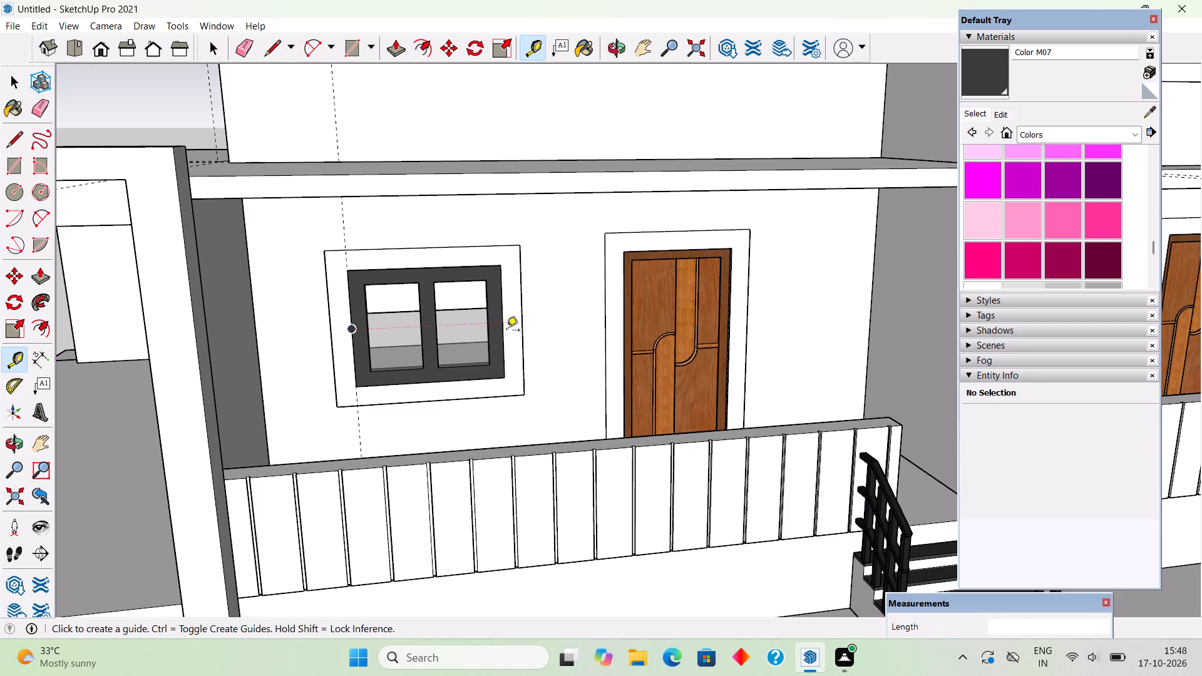
double_click(504, 335)
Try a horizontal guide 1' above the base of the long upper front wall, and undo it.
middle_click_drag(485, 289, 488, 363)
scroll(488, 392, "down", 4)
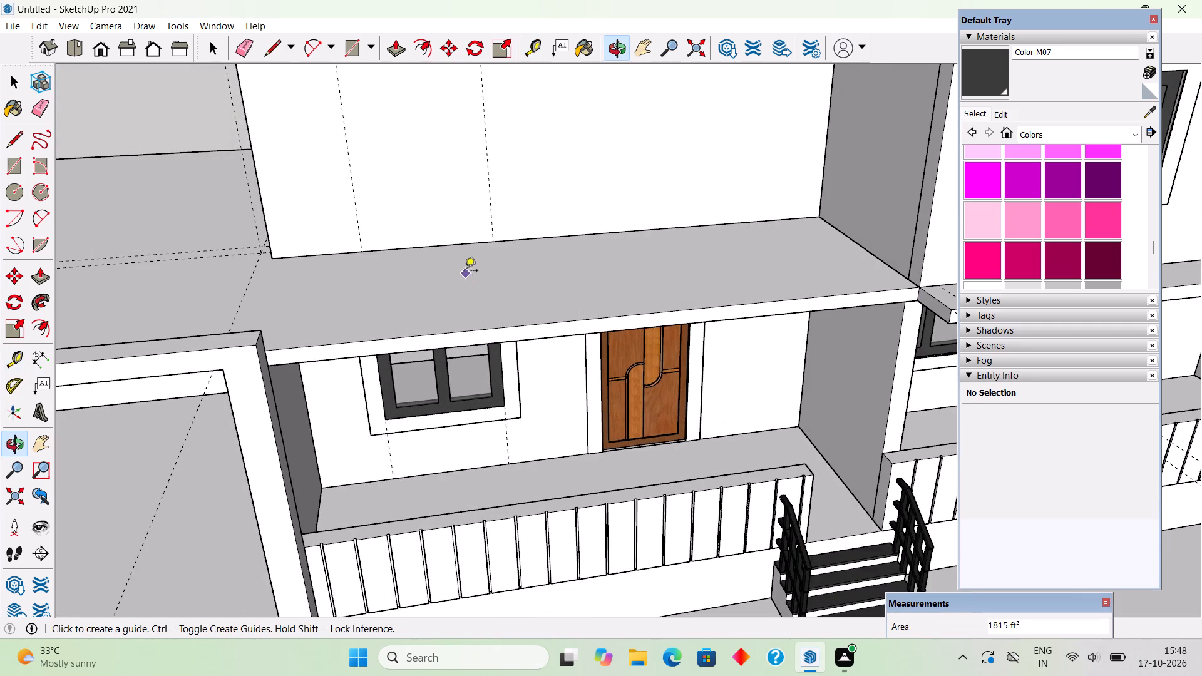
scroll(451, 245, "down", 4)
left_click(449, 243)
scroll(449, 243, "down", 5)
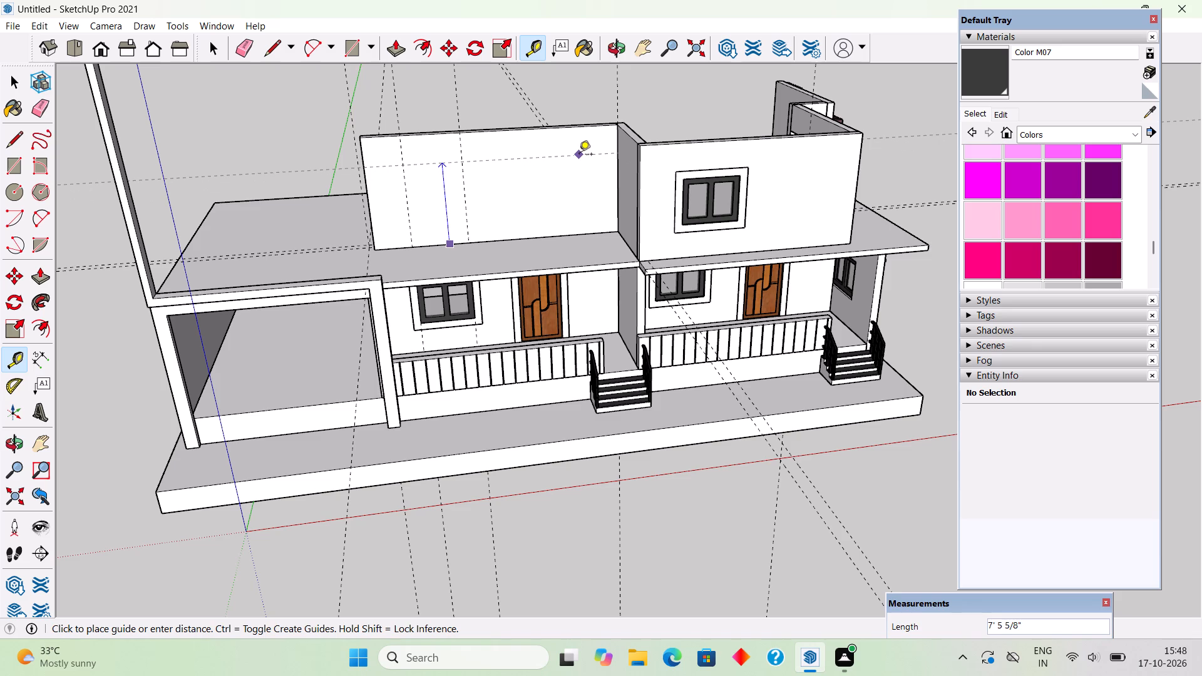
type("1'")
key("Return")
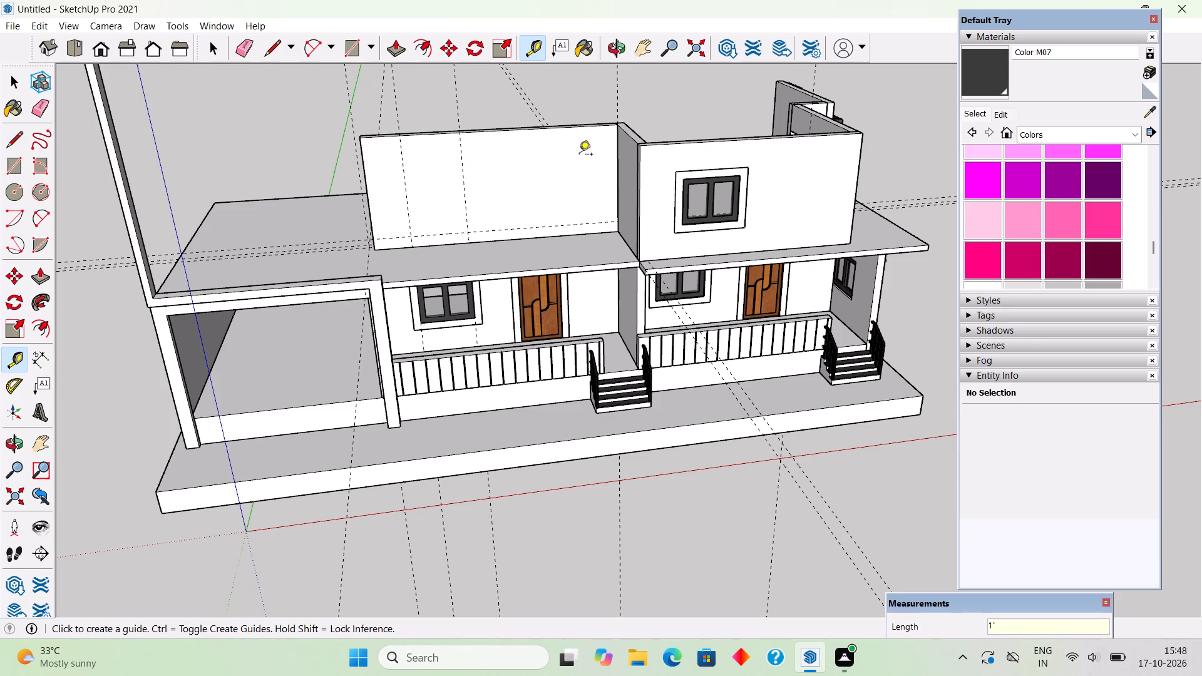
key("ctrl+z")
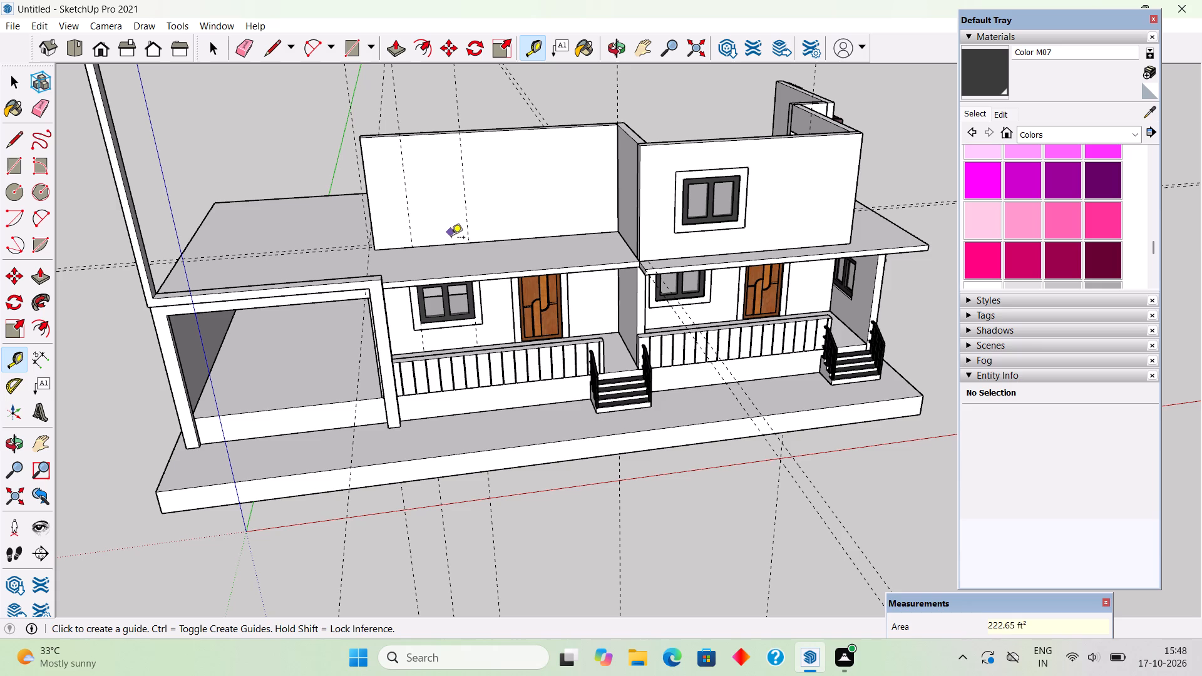
Place a horizontal guide 7' above the base of the long upper front wall.
left_click(452, 243)
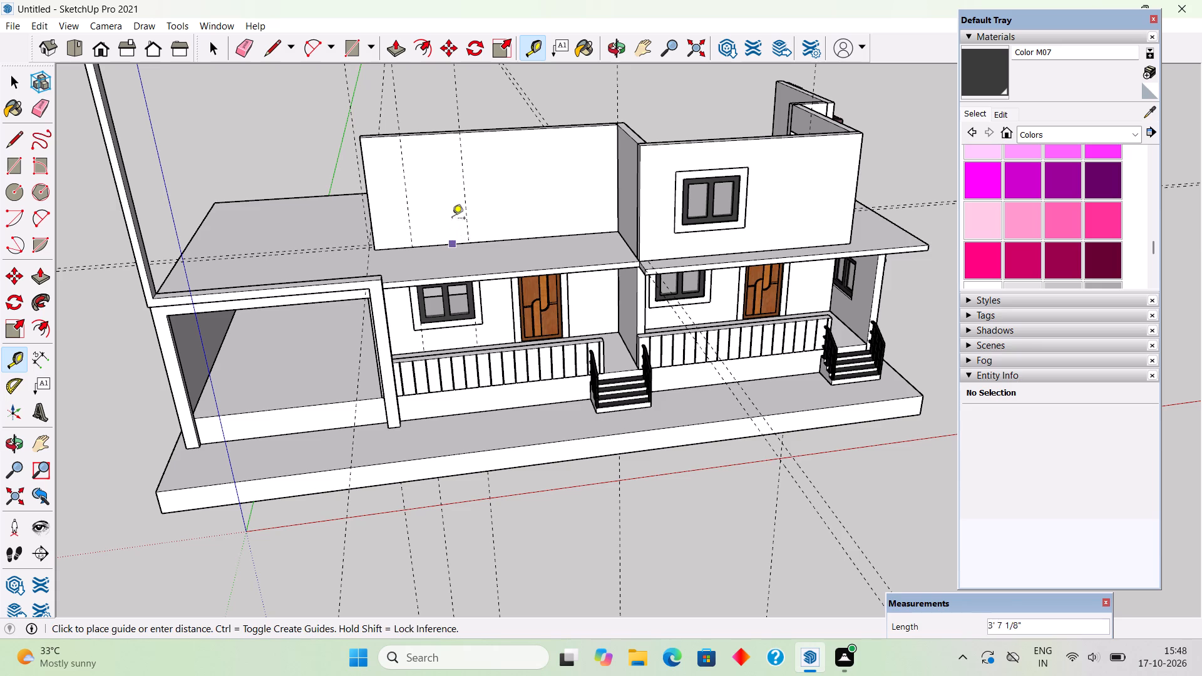
type("7'")
key("Return")
key("space")
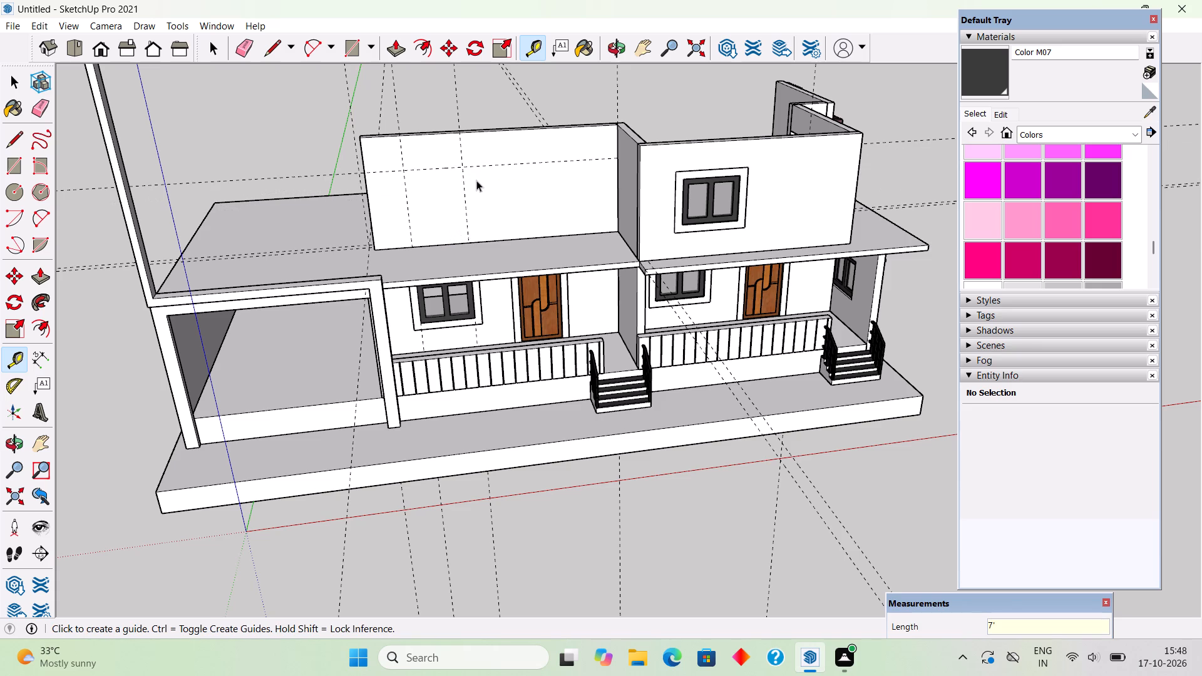
Place a vertical guide on the long upper wall, 1' inward from the garage-side window guide.
scroll(476, 180, "down", 5)
middle_click_drag(486, 98, 481, 62)
scroll(460, 120, "up", 12)
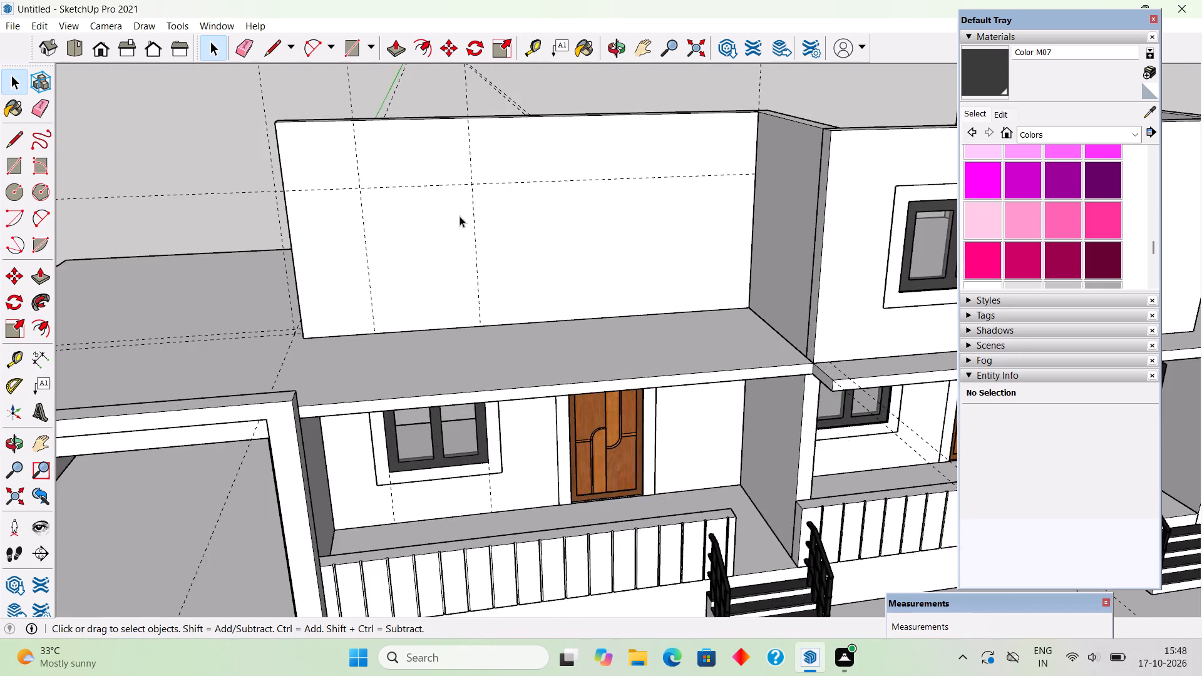
scroll(460, 216, "up", 1)
middle_click_drag(441, 191, 419, 151)
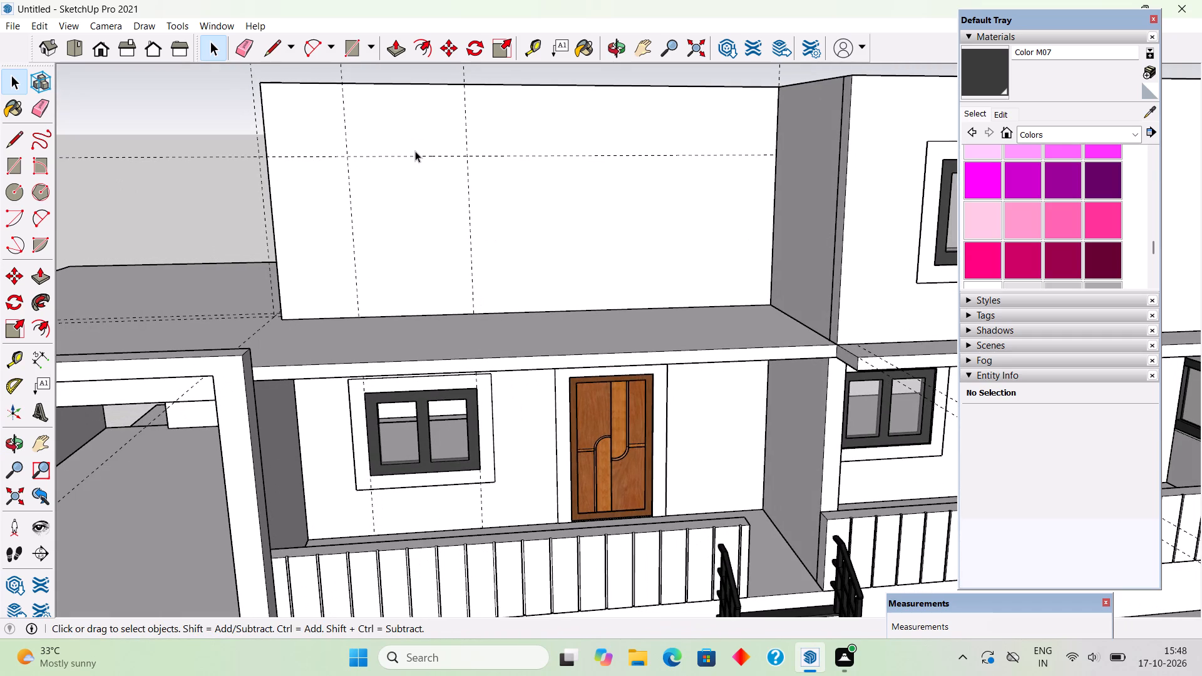
scroll(415, 160, "down", 3)
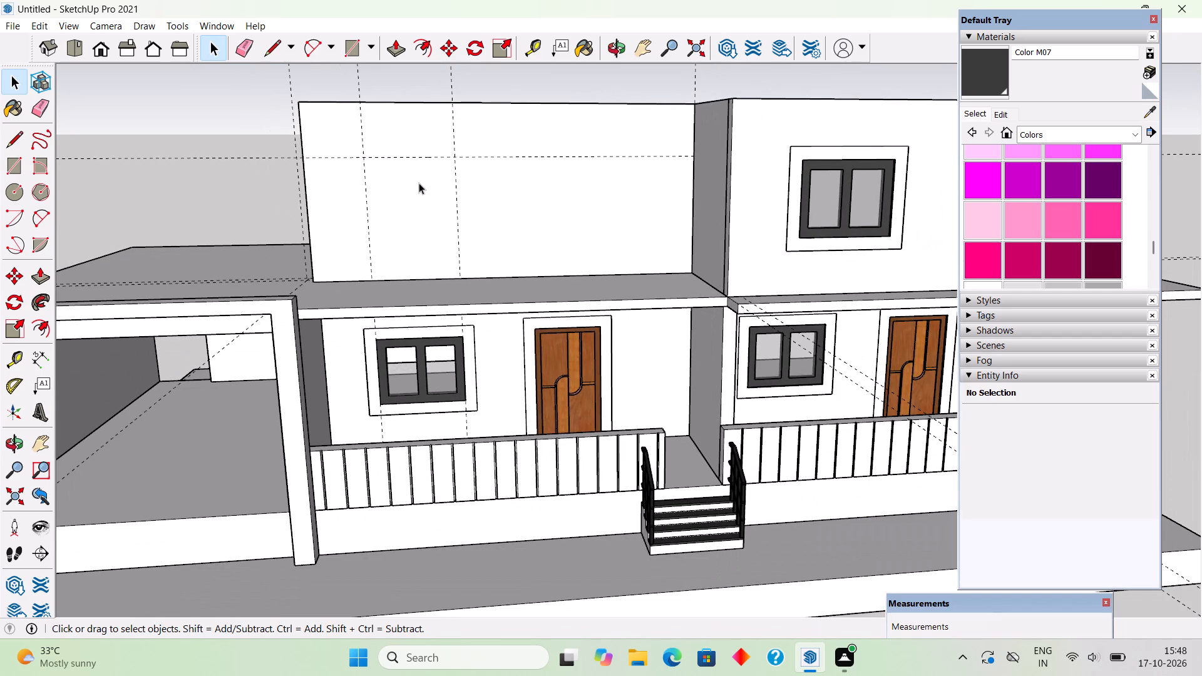
key("t")
left_click(369, 229)
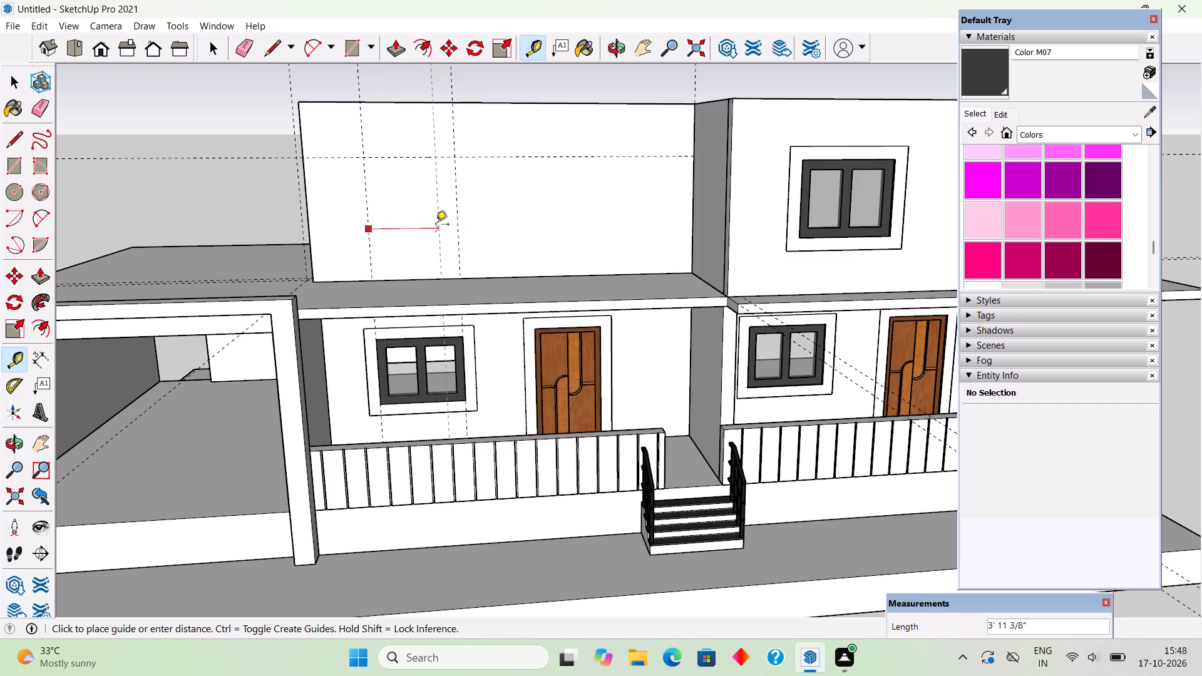
type("1'")
key("Return")
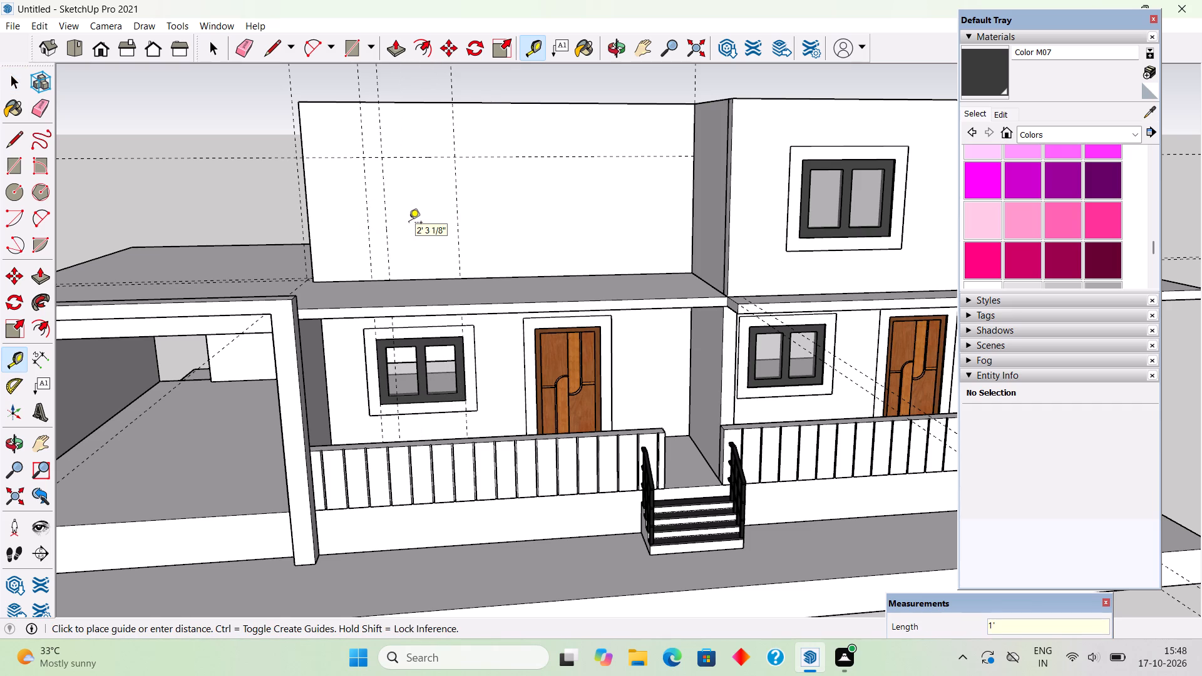
key("space")
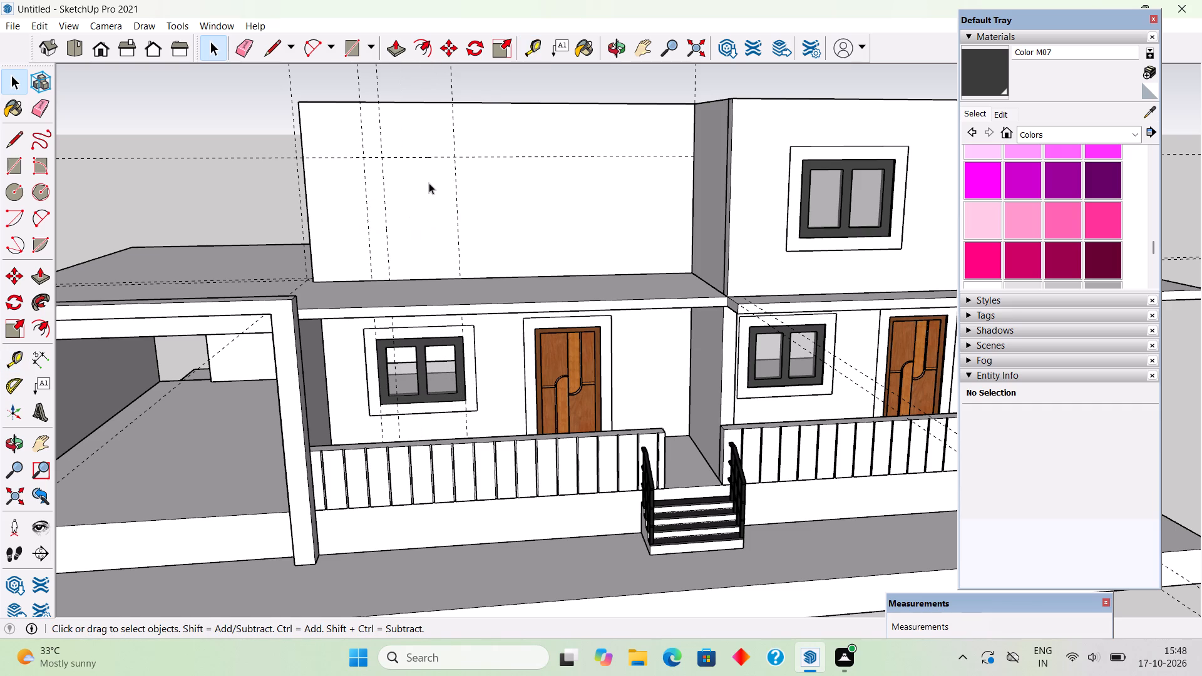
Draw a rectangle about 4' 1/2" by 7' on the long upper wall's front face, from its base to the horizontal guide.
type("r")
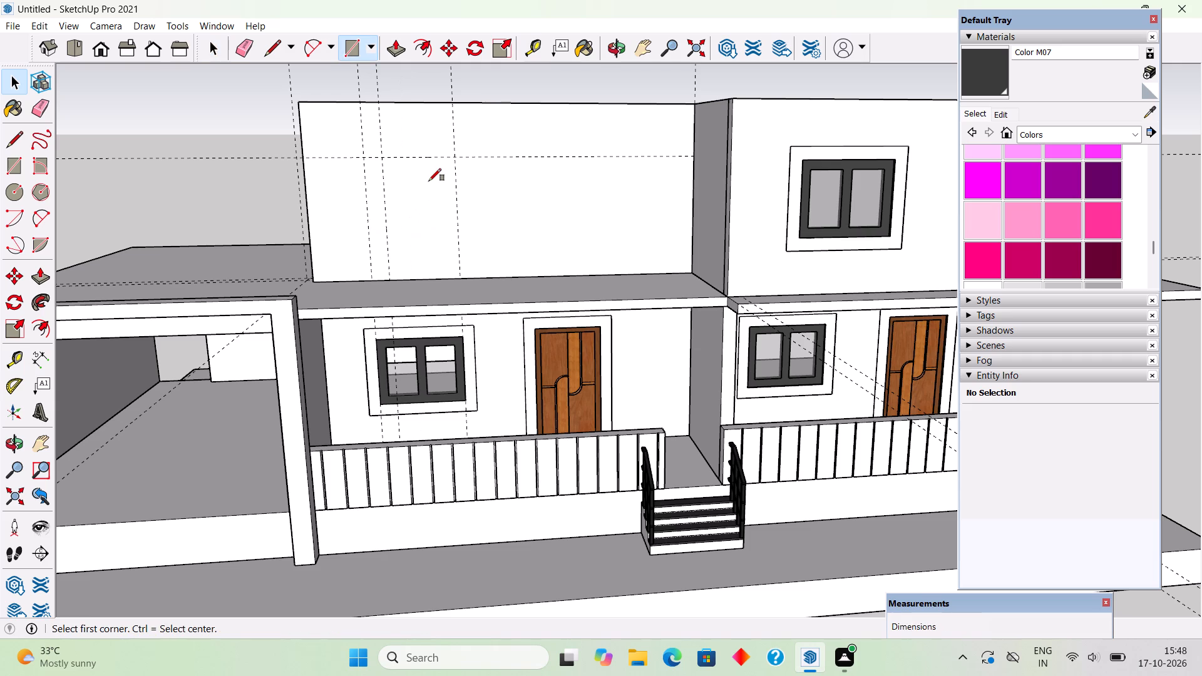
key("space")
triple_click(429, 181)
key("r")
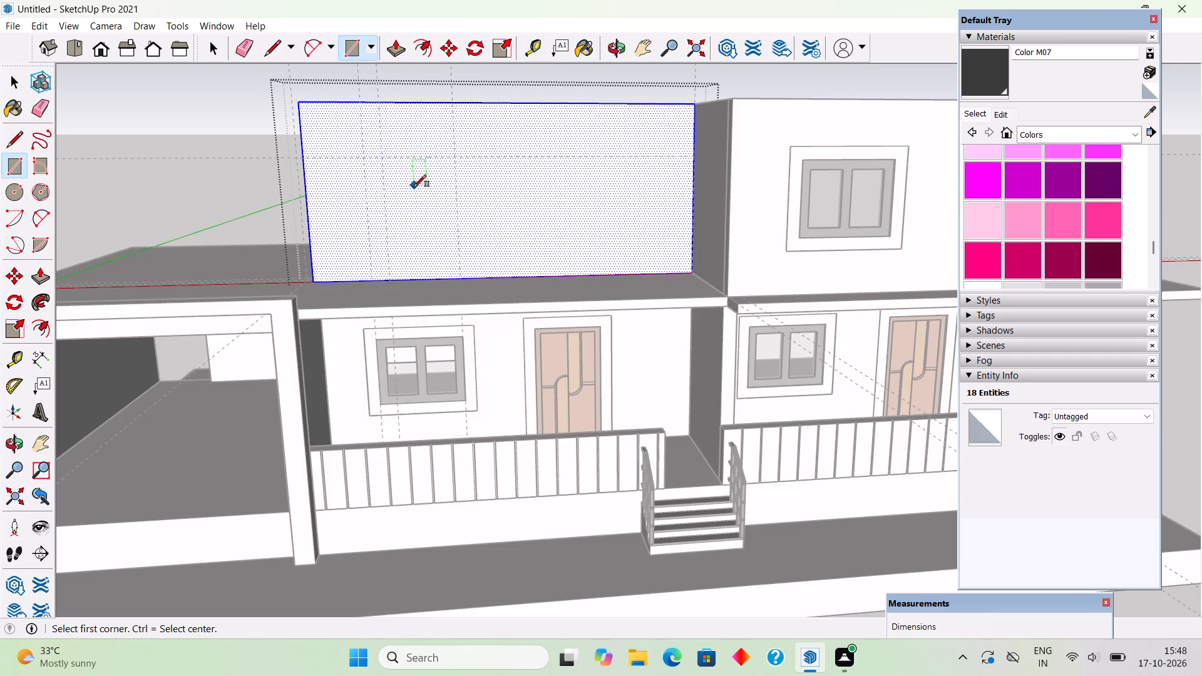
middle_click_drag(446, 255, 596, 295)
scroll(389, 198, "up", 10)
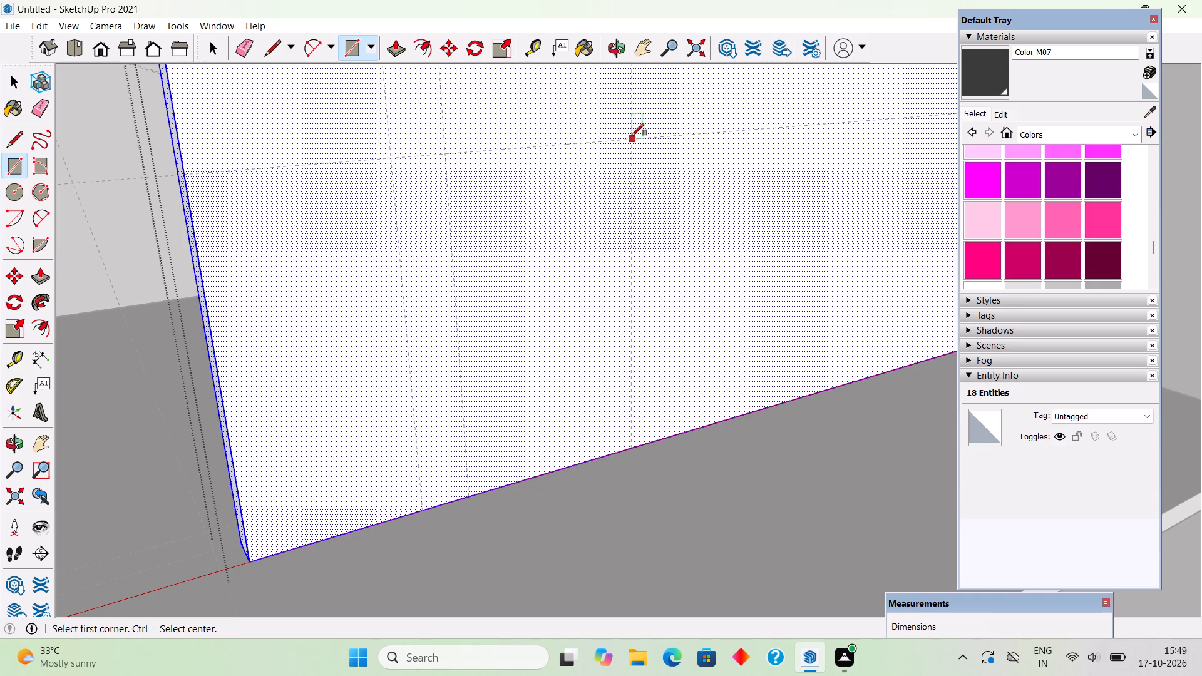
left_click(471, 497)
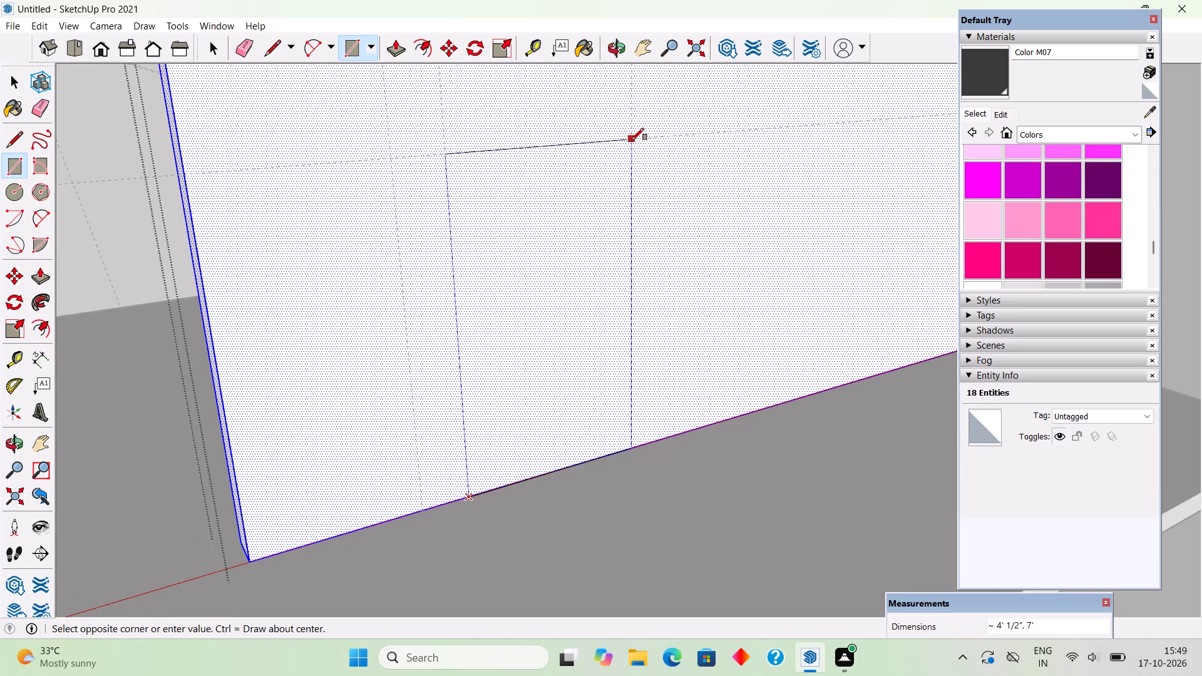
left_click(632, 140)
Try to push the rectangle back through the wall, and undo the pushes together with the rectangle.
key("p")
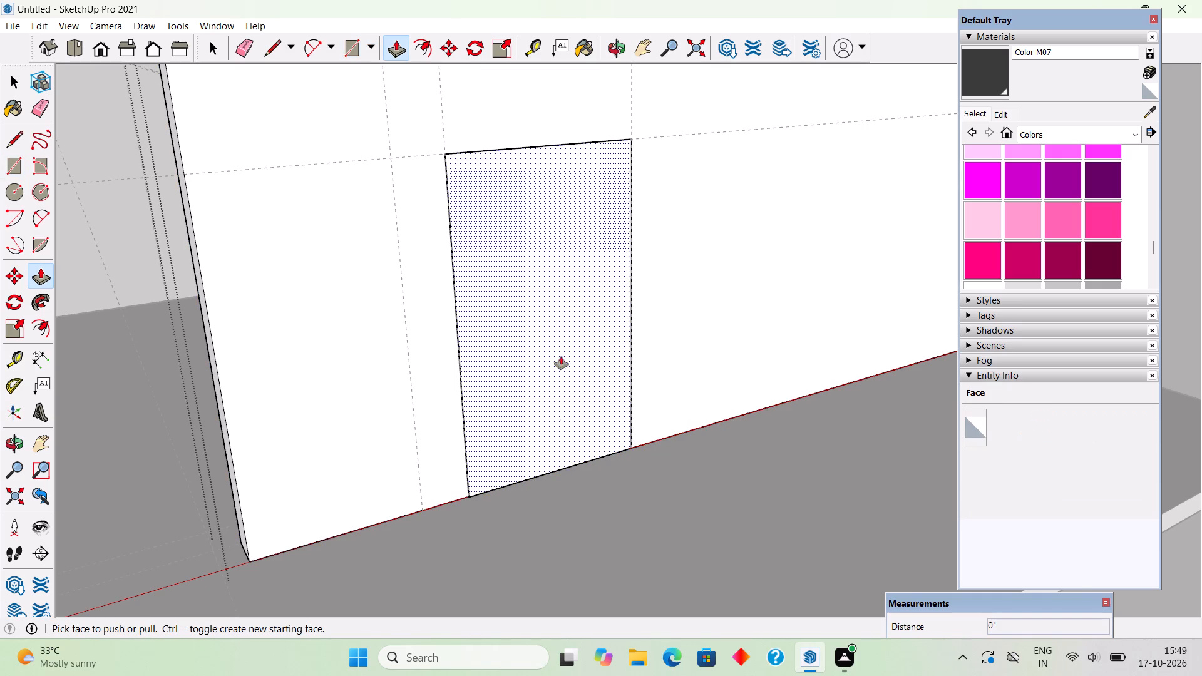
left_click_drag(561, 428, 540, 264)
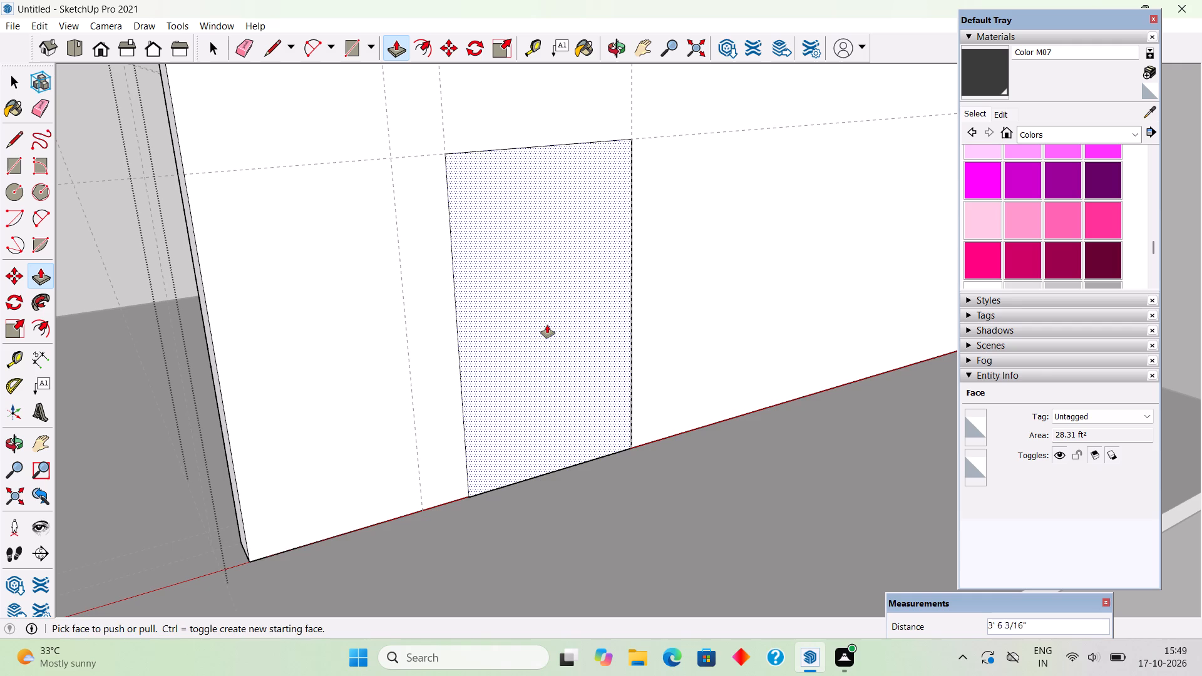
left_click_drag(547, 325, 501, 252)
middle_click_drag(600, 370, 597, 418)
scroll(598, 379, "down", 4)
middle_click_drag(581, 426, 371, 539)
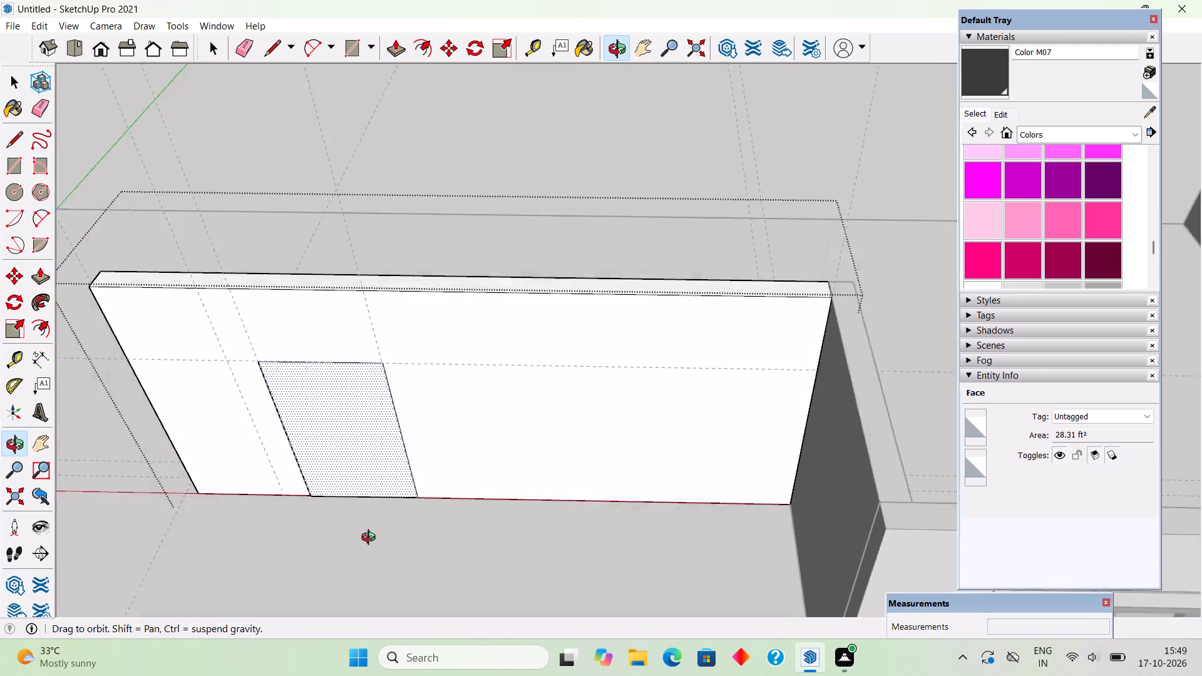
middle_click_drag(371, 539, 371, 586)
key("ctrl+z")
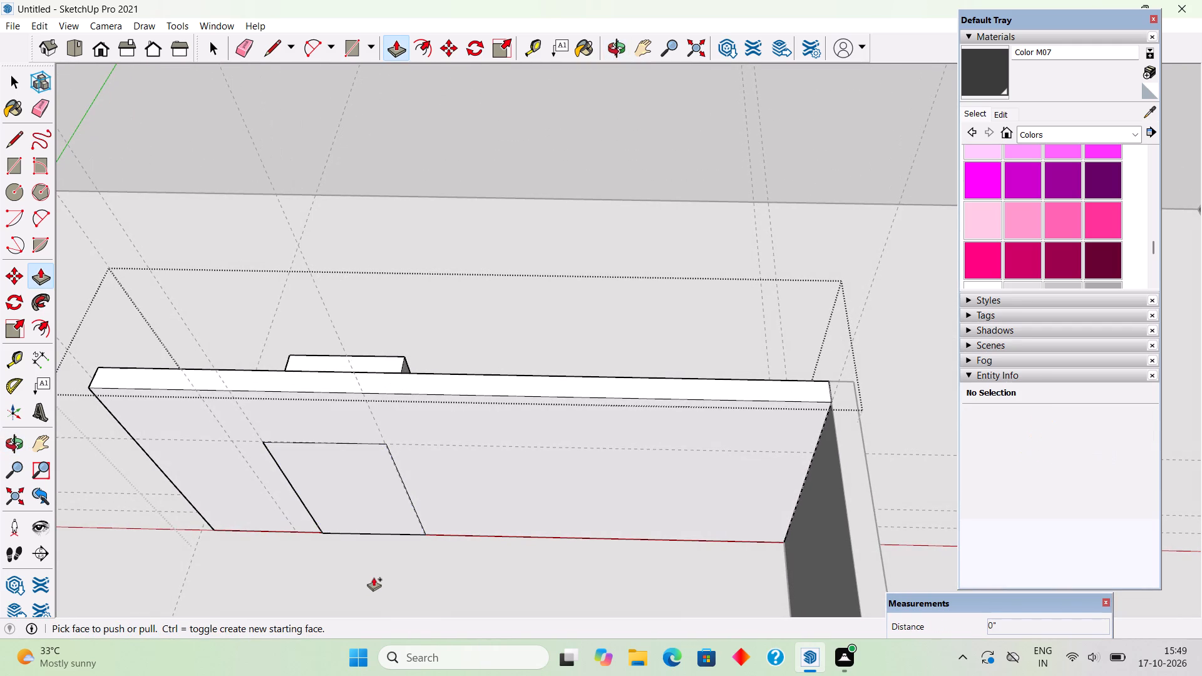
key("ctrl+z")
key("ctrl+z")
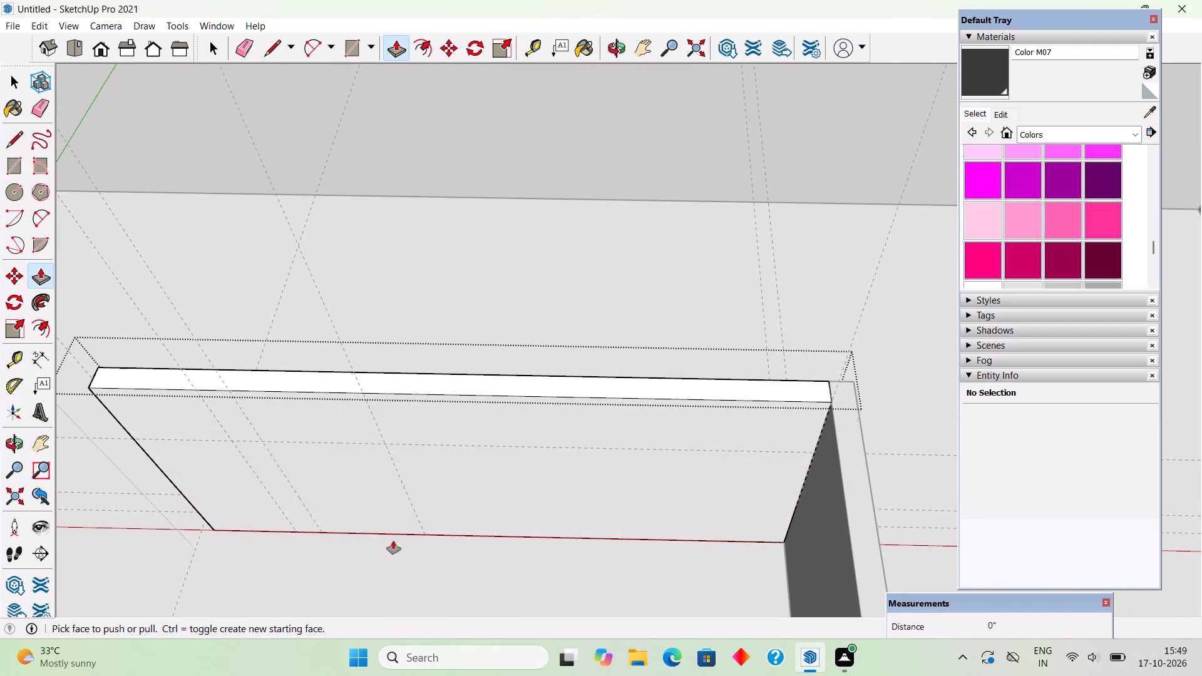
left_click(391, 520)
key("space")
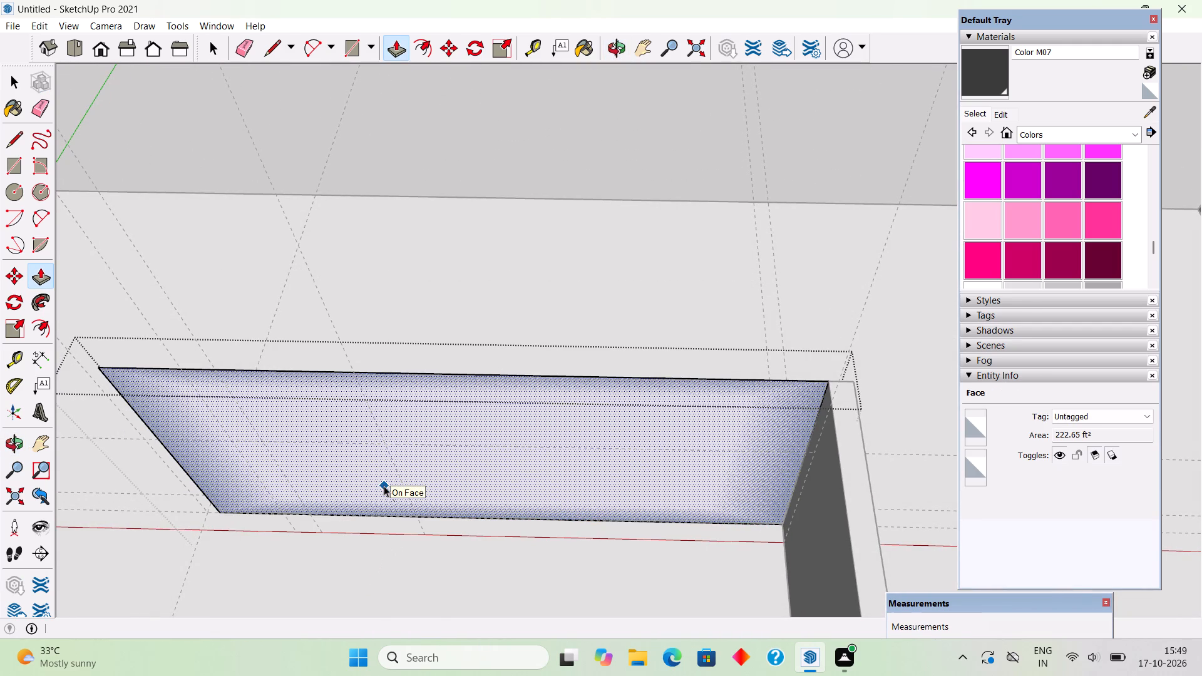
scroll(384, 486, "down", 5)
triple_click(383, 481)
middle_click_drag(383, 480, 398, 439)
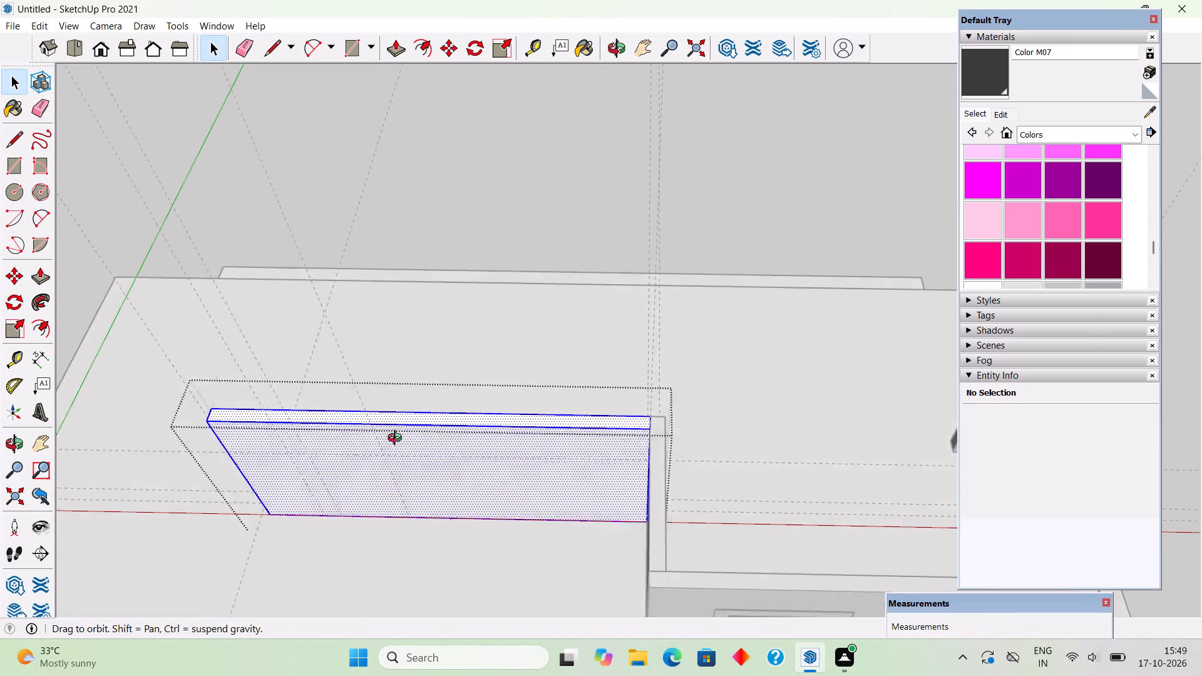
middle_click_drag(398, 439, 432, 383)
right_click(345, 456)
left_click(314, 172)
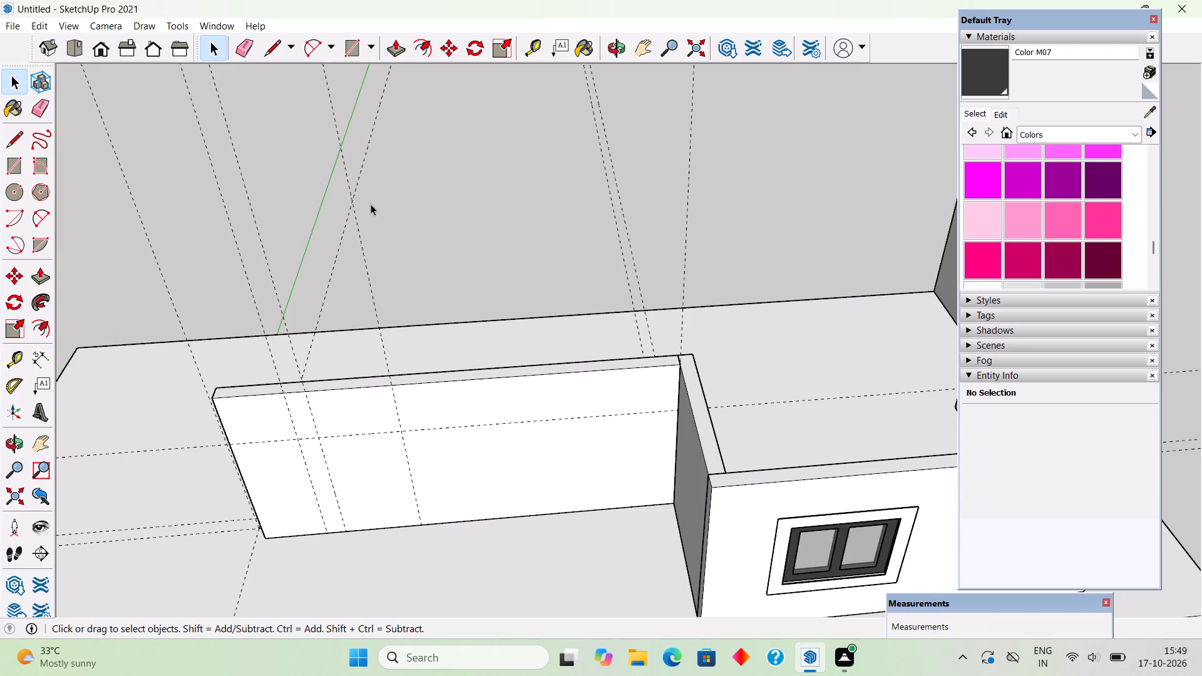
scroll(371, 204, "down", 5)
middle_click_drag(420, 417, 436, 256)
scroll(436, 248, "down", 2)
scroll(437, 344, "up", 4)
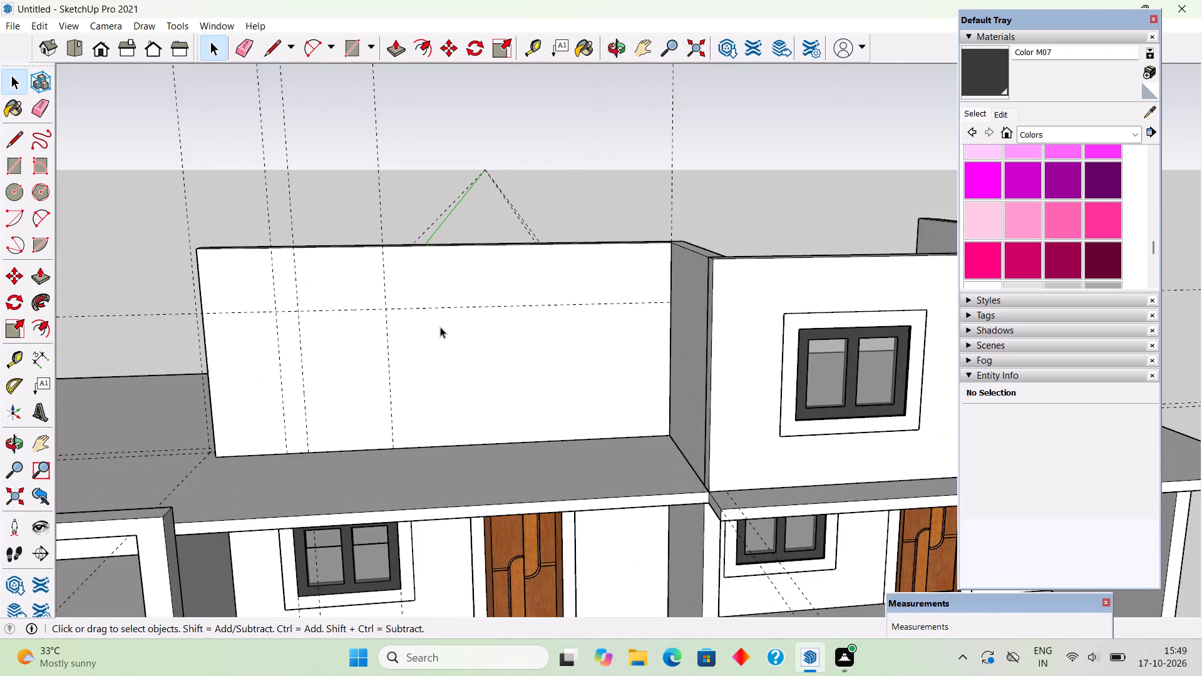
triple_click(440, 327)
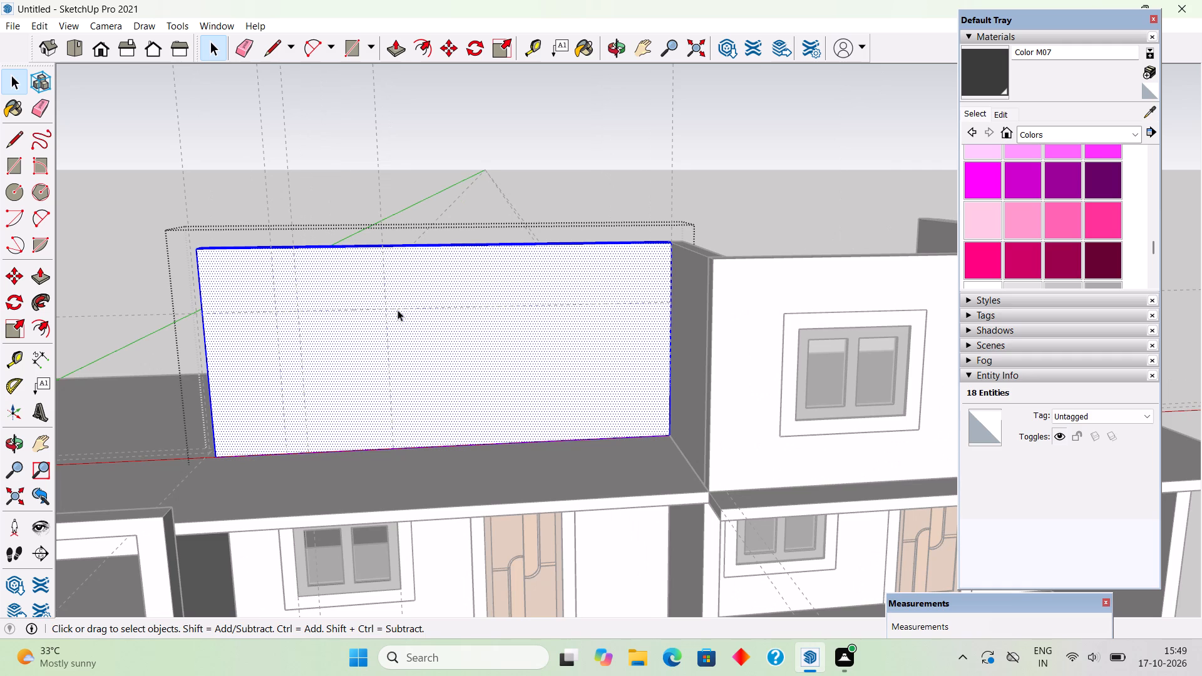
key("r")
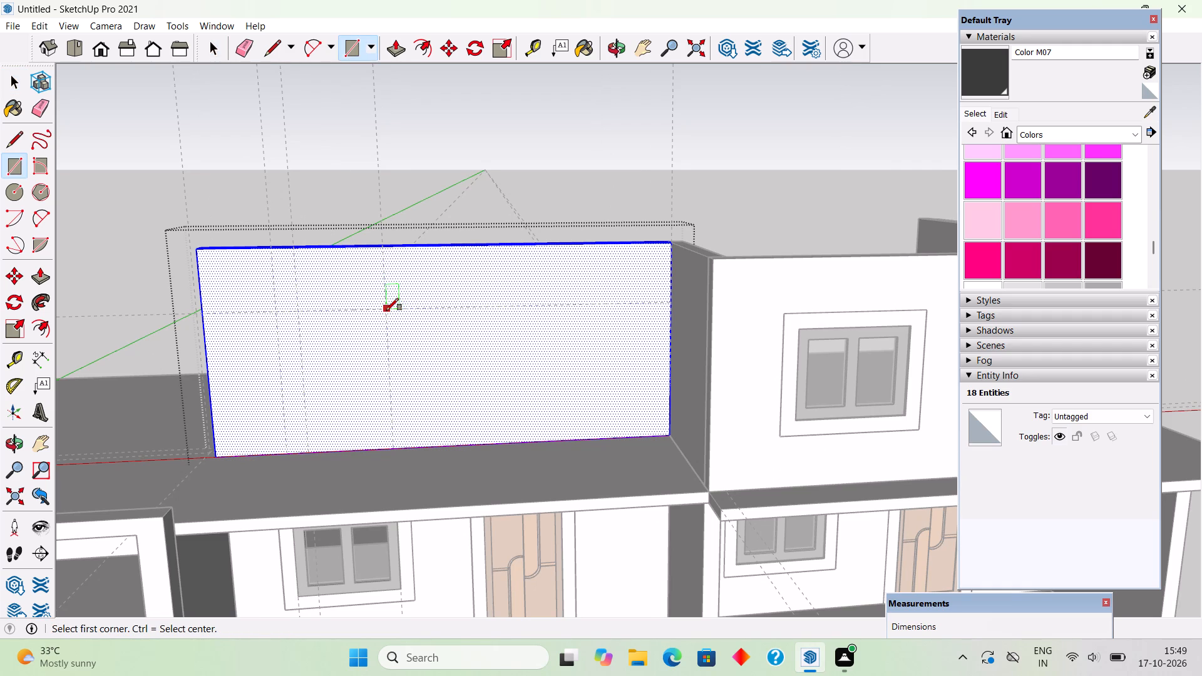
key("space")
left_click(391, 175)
Examine the long upper front wall and its layout guides from the garage-side end and from both faces.
middle_click_drag(438, 332, 609, 380)
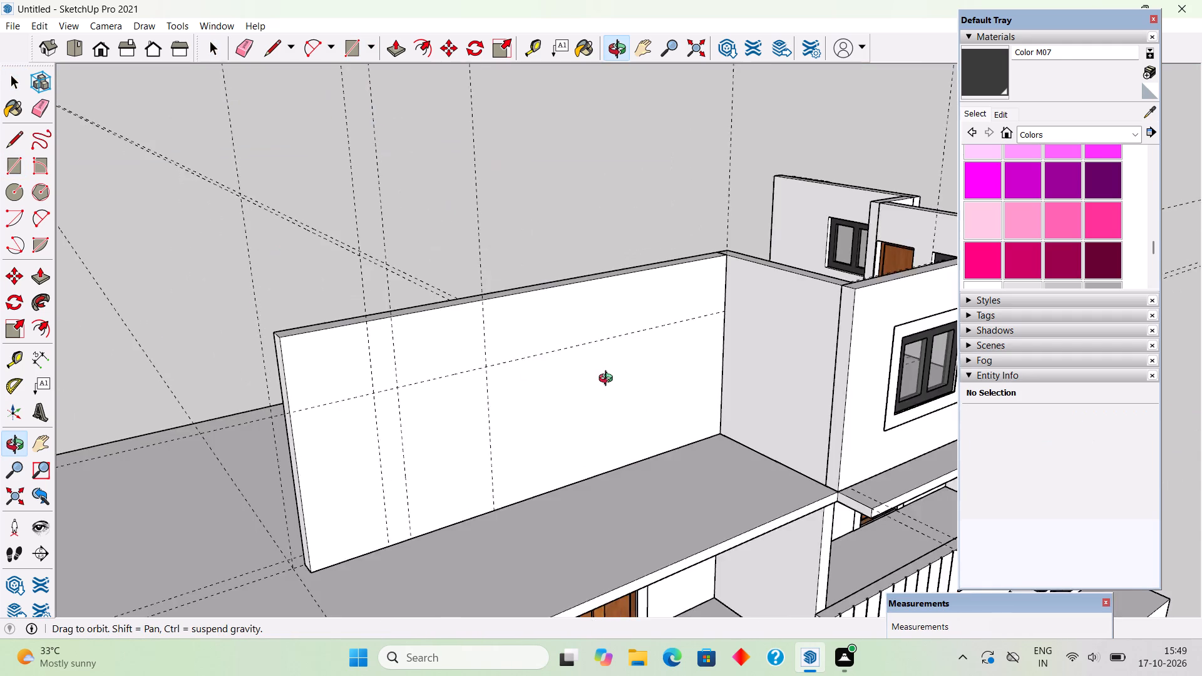
middle_click_drag(609, 380, 679, 422)
scroll(526, 454, "up", 8)
middle_click_drag(525, 436, 684, 468)
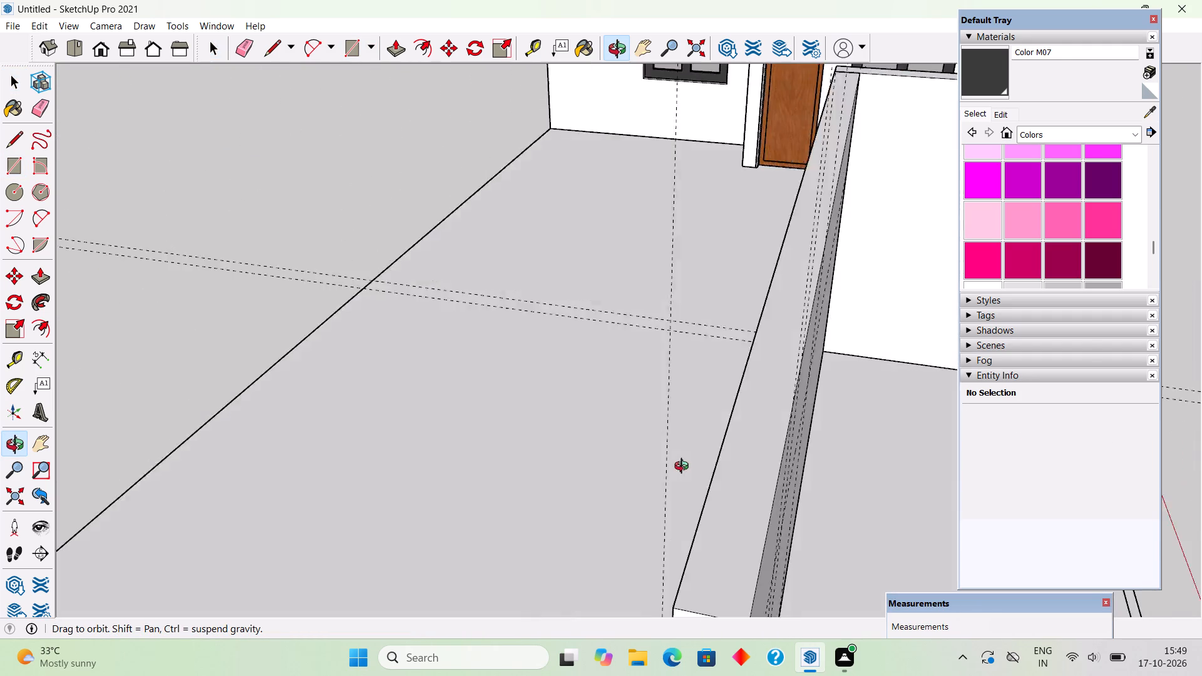
middle_click_drag(684, 468, 689, 378)
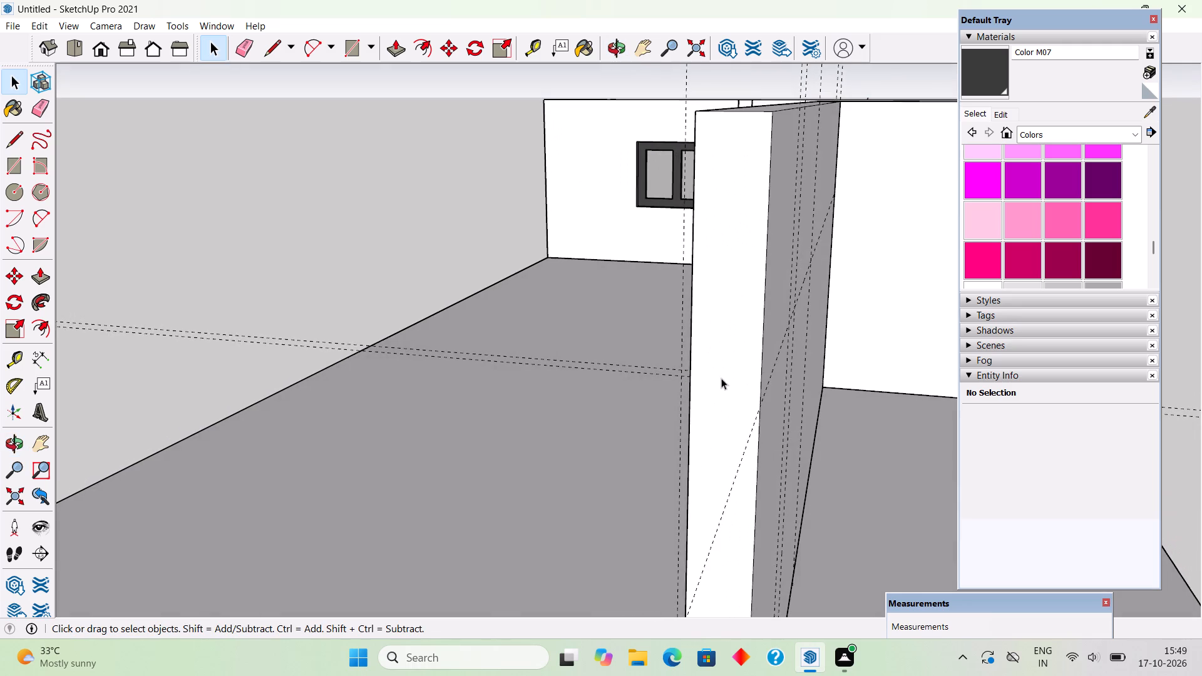
scroll(746, 357, "up", 4)
scroll(816, 305, "up", 7)
scroll(742, 303, "up", 9)
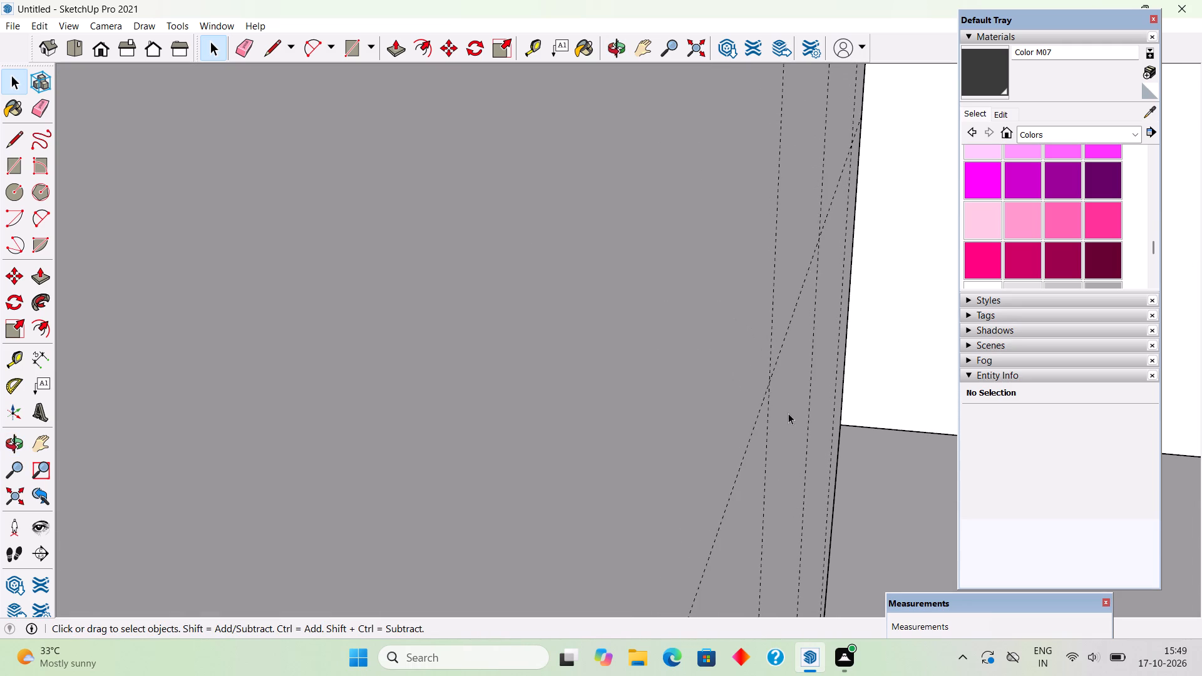
scroll(788, 414, "up", 3)
middle_click_drag(682, 372, 633, 371)
scroll(633, 371, "down", 4)
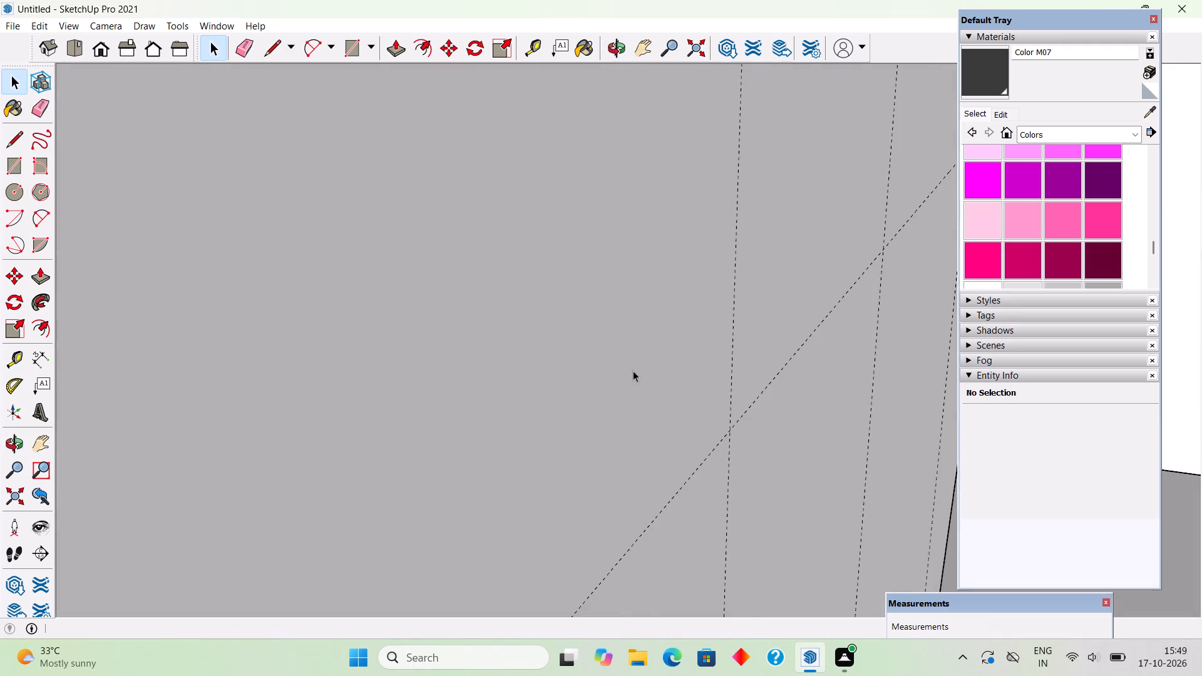
scroll(633, 371, "down", 20)
scroll(633, 371, "down", 4)
scroll(661, 342, "up", 1)
scroll(664, 339, "down", 8)
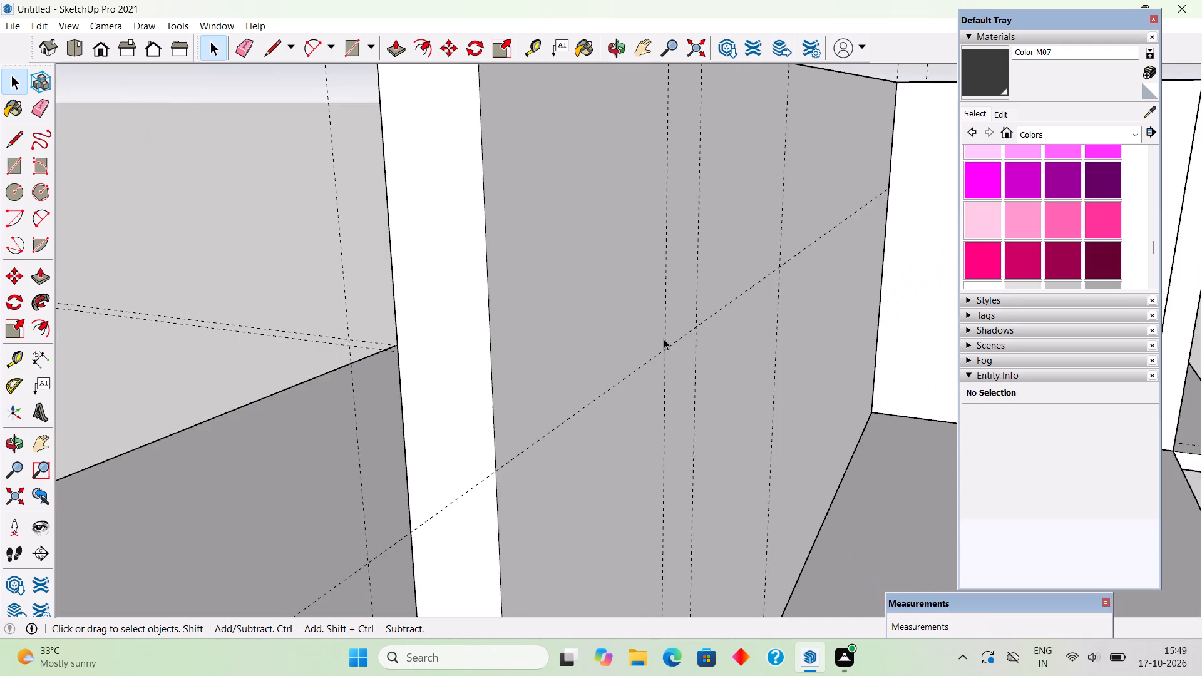
scroll(664, 339, "down", 10)
left_click(380, 250)
middle_click_drag(573, 414, 444, 449)
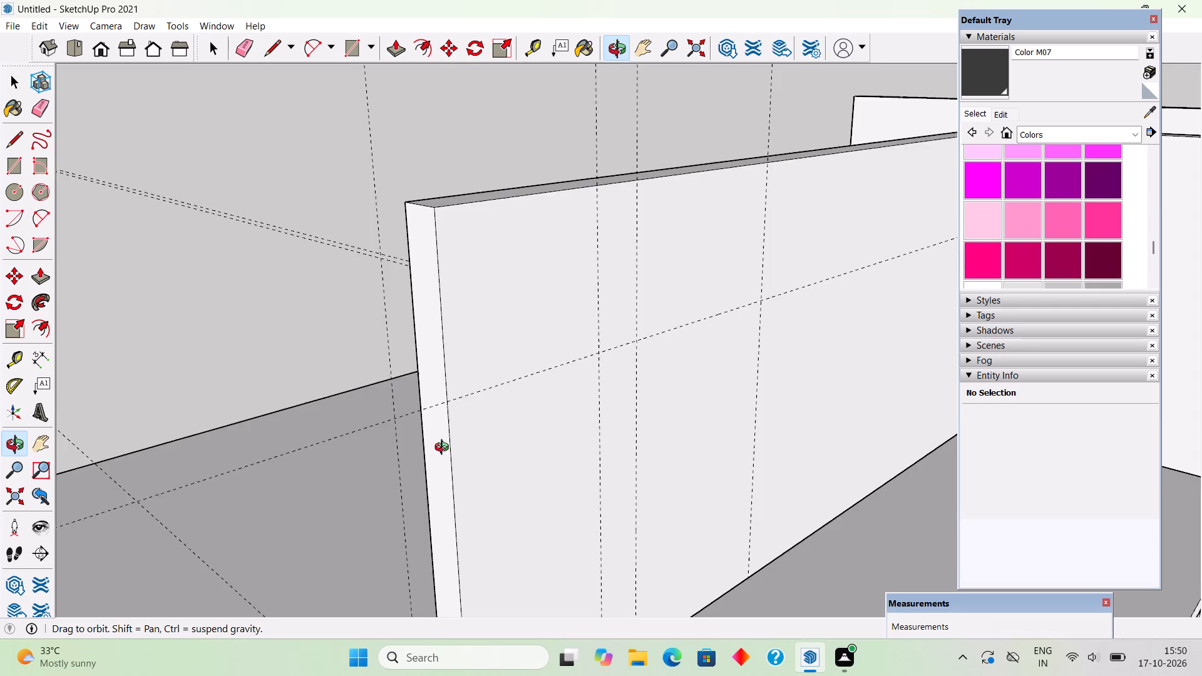
middle_click_drag(444, 449, 379, 411)
scroll(383, 413, "down", 4)
scroll(419, 305, "down", 4)
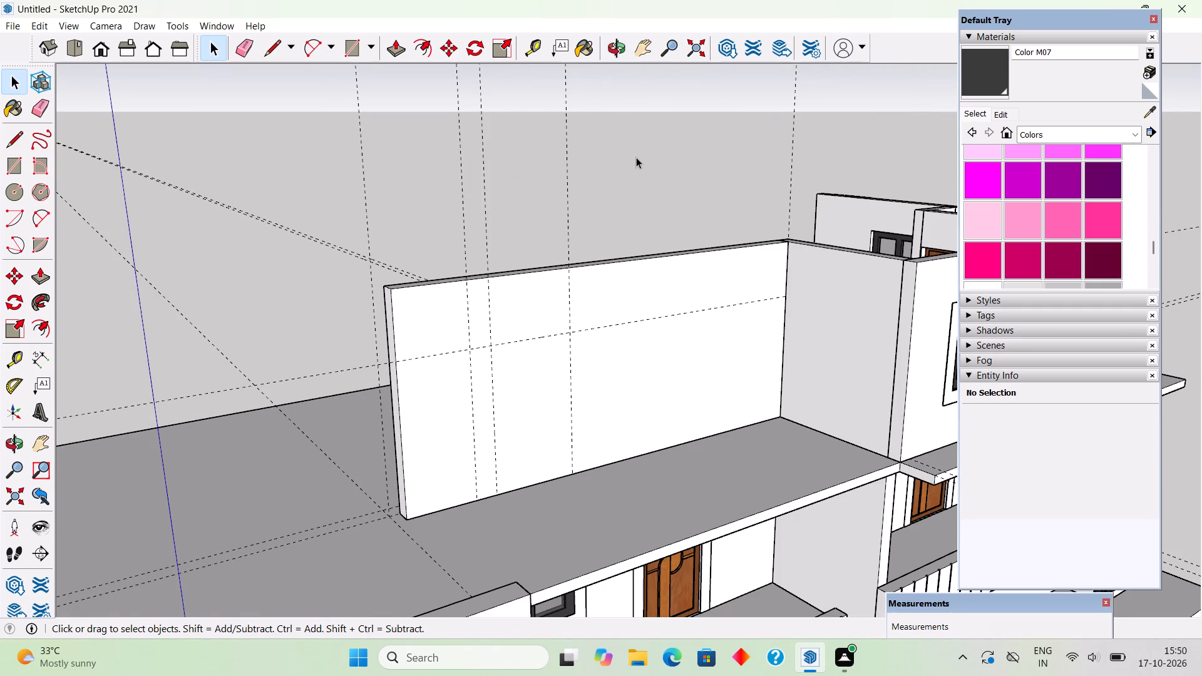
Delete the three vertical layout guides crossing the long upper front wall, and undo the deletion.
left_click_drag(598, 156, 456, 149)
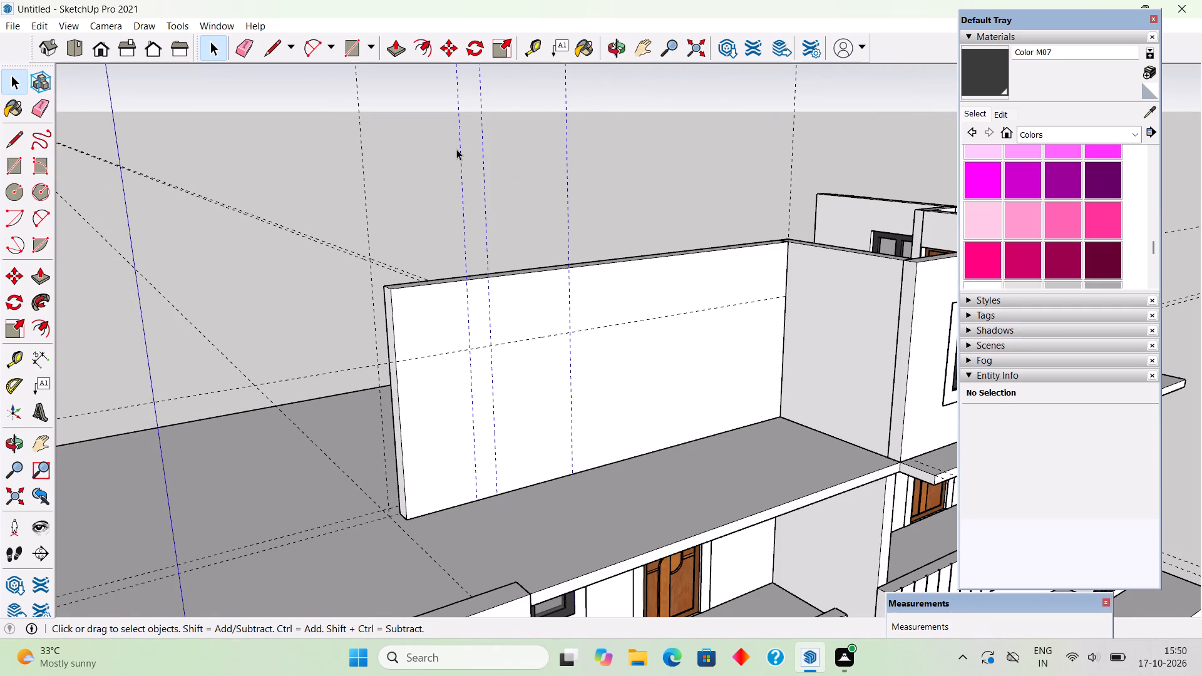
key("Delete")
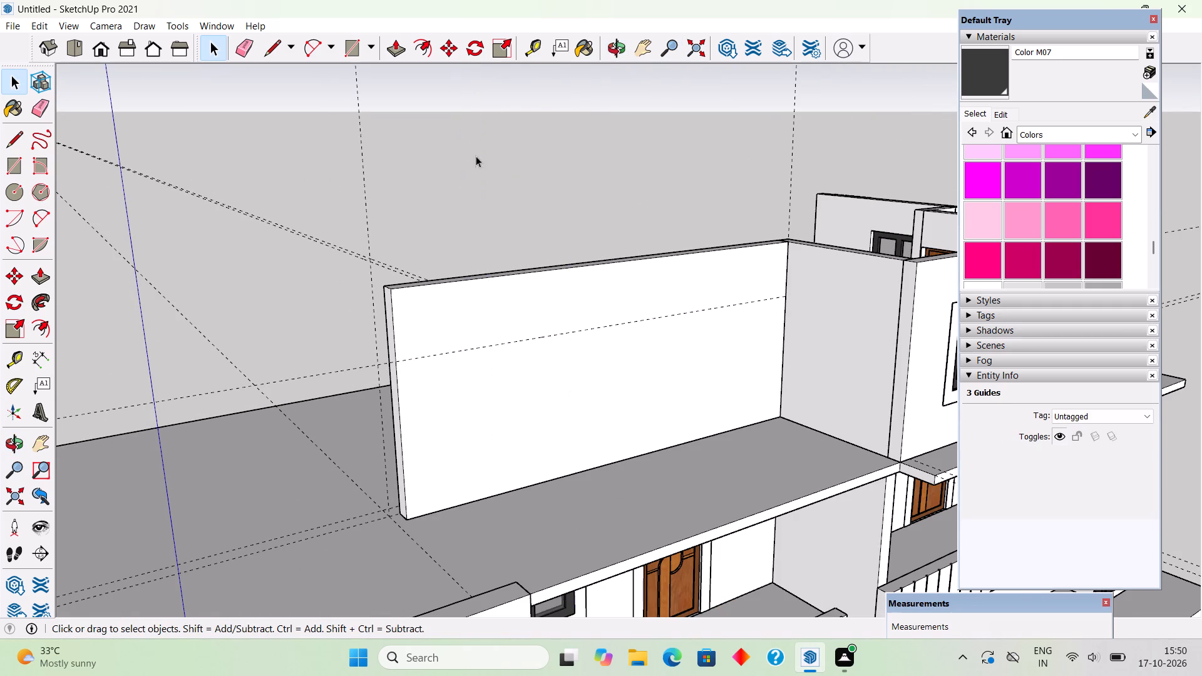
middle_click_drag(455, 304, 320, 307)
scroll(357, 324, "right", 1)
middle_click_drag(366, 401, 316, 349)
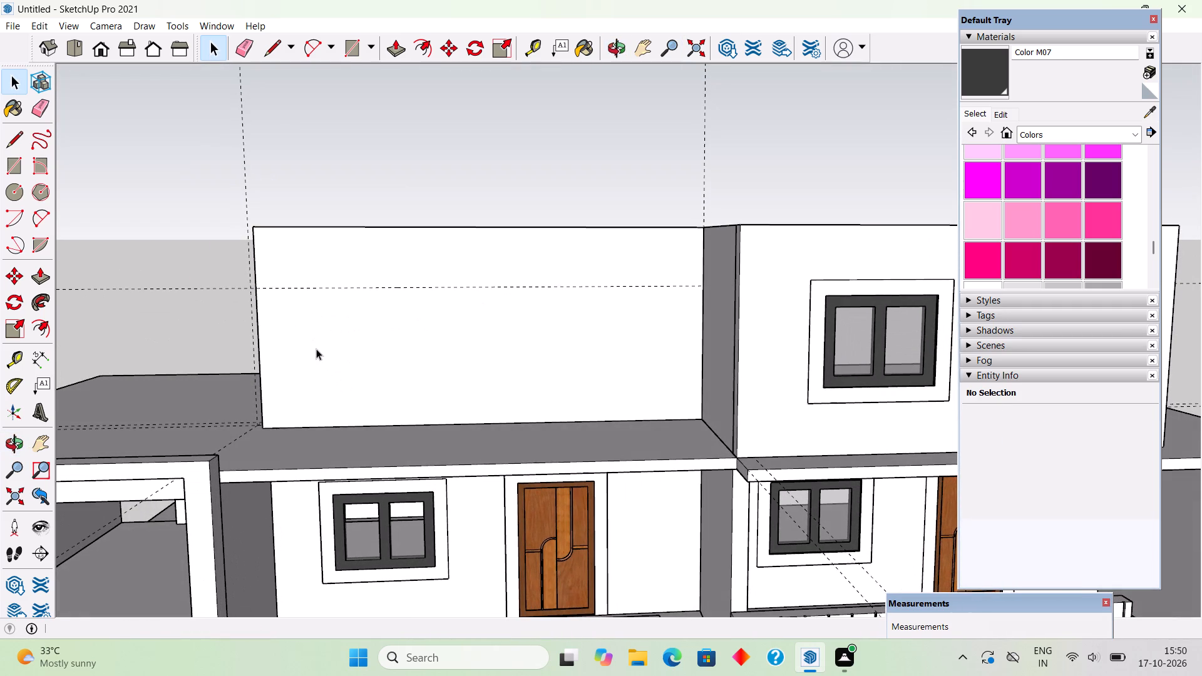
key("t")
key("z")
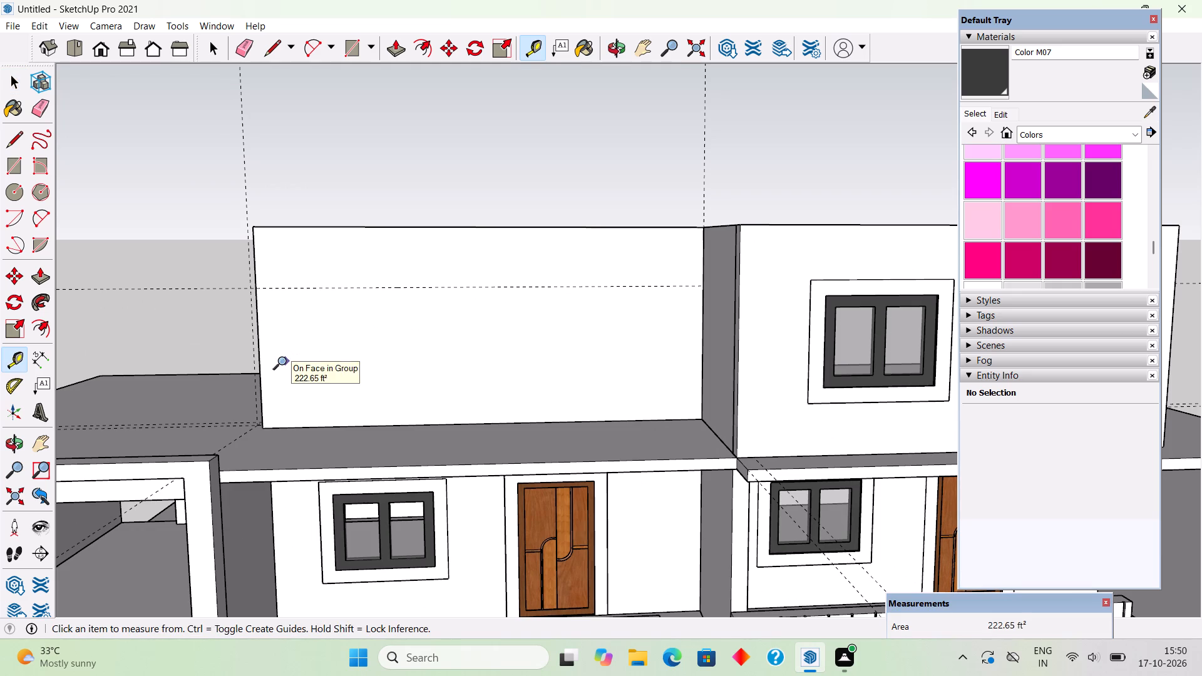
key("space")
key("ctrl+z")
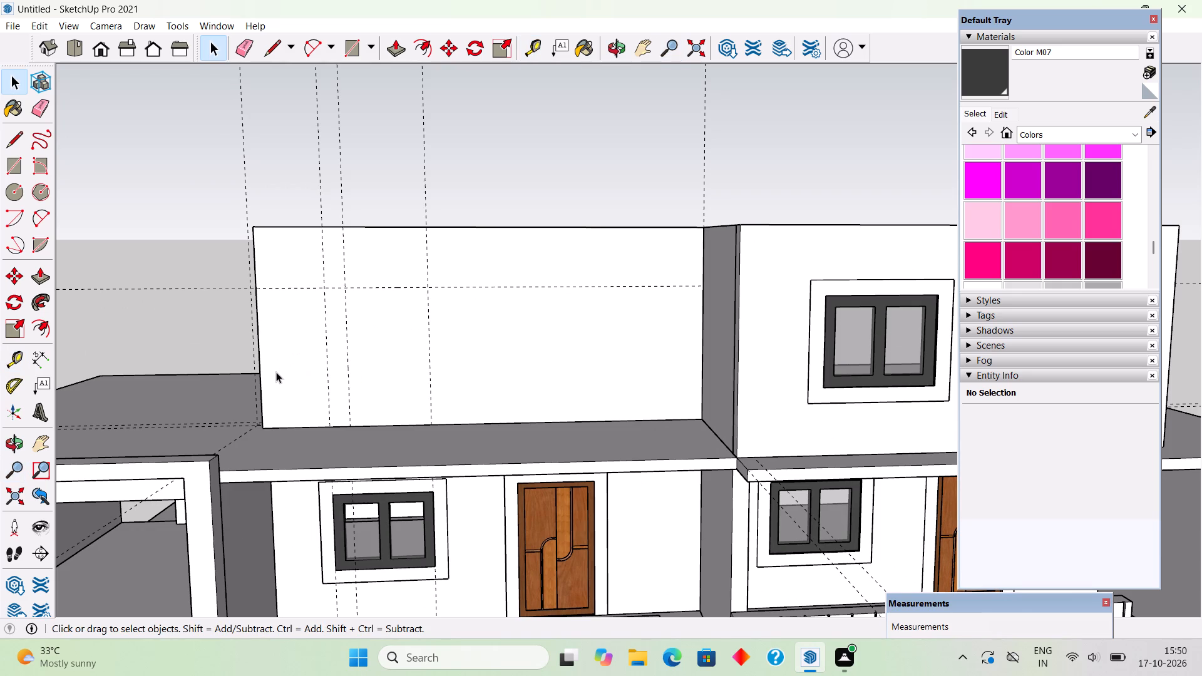
Delete the three vertical layout guides crossing the long upper front wall, keeping the horizontal guide and the guides at the wall's ends.
key("t")
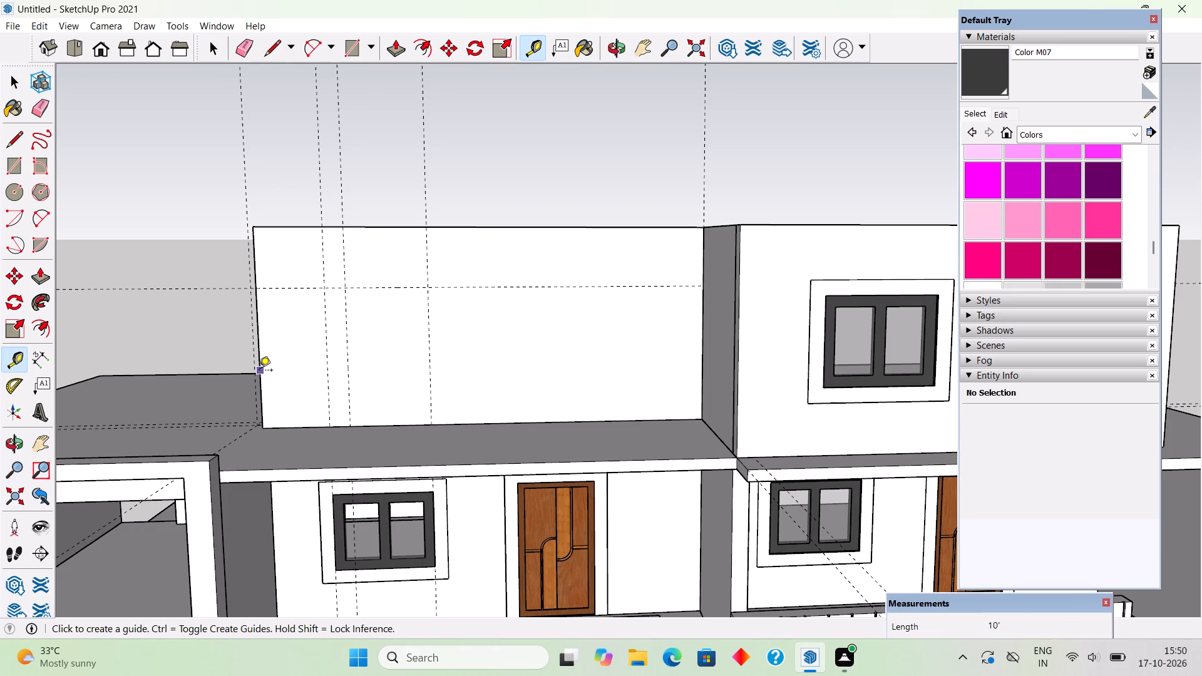
left_click(259, 371)
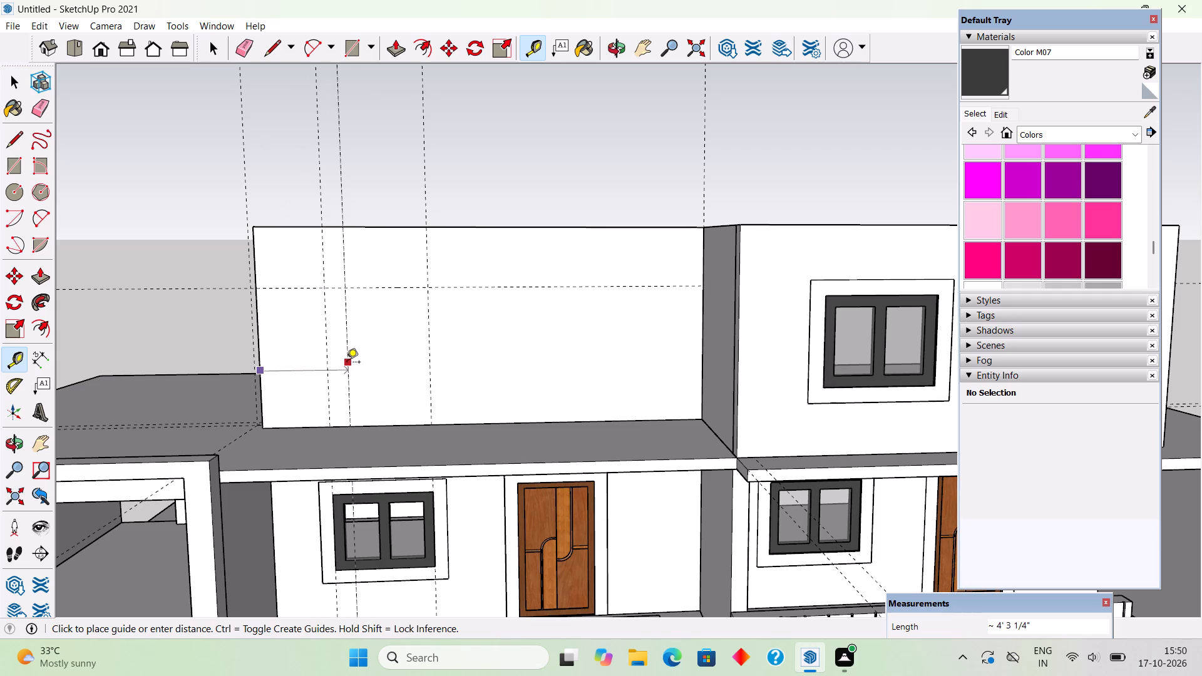
key("space")
left_click_drag(463, 172, 284, 139)
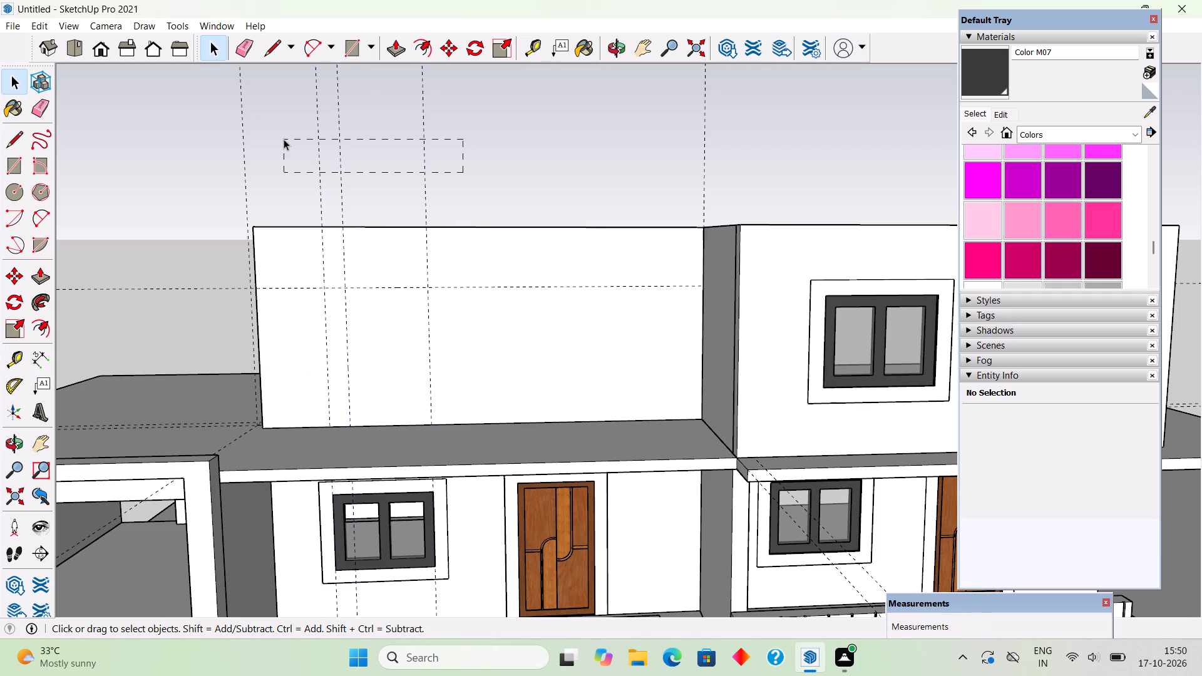
key("Delete")
Place a vertical guide on the long upper front wall, 4' inward from its garage-side end edge.
middle_click_drag(355, 268, 372, 305)
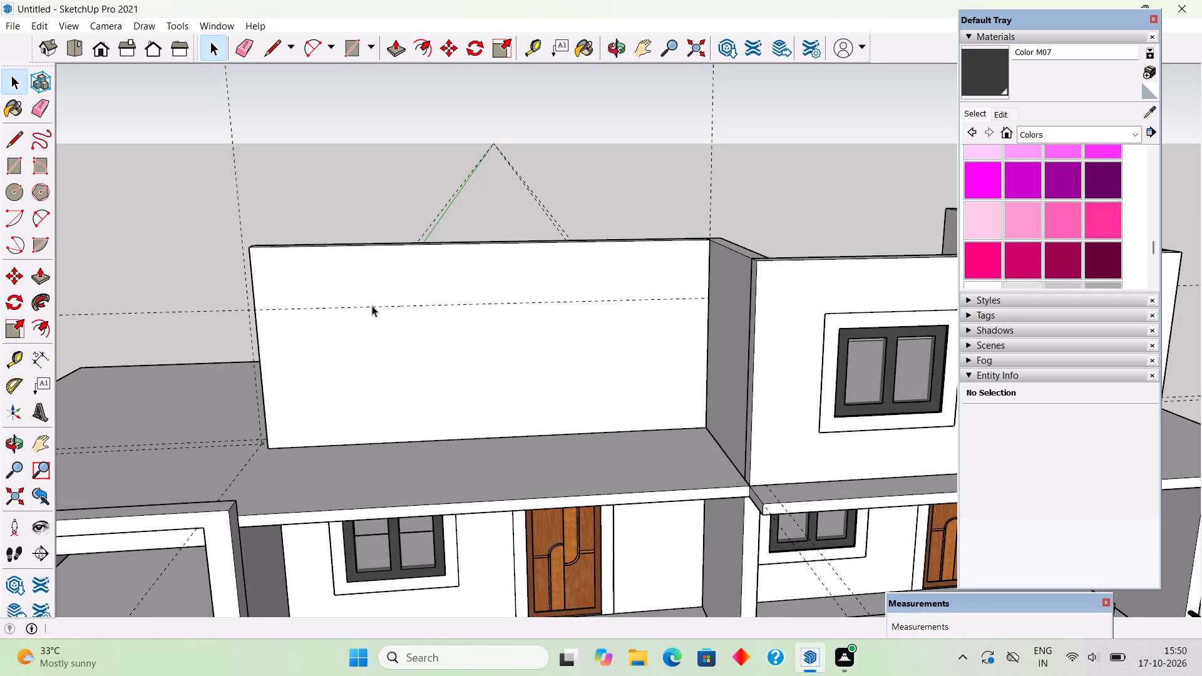
key("r")
key("t")
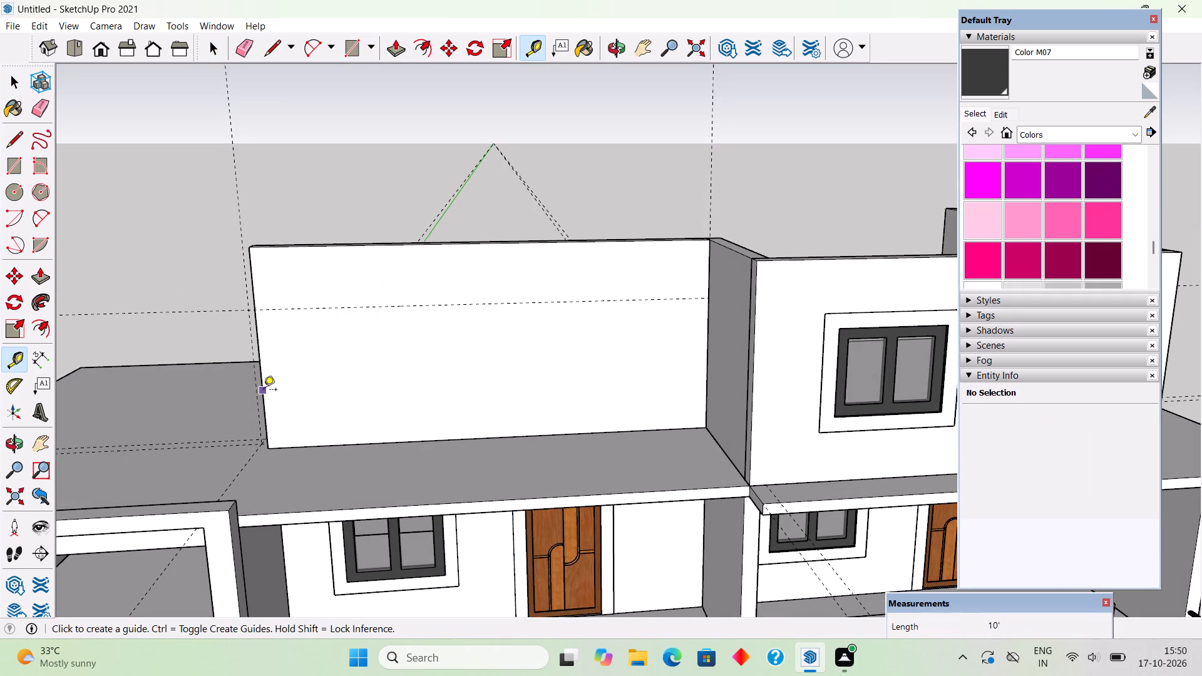
left_click(264, 391)
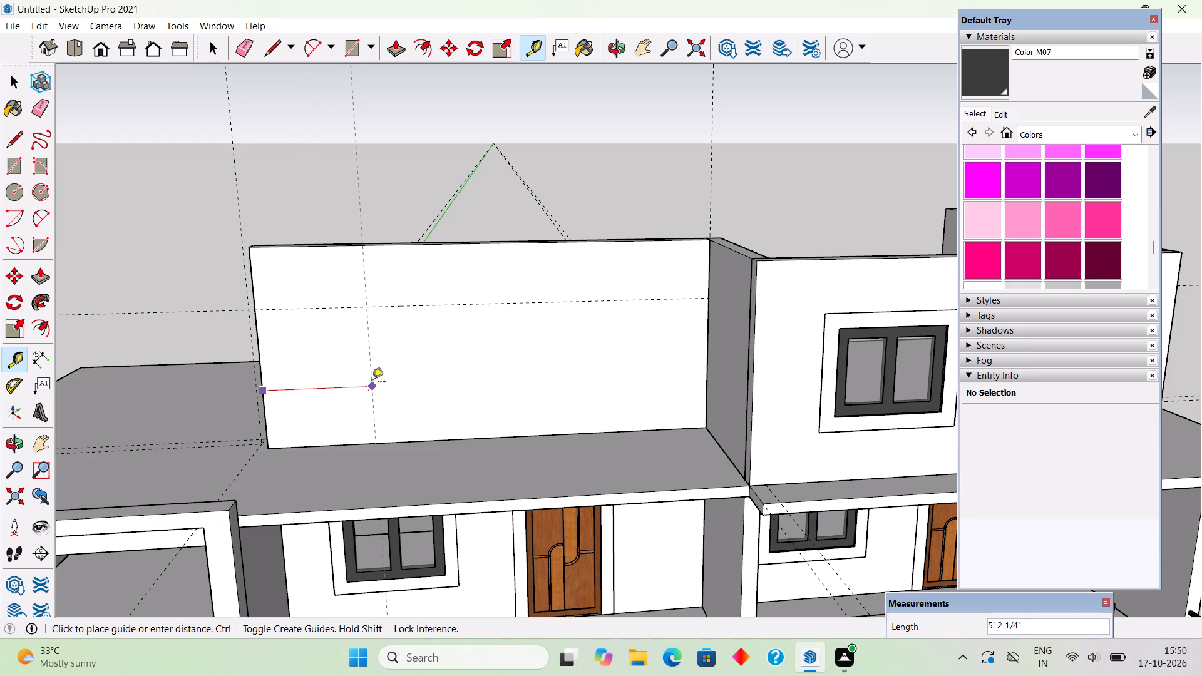
type("4'")
key("Return")
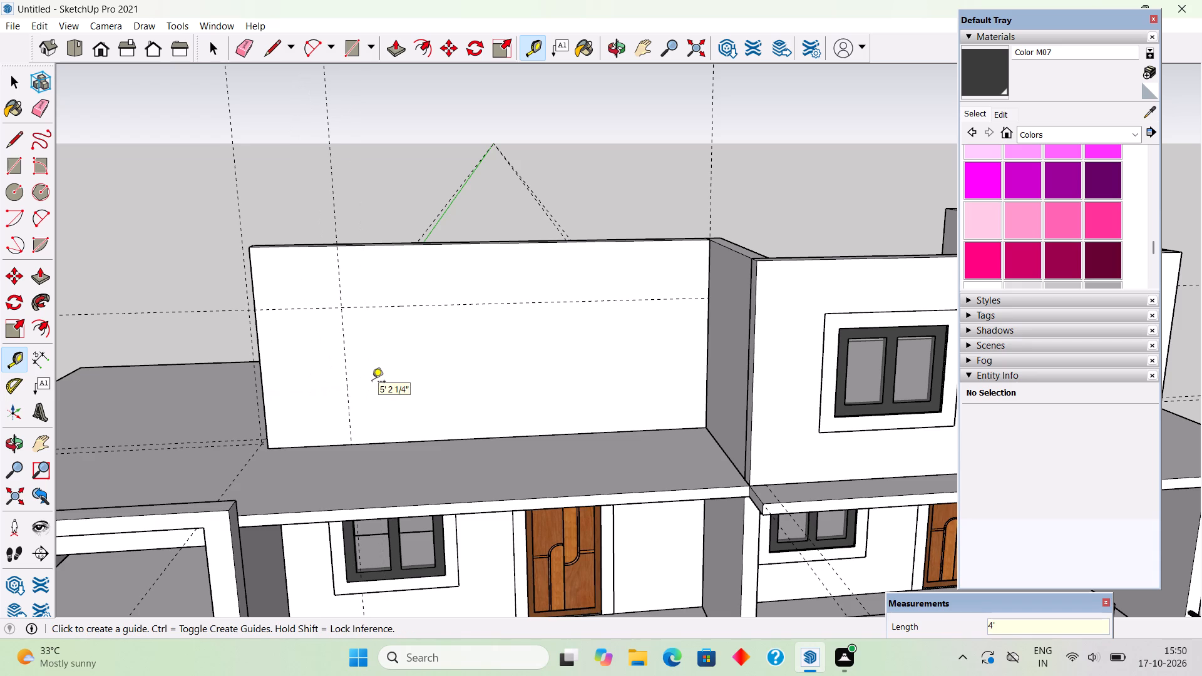
Place a second vertical guide on the long upper wall, 4' further inward from the first one.
middle_click_drag(403, 376, 394, 284)
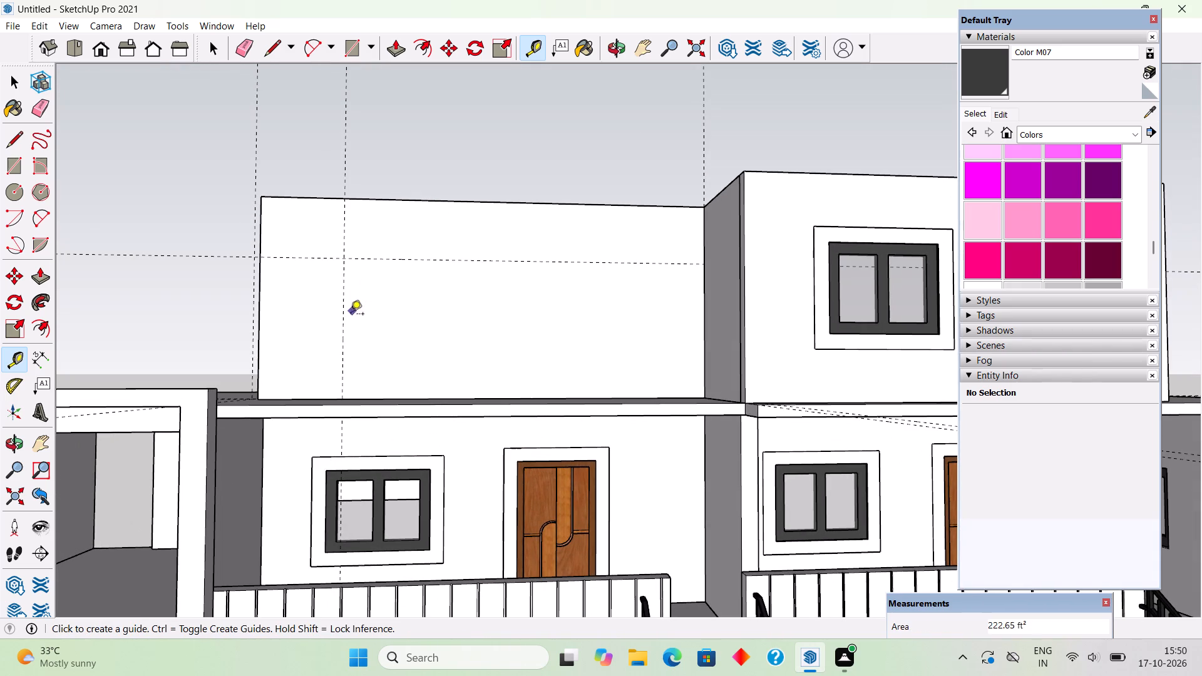
left_click(340, 329)
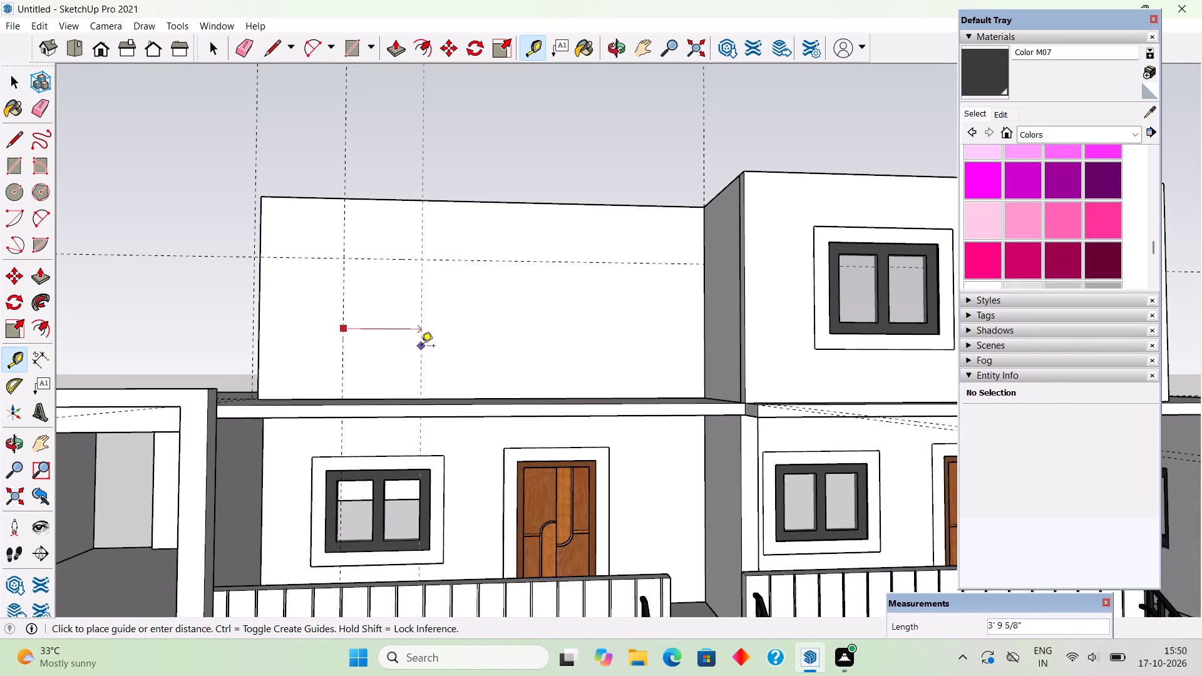
type("4'")
key("Return")
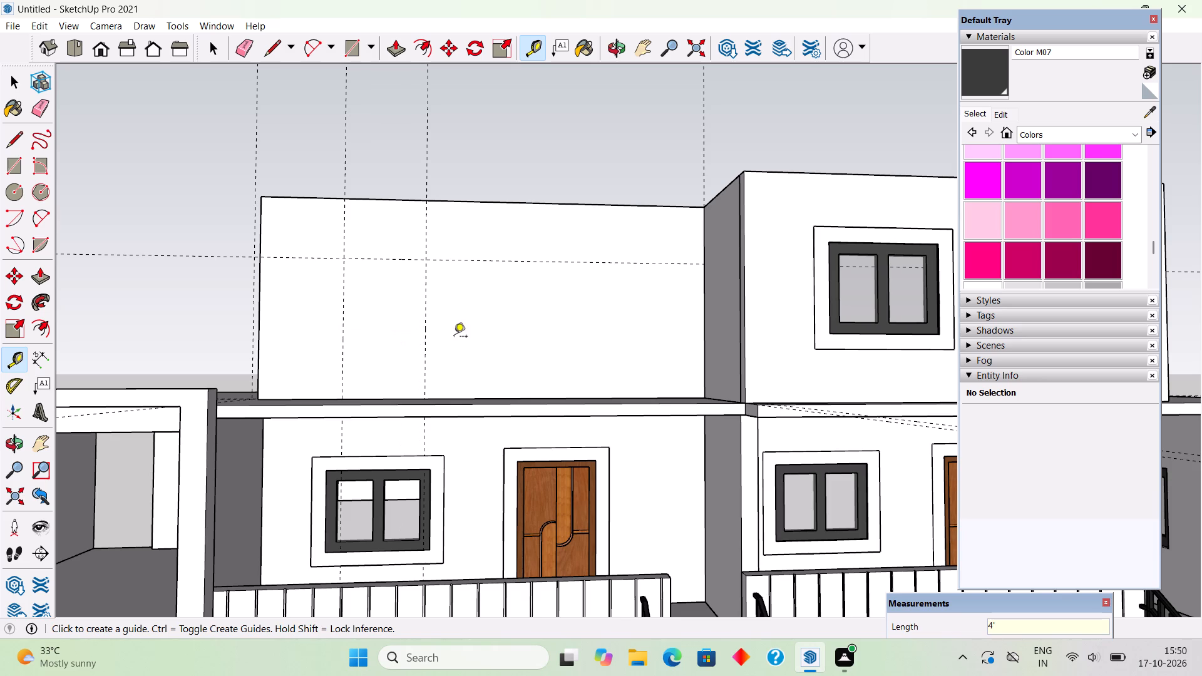
Inside the long upper wall's group, draw a 4' by 7' rectangle between the two vertical guides, from the horizontal guide to the base.
middle_click_drag(461, 396, 483, 466)
scroll(399, 435, "up", 4)
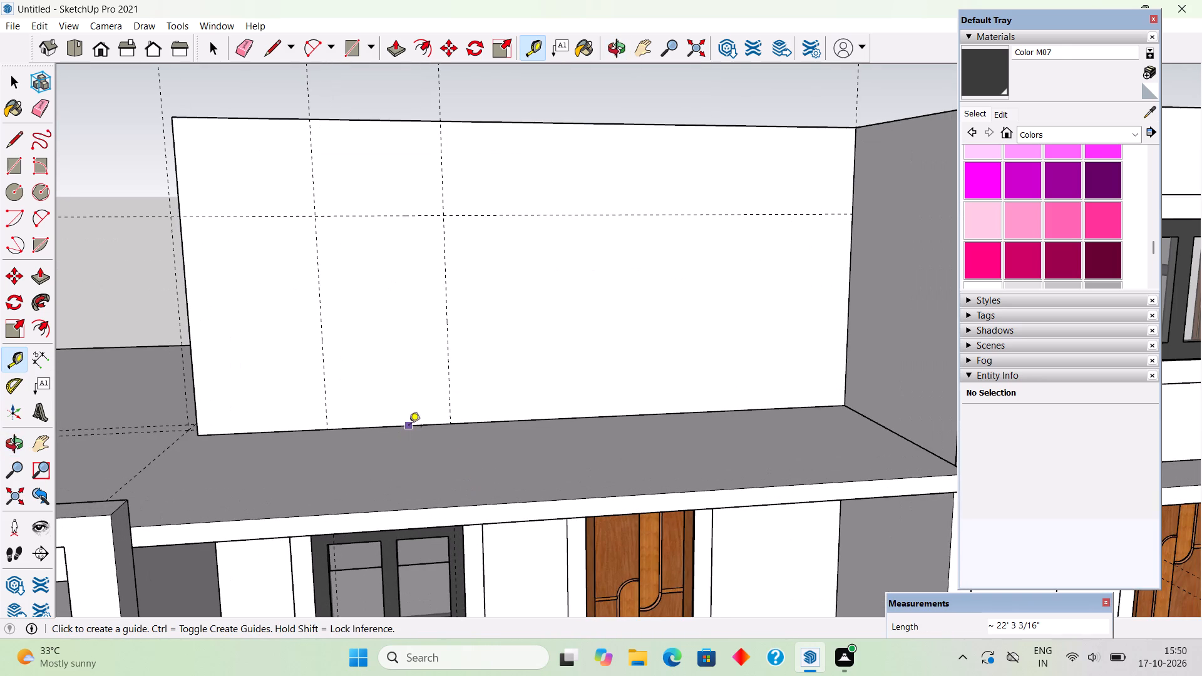
left_click(414, 422)
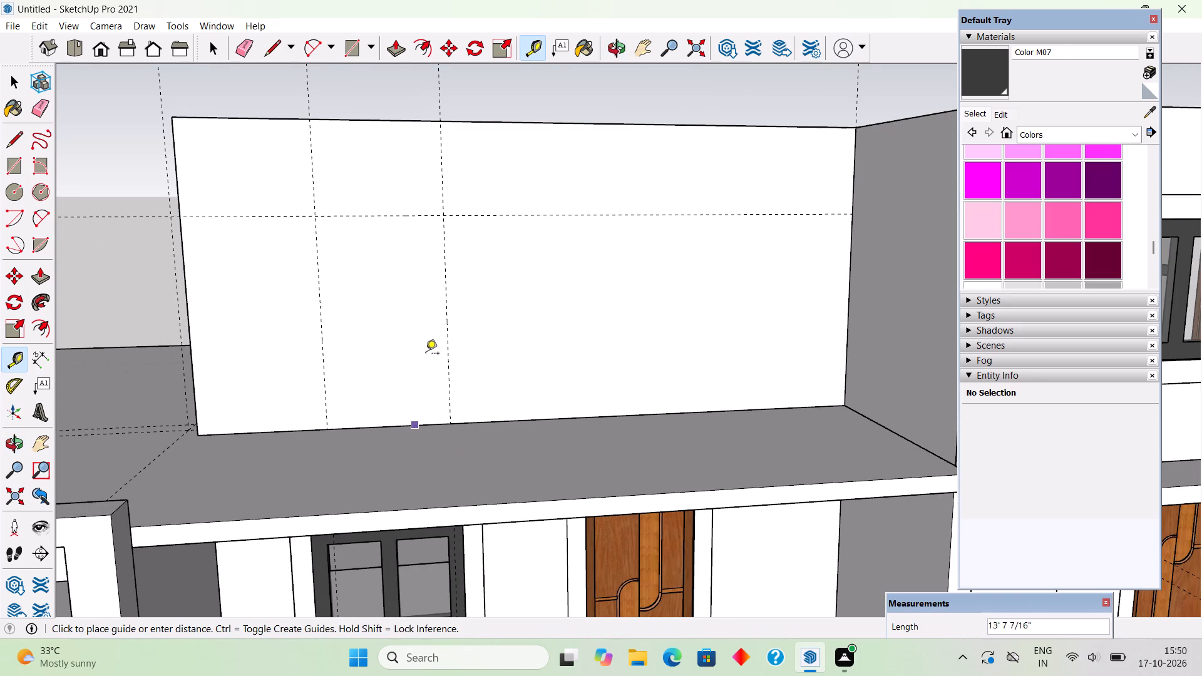
key("space")
triple_click(425, 356)
key("r")
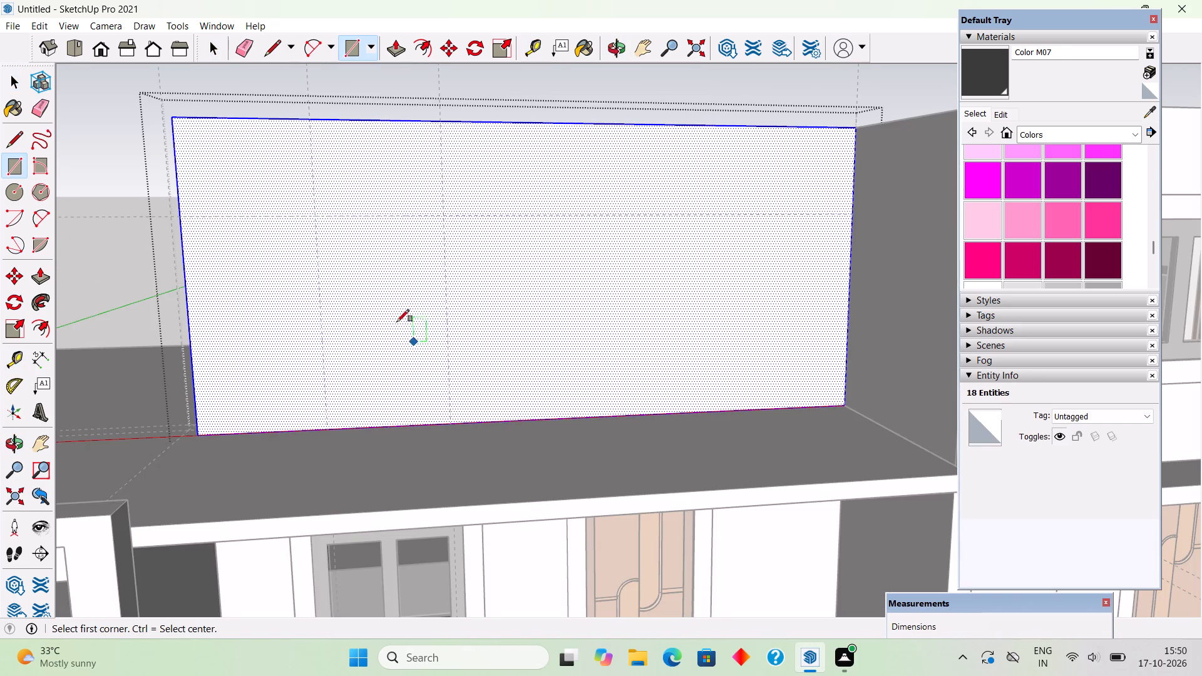
left_click(318, 218)
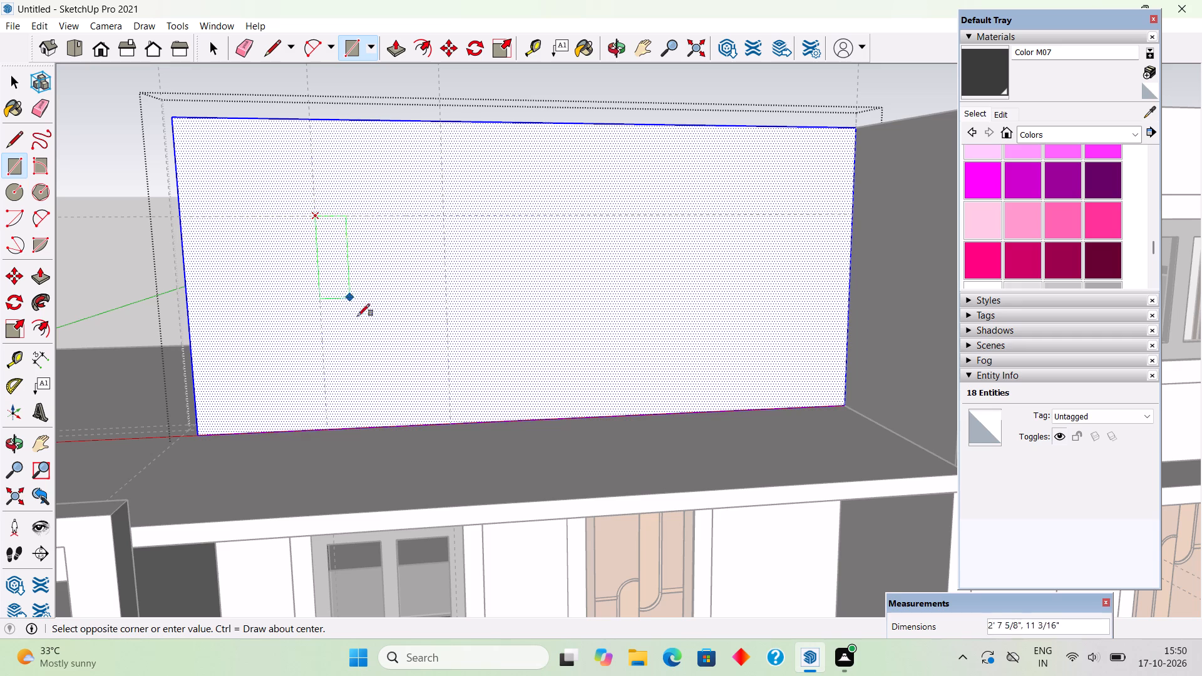
left_click(449, 423)
Push the rectangle 9" back through the wall to cut the door opening, and exit the wall group.
key("p")
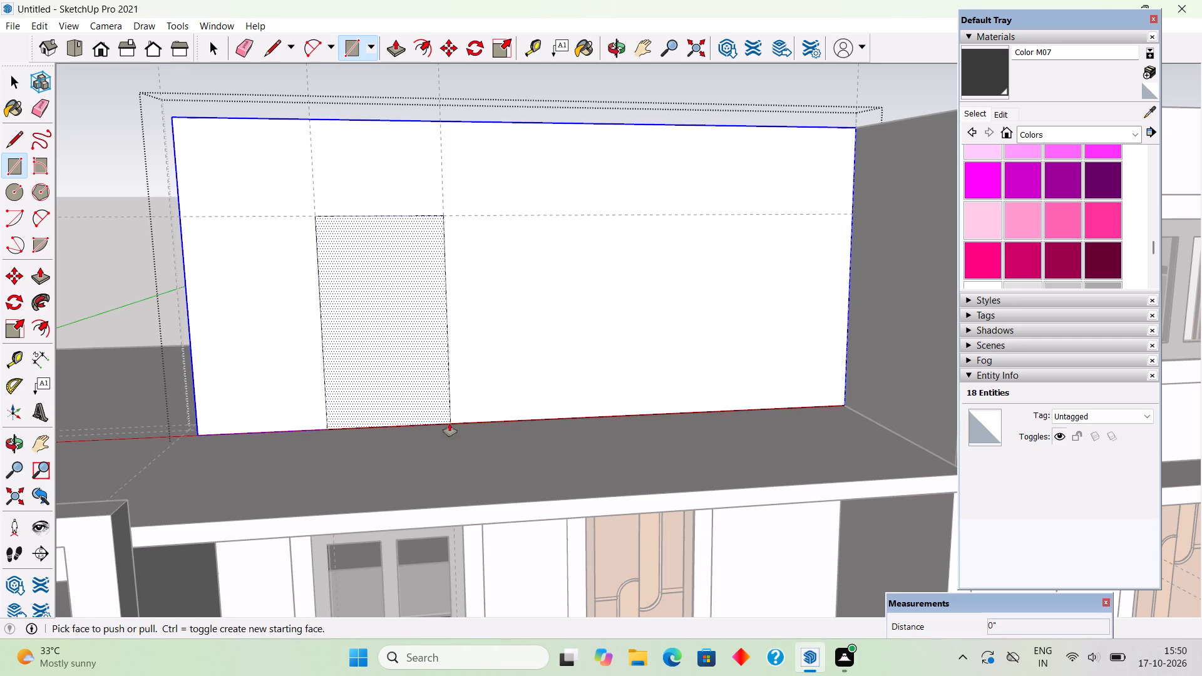
left_click_drag(433, 396, 372, 289)
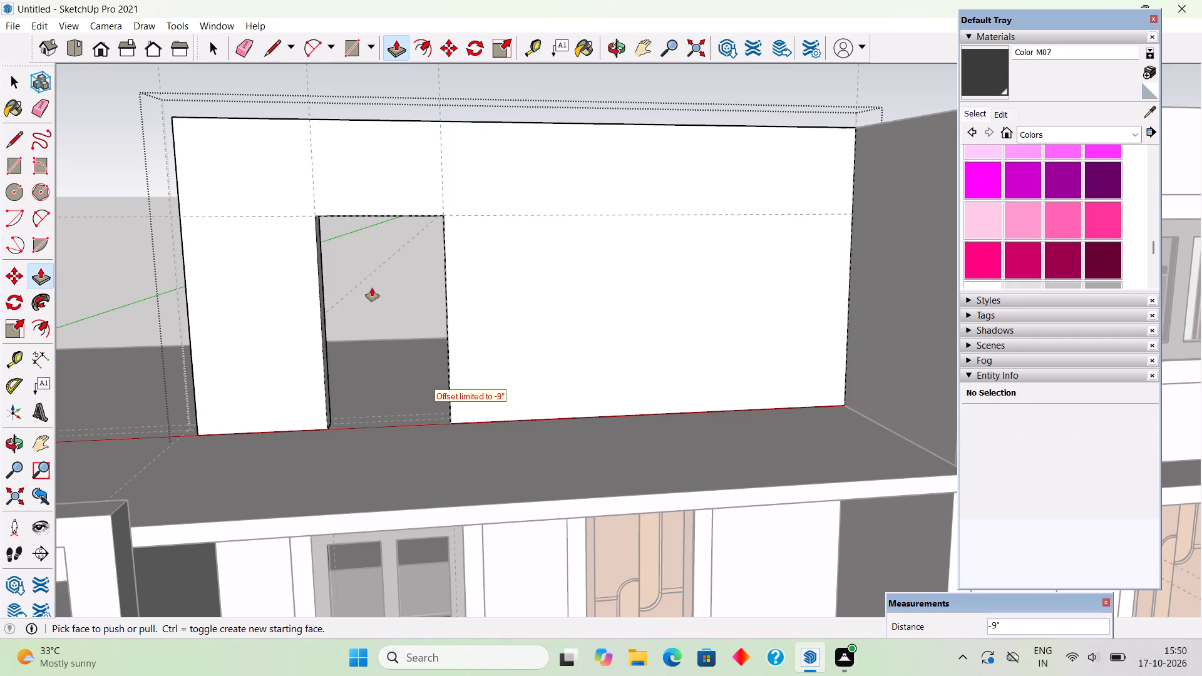
key("space")
left_click(106, 255)
Draw a separate 4' by 7' rectangle filling the new door opening, from its upper corner to the opposite base corner.
middle_click_drag(523, 412, 537, 412)
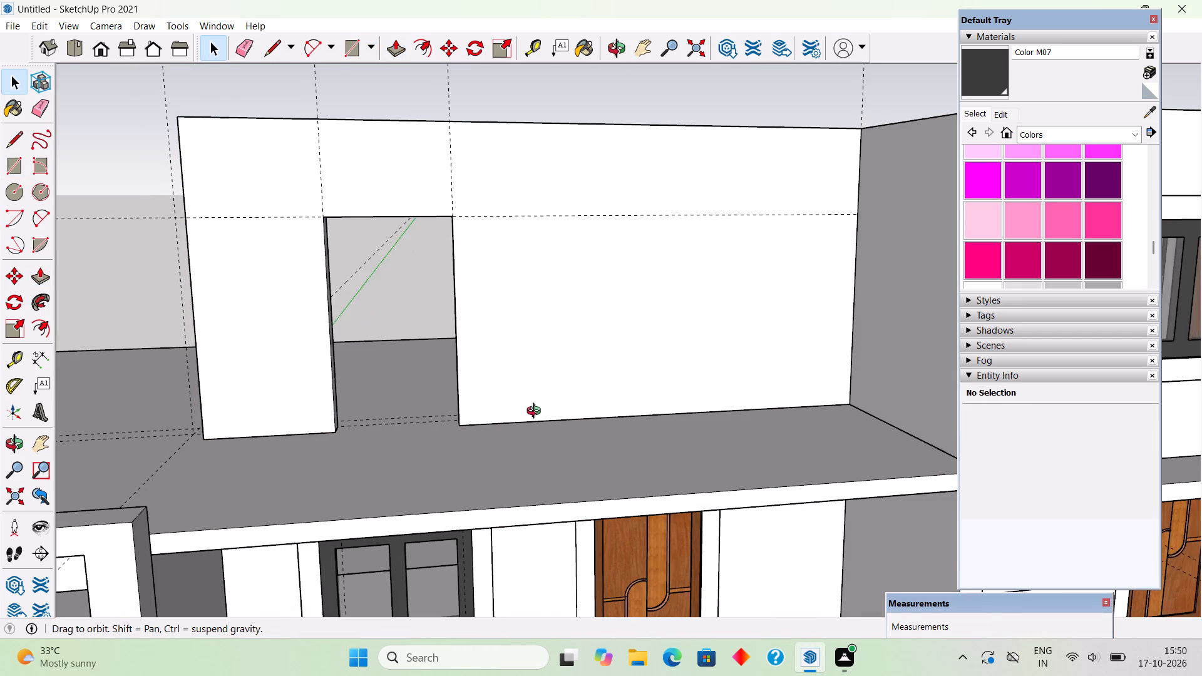
middle_click_drag(537, 412, 556, 415)
key("r")
left_click(341, 217)
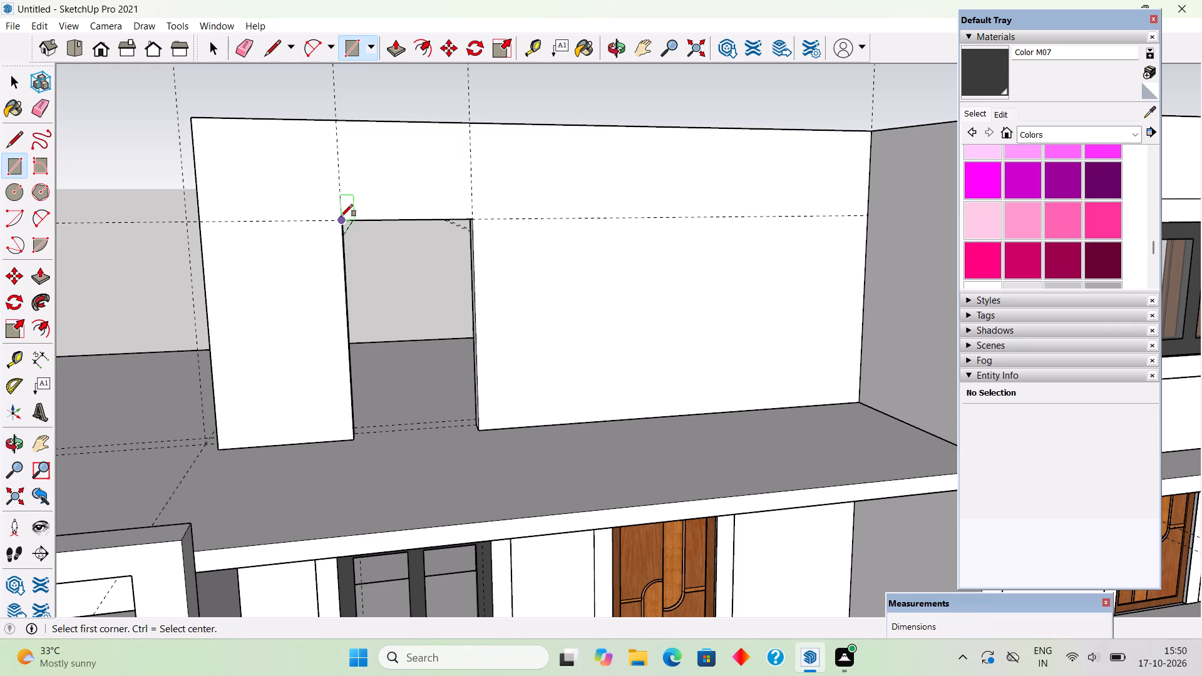
left_click(482, 426)
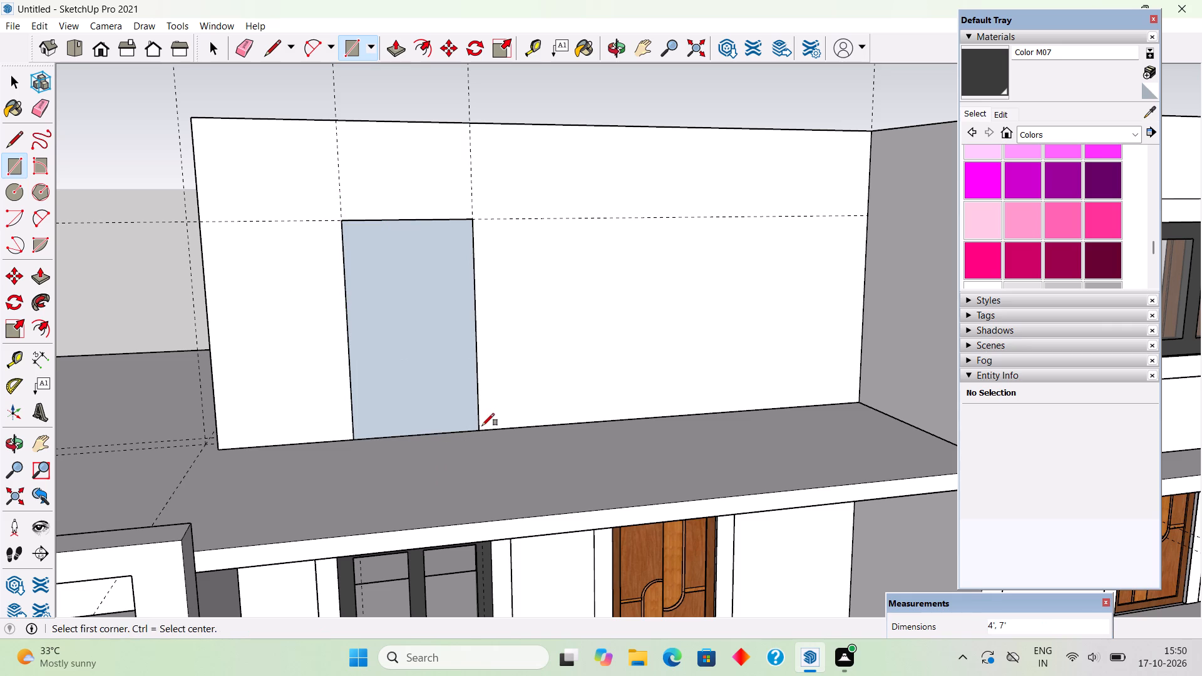
Offset the door rectangle's outline 4" inward and delete the inner face, leaving a door frame outline.
key("f")
left_click(443, 430)
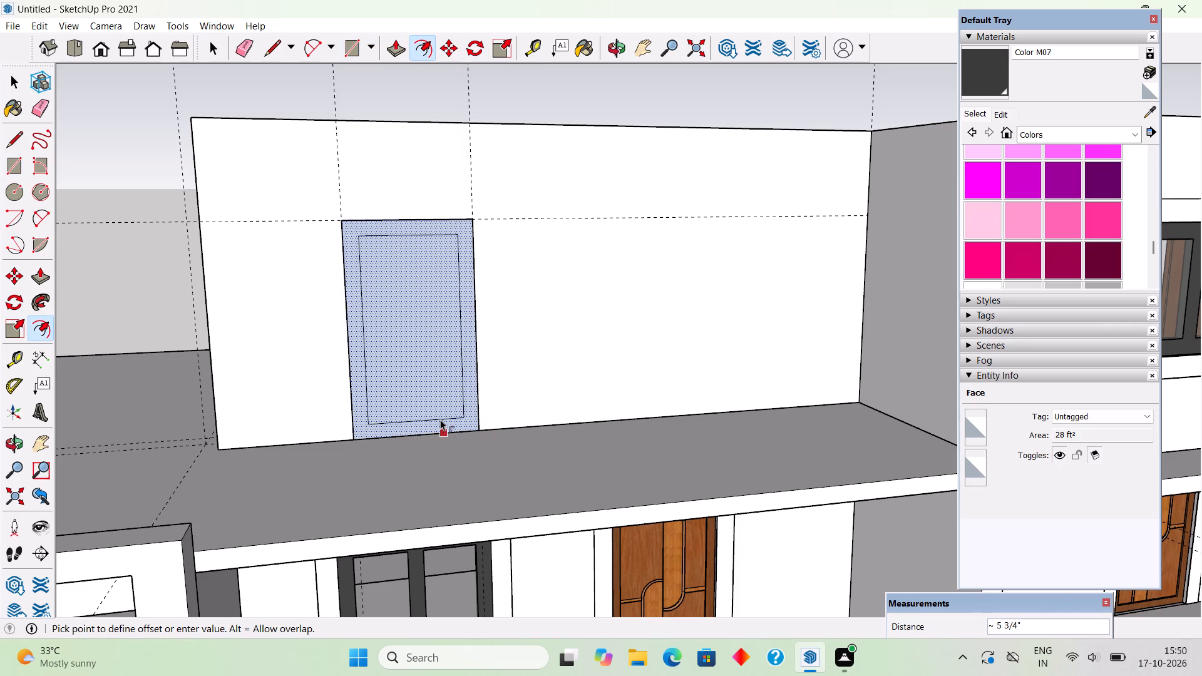
type("4\"")
key("Return")
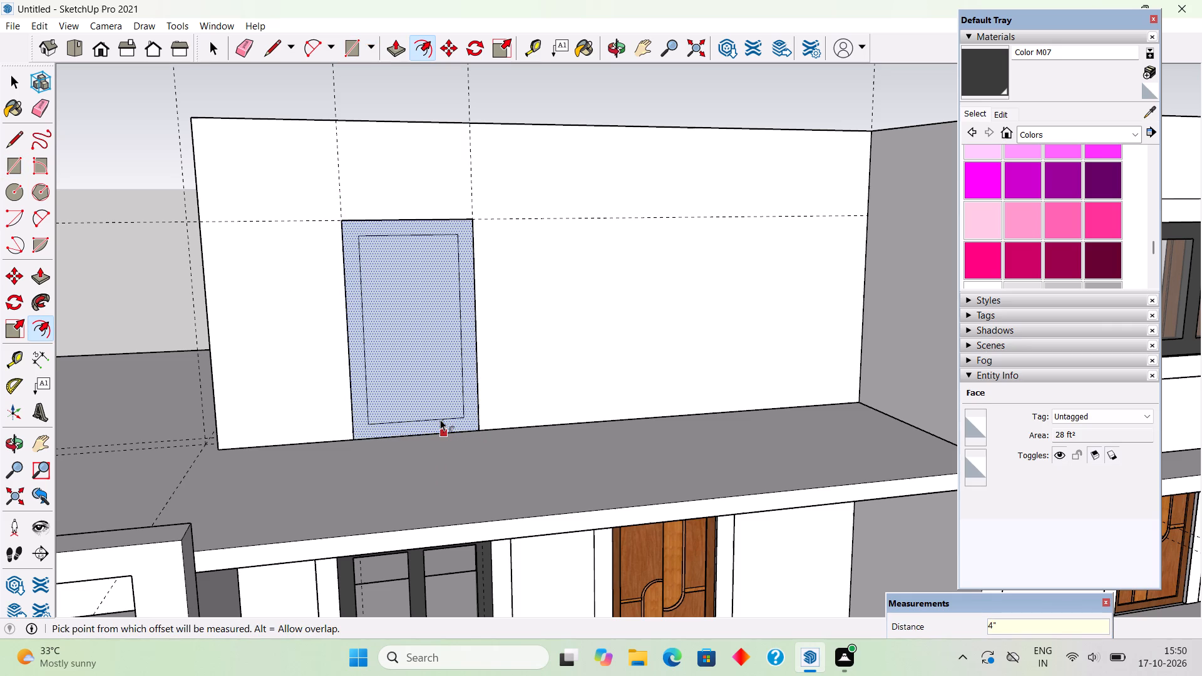
key("space")
left_click(377, 369)
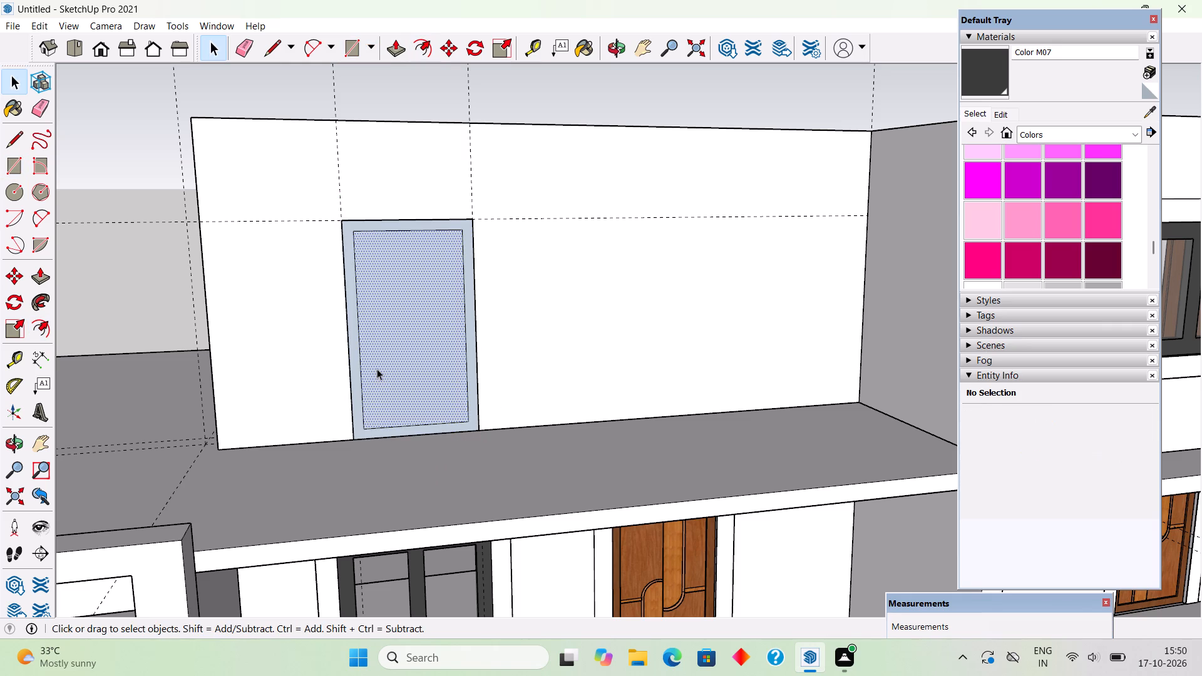
key("Delete")
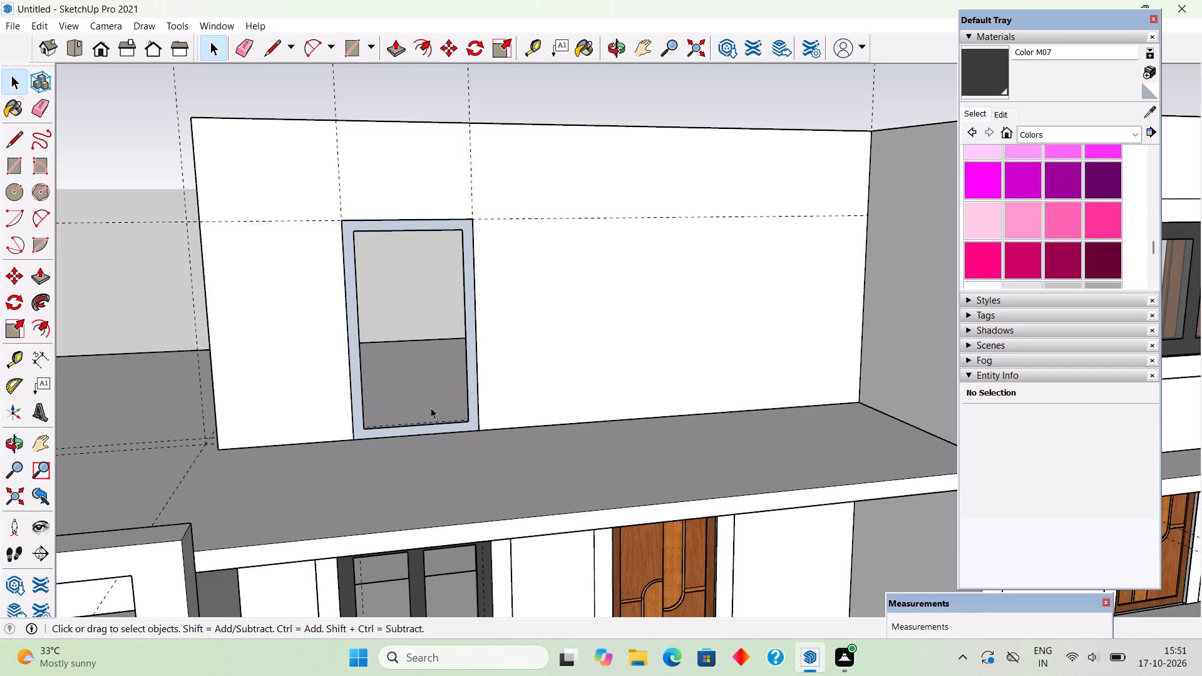
Extrude the door frame face 3" and make the whole frame a group.
type("pp")
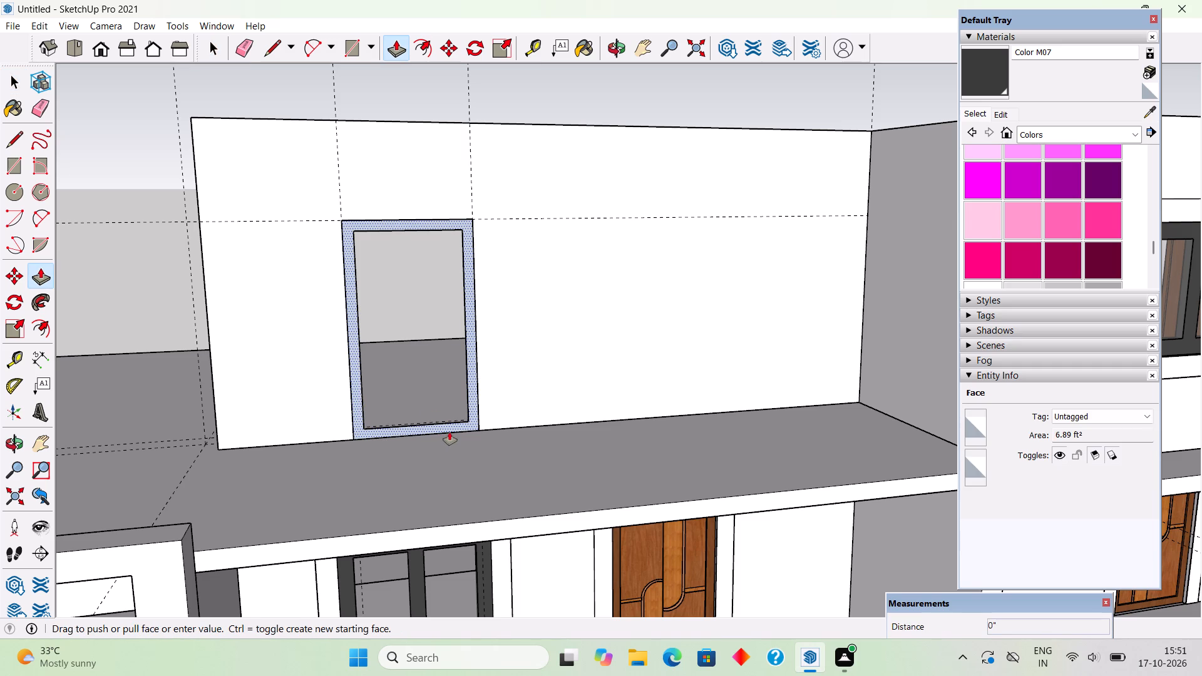
left_click(449, 432)
type("3\"")
key("Return")
key("space")
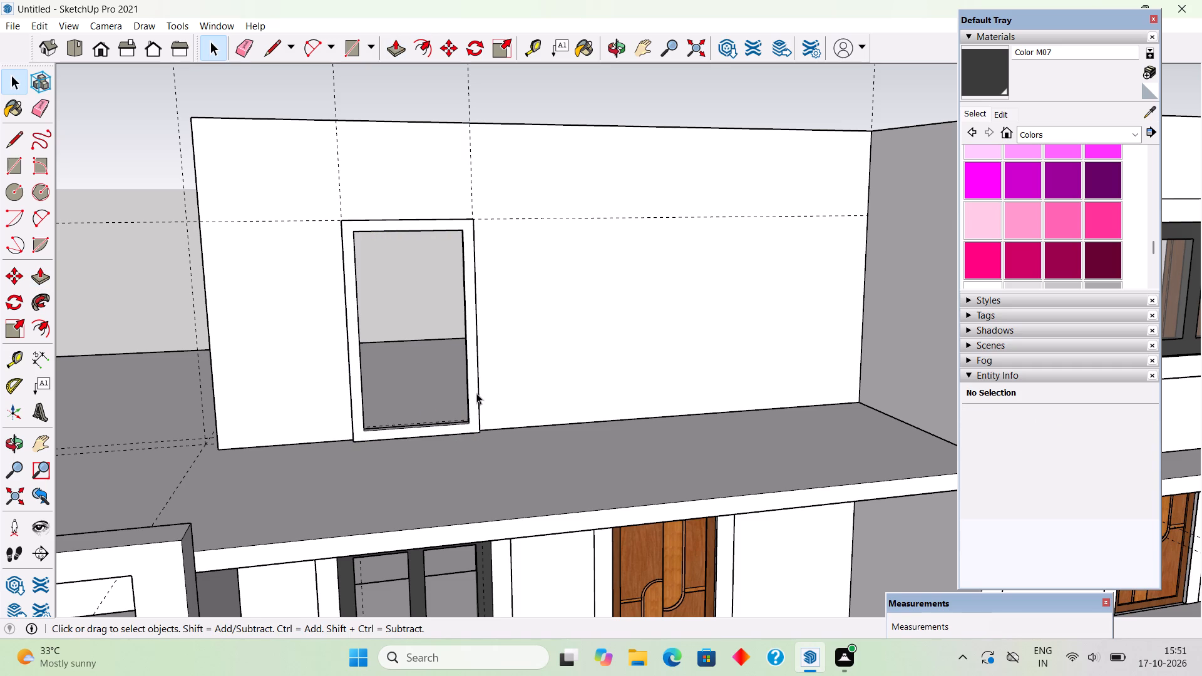
left_click(472, 399)
triple_click(472, 399)
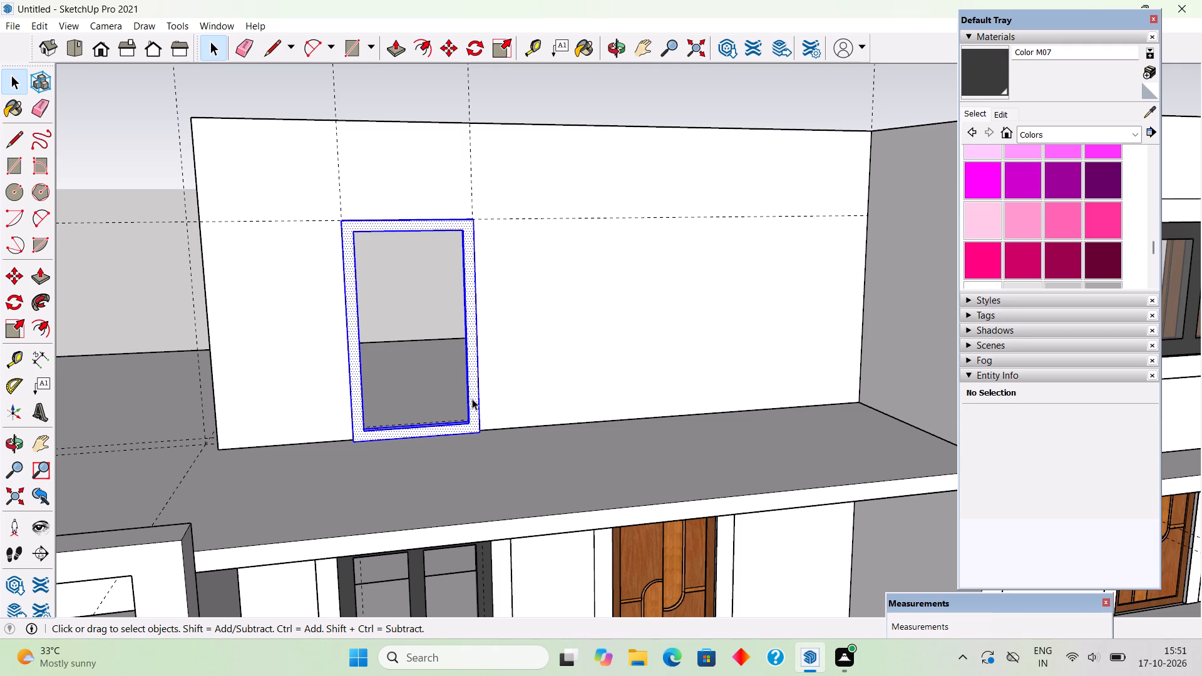
right_click(472, 399)
left_click(537, 526)
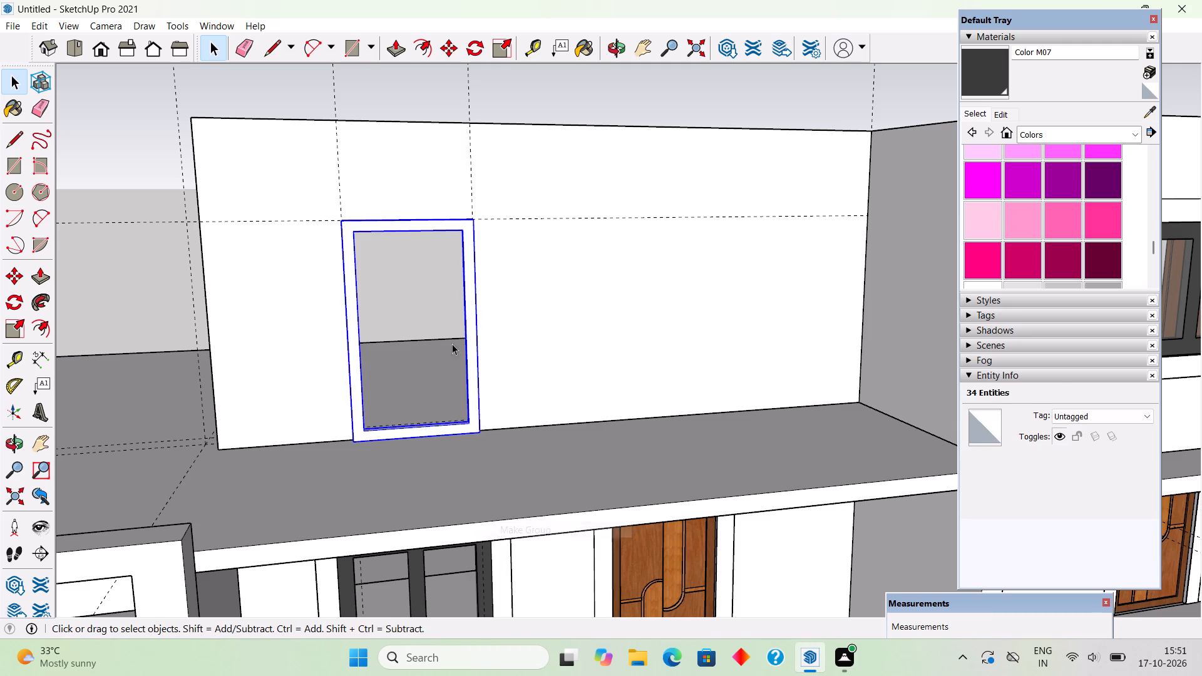
left_click(435, 306)
Move the door frame group 3" back into the opening so it sits flush with the wall's face.
scroll(503, 518, "up", 6)
middle_click_drag(362, 386, 654, 449)
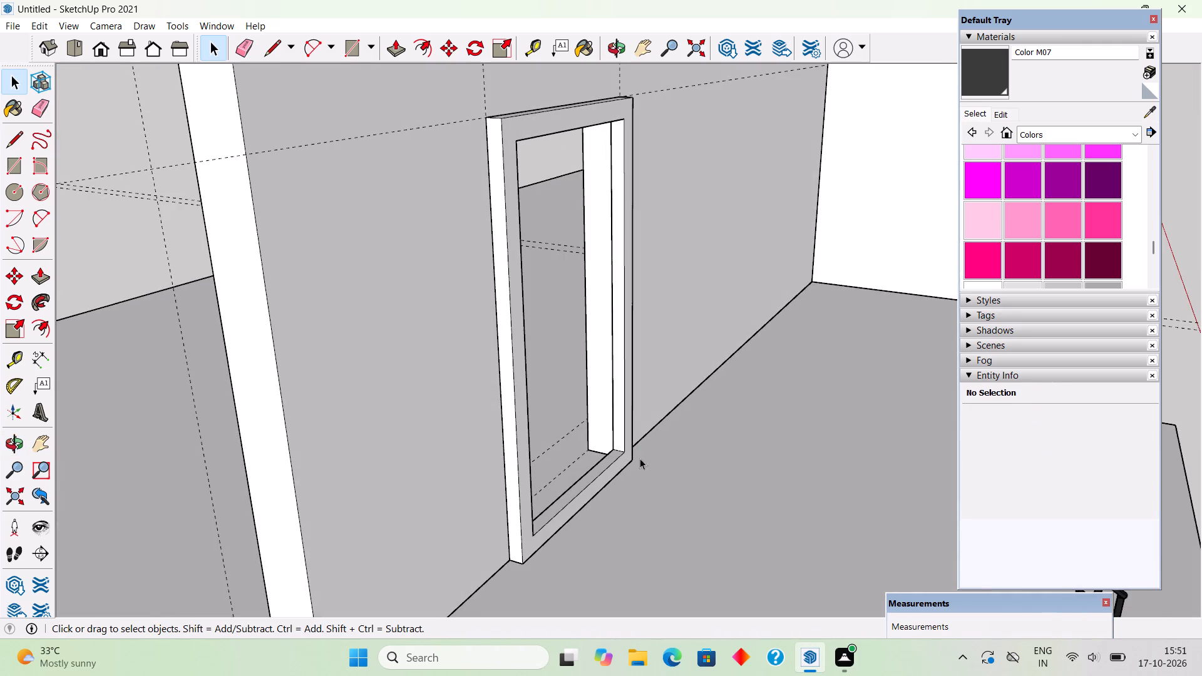
scroll(622, 472, "up", 5)
left_click(611, 463)
key("m")
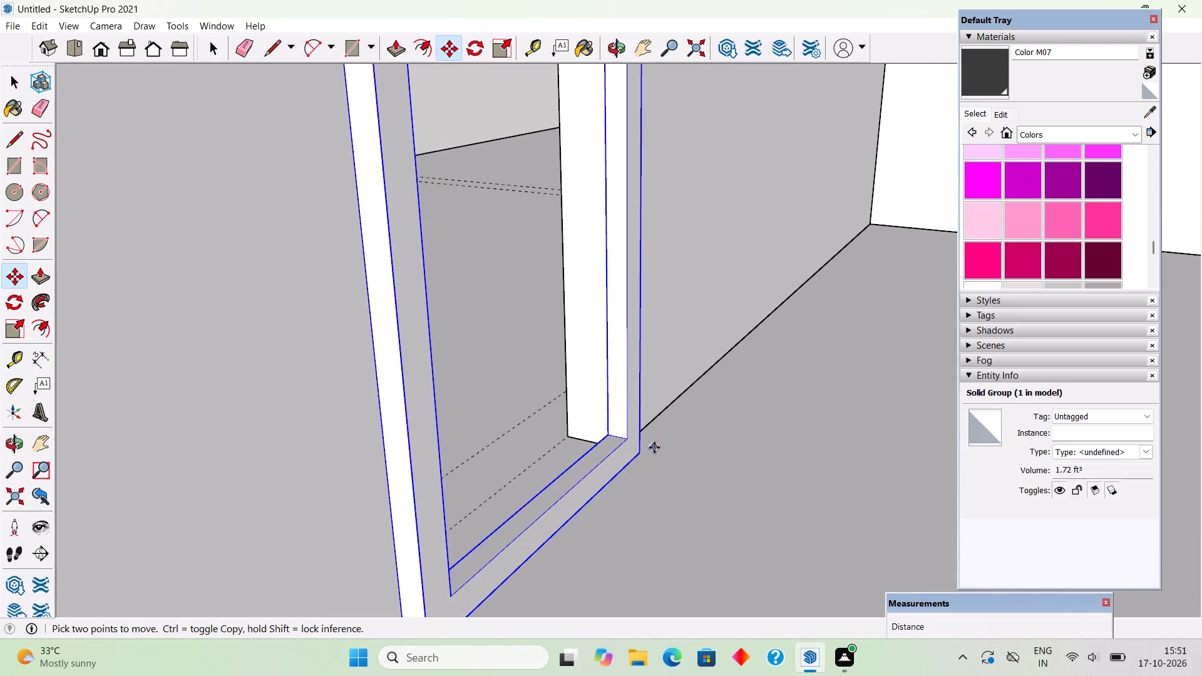
left_click(645, 457)
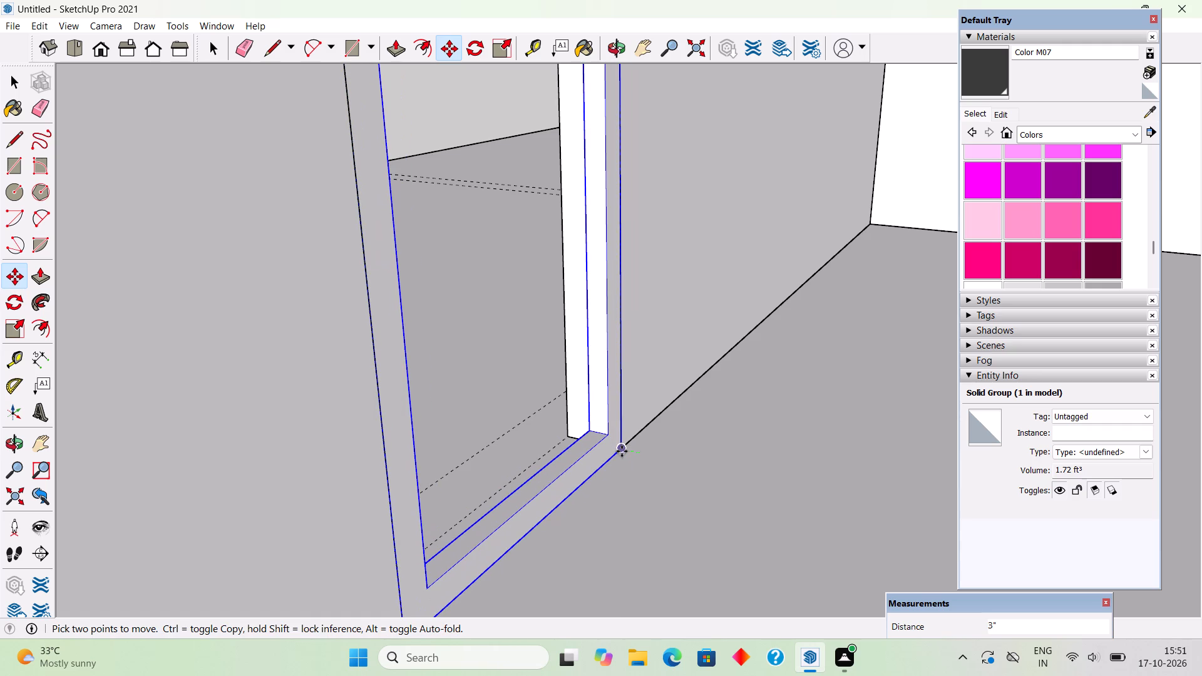
left_click(622, 451)
key("space")
left_click(454, 127)
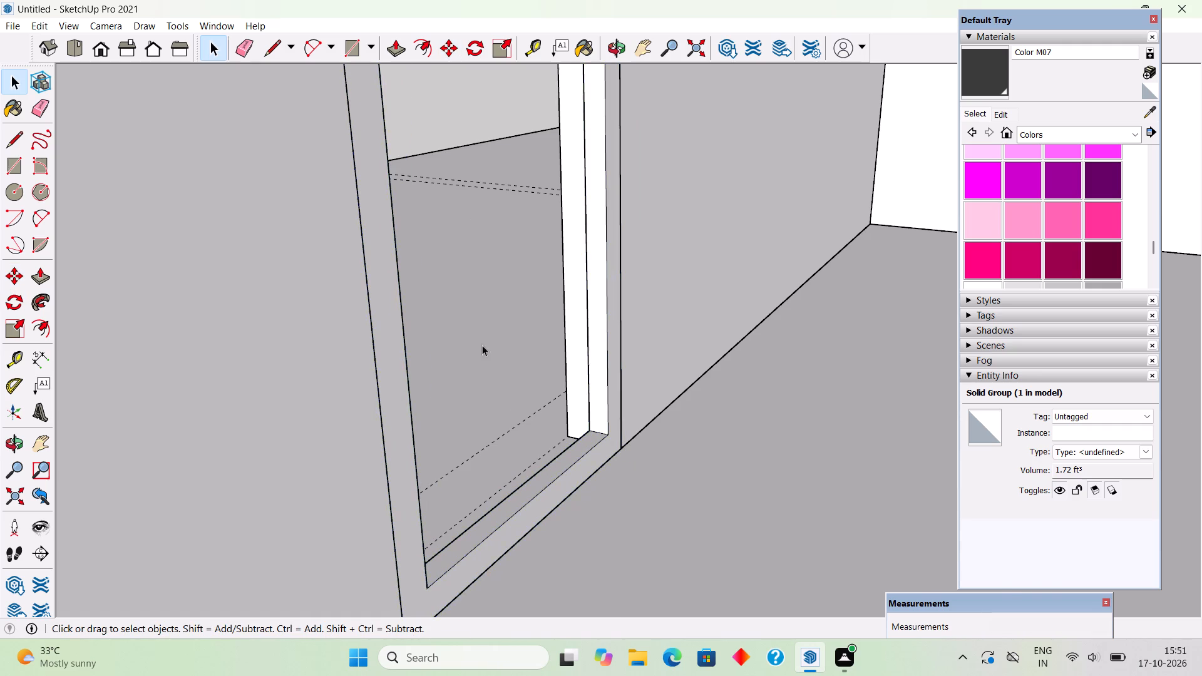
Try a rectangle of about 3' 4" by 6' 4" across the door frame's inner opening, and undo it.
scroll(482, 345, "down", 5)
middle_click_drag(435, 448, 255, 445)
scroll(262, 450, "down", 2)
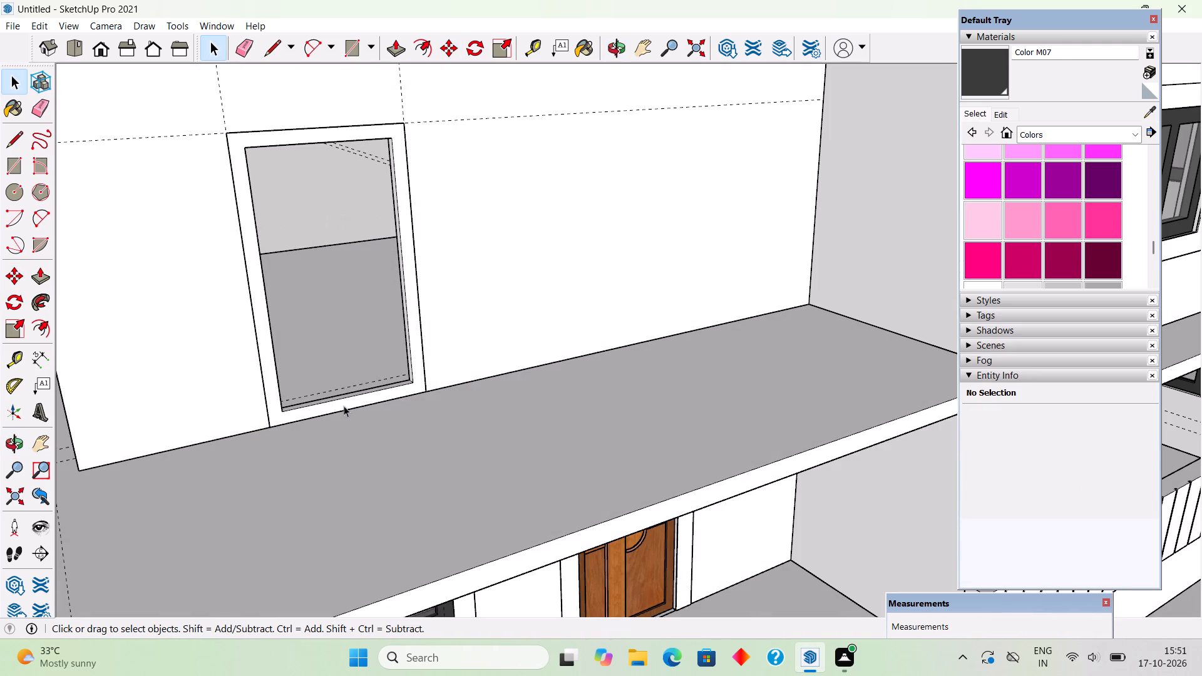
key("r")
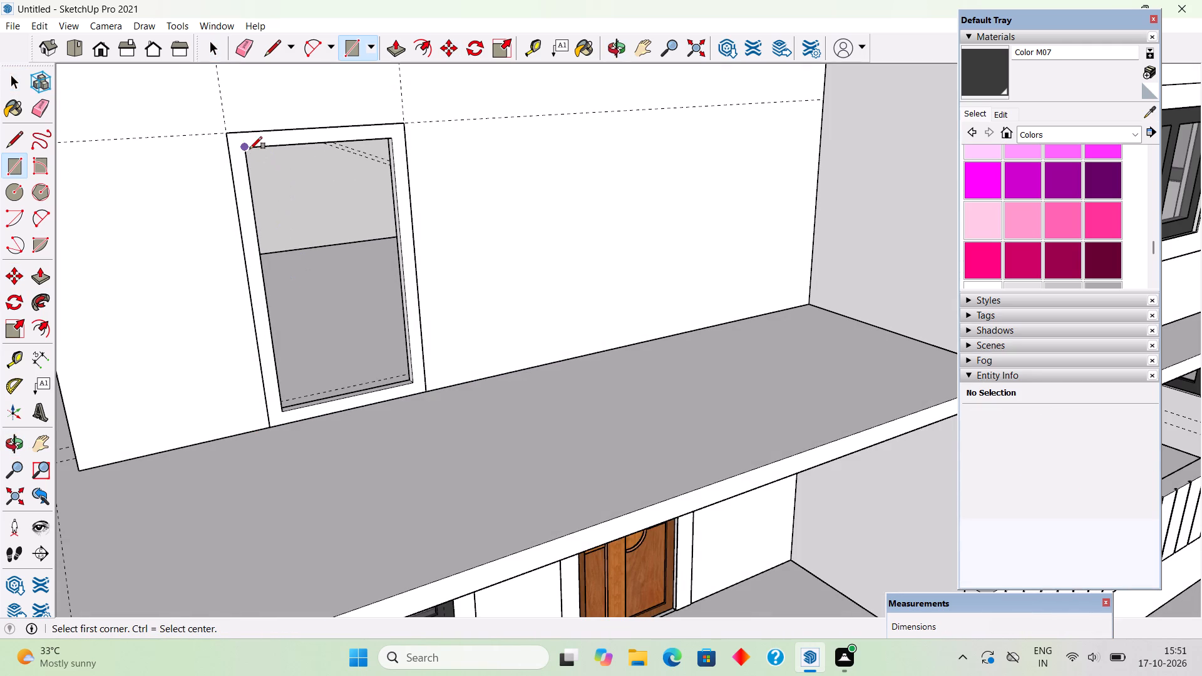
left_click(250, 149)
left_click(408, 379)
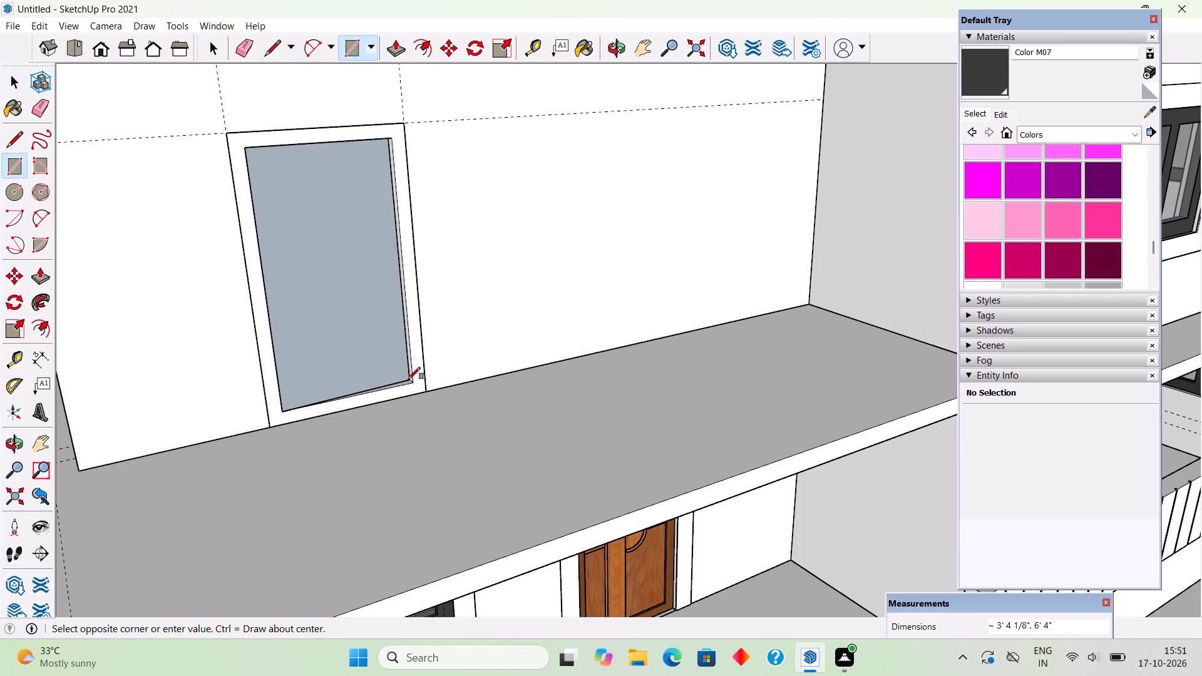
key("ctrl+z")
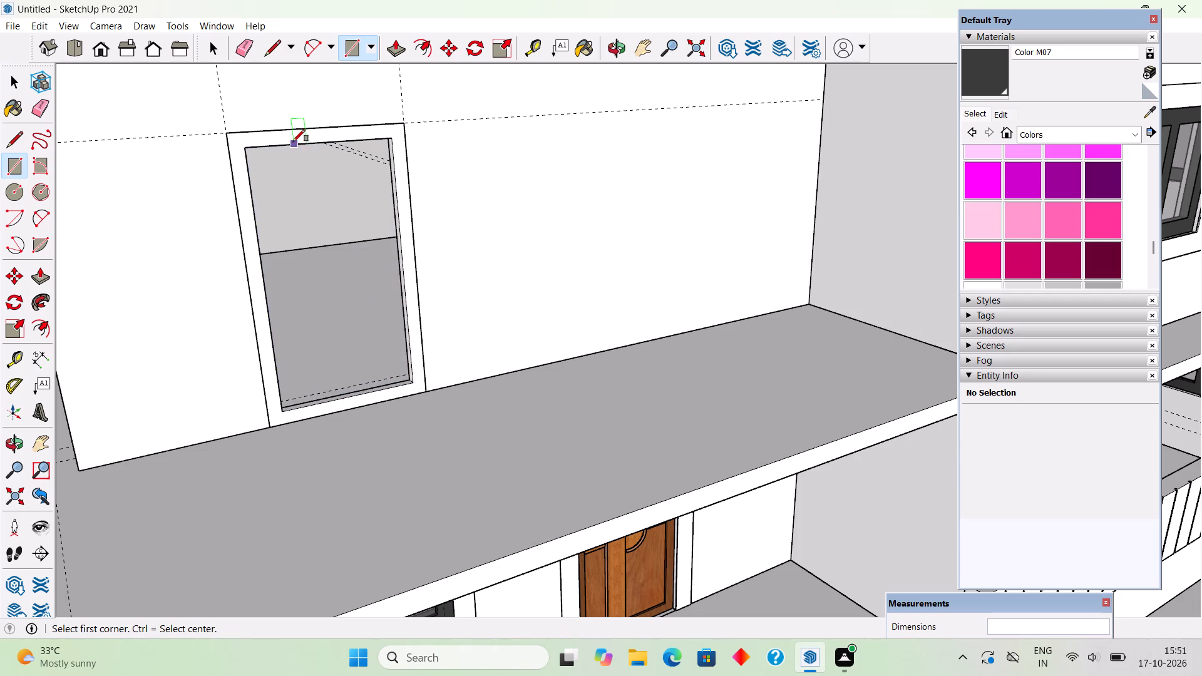
Draw a 3' 4" by 6' 4" rectangle between the frame's inner corners and extrude it 2" as the door panel.
left_click(243, 151)
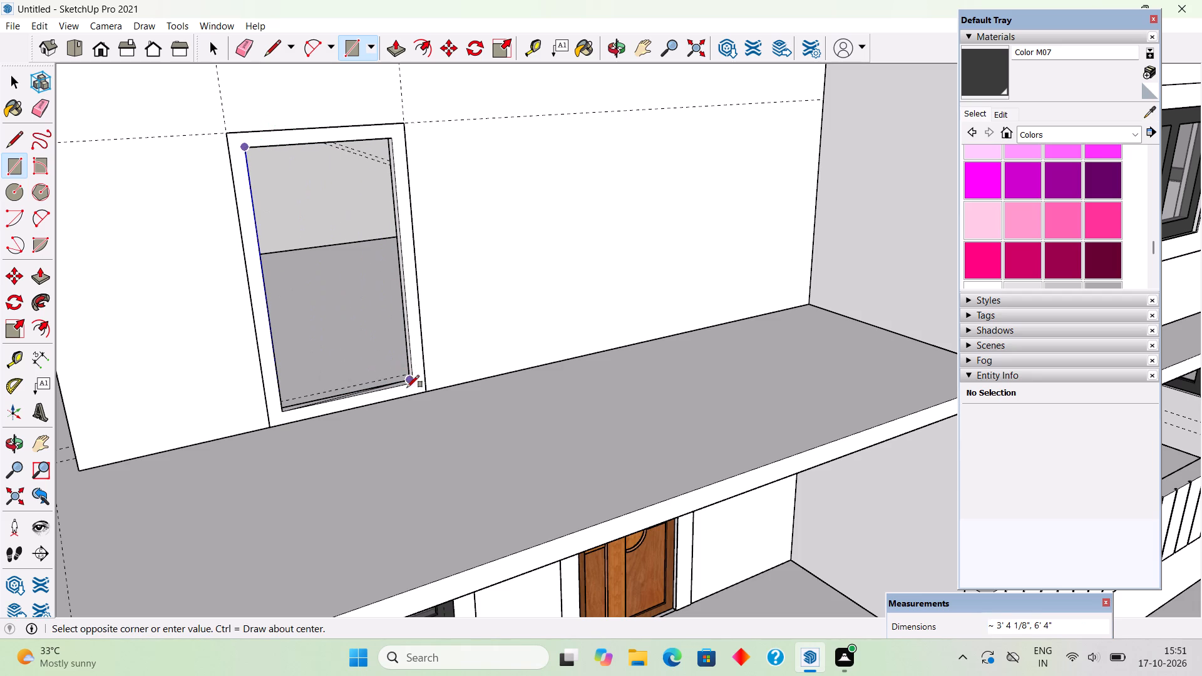
scroll(414, 378, "up", 9)
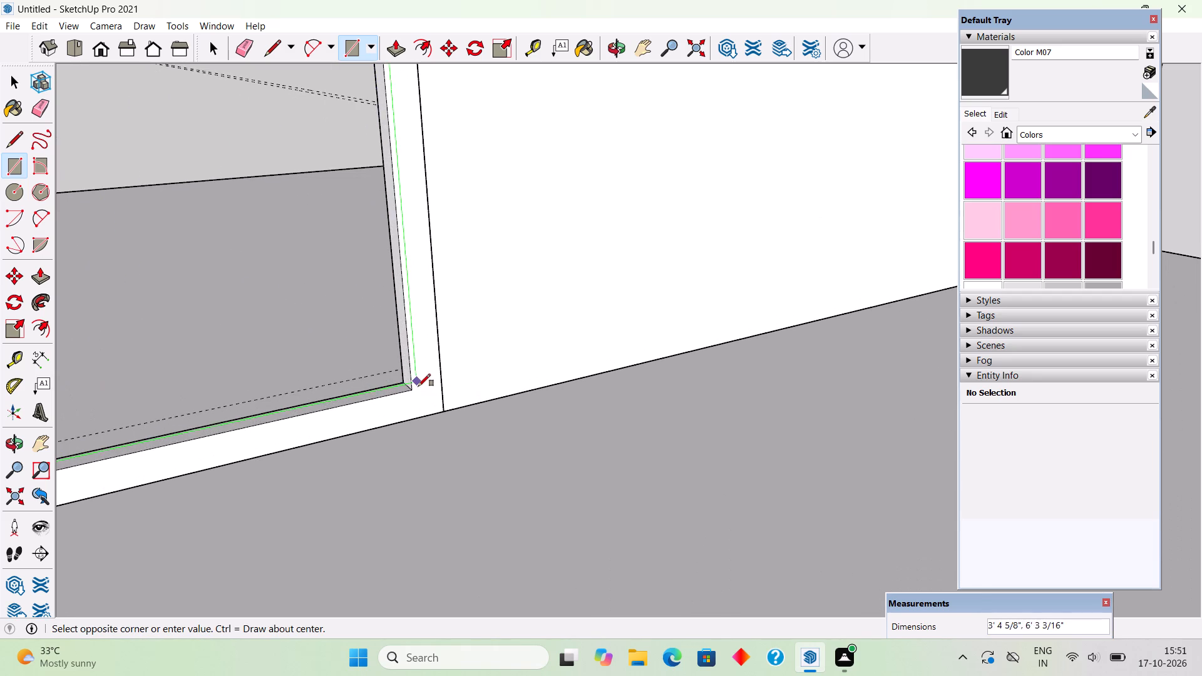
left_click(415, 389)
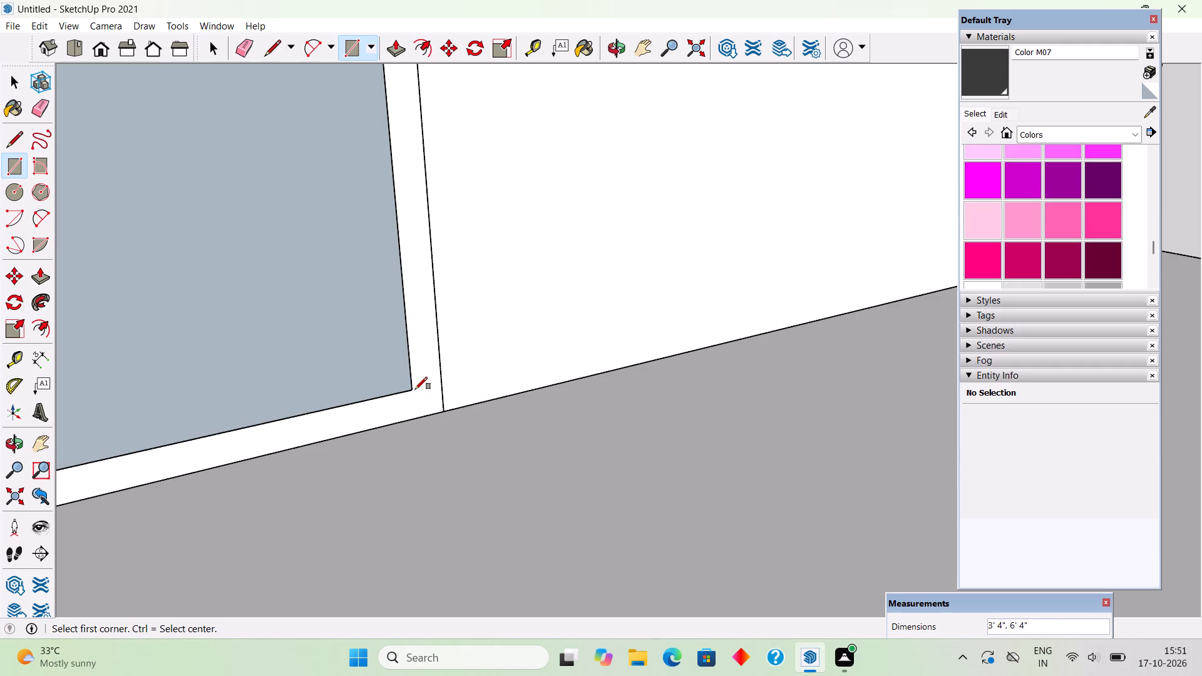
key("p")
left_click(383, 367)
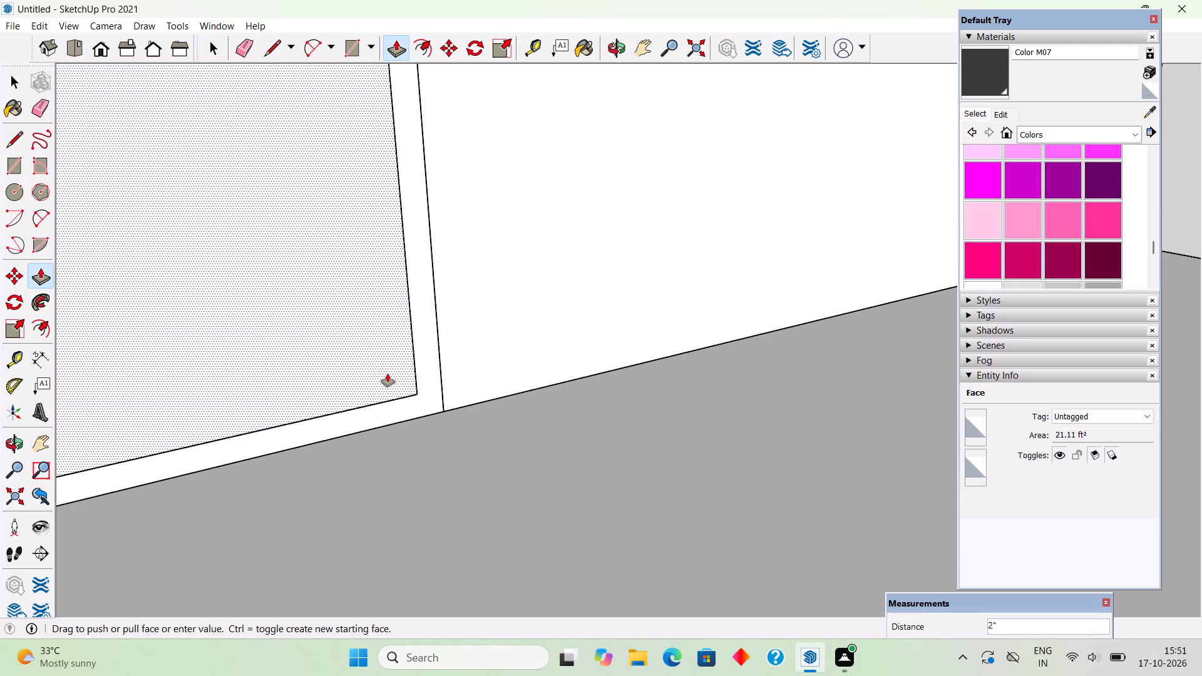
type("2\"")
key("Return")
key("space")
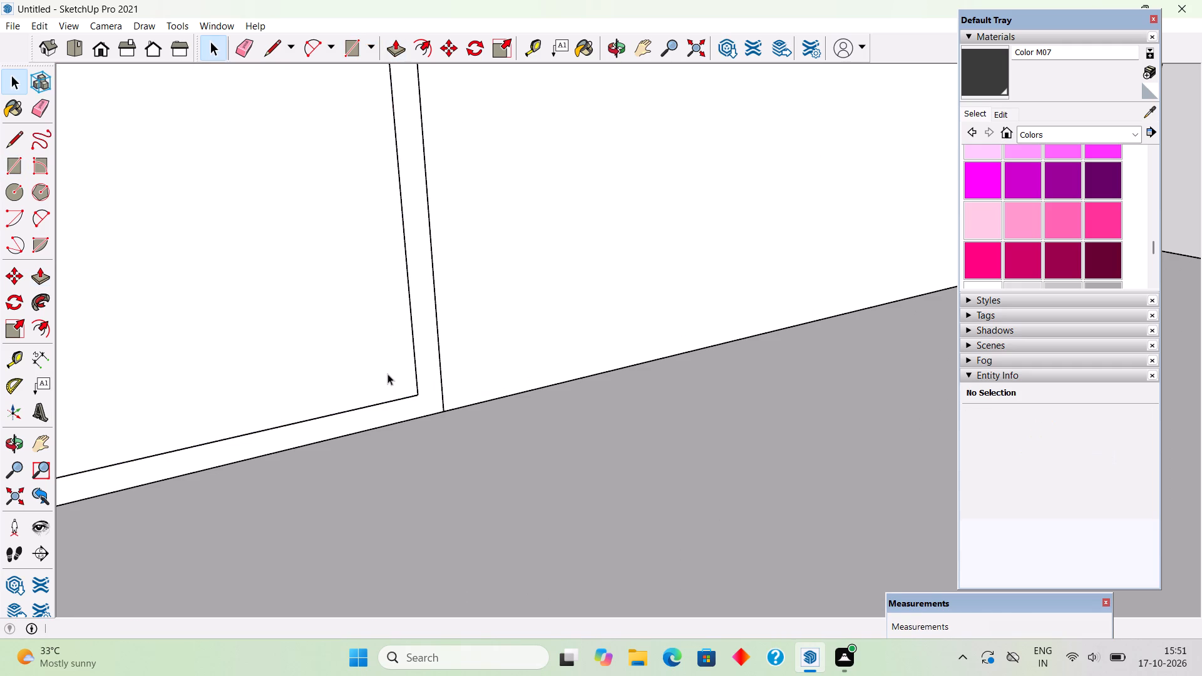
Make the extruded door panel inside the frame a group.
scroll(388, 374, "down", 13)
middle_click_drag(516, 478, 623, 517)
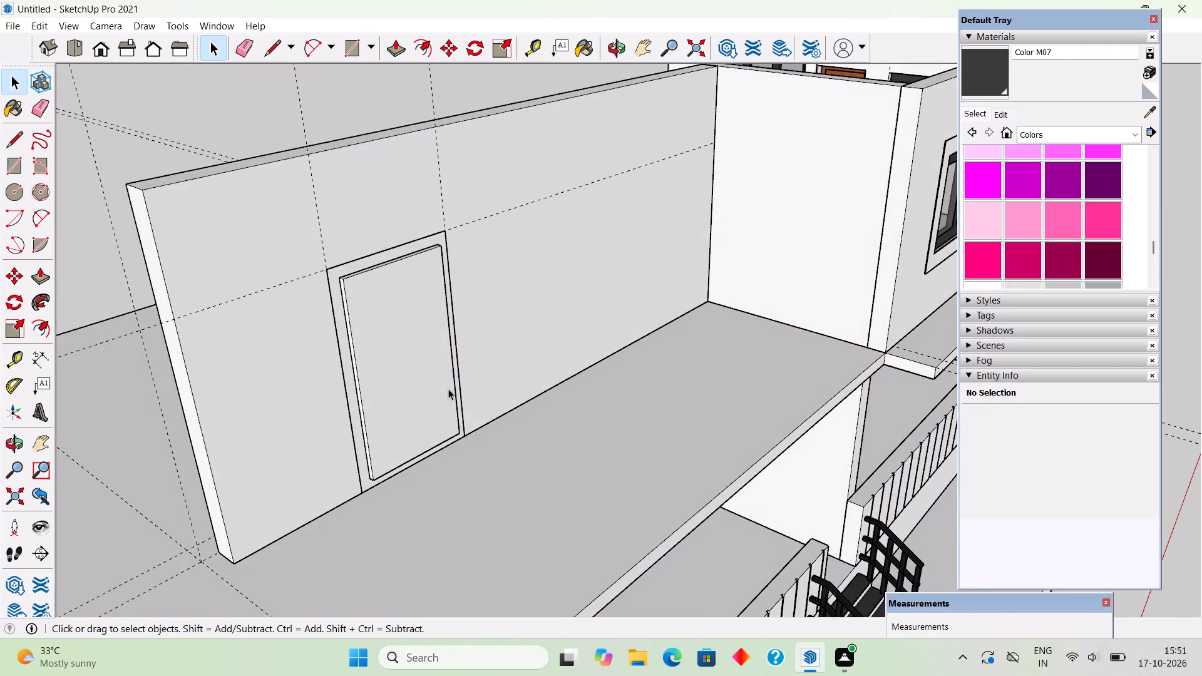
scroll(429, 357, "up", 4)
triple_click(385, 313)
right_click(385, 313)
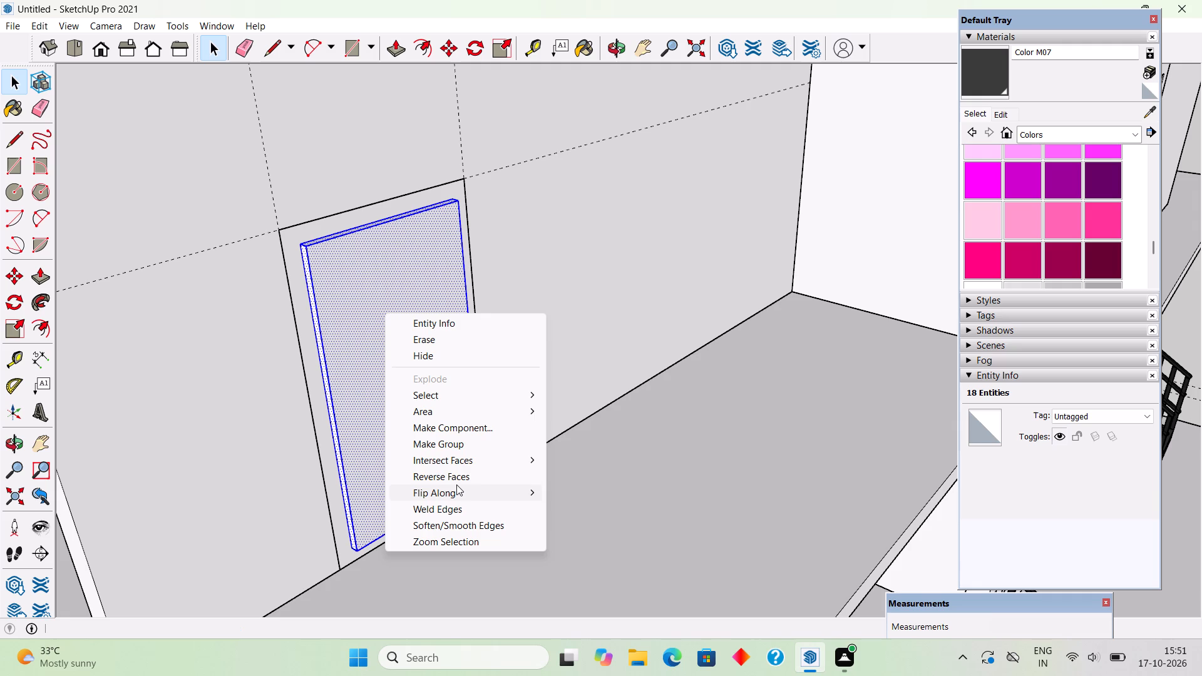
left_click(461, 443)
Move the door panel group 2" back into its frame so it sits flush with the frame's face.
scroll(410, 528, "up", 1)
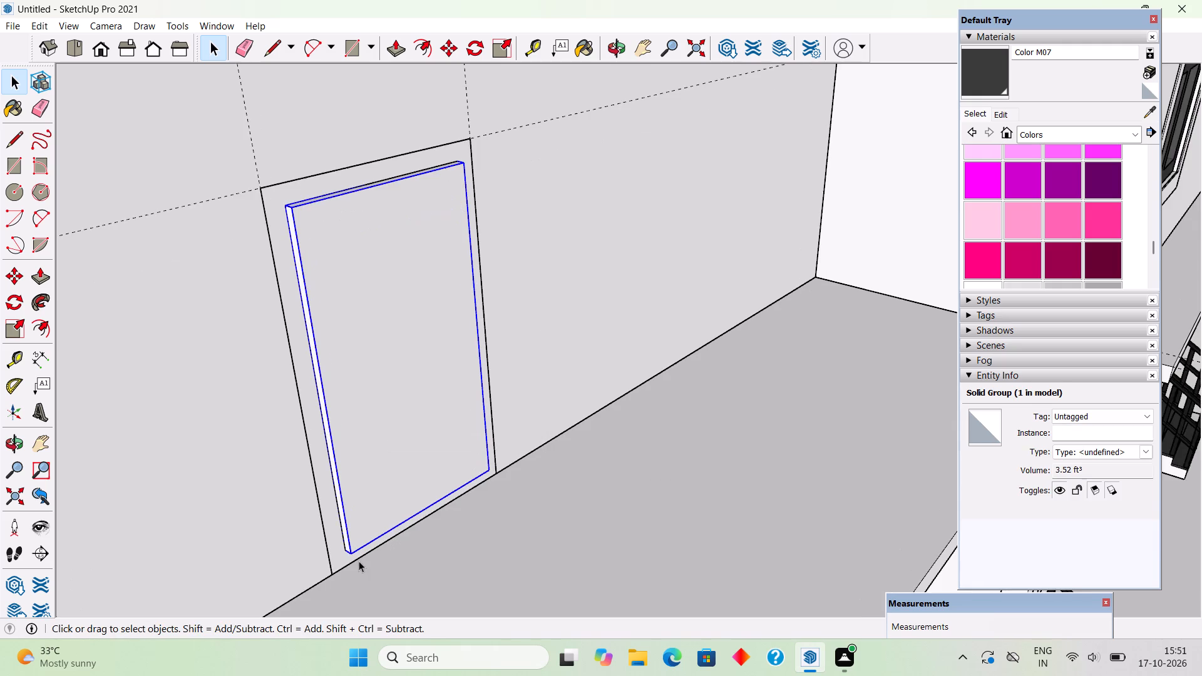
scroll(352, 561, "up", 7)
key("m")
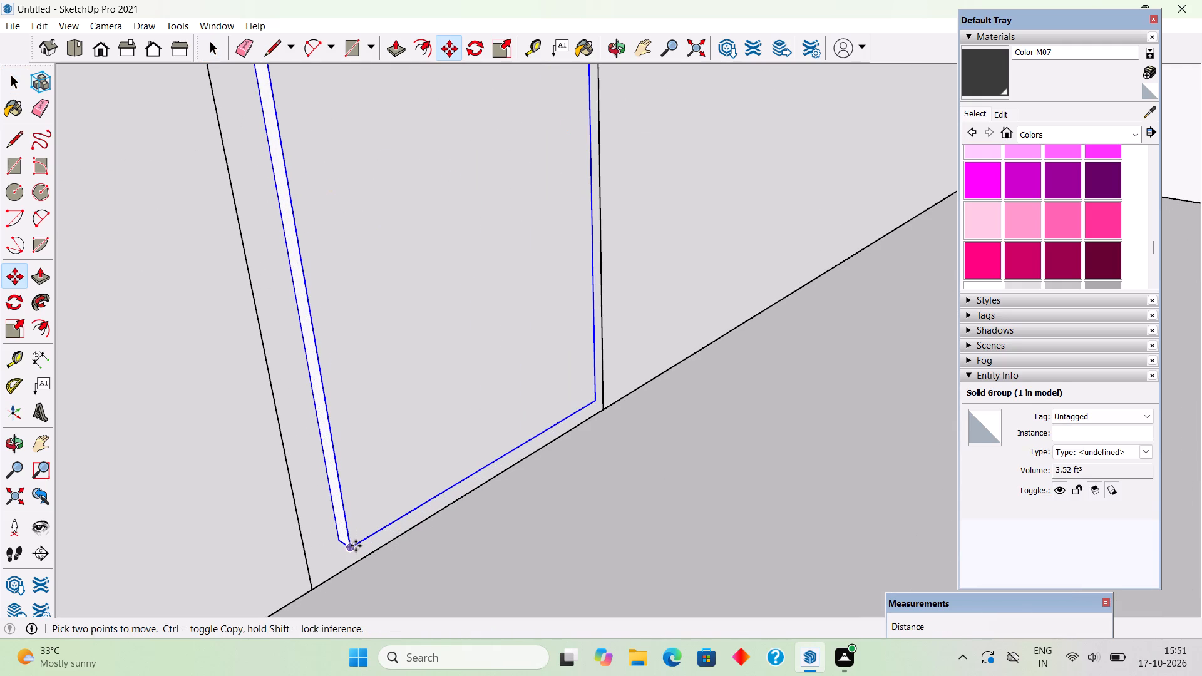
left_click(356, 546)
left_click(336, 538)
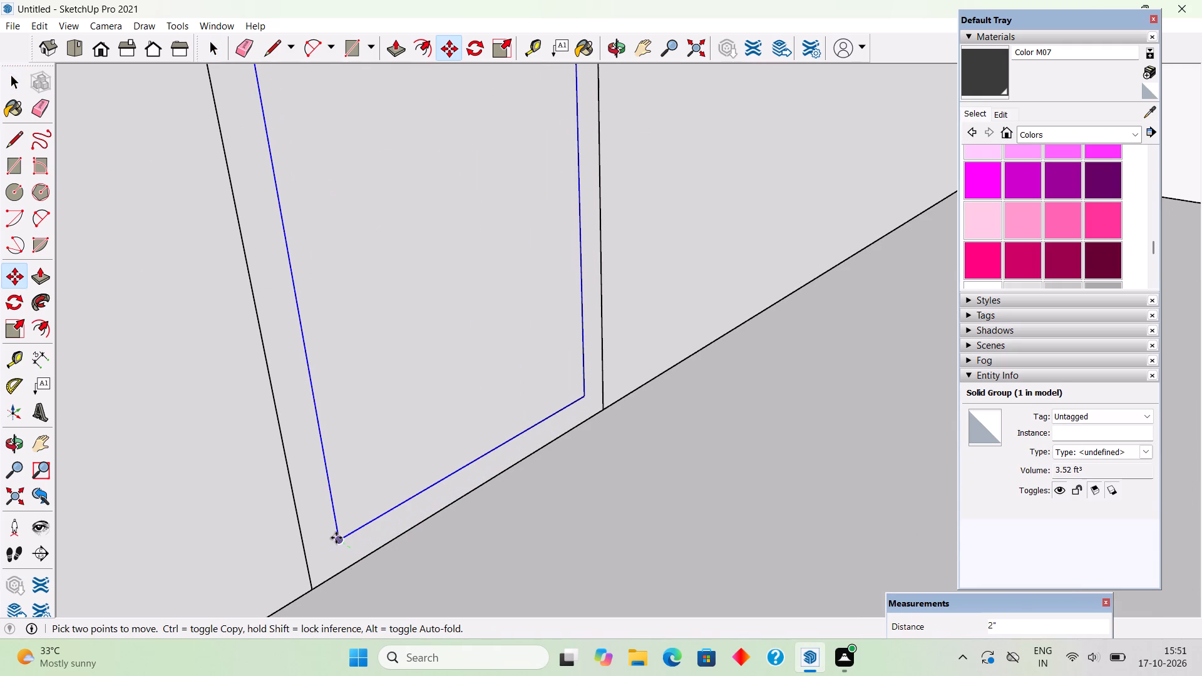
key("space")
scroll(336, 538, "down", 20)
scroll(336, 538, "down", 1)
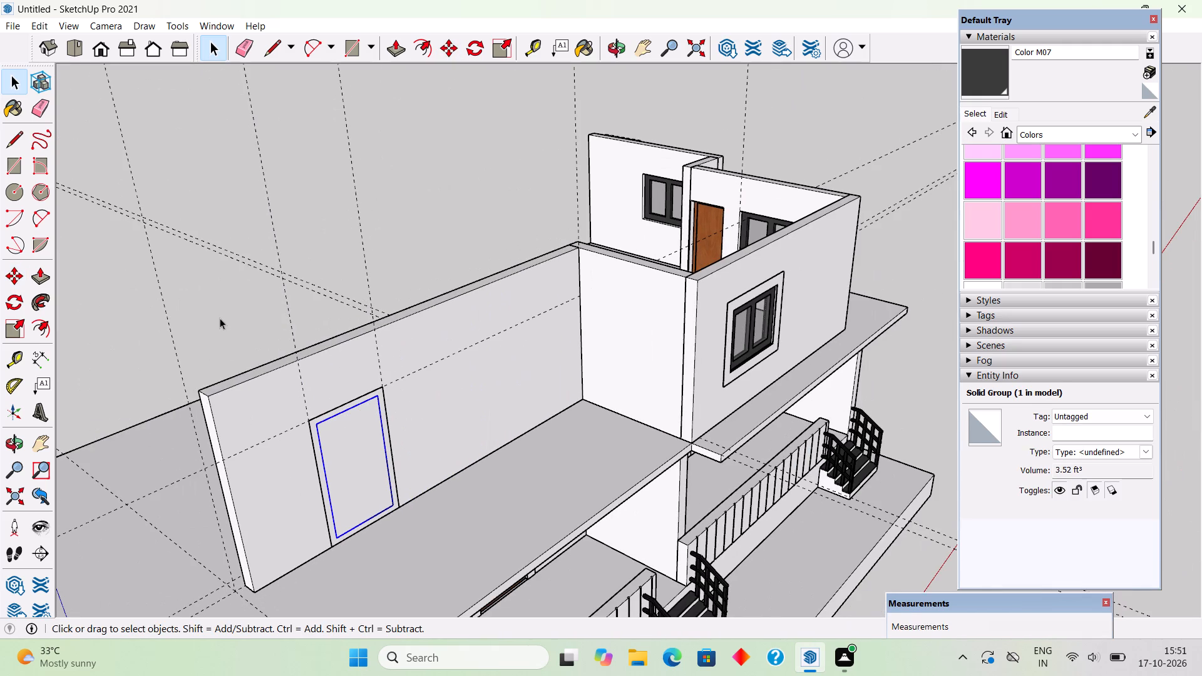
left_click(218, 315)
Examine the new upper door against the finished ground-floor doors and windows, and view the whole house from several angles.
middle_click_drag(228, 293, 129, 261)
scroll(145, 291, "down", 4)
middle_click_drag(374, 440, 304, 379)
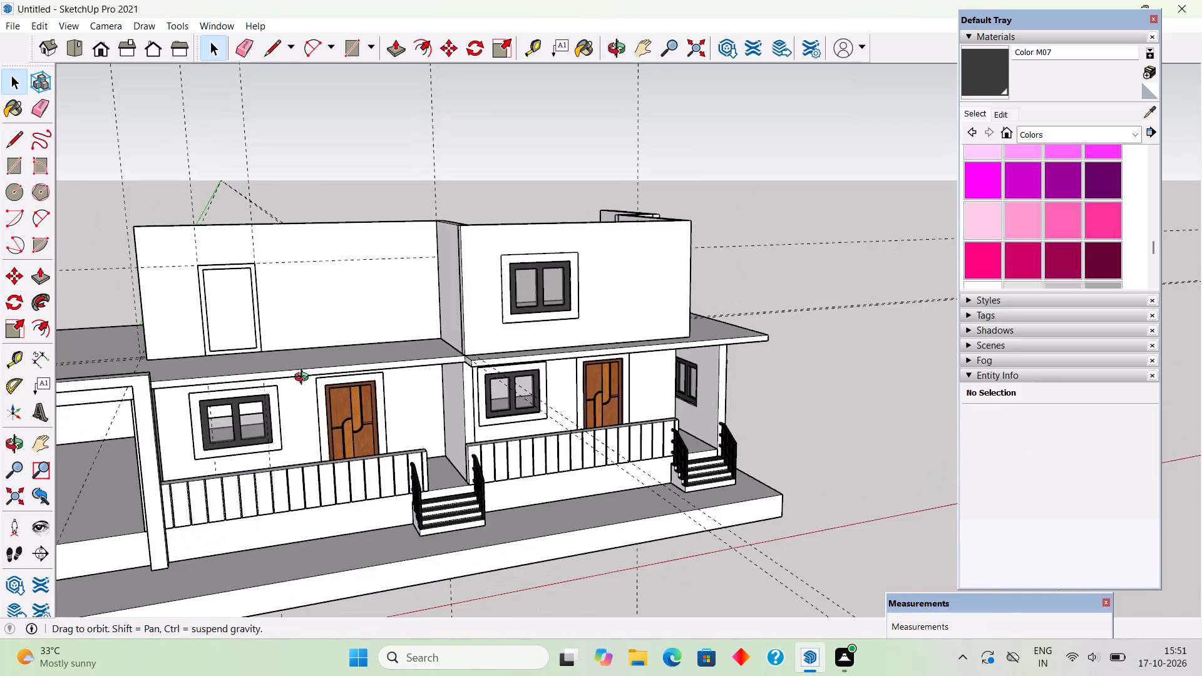
middle_click_drag(304, 379, 257, 384)
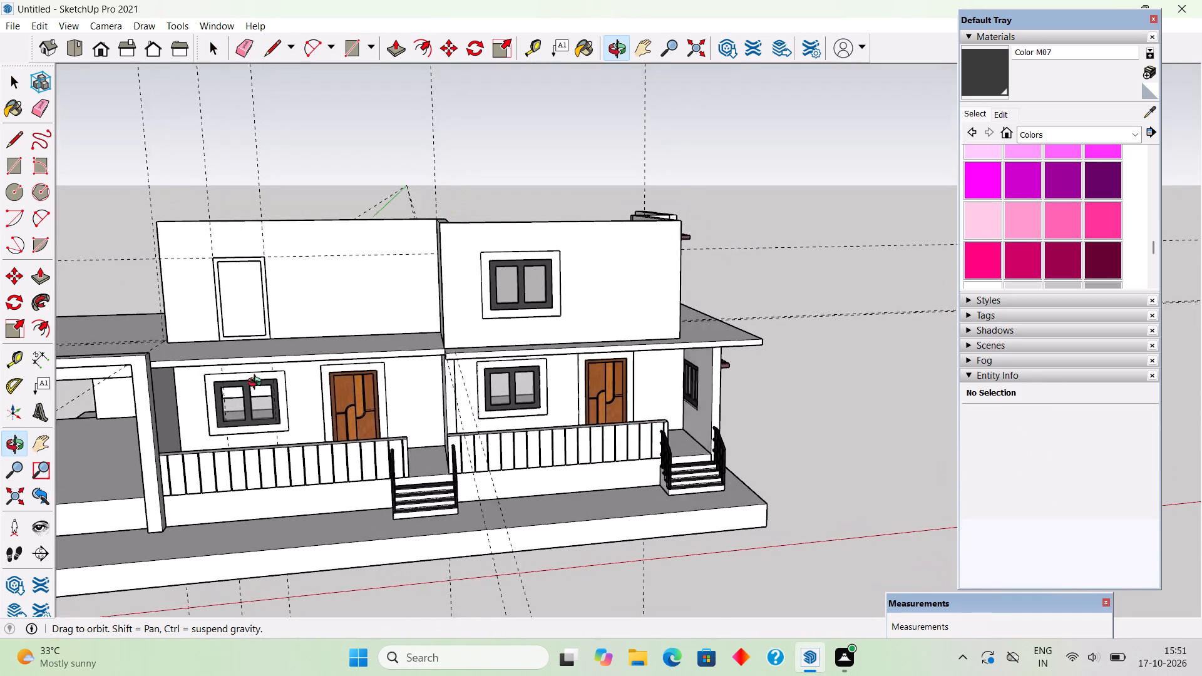
middle_click_drag(257, 384, 311, 402)
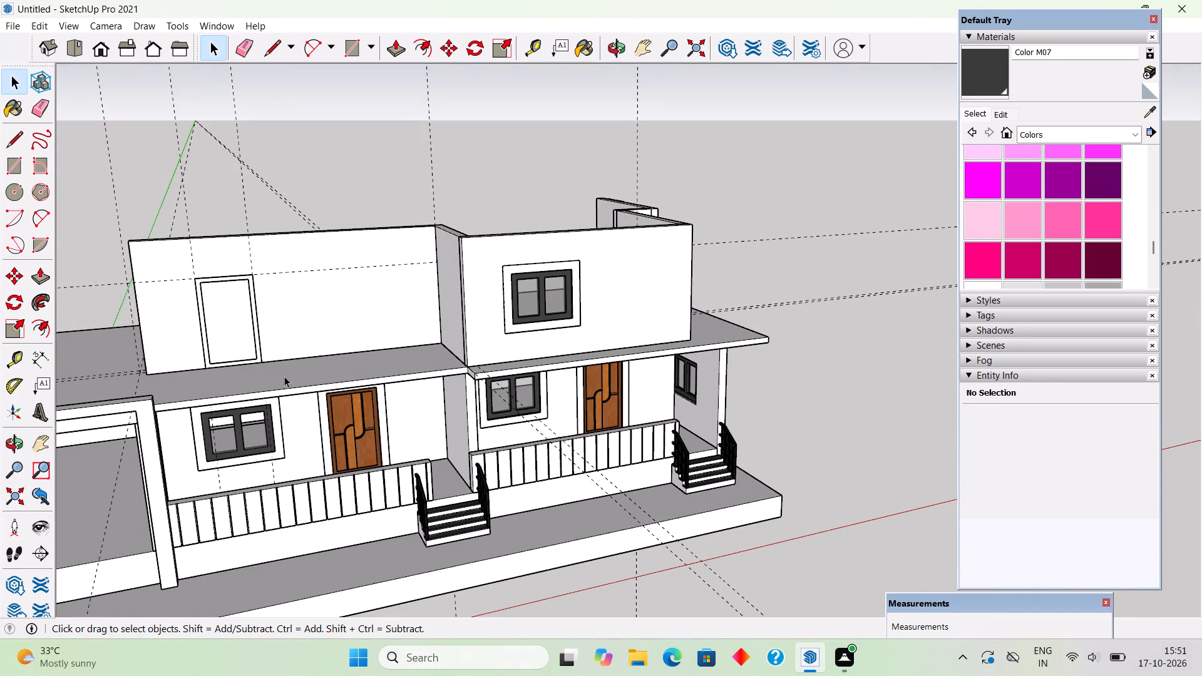
scroll(284, 376, "down", 3)
middle_click_drag(383, 415, 371, 376)
scroll(371, 380, "up", 9)
left_click(334, 422)
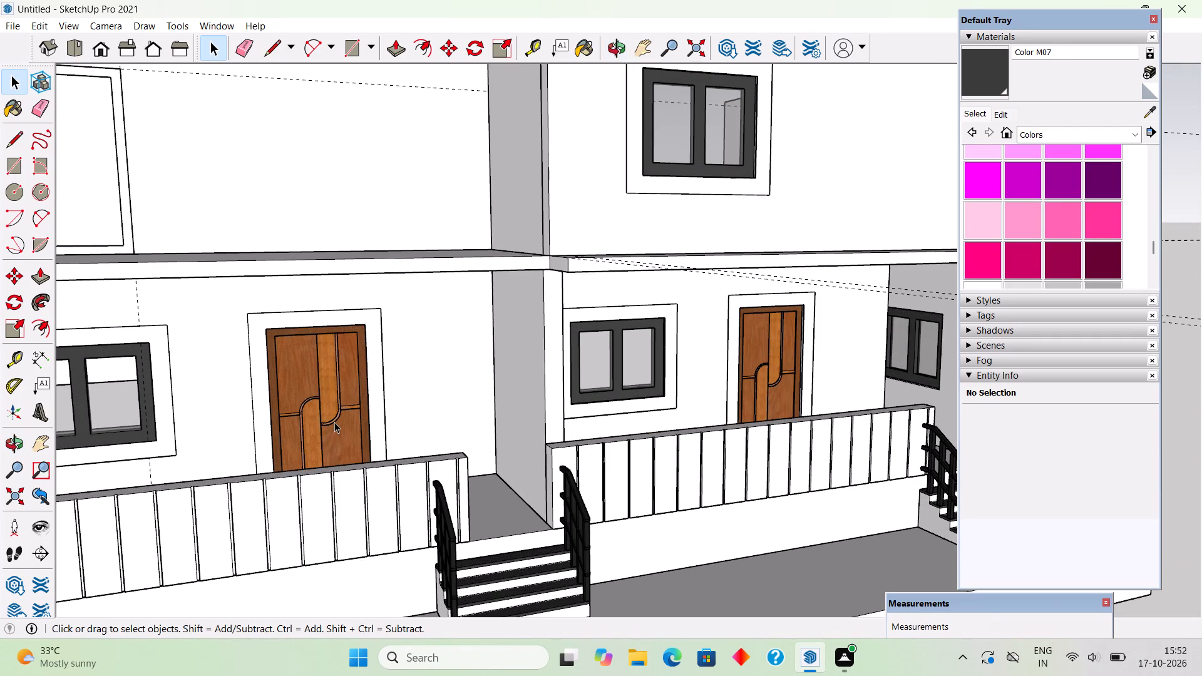
scroll(334, 422, "down", 3)
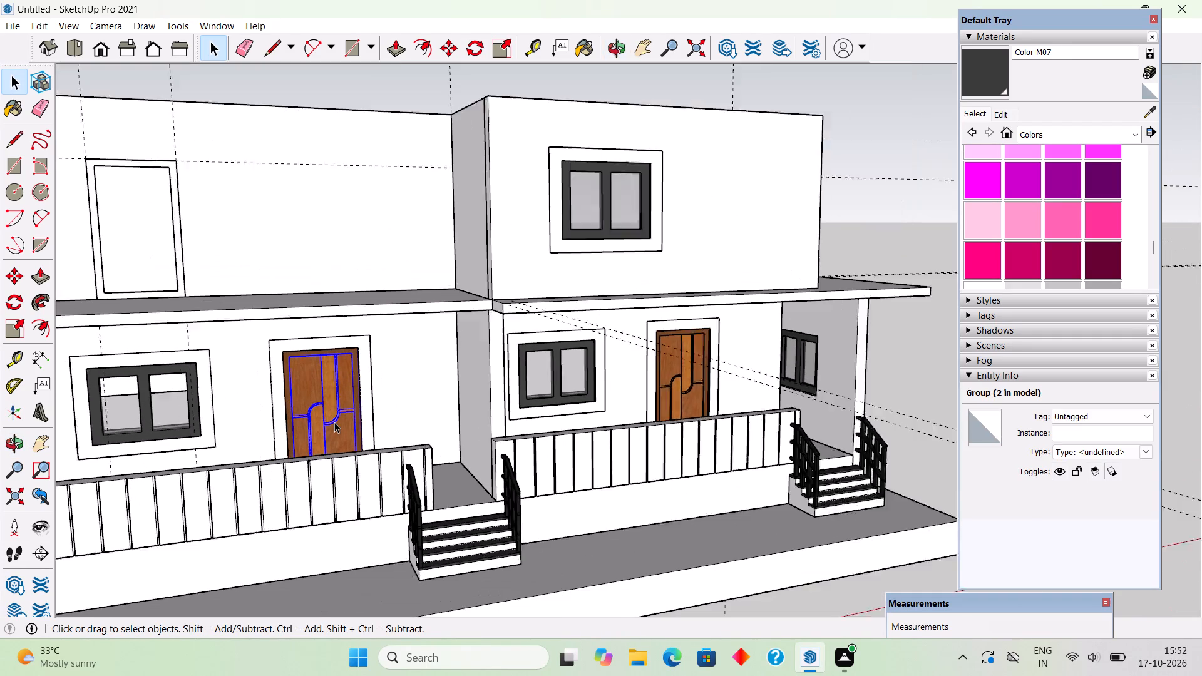
scroll(334, 422, "down", 1)
middle_click_drag(334, 427, 478, 493)
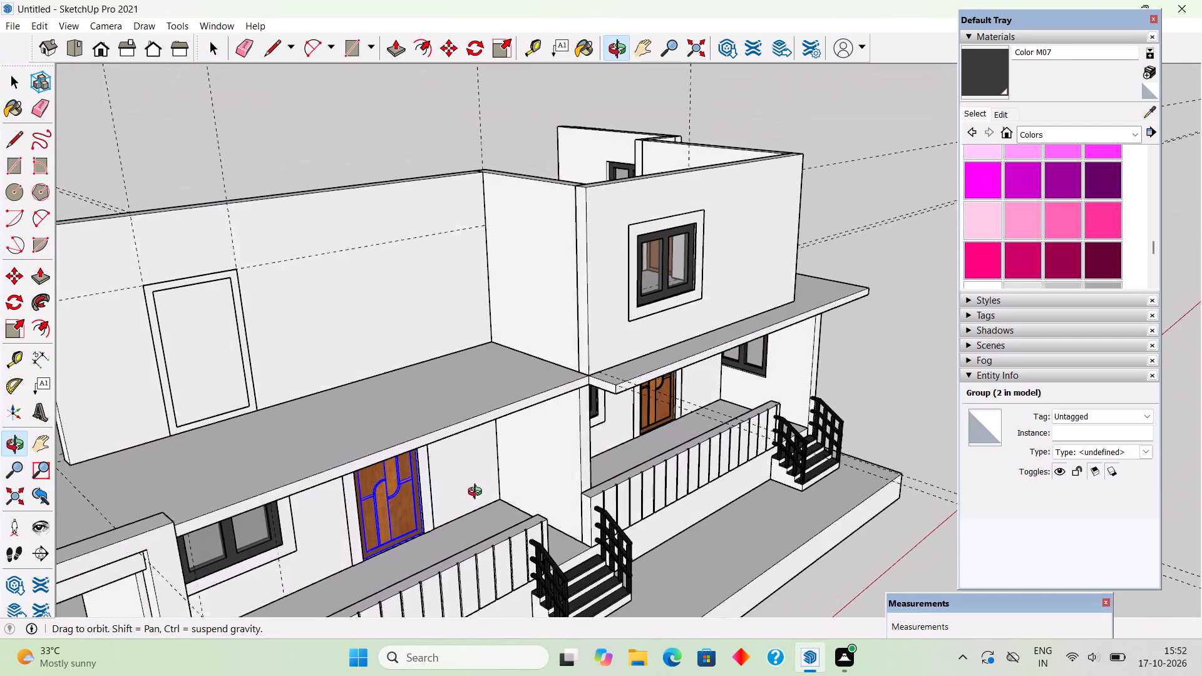
middle_click_drag(478, 493, 486, 491)
scroll(486, 491, "down", 4)
left_click(366, 165)
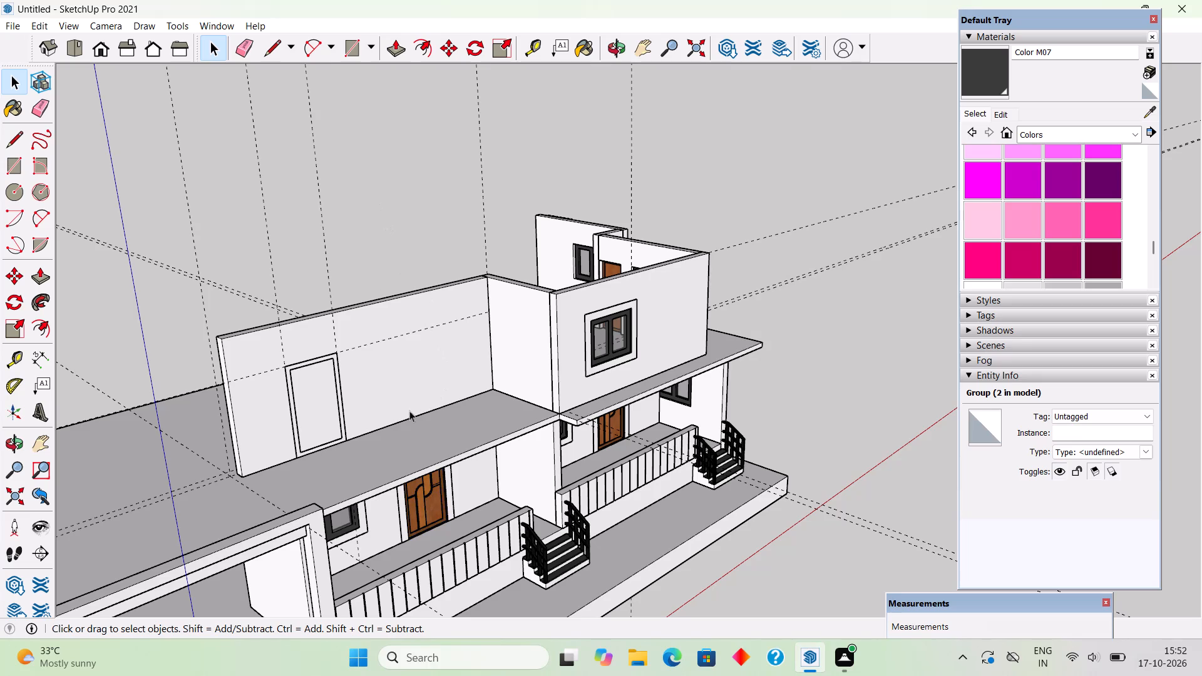
middle_click_drag(431, 494, 405, 429)
scroll(402, 426, "down", 7)
middle_click_drag(389, 427, 321, 513)
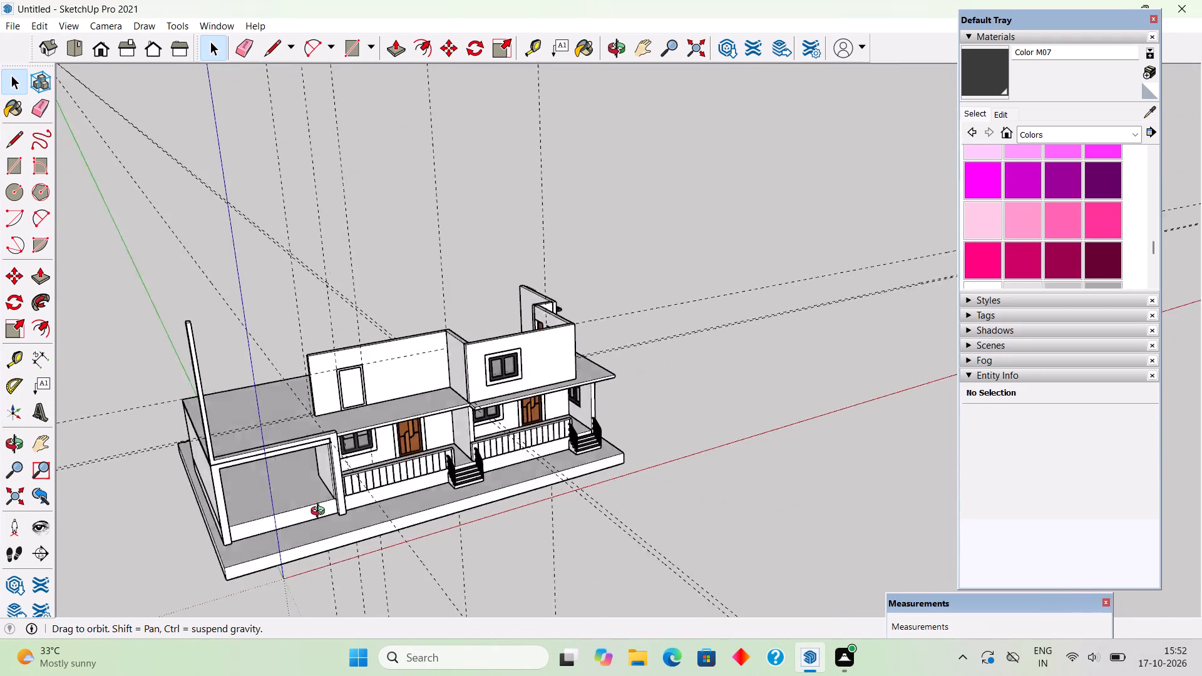
Examine the whole house from the side and front, comparing the unpainted upper door with the finished doors and windows.
middle_click_drag(321, 513, 631, 525)
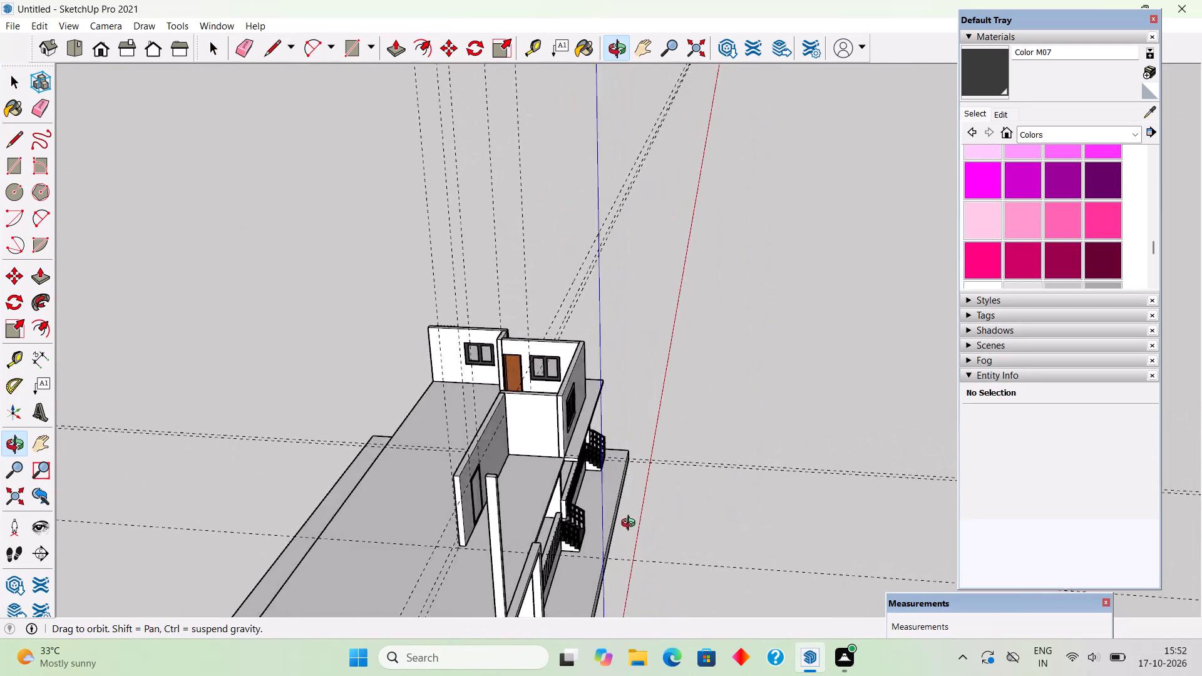
middle_click_drag(631, 525, 0, 396)
scroll(639, 354, "up", 5)
middle_click_drag(607, 395, 351, 396)
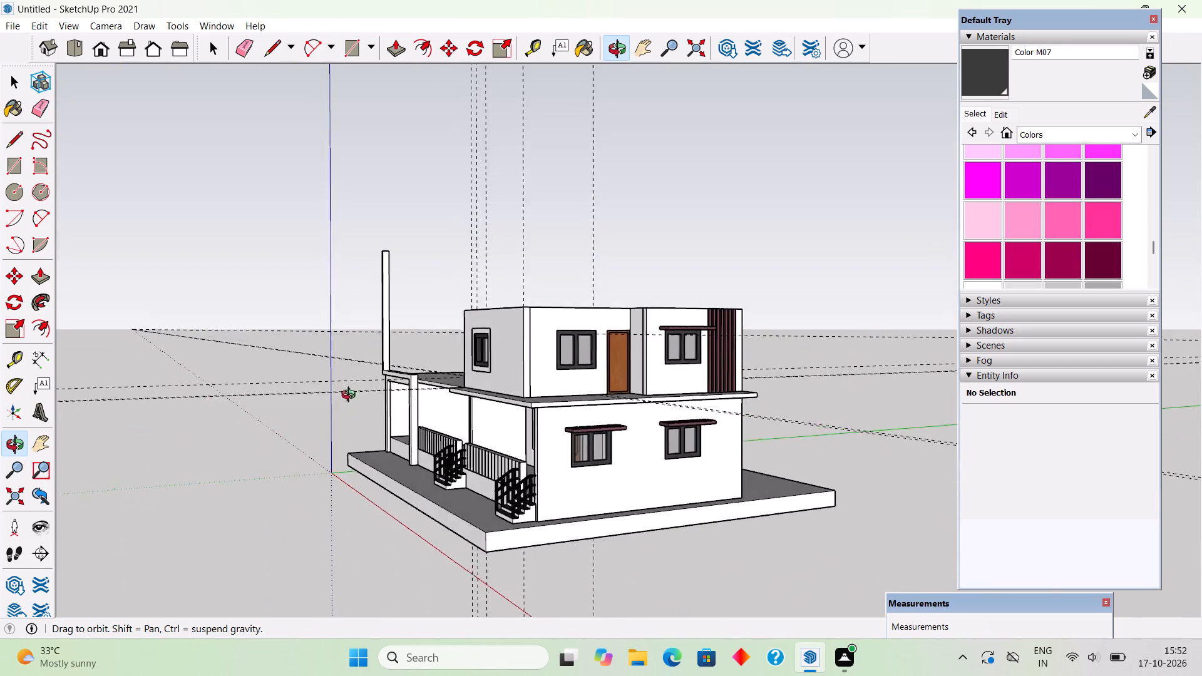
middle_click_drag(351, 396, 461, 429)
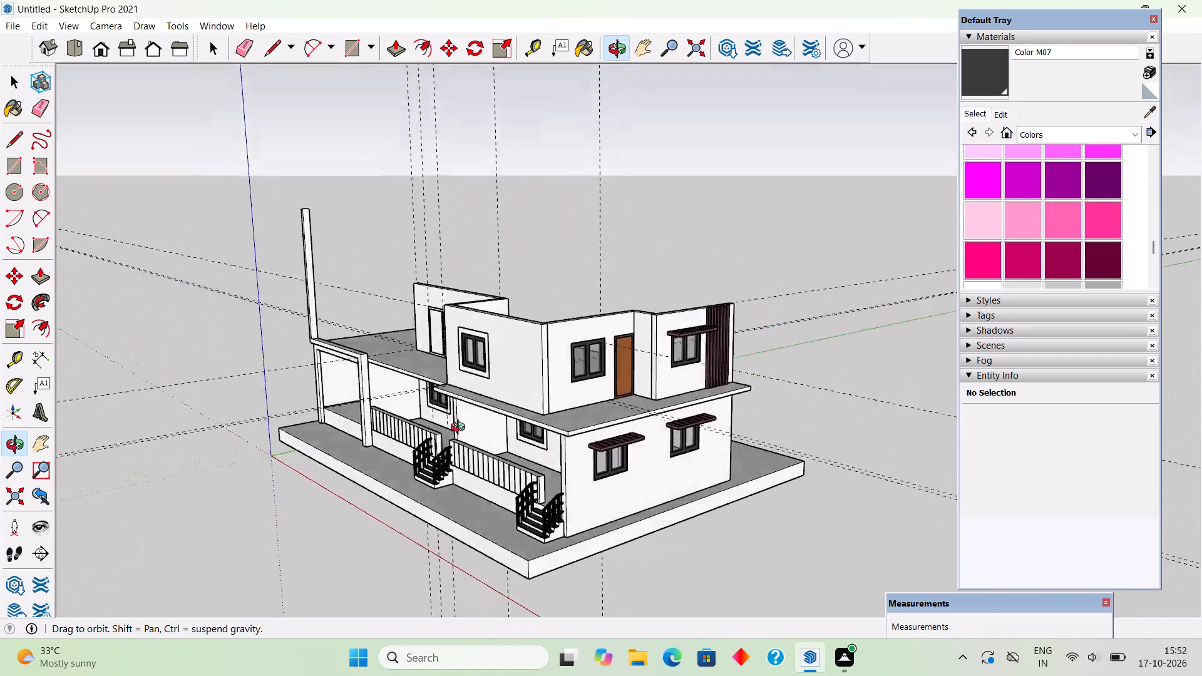
middle_click_drag(461, 429, 821, 435)
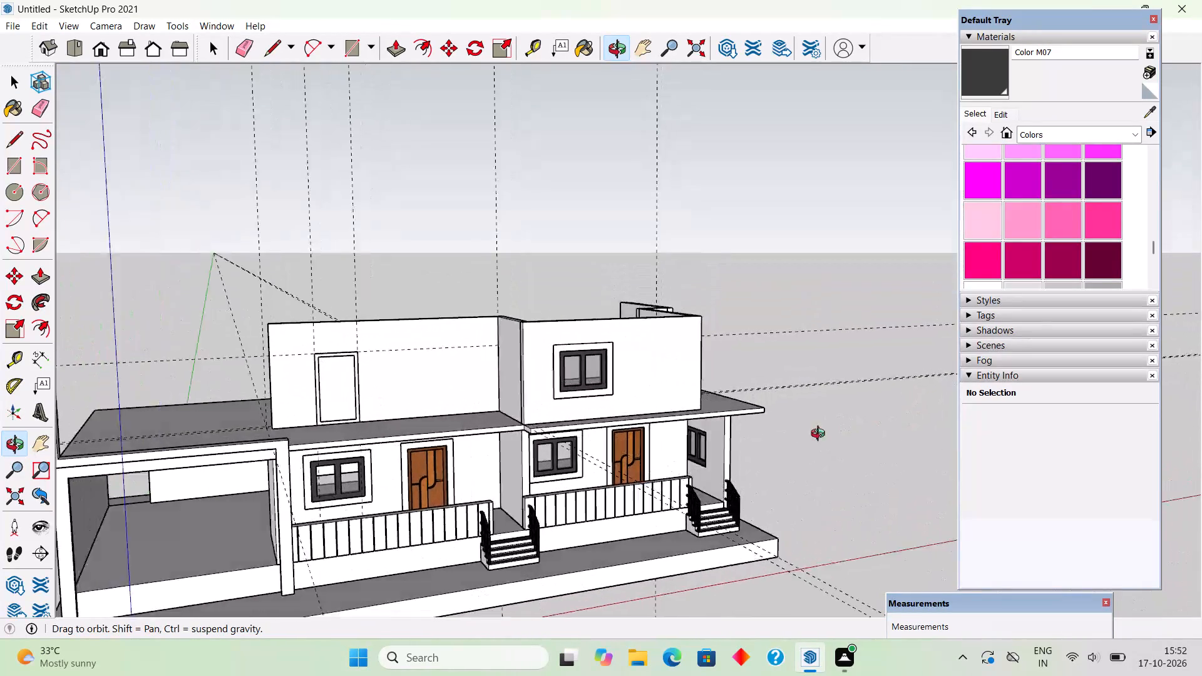
middle_click_drag(821, 435, 771, 442)
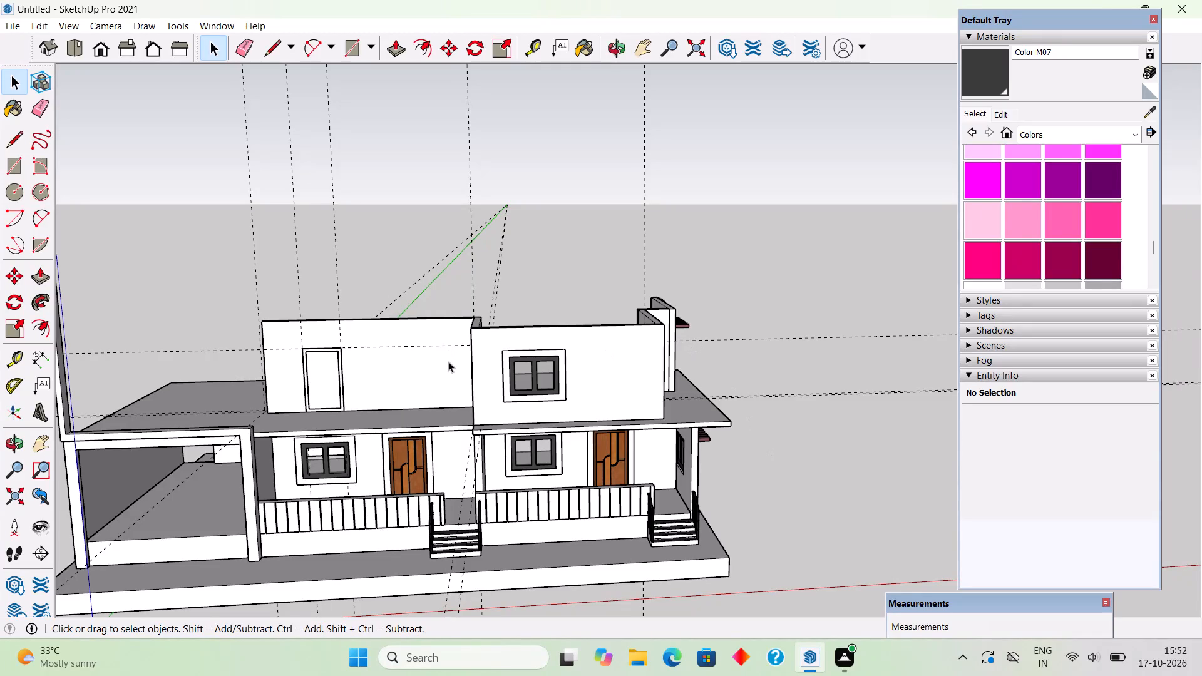
scroll(463, 383, "down", 1)
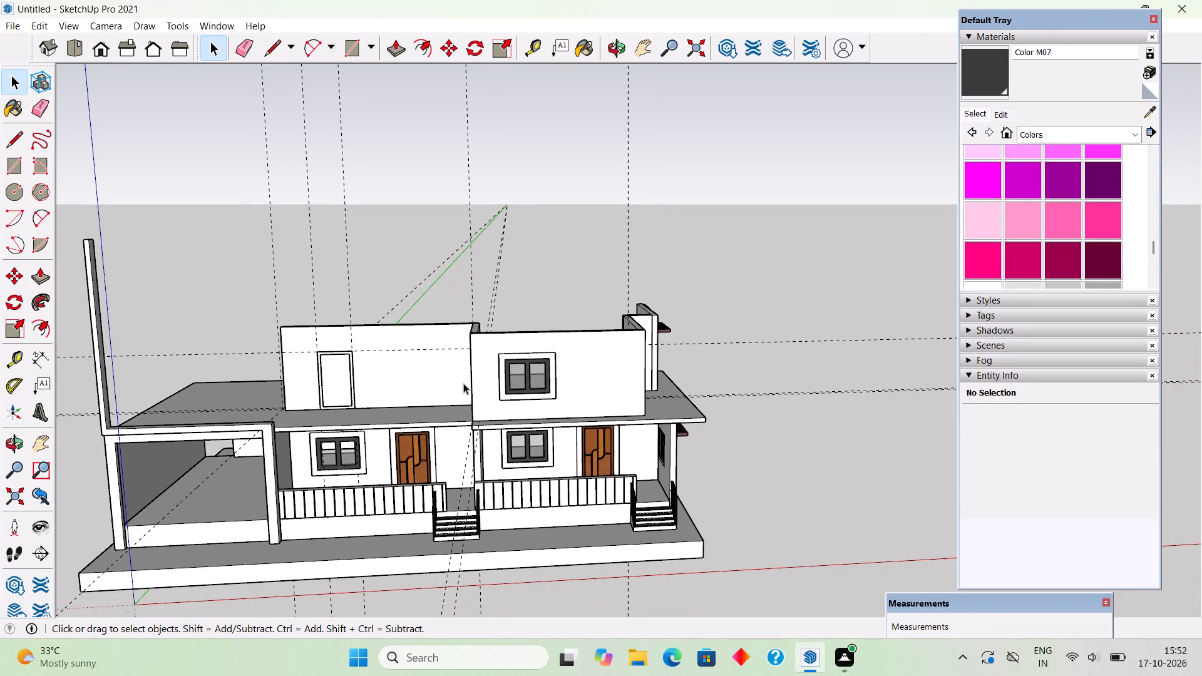
Paint the upper door's frame in the long front wall with Wood Veneer 01 from the Wood materials.
scroll(466, 382, "up", 3)
scroll(310, 387, "up", 2)
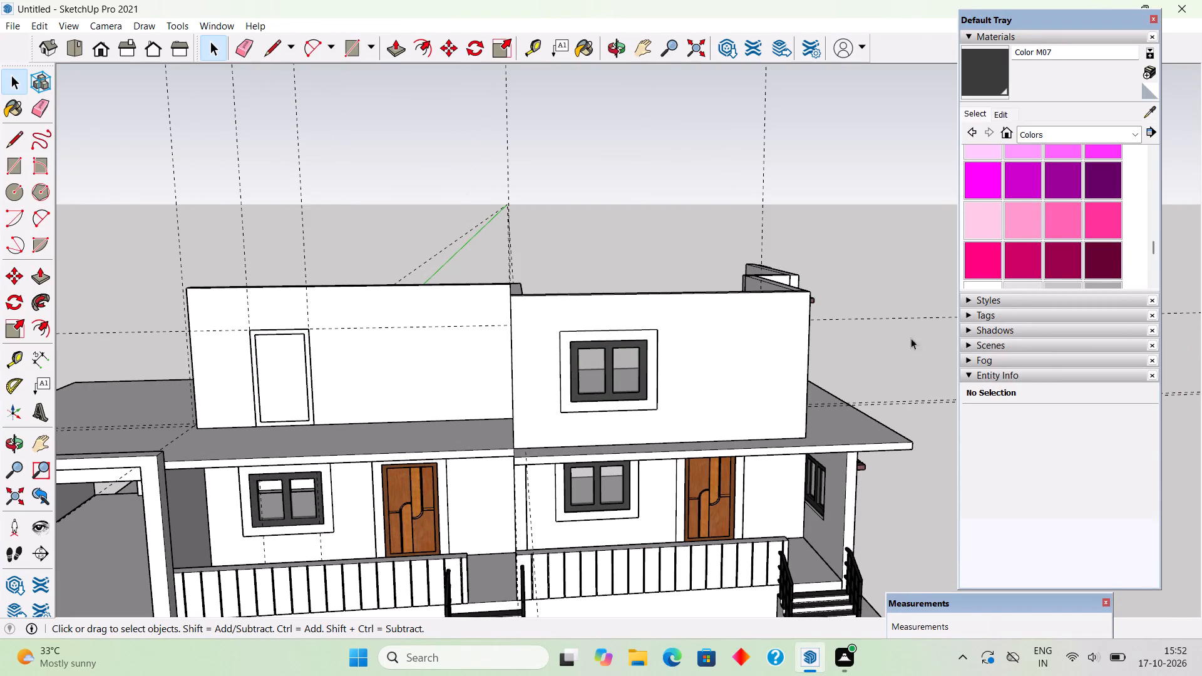
left_click(1067, 134)
left_click(1067, 338)
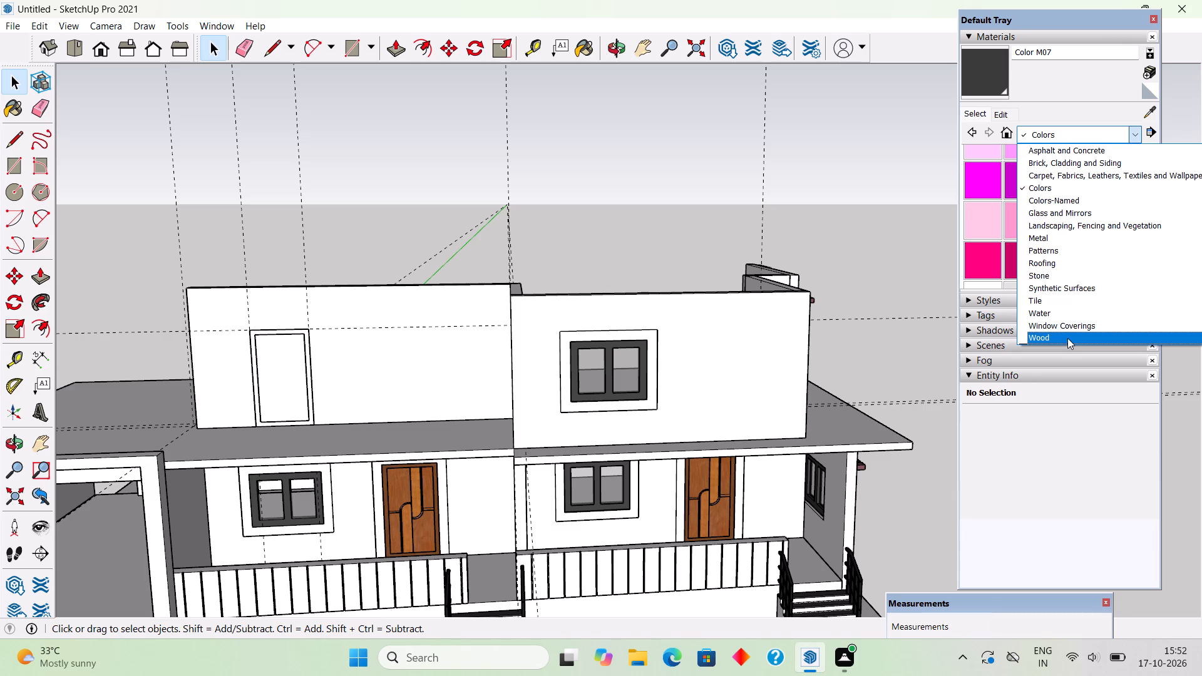
left_click(1102, 248)
left_click(1067, 251)
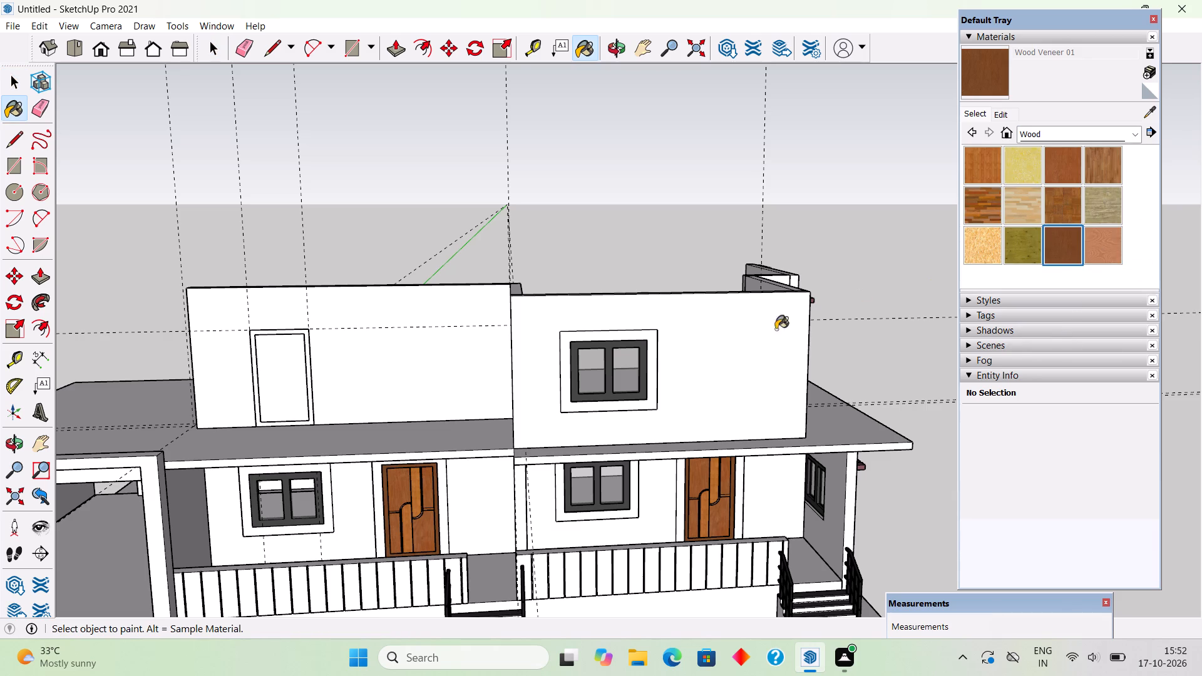
scroll(381, 391, "up", 5)
left_click(287, 420)
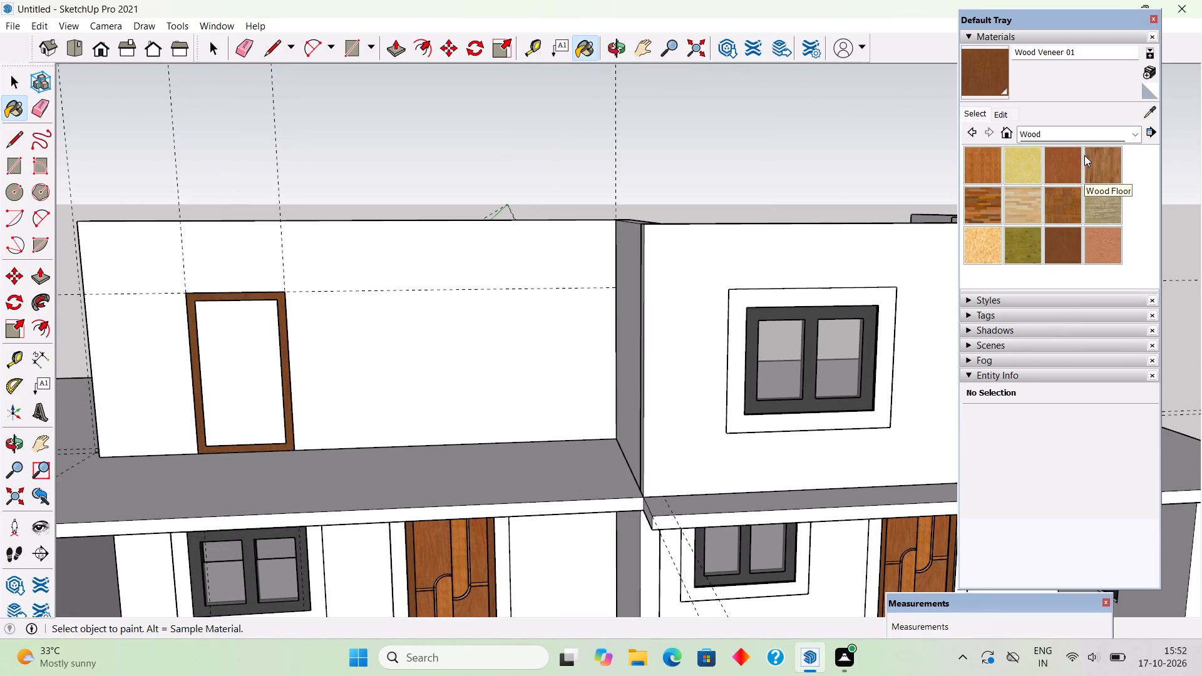
Paint the upper door's panel inside the frame with Wood Bamboo.
left_click(998, 165)
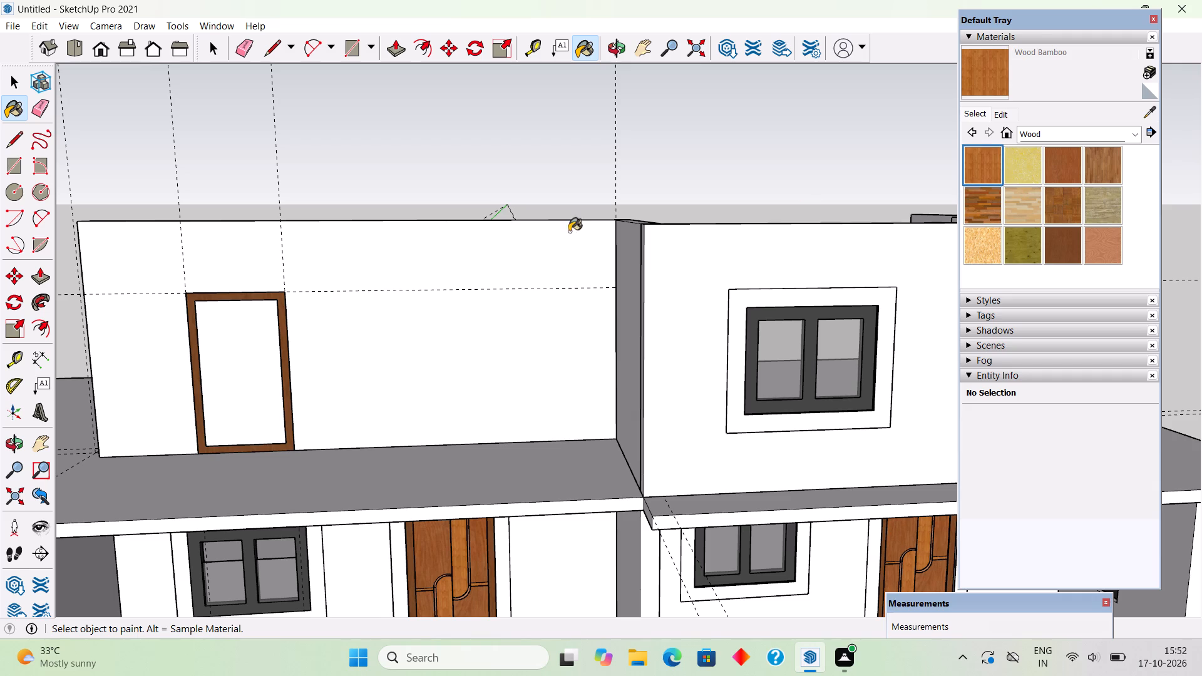
left_click(264, 361)
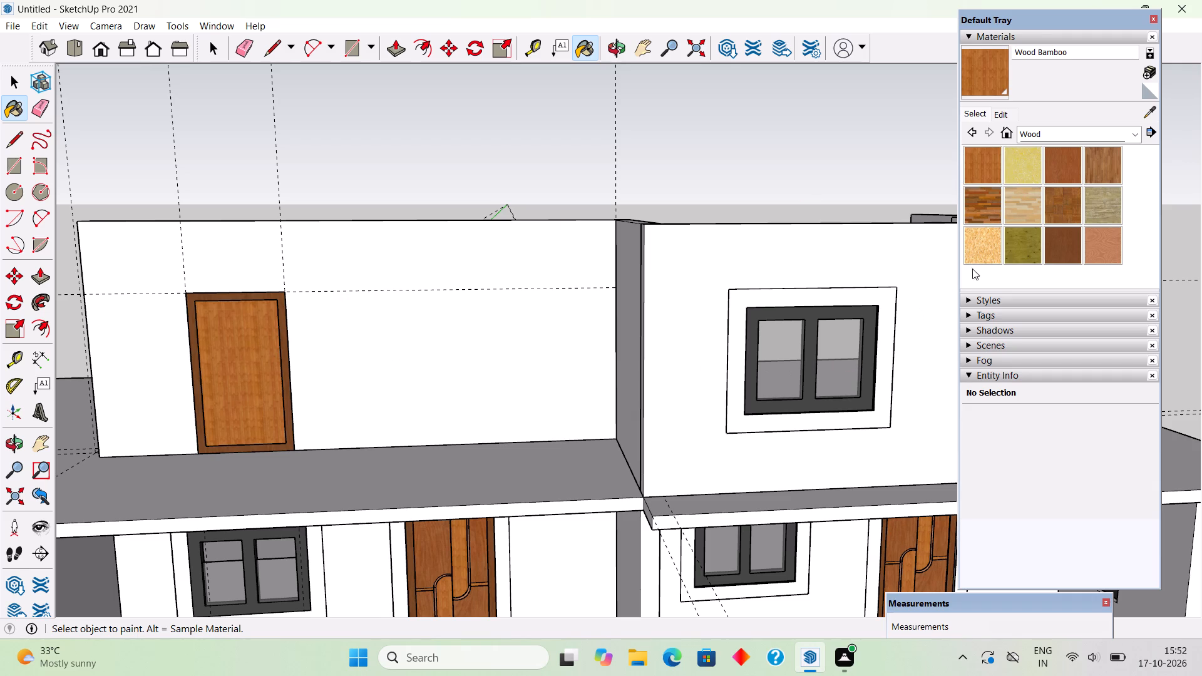
scroll(1089, 170, "up", 7)
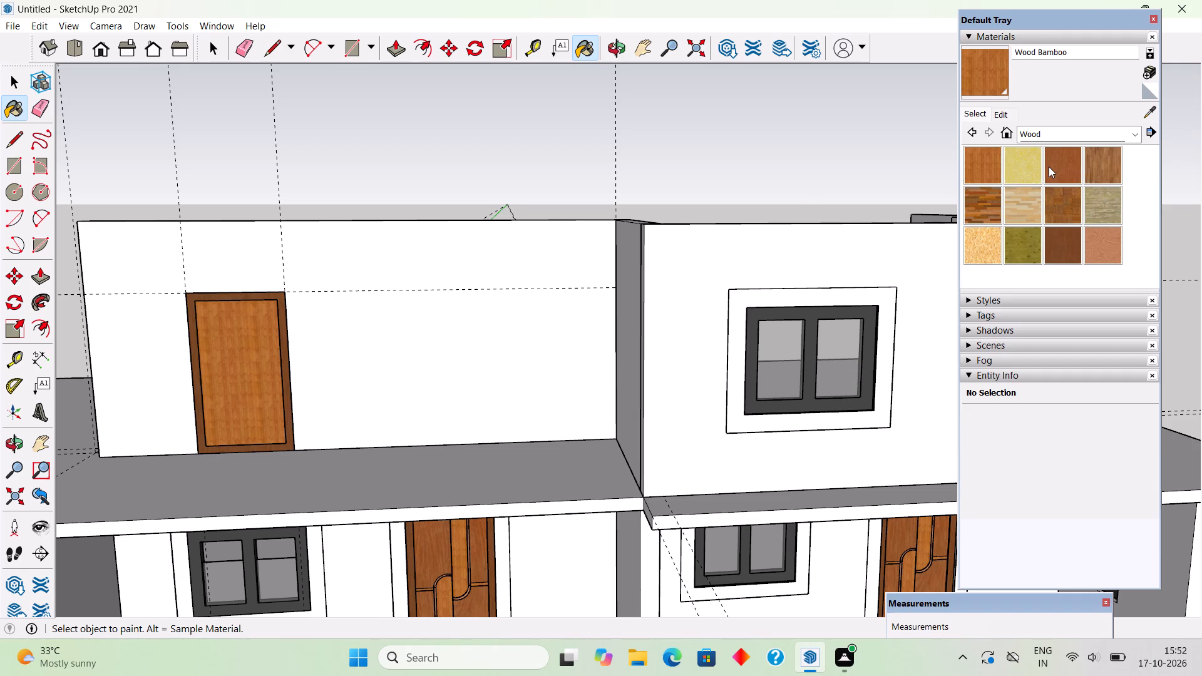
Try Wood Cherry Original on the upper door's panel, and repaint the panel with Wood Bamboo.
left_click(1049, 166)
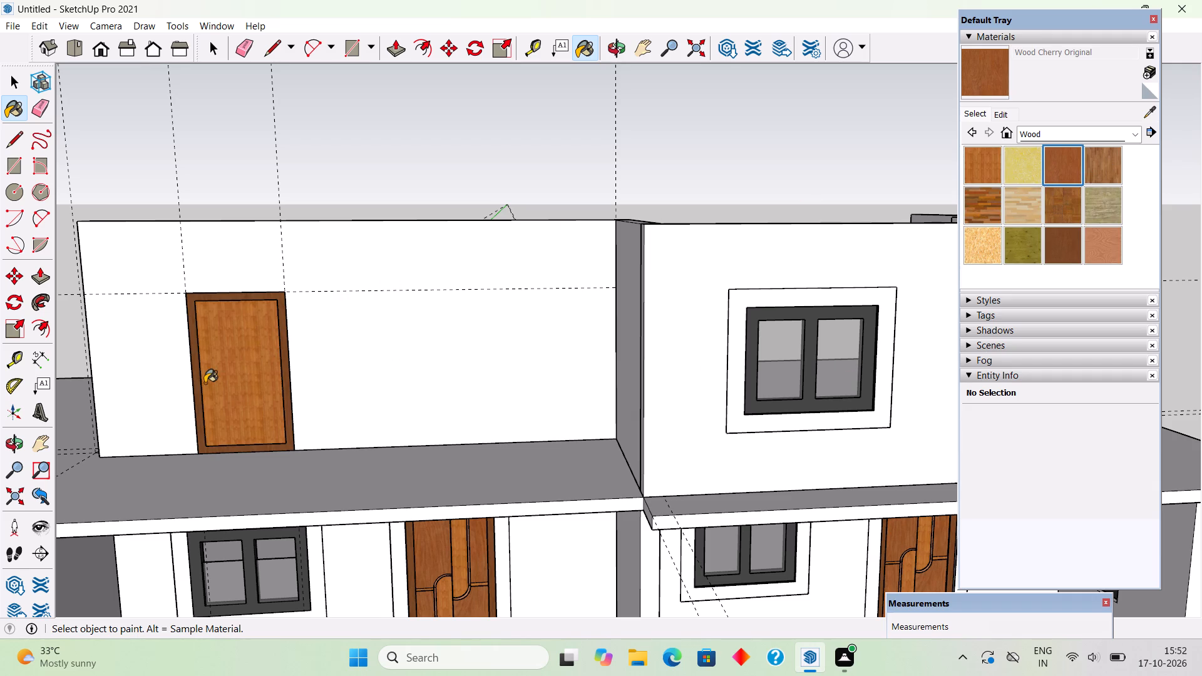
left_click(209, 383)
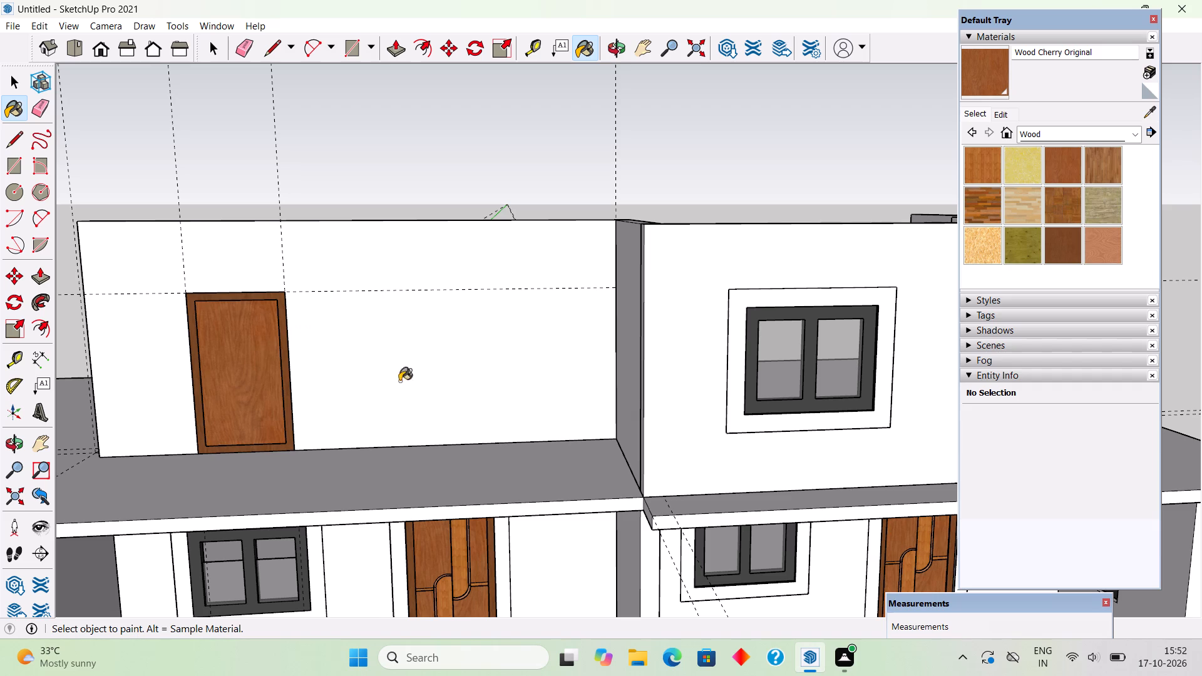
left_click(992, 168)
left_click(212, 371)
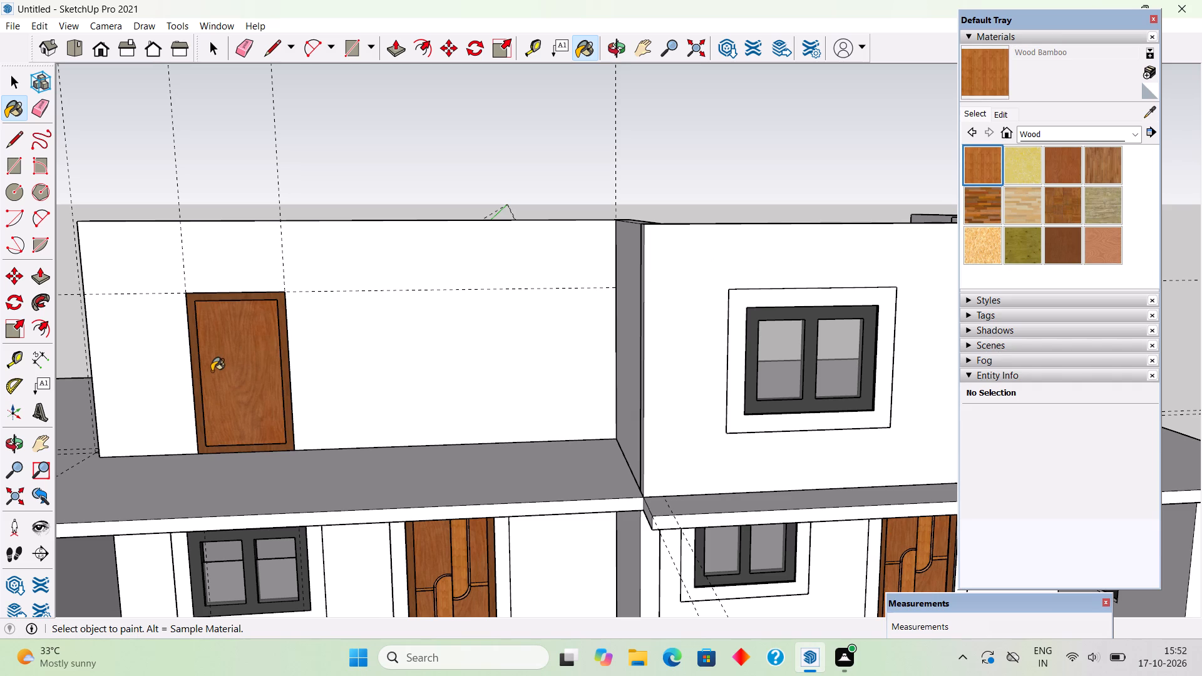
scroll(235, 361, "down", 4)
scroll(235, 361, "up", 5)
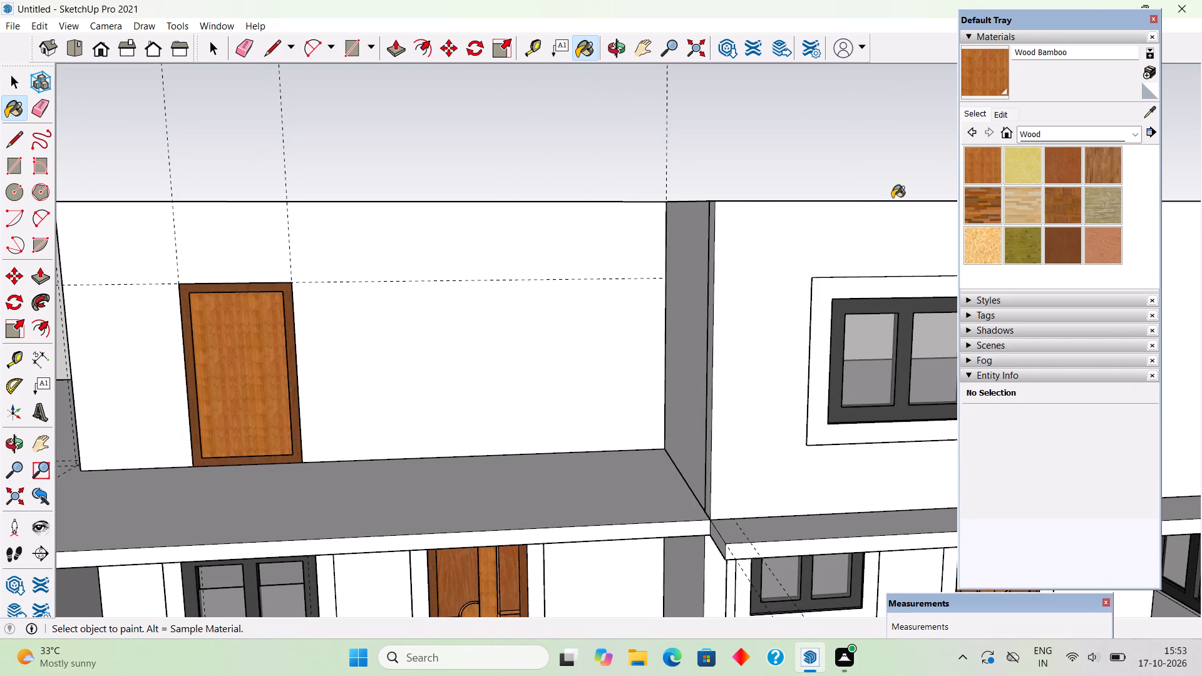
Place a guide 9" out from the bottom edge of the long front wall's free end.
scroll(565, 374, "down", 2)
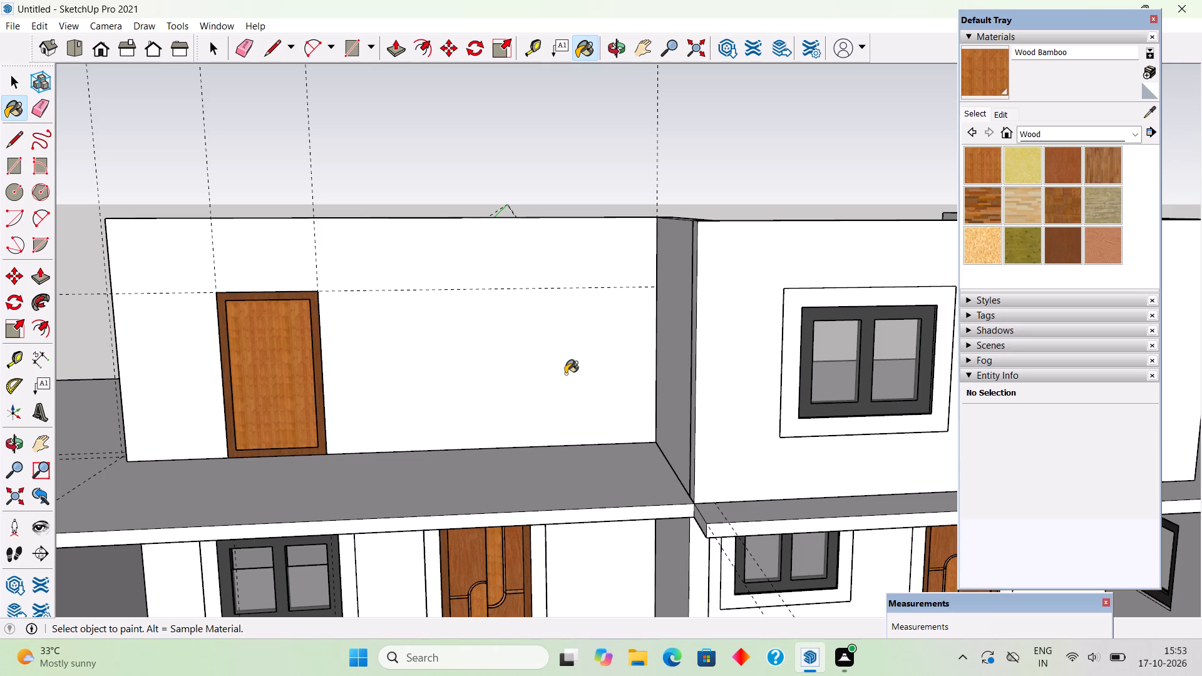
scroll(565, 374, "down", 8)
scroll(361, 407, "down", 6)
scroll(310, 467, "up", 5)
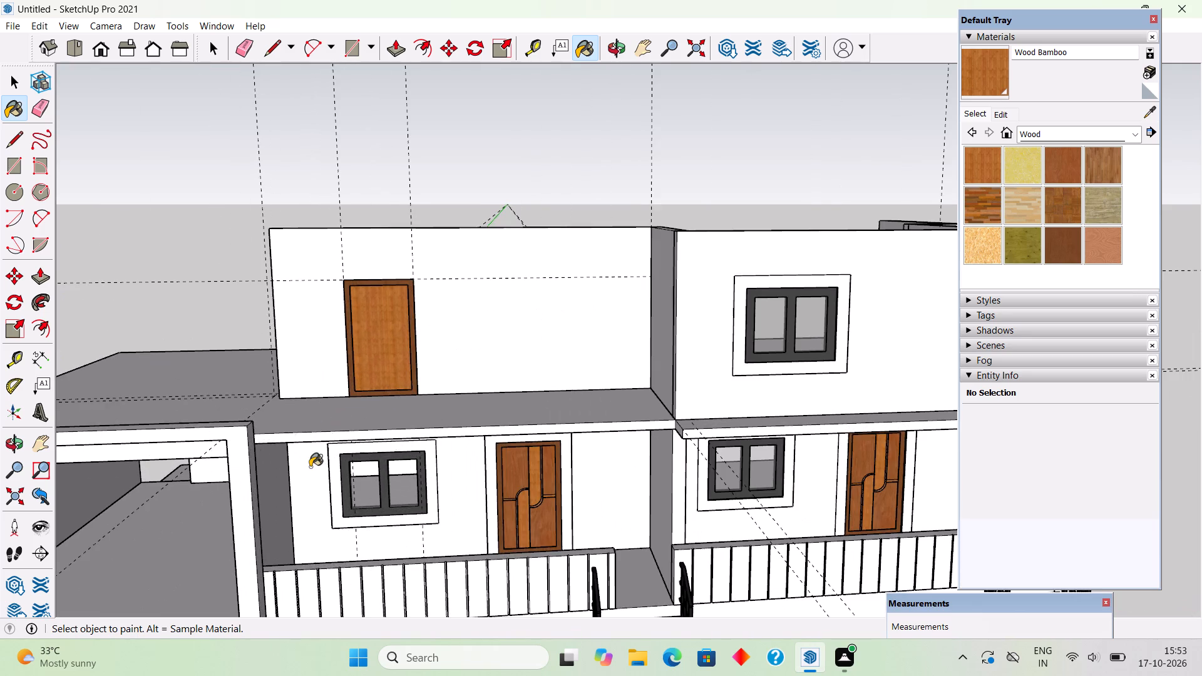
middle_click_drag(348, 429, 652, 518)
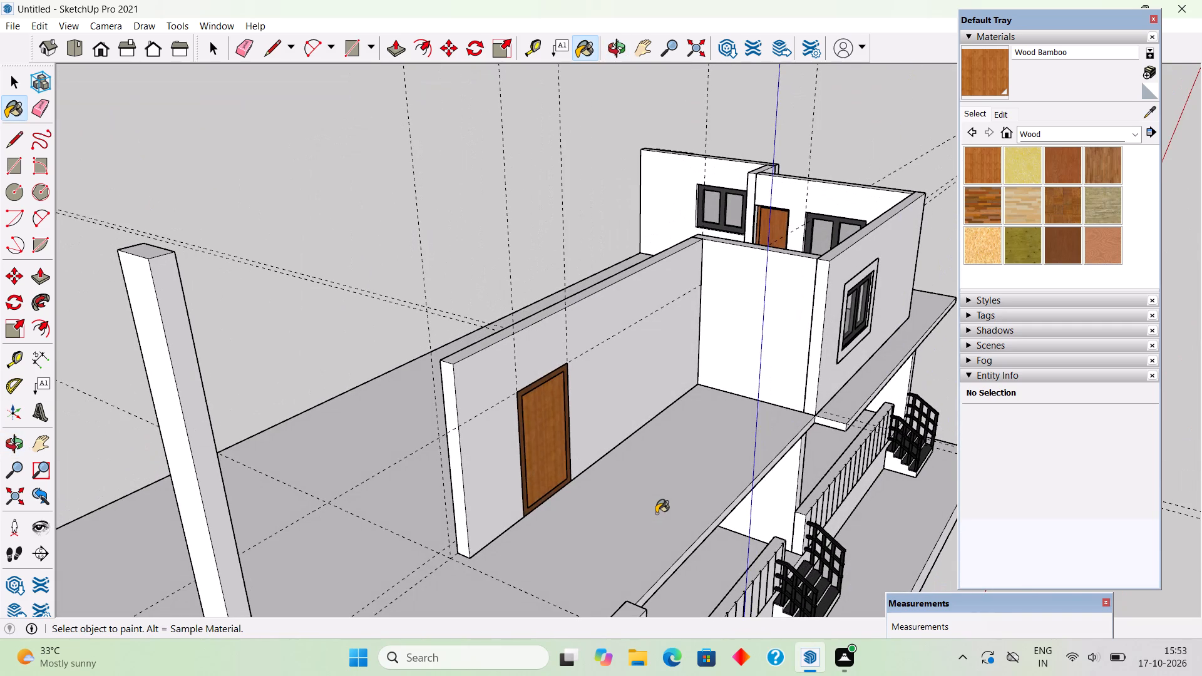
key("t")
scroll(463, 556, "up", 6)
left_click(467, 557)
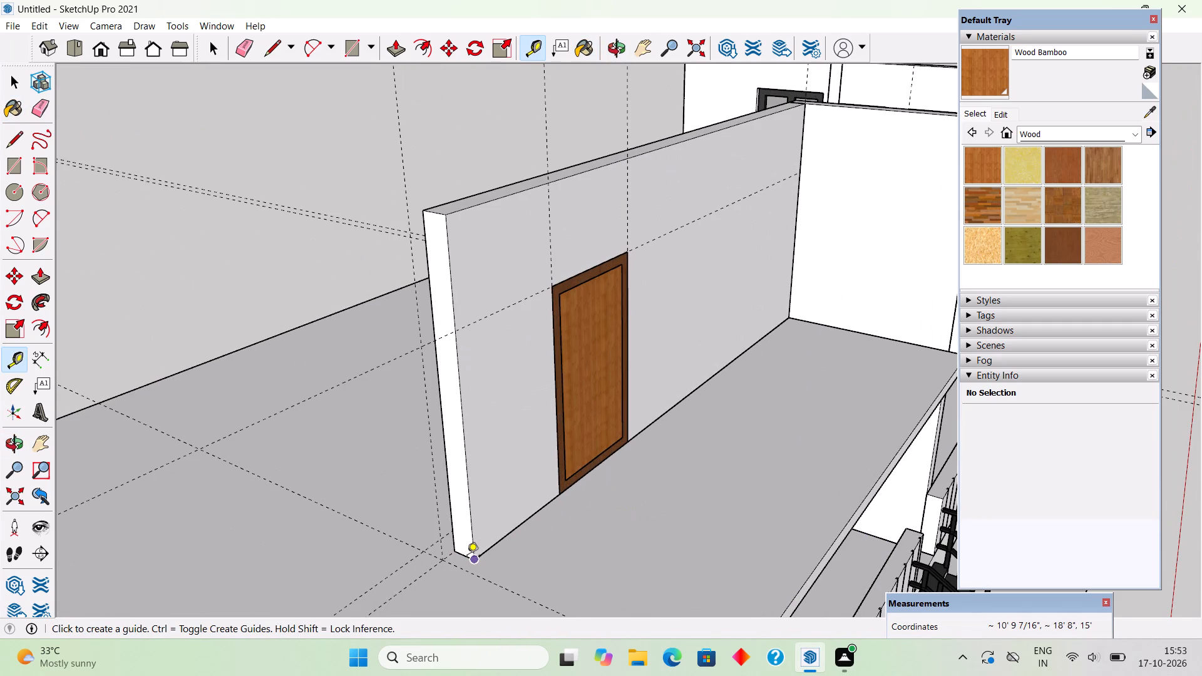
key("t")
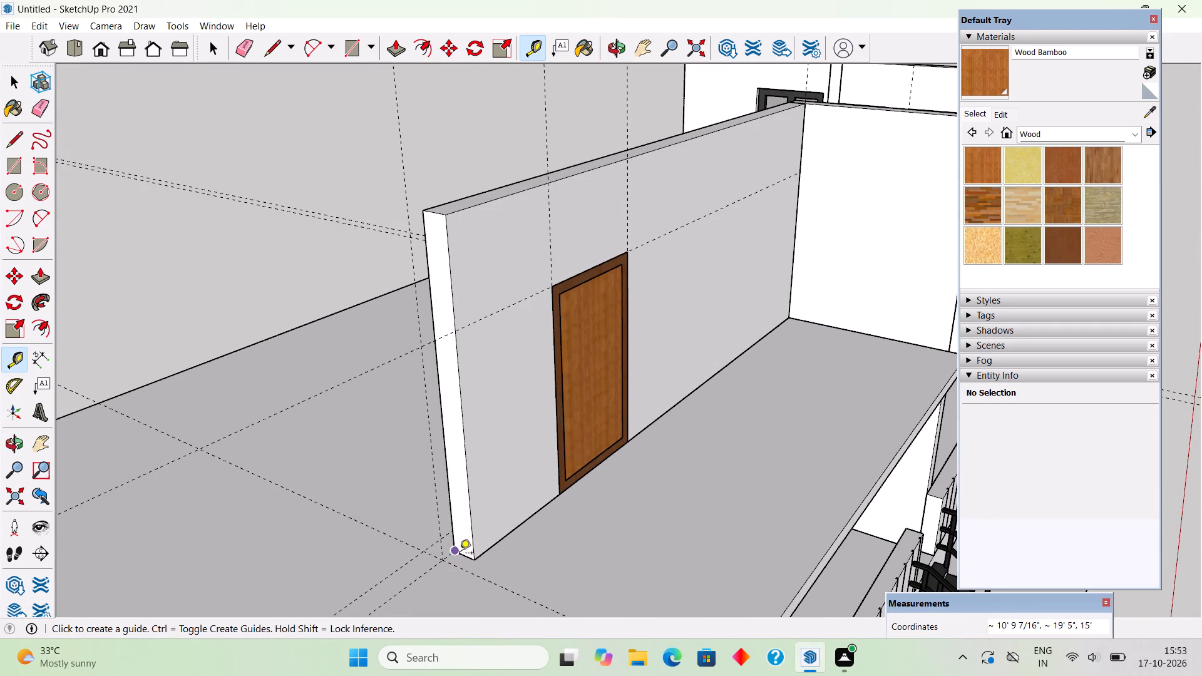
scroll(461, 554, "up", 6)
left_click(462, 553)
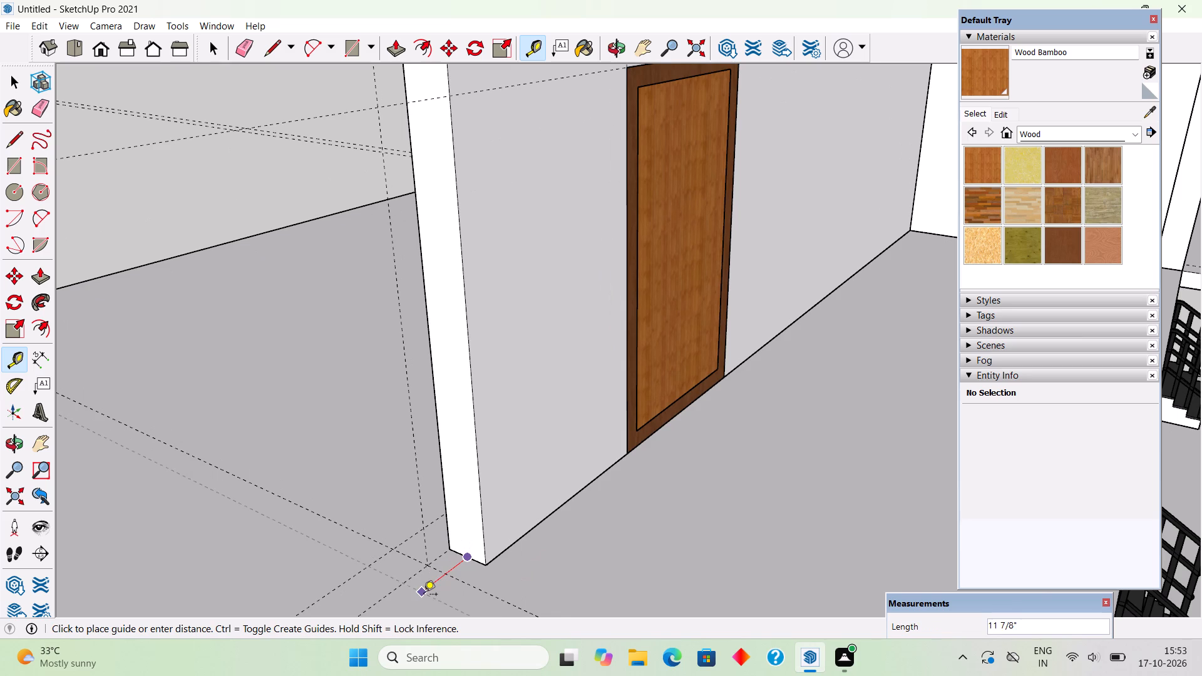
type("9\"")
key("Return")
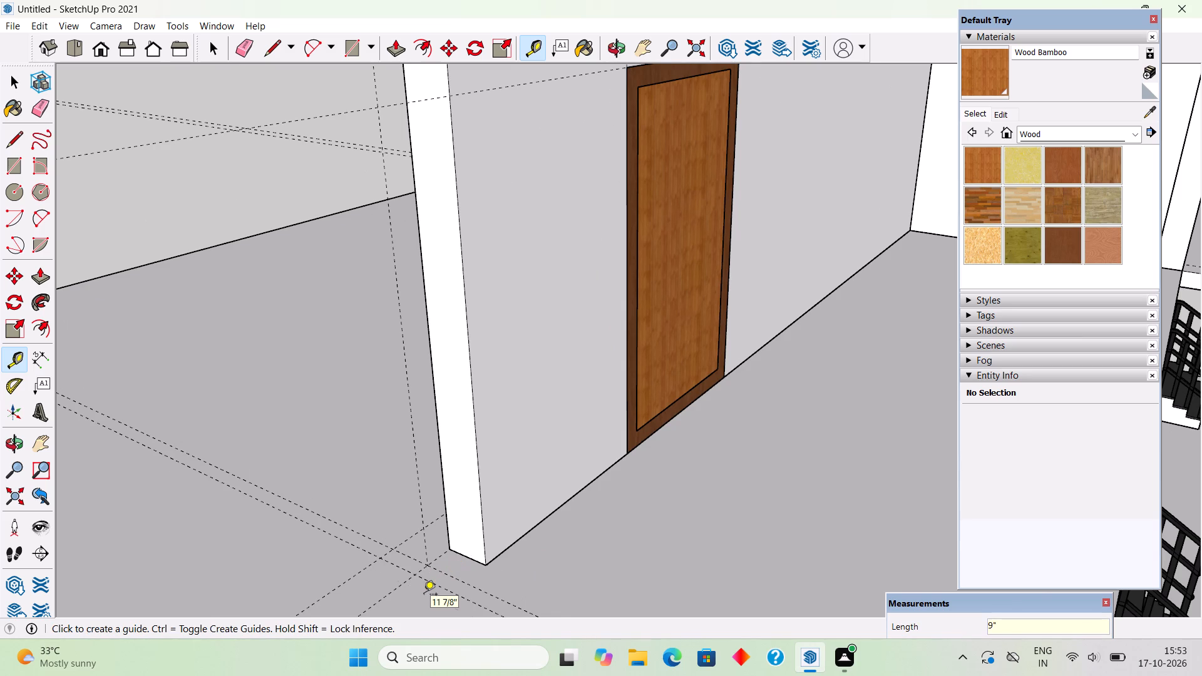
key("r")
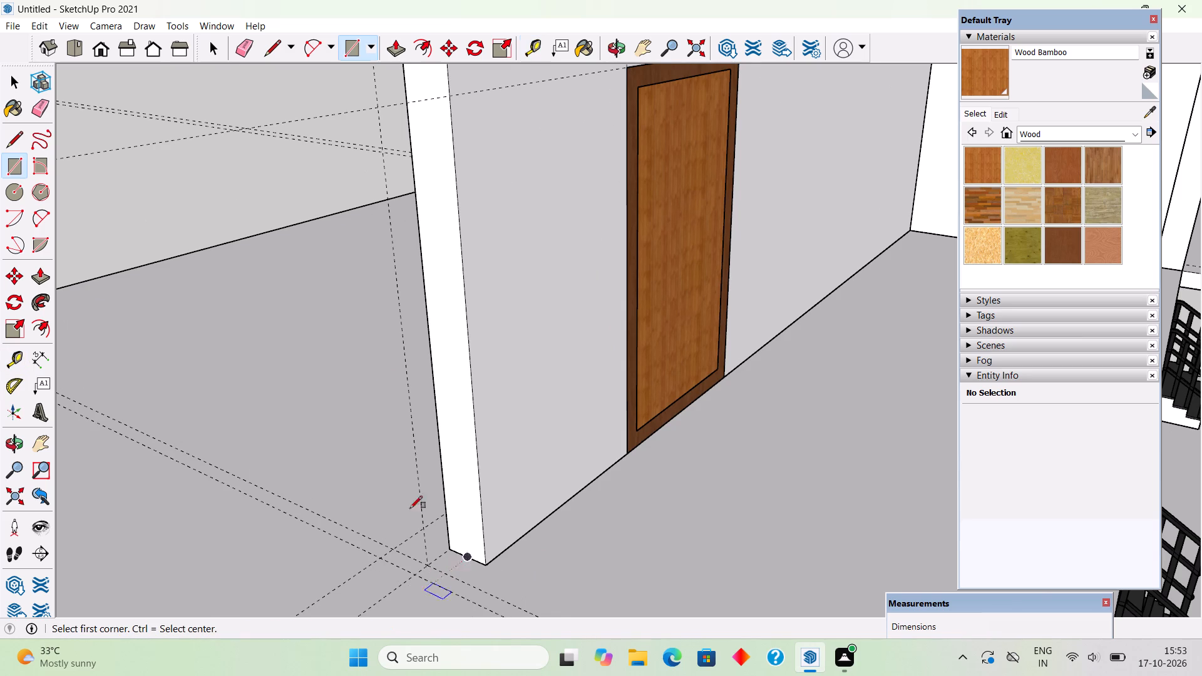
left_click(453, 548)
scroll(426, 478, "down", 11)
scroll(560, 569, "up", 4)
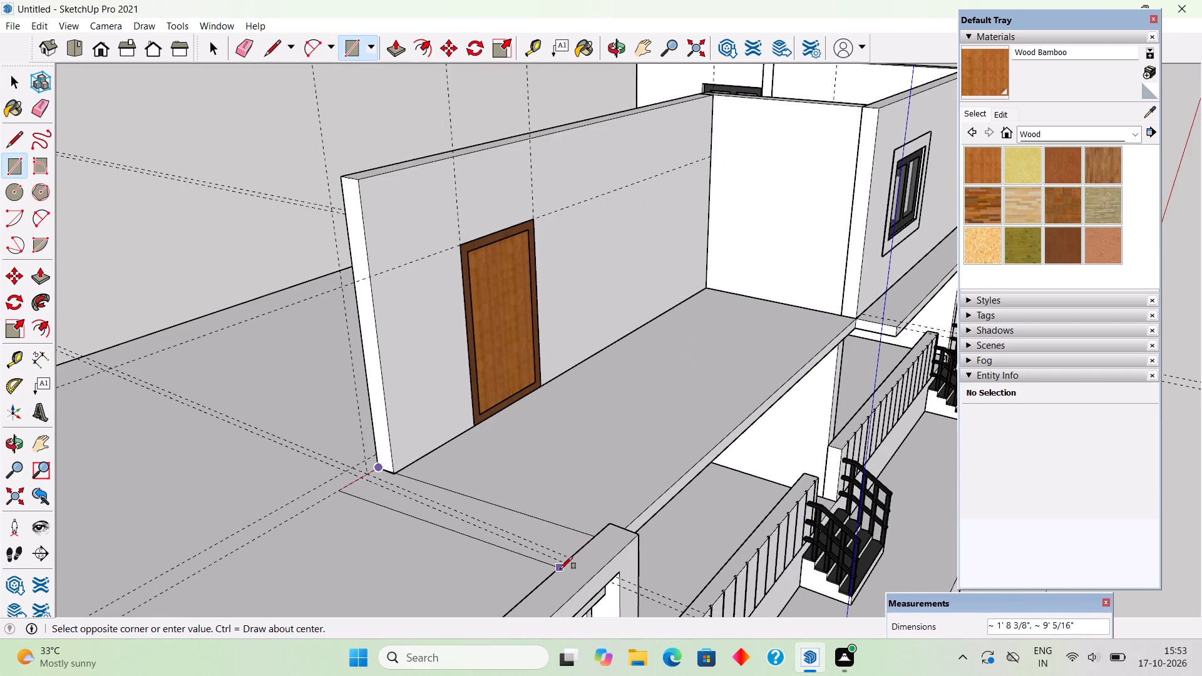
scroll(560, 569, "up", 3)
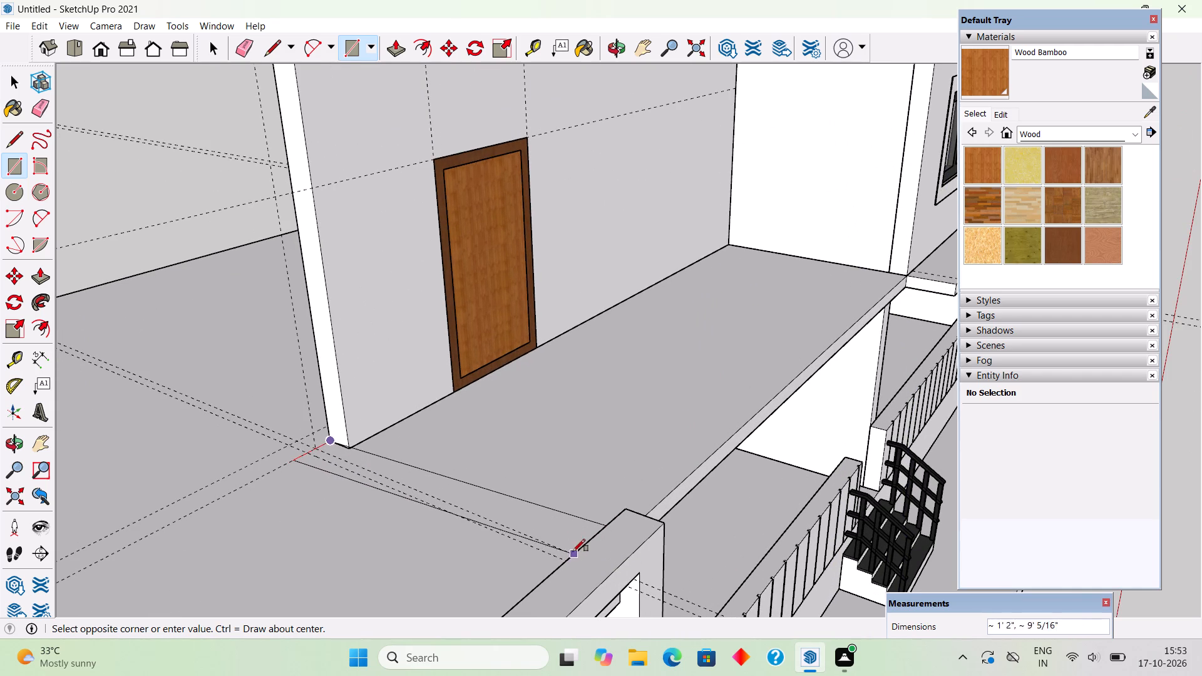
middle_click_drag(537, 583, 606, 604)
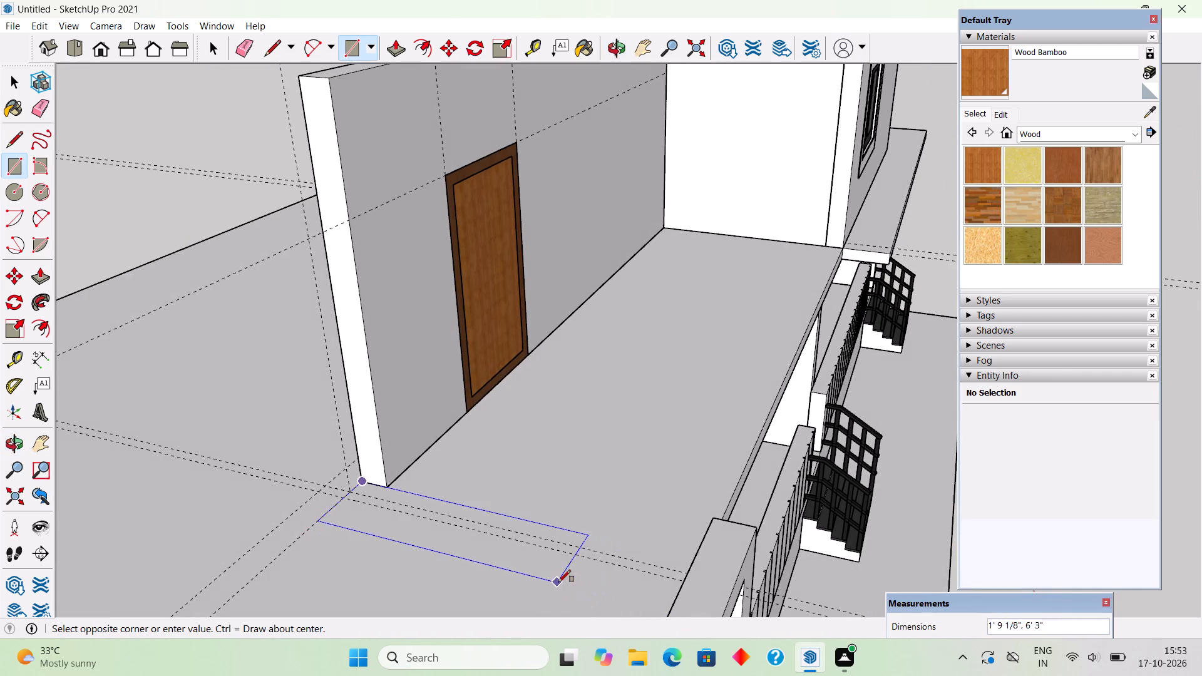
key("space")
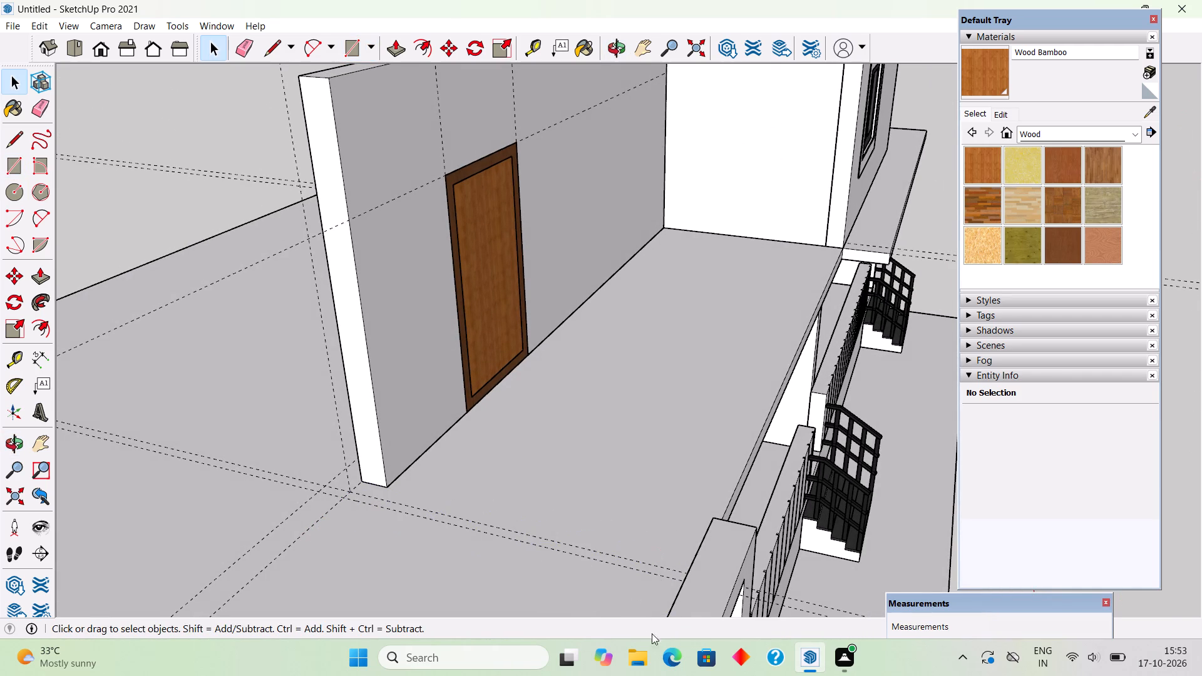
Open the long front wall's group and push/pull its free end face outward by about 5 13/16", and close the group.
scroll(364, 397, "up", 4)
double_click(353, 399)
left_click(353, 399)
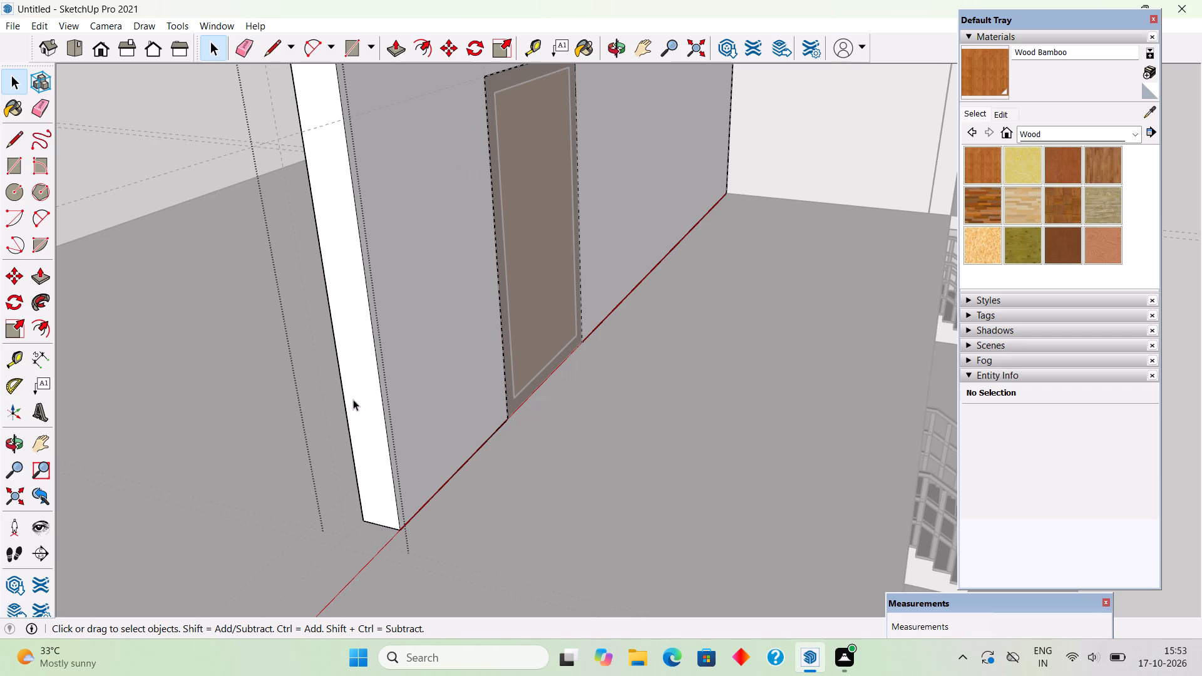
key("p")
left_click(353, 399)
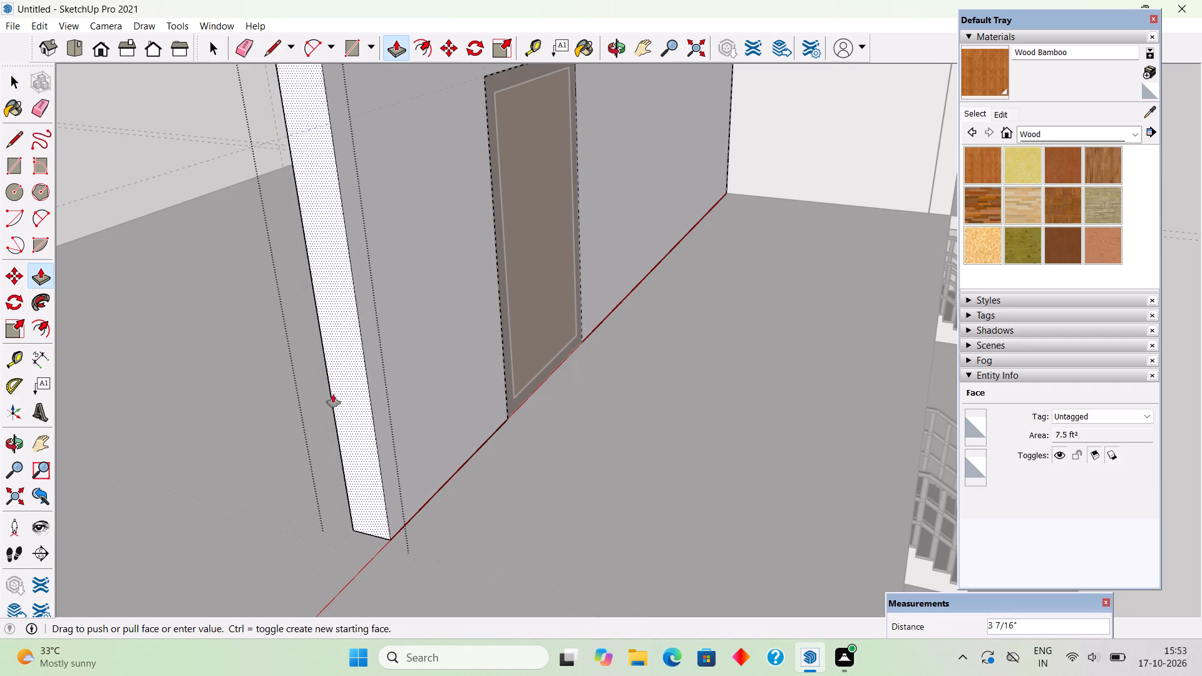
left_click(312, 313)
scroll(312, 313, "down", 4)
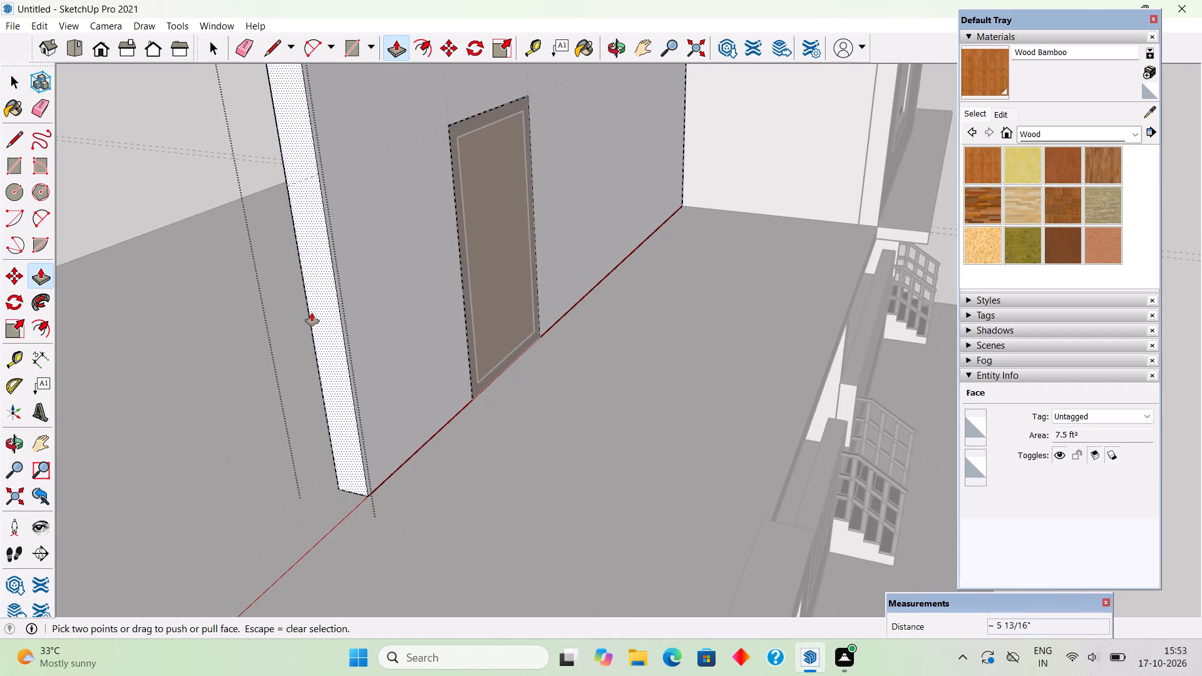
key("space")
left_click(180, 185)
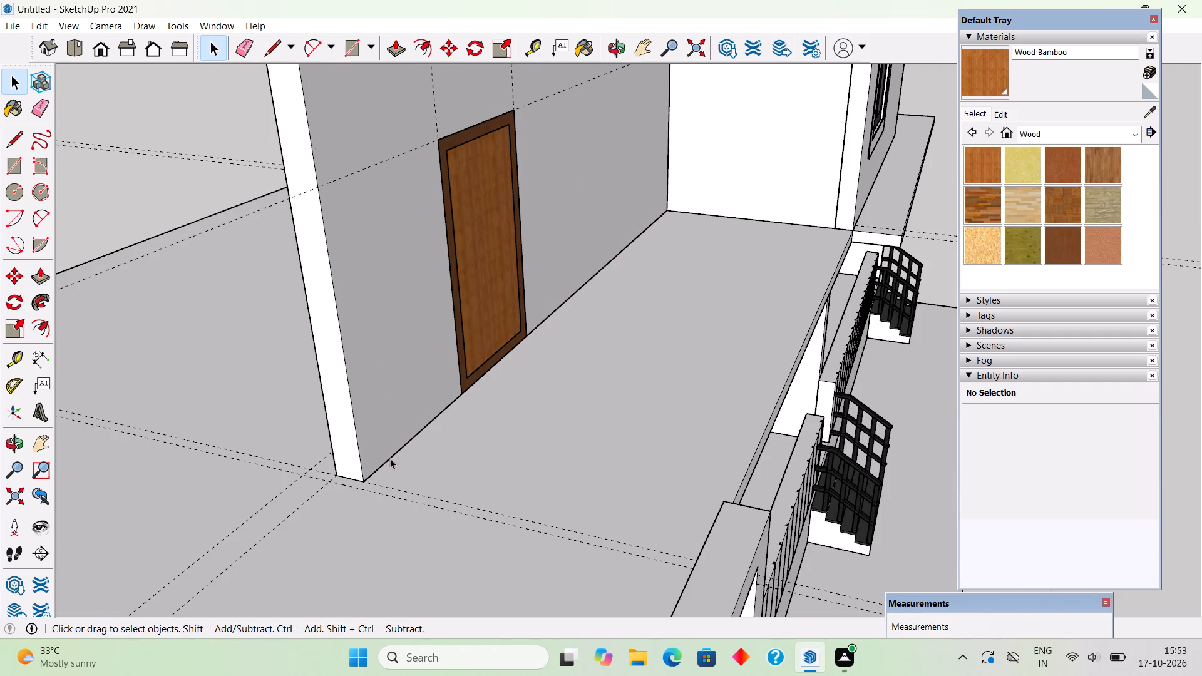
middle_click_drag(396, 465, 450, 481)
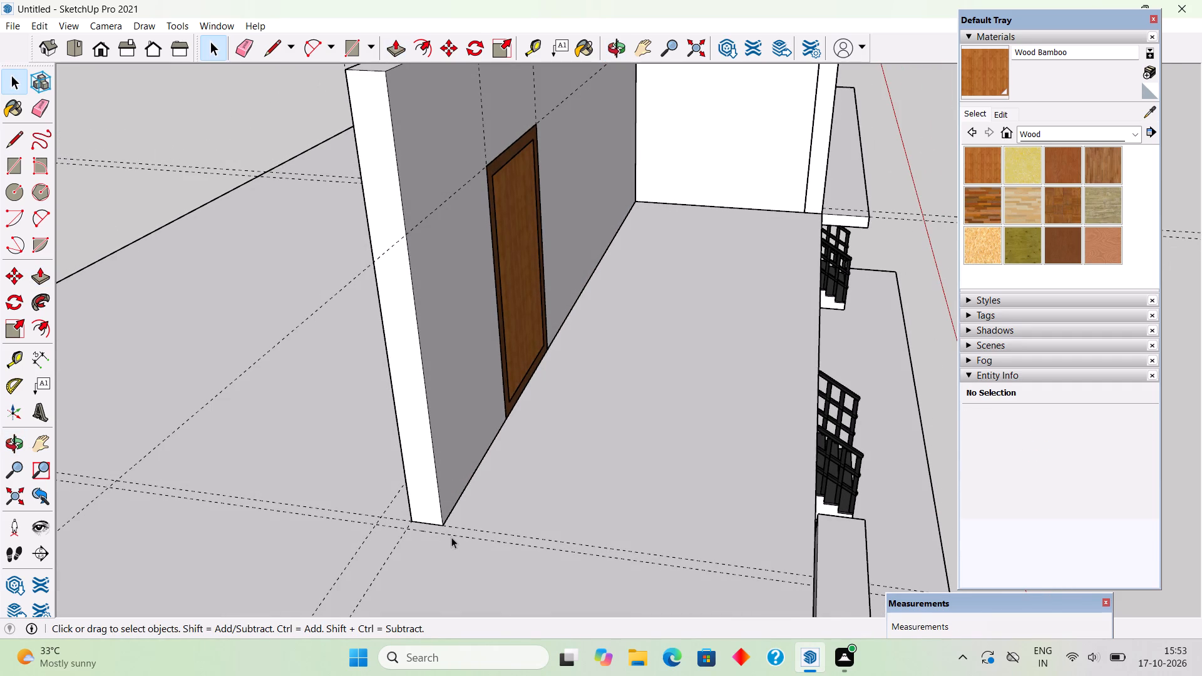
Delete the outer of the two closely spaced parallel guides beyond the long front wall's free end.
left_click(453, 538)
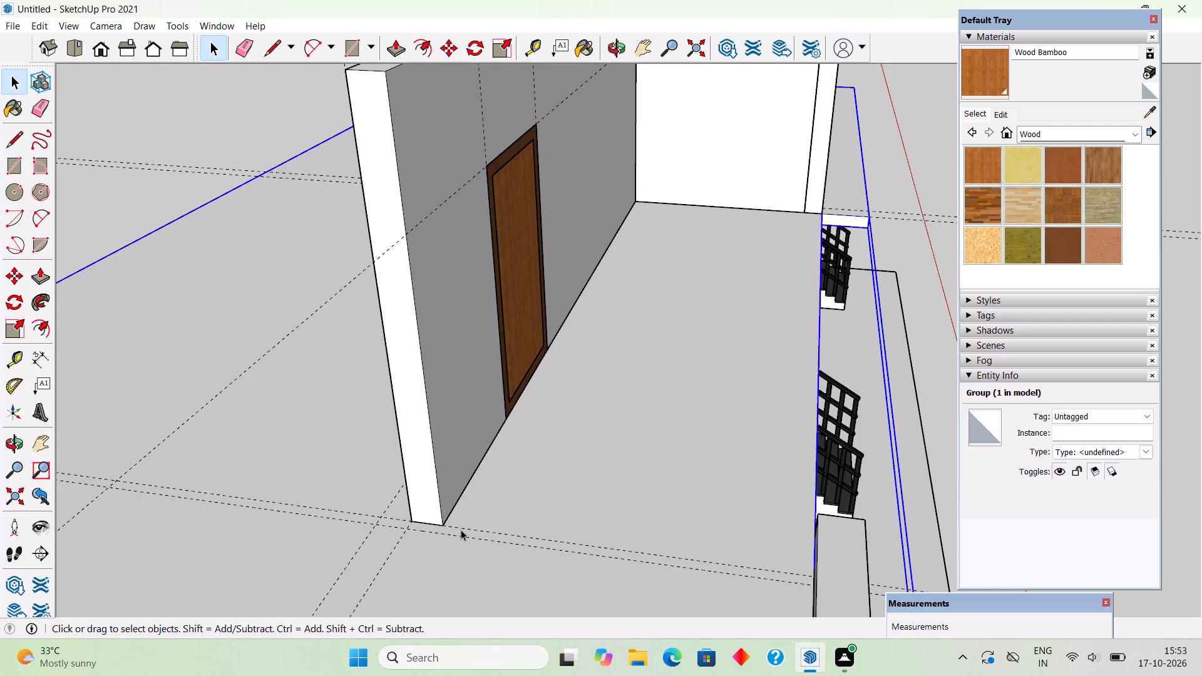
left_click(465, 537)
key("Delete")
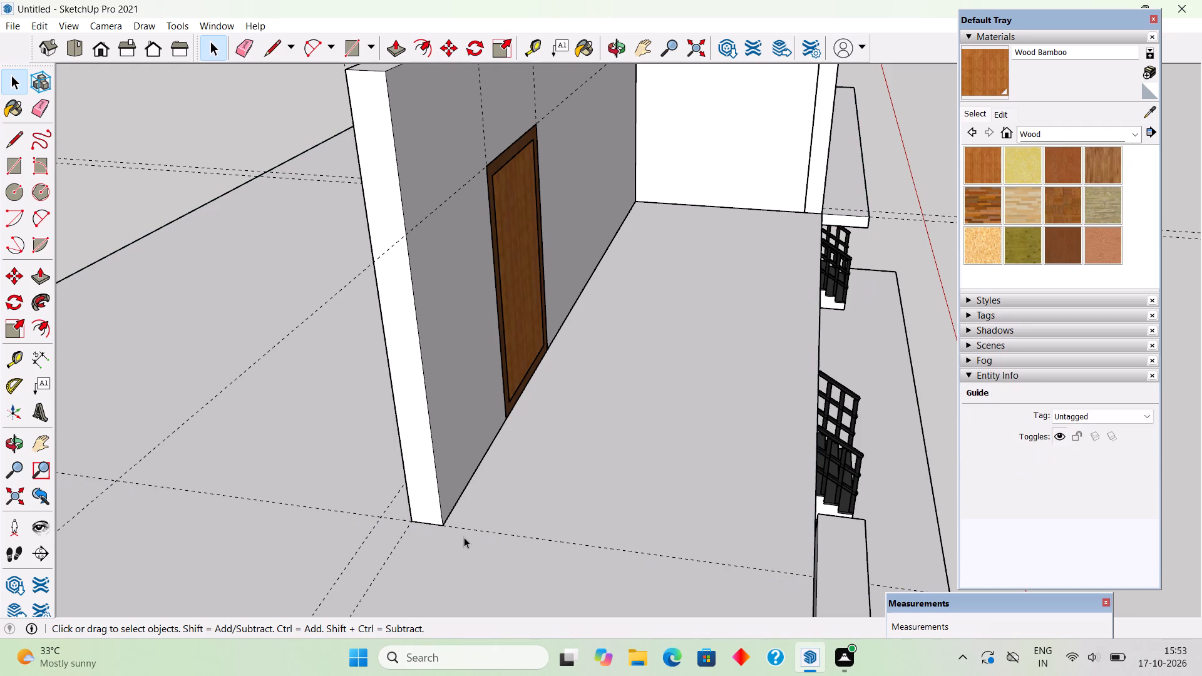
Place a guide 9" out from the remaining guide that runs along the long front wall's free end.
key("t")
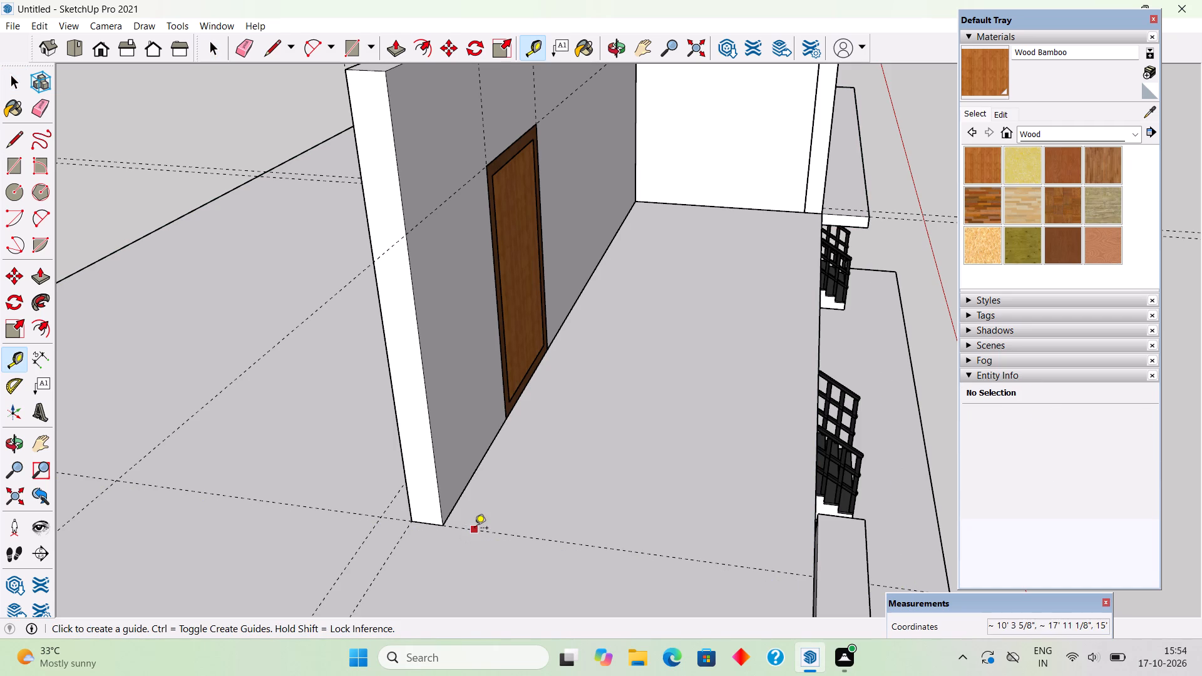
left_click(475, 529)
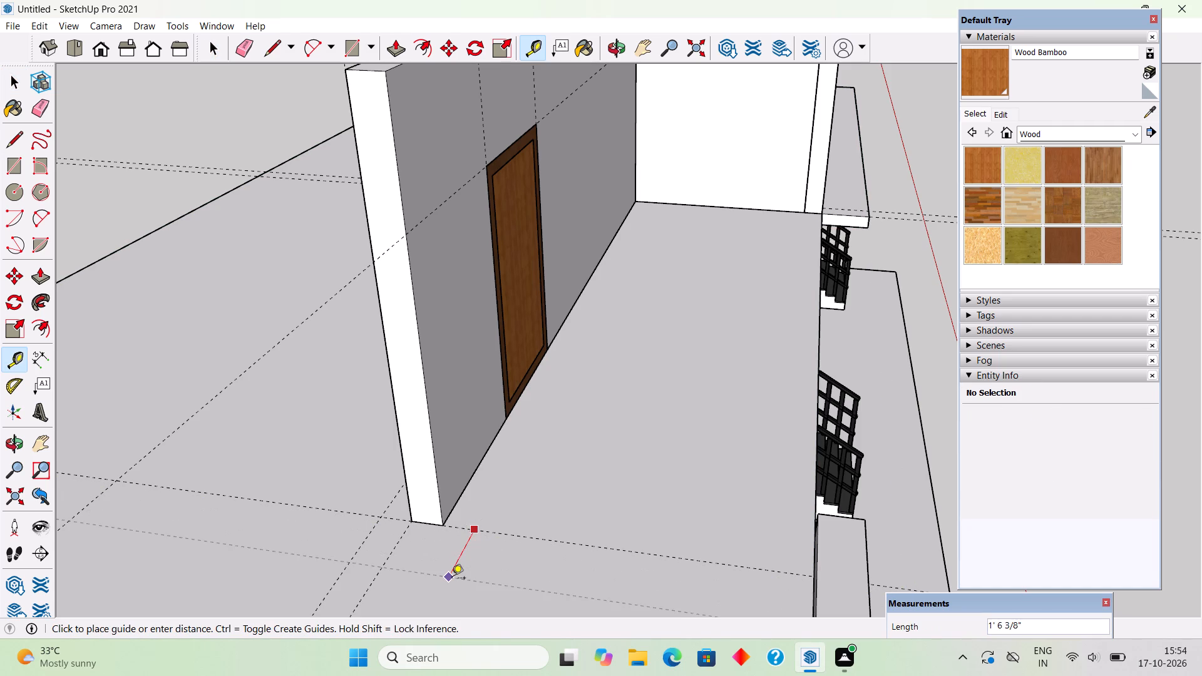
type("9\"")
key("Return")
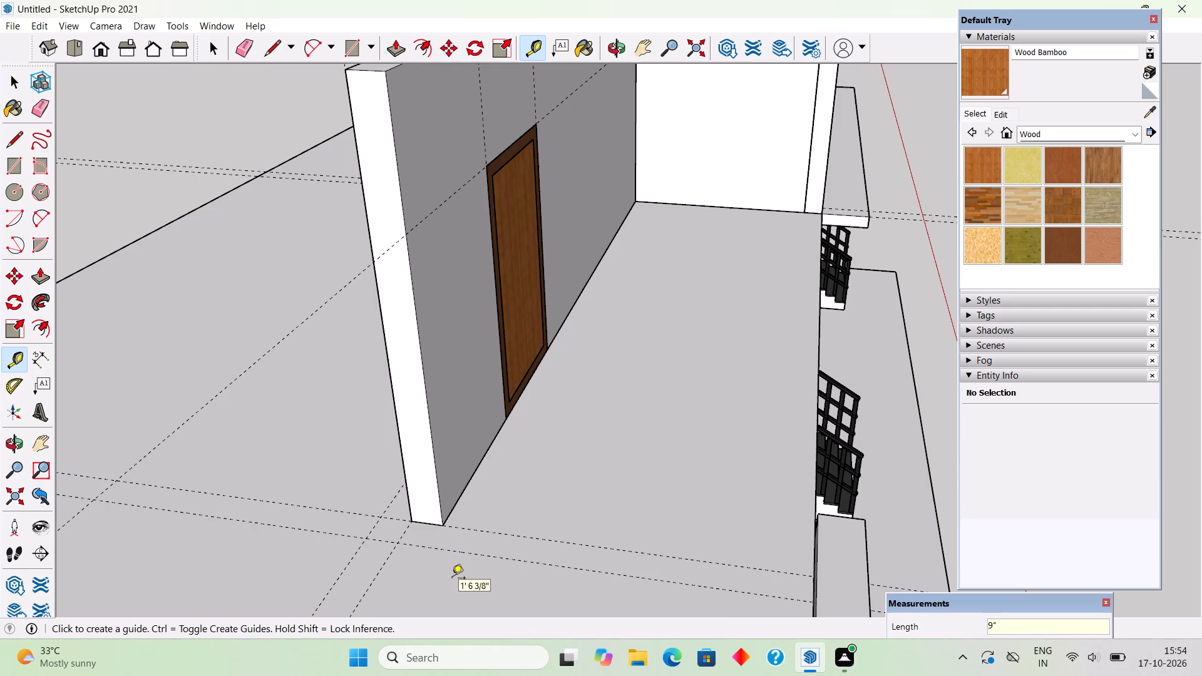
Draw a 9" by 9' rectangle between the two guides, from the slab's front edge to the long front wall's outer corner.
key("r")
scroll(813, 601, "up", 2)
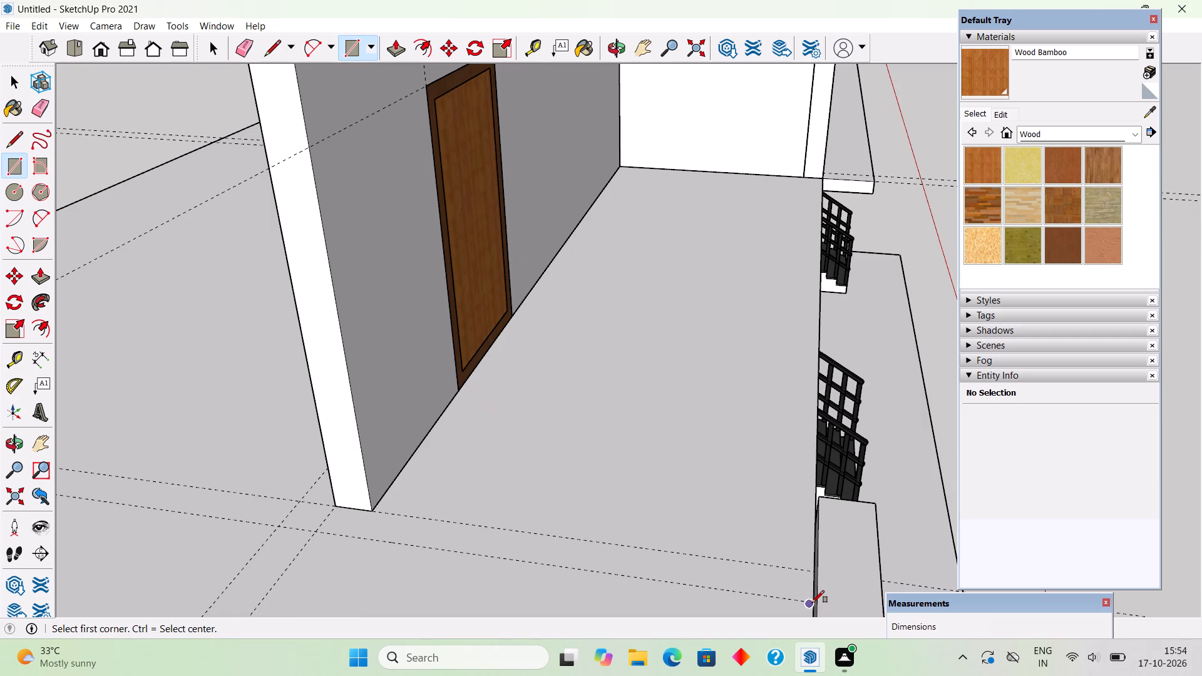
scroll(816, 598, "up", 10)
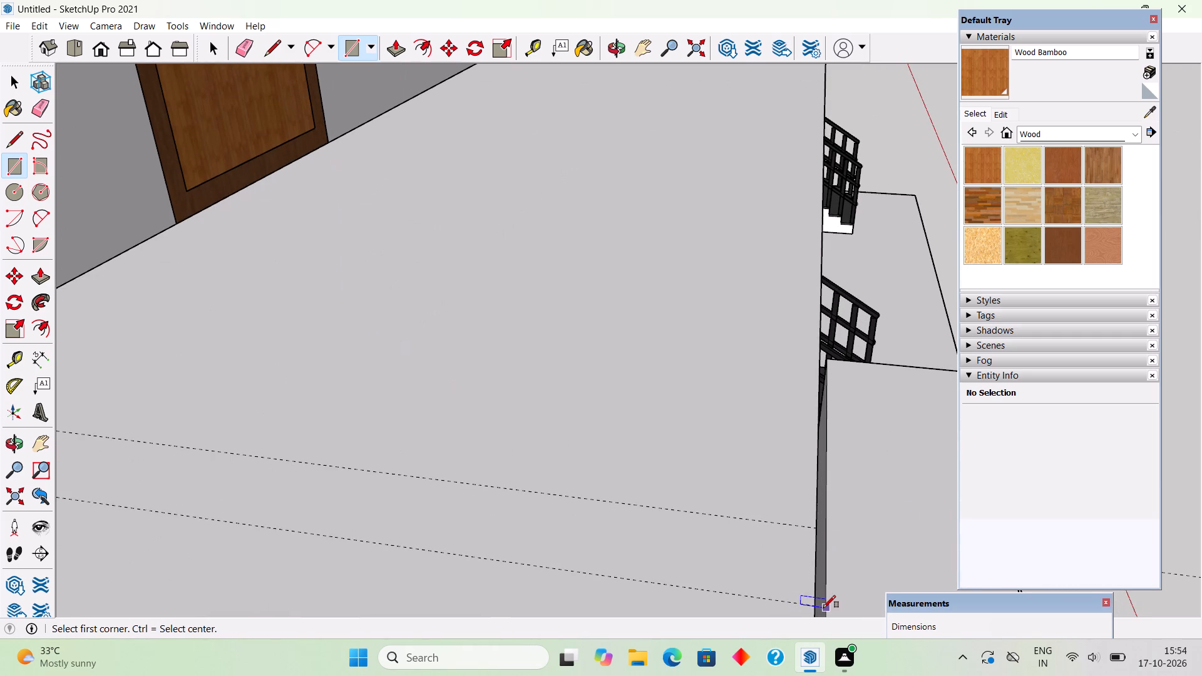
left_click(818, 607)
scroll(697, 540, "down", 7)
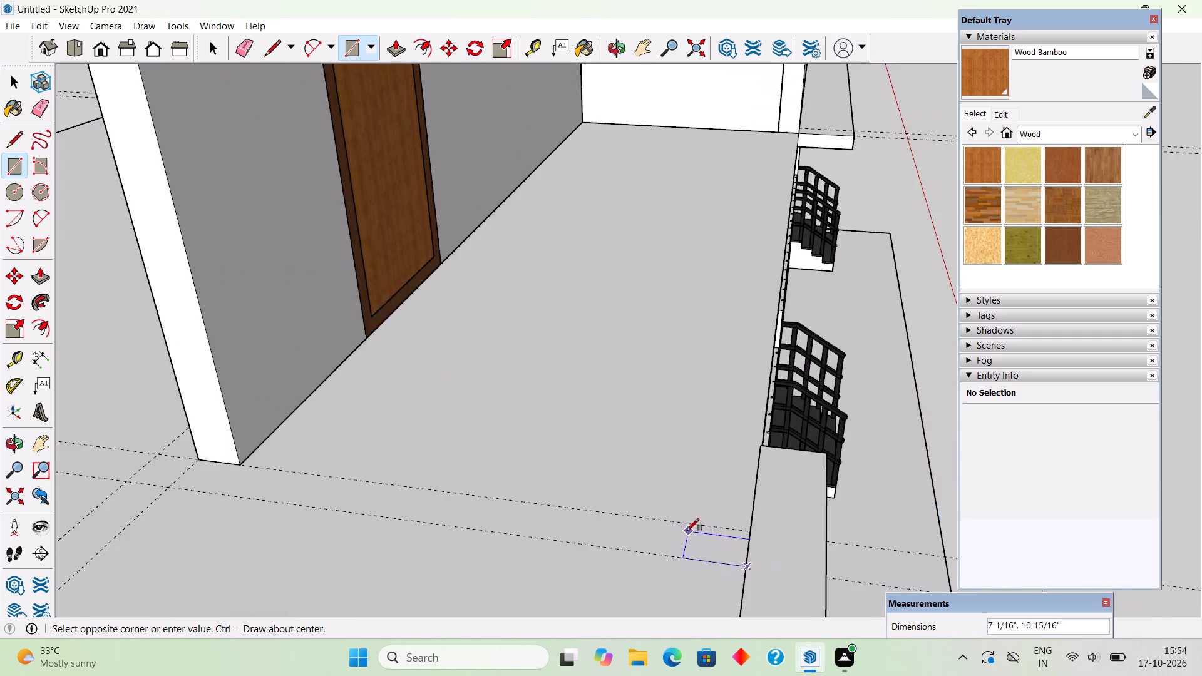
scroll(687, 531, "down", 4)
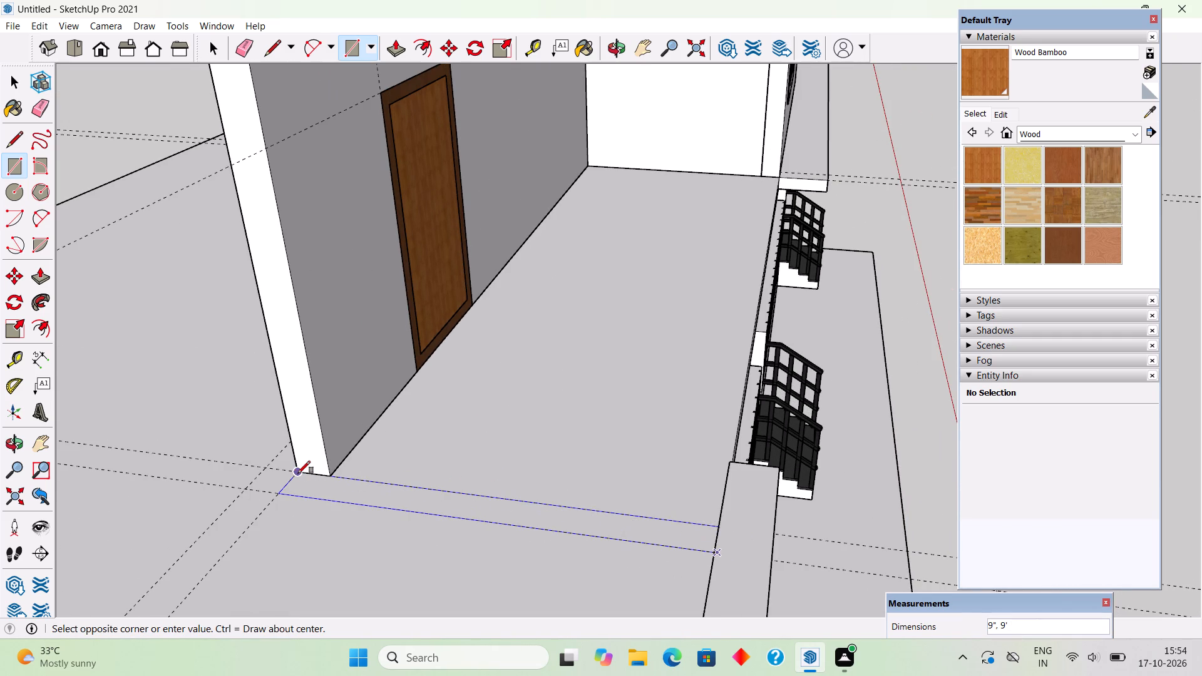
left_click(299, 467)
Push/pull the 9" strip up 10' to the top of the long front wall to form a side wall.
key("p")
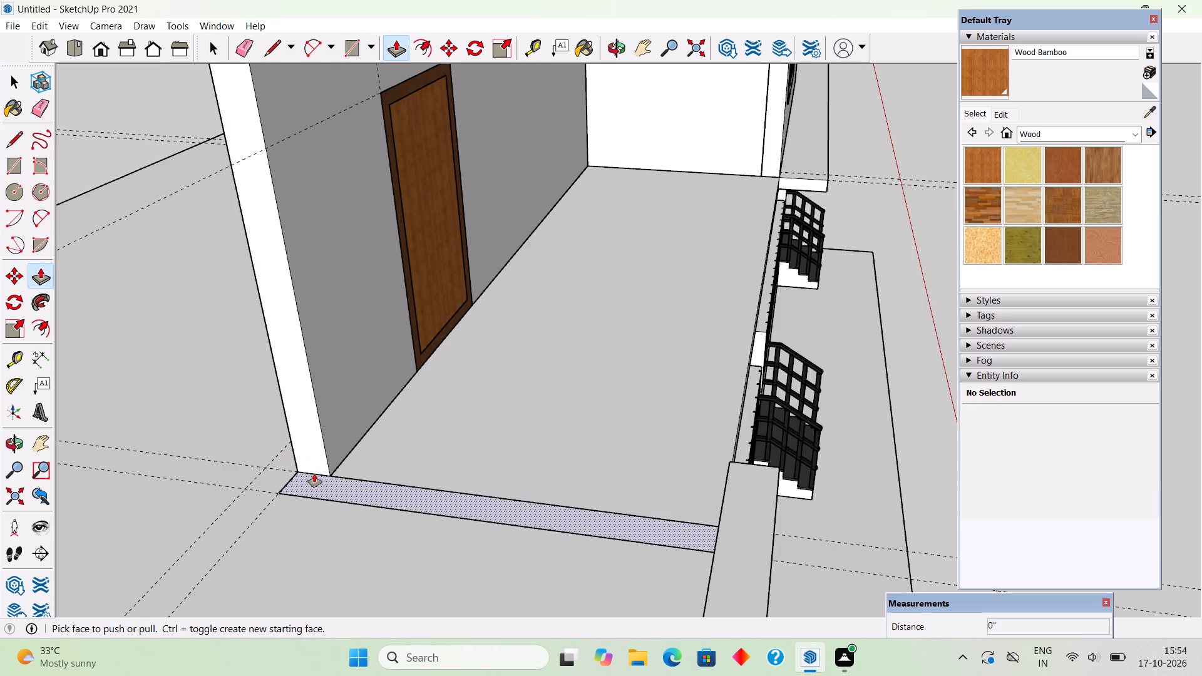
left_click(314, 474)
scroll(316, 454, "down", 5)
middle_click_drag(324, 178, 421, 262)
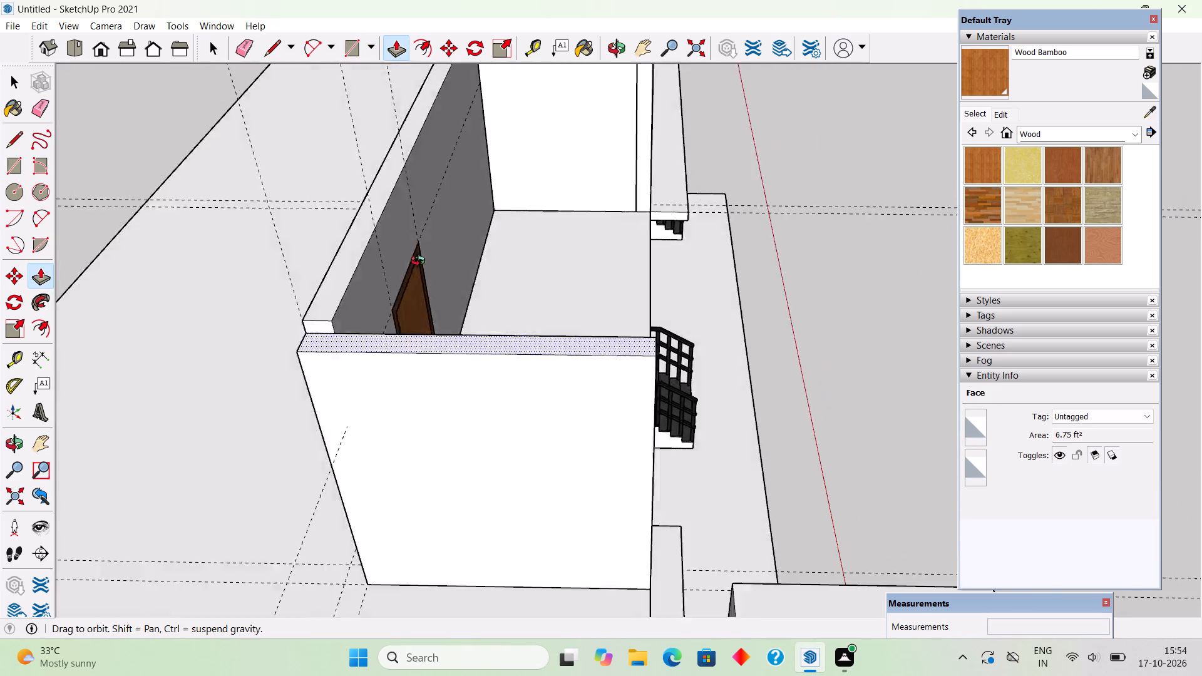
middle_click_drag(421, 262, 448, 273)
left_click(430, 276)
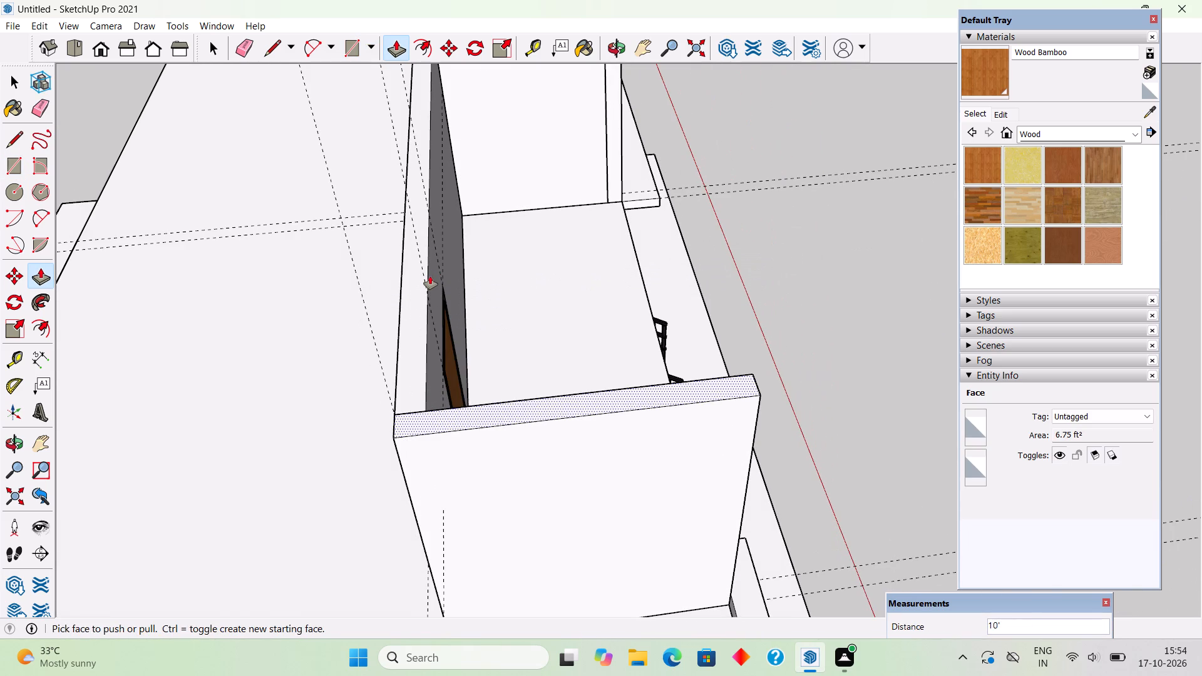
Make the new upper side wall a group.
key("space")
triple_click(550, 424)
right_click(550, 424)
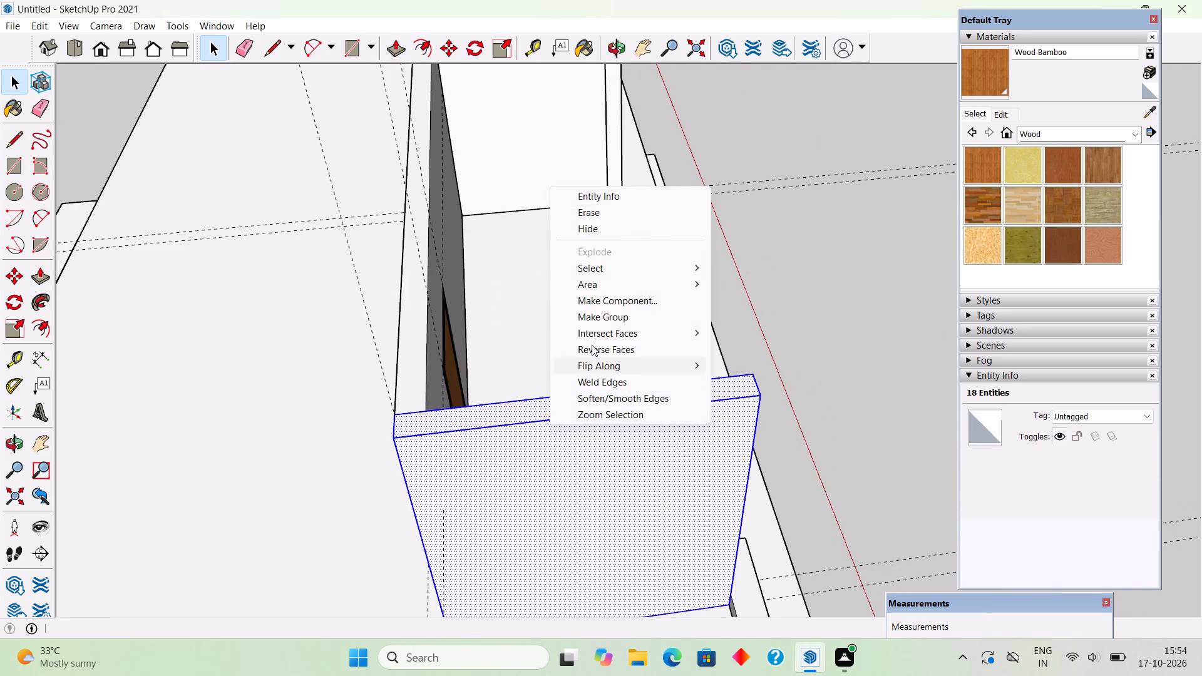
left_click(600, 315)
left_click(746, 341)
Open the long front wall's group, widen the door opening by pushing its side face back 1', and close the group.
middle_click_drag(786, 450, 381, 335)
scroll(383, 333, "down", 4)
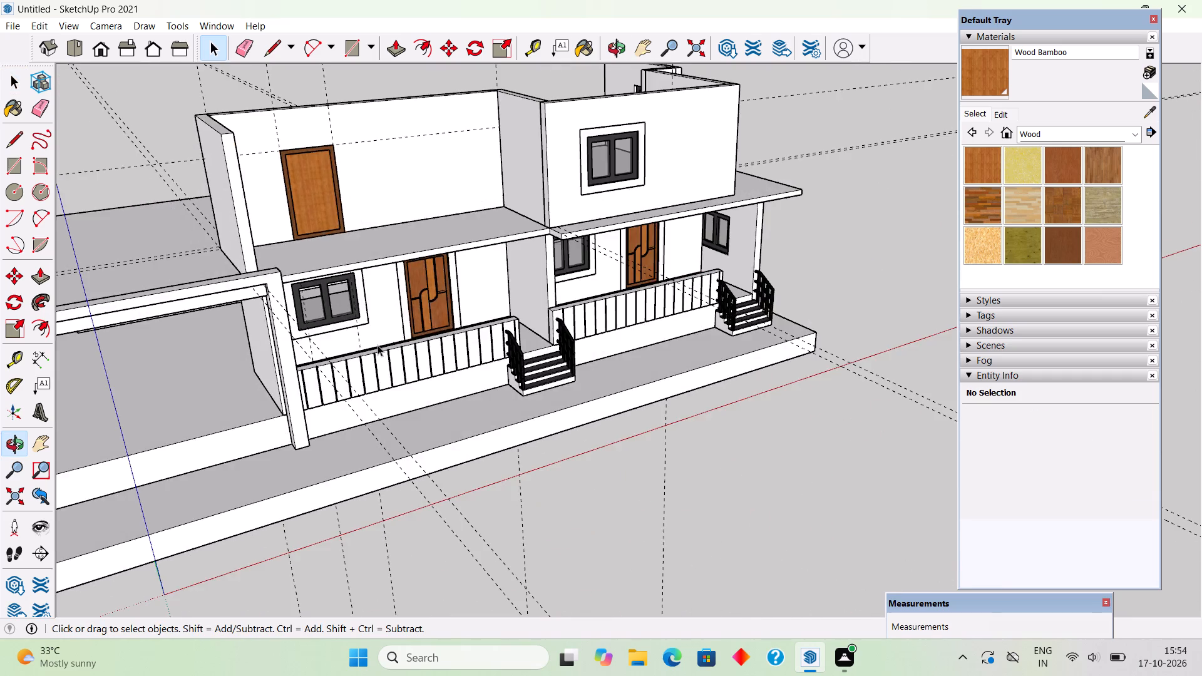
scroll(378, 345, "down", 5)
middle_click_drag(378, 392, 200, 276)
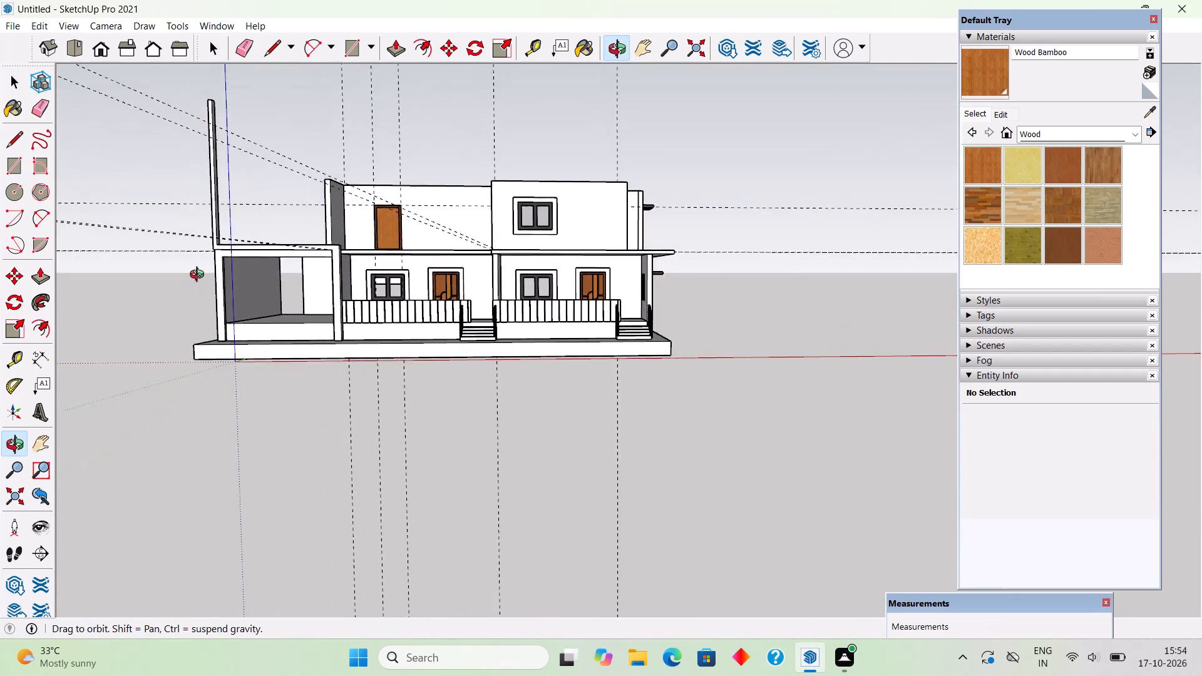
middle_click_drag(200, 276, 453, 469)
scroll(367, 333, "up", 11)
middle_click_drag(294, 290, 876, 379)
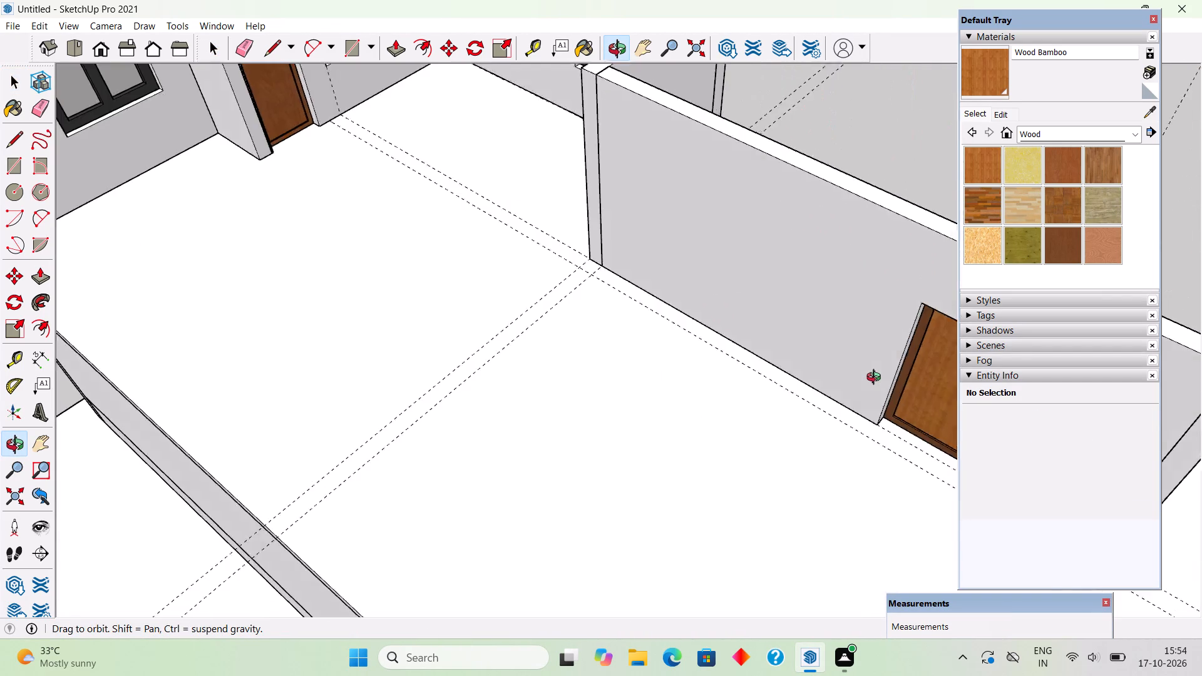
middle_click_drag(876, 379, 737, 290)
scroll(821, 284, "up", 3)
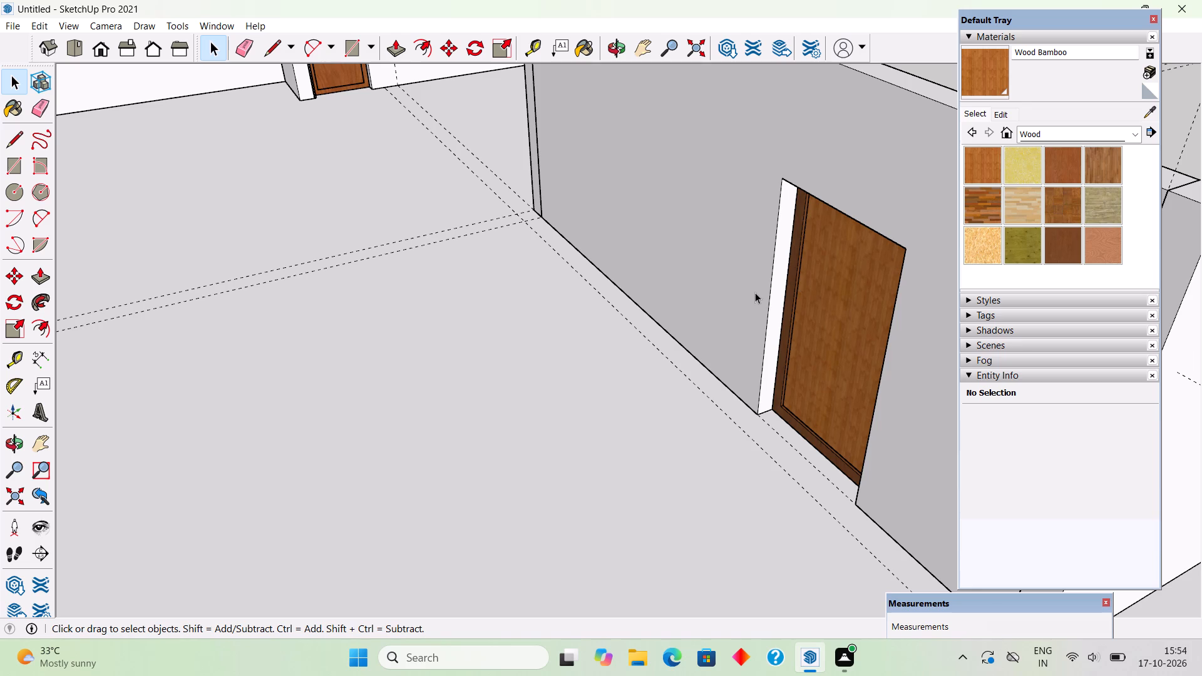
triple_click(774, 330)
left_click(774, 330)
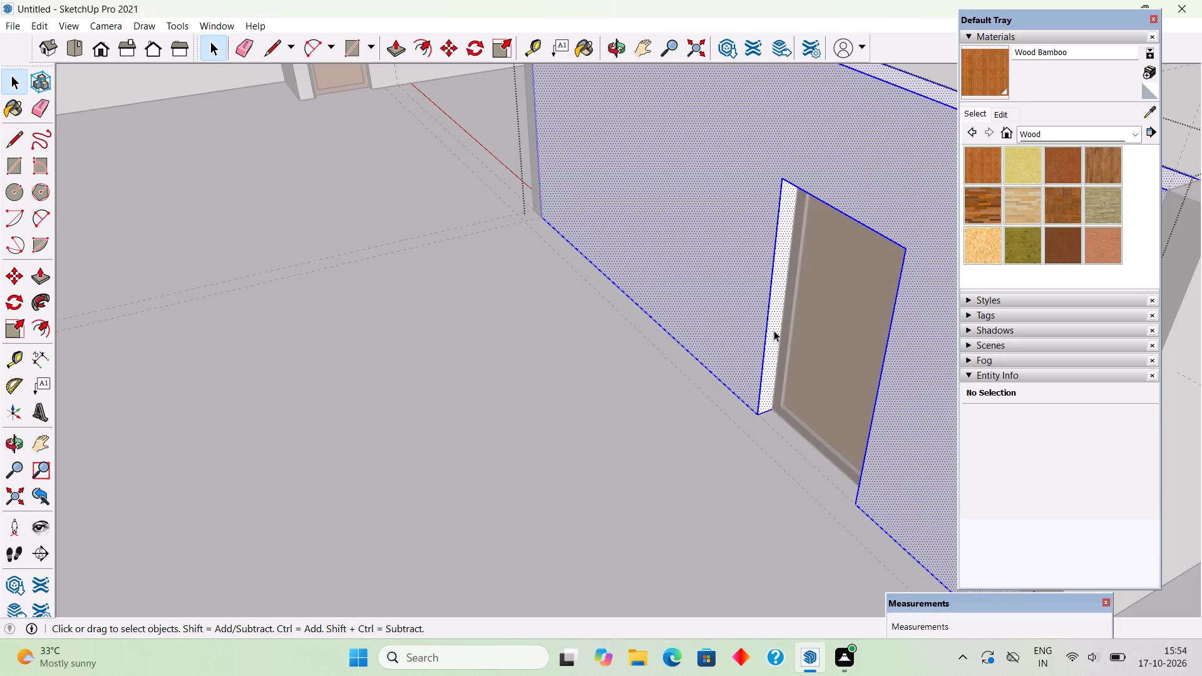
scroll(775, 329, "up", 5)
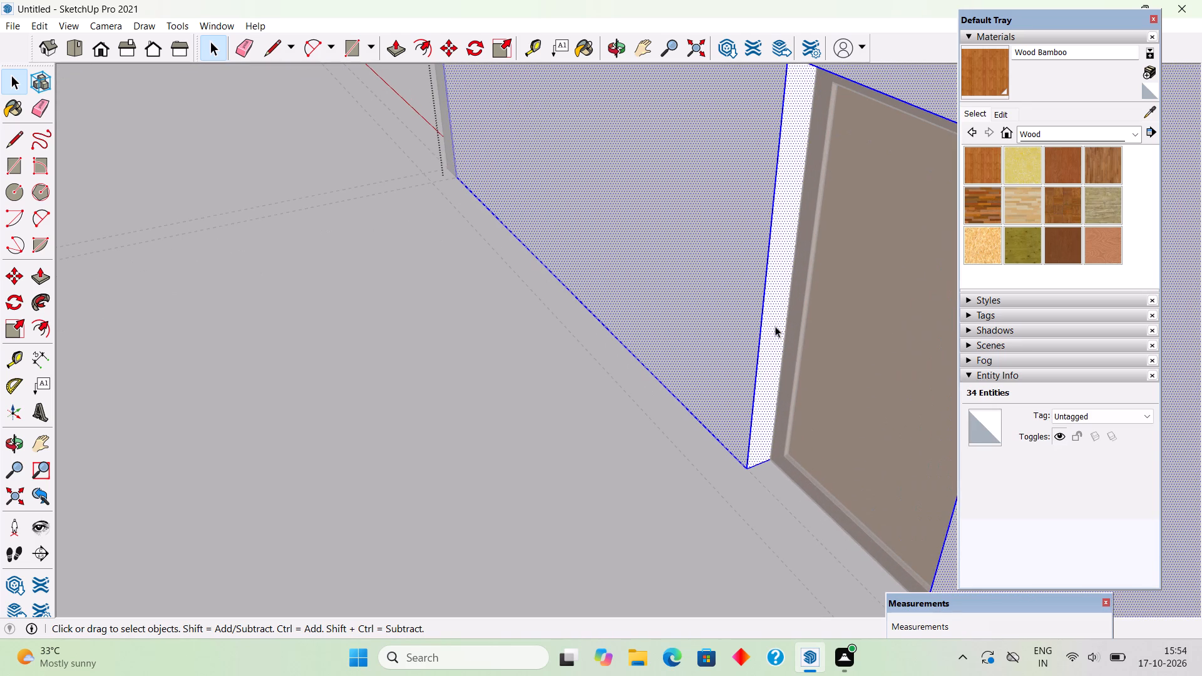
key("p")
left_click(776, 325)
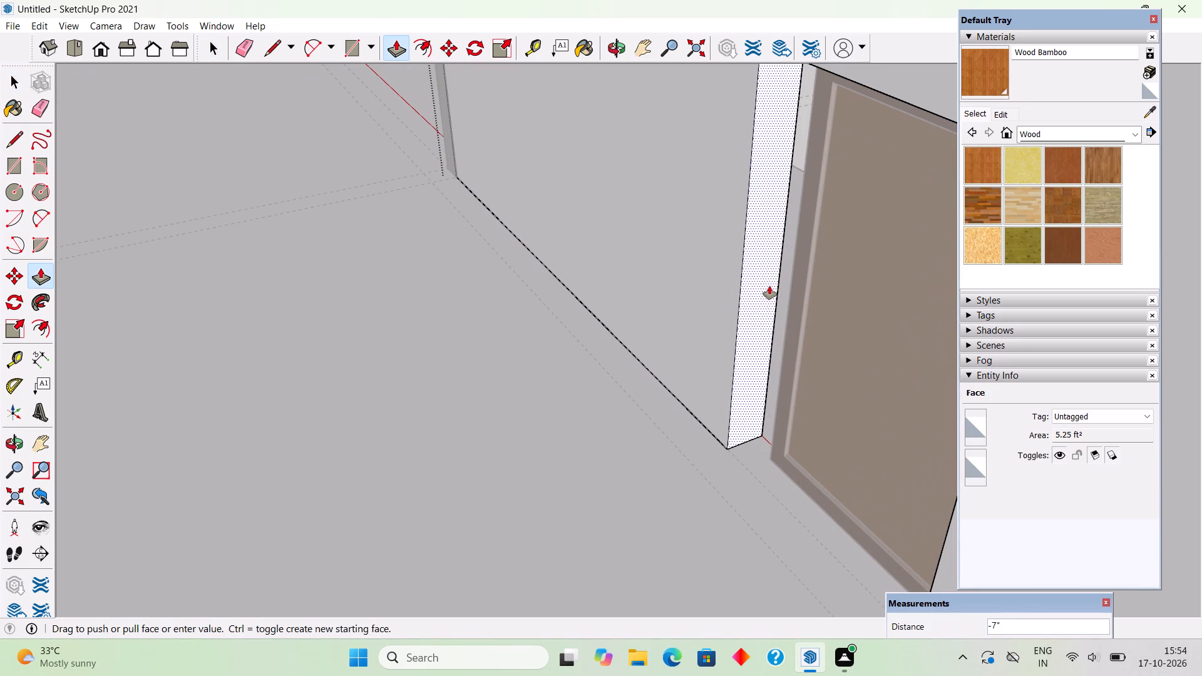
type("1'")
key("Return")
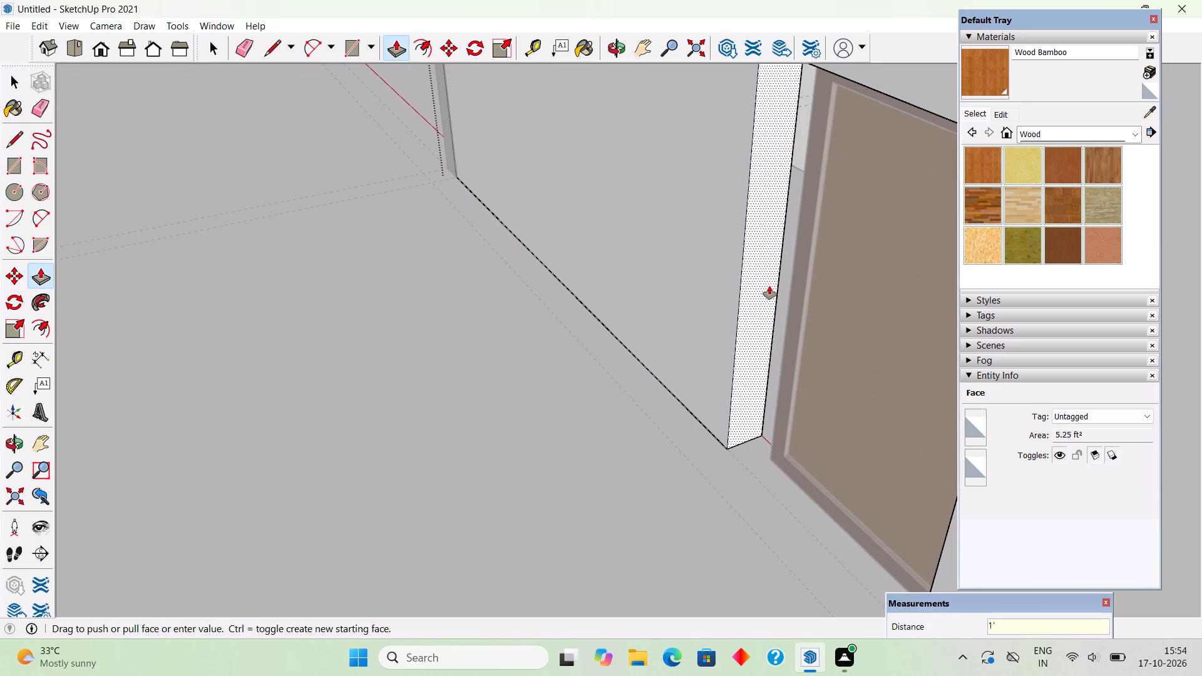
key("space")
scroll(769, 286, "down", 16)
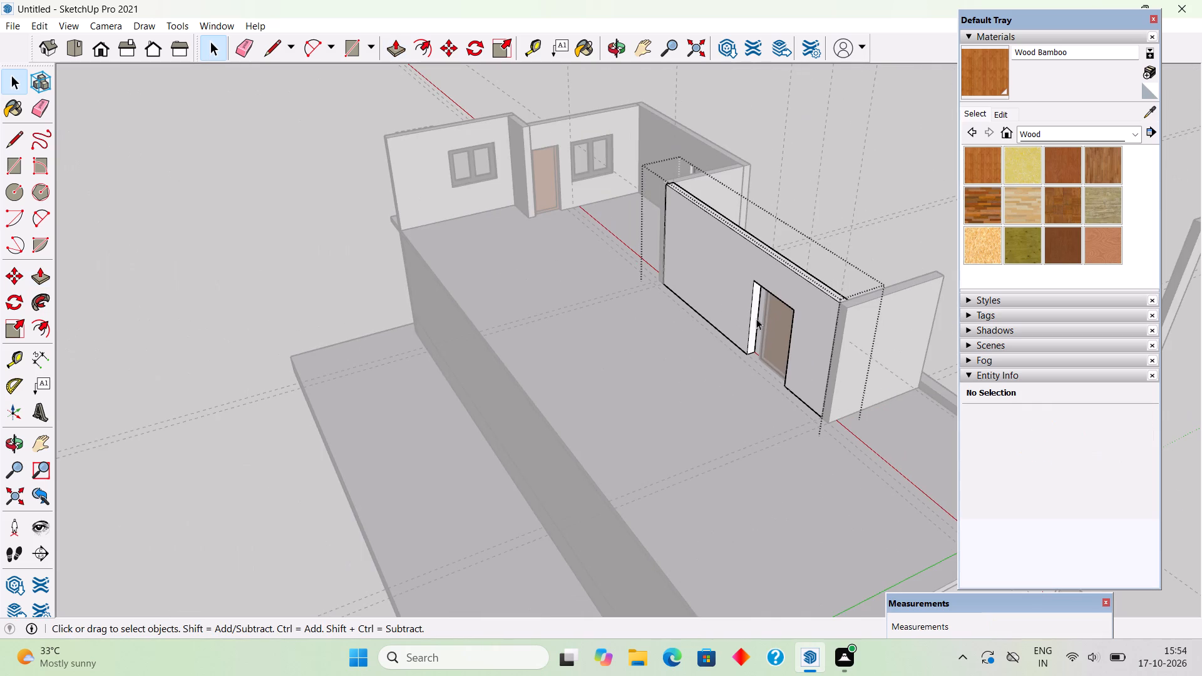
left_click(830, 155)
Group the upper front door's panel and frame together.
middle_click_drag(839, 366, 144, 297)
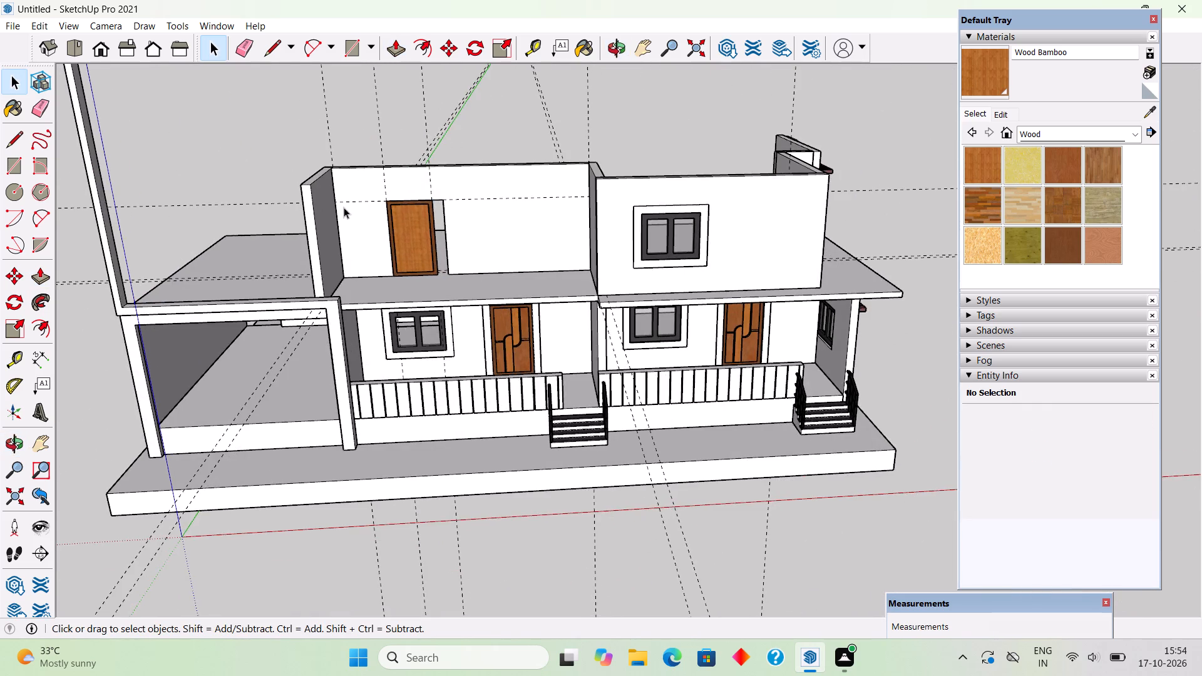
scroll(347, 209, "up", 6)
scroll(504, 218, "up", 4)
middle_click_drag(498, 267, 371, 287)
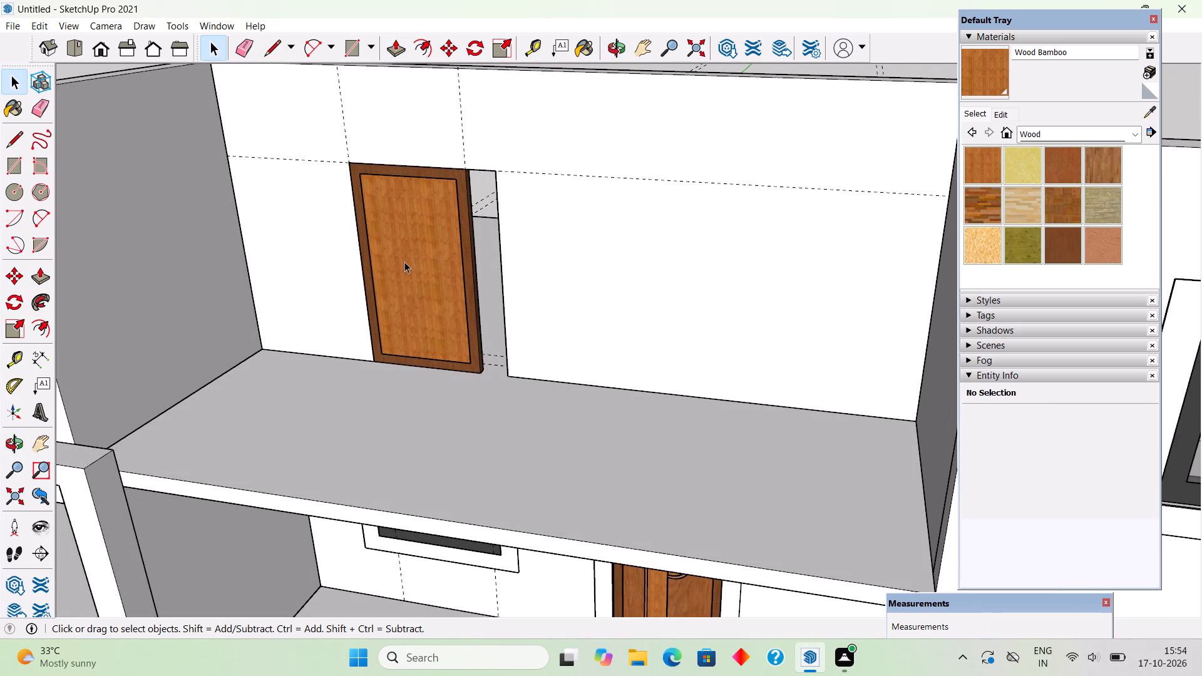
left_click(405, 261)
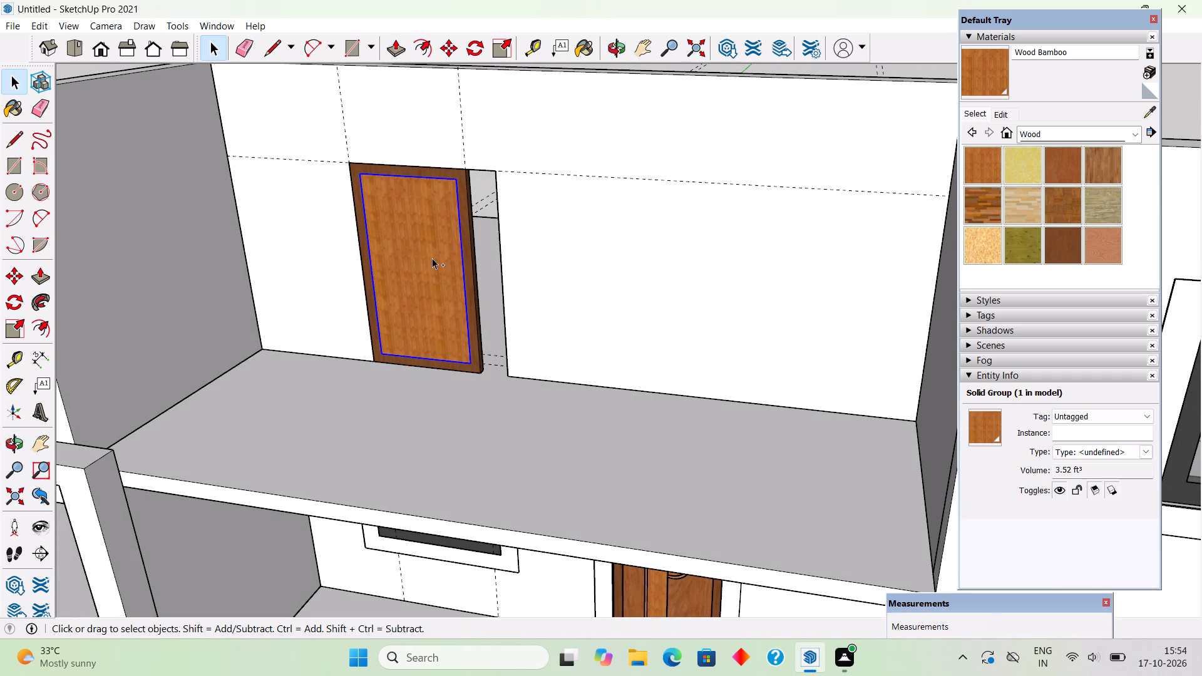
left_click(471, 303, "ctrl")
right_click(471, 303, "ctrl")
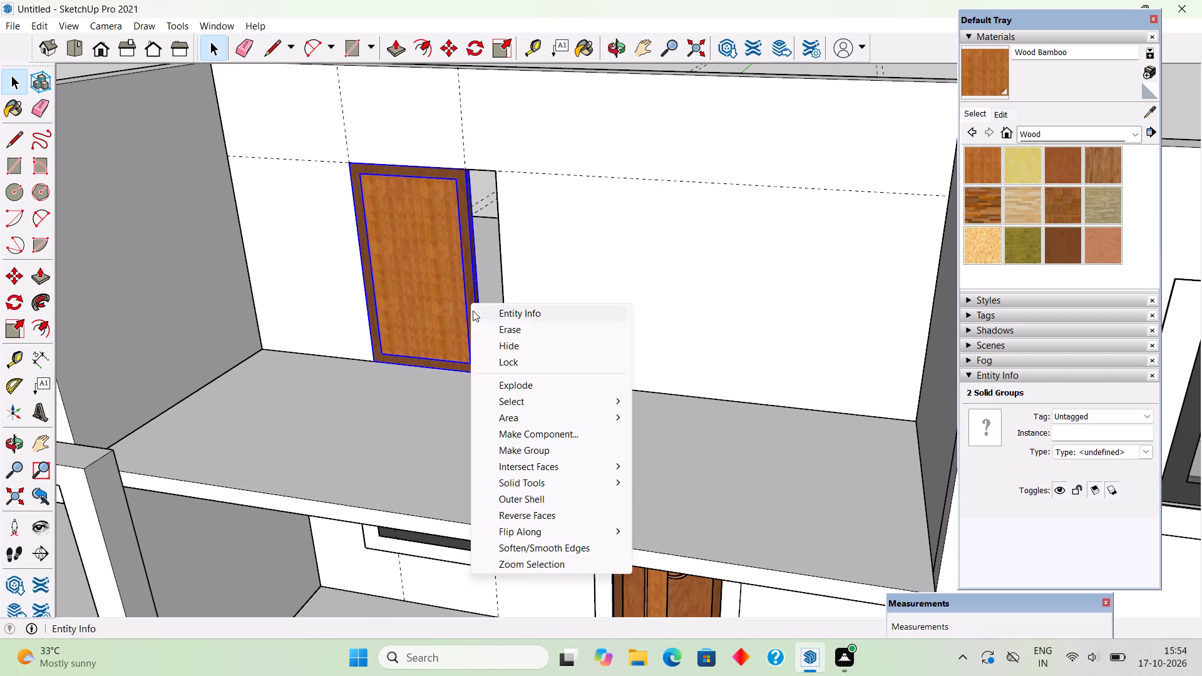
left_click(518, 449)
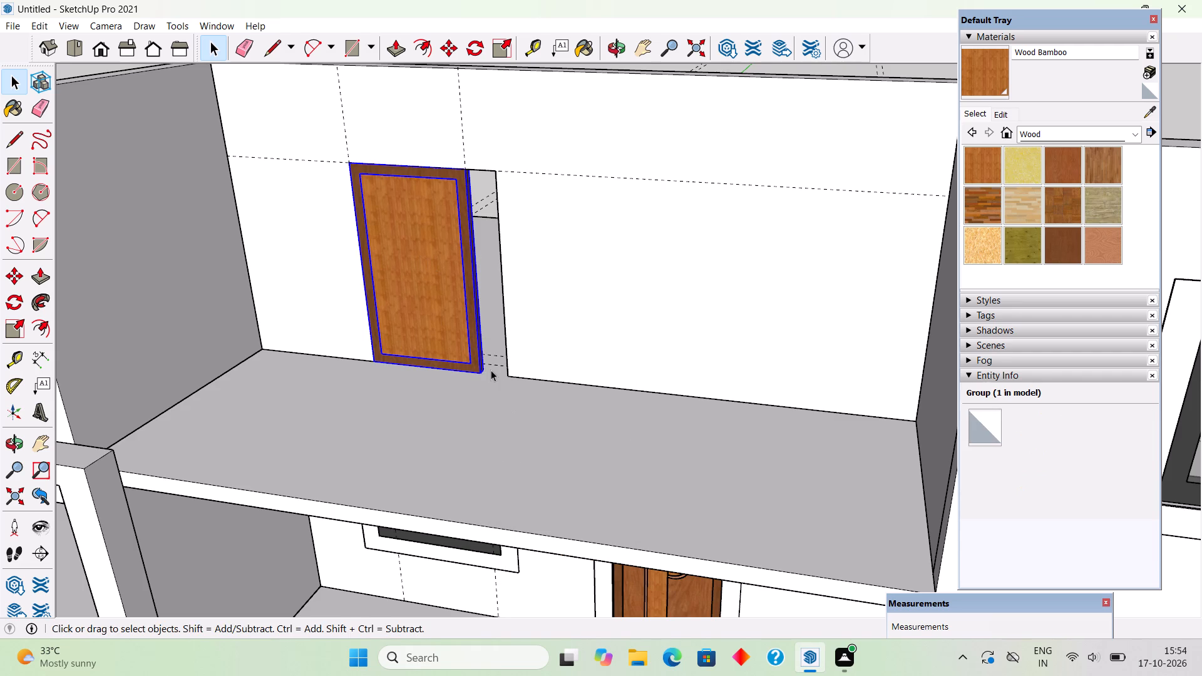
Scale the upper front door group widthwise by 1.25 to fill the widened opening.
key("s")
scroll(490, 286, "up", 9)
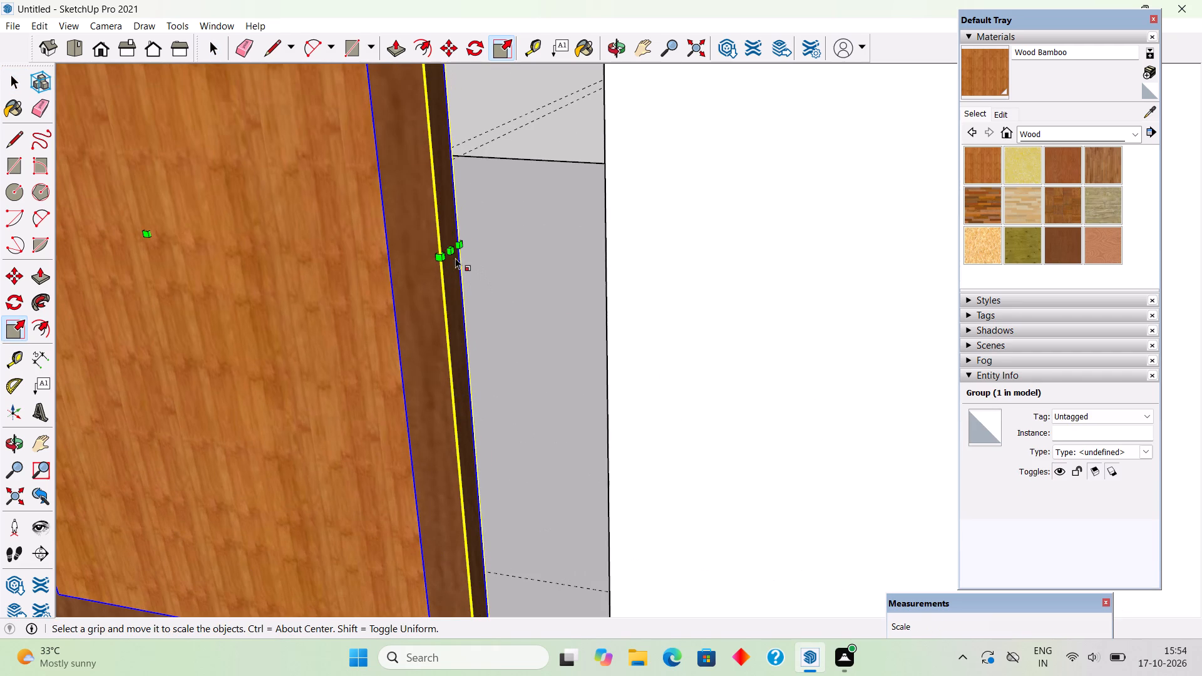
left_click(455, 252)
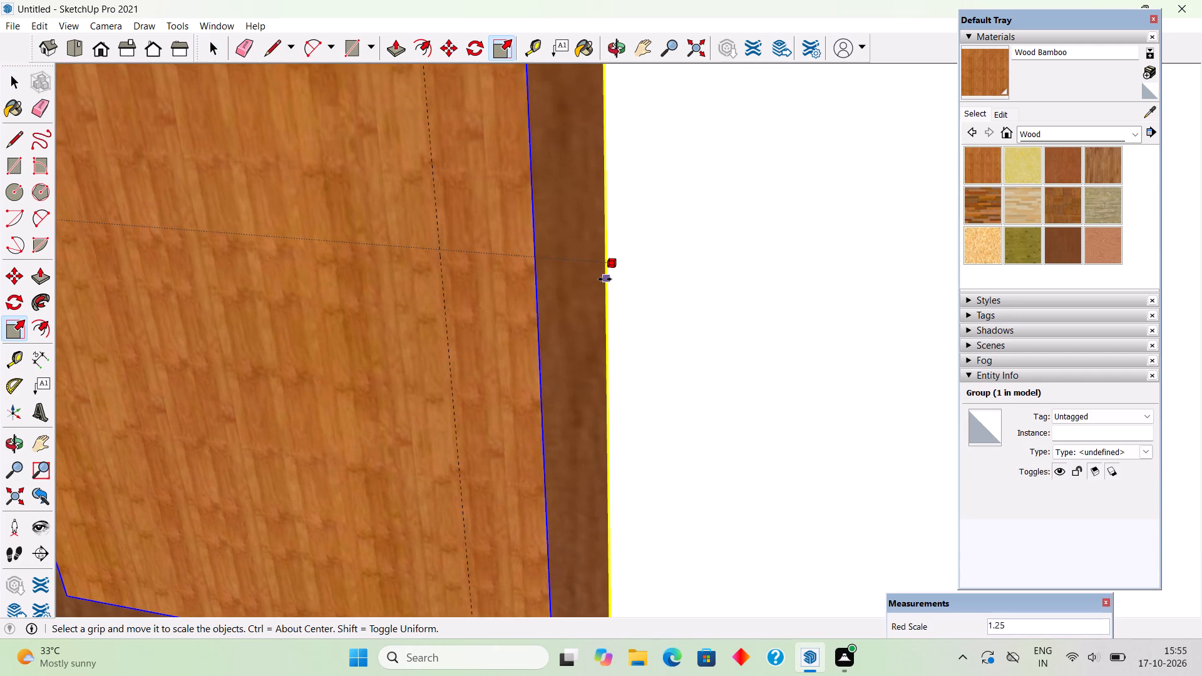
left_click(605, 279)
scroll(605, 279, "down", 19)
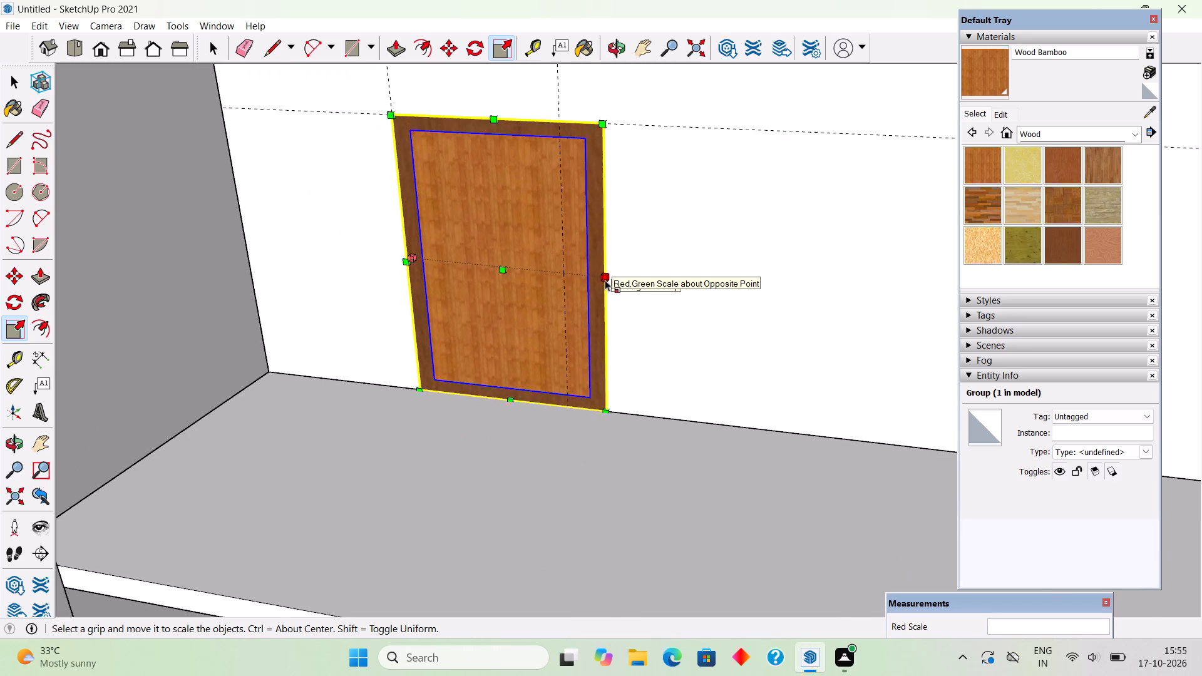
scroll(605, 280, "down", 3)
middle_click_drag(747, 458, 840, 357)
scroll(840, 357, "down", 4)
middle_click_drag(840, 392, 841, 420)
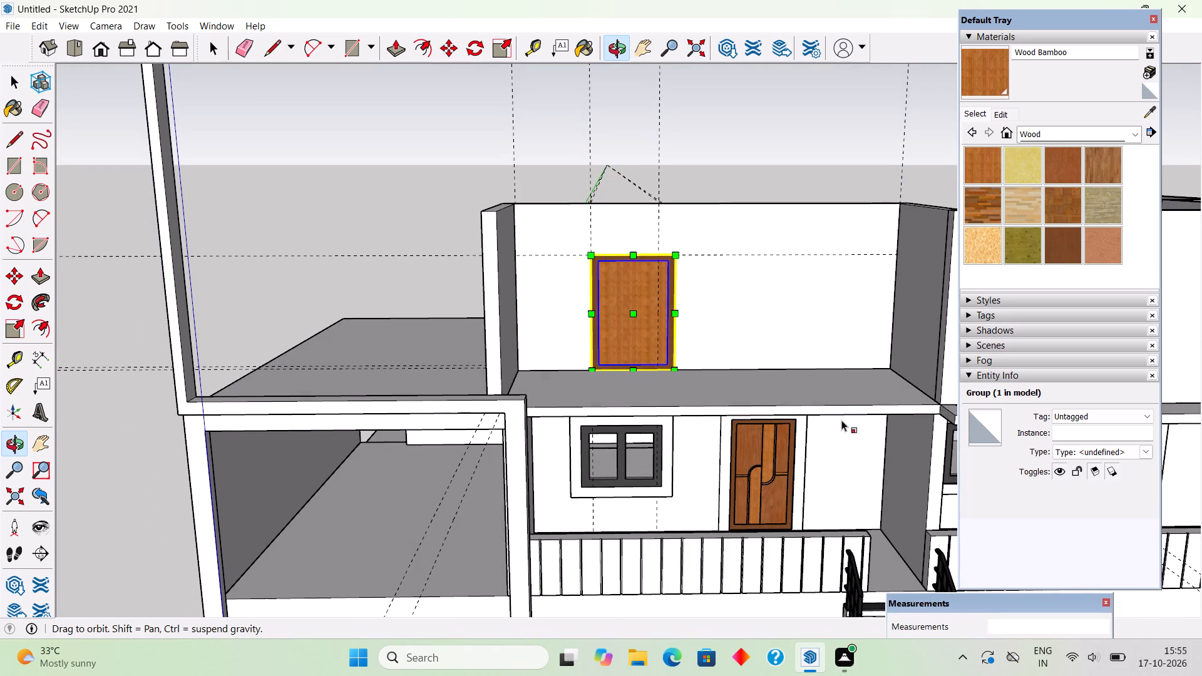
key("space")
left_click(774, 123)
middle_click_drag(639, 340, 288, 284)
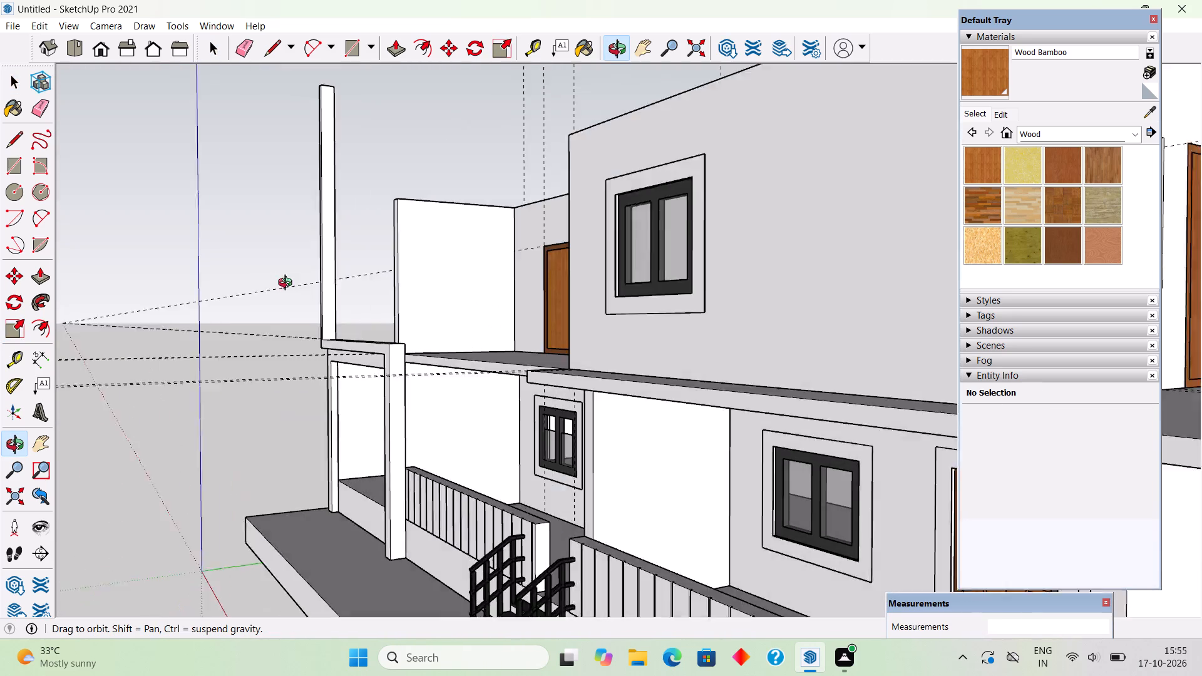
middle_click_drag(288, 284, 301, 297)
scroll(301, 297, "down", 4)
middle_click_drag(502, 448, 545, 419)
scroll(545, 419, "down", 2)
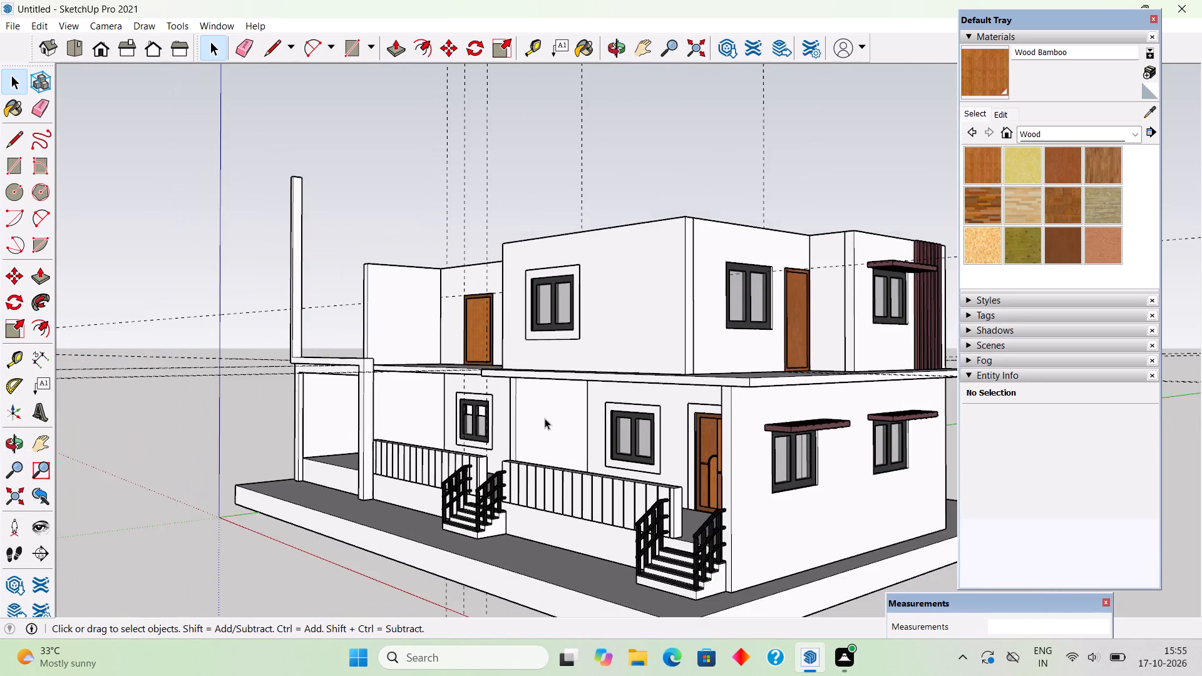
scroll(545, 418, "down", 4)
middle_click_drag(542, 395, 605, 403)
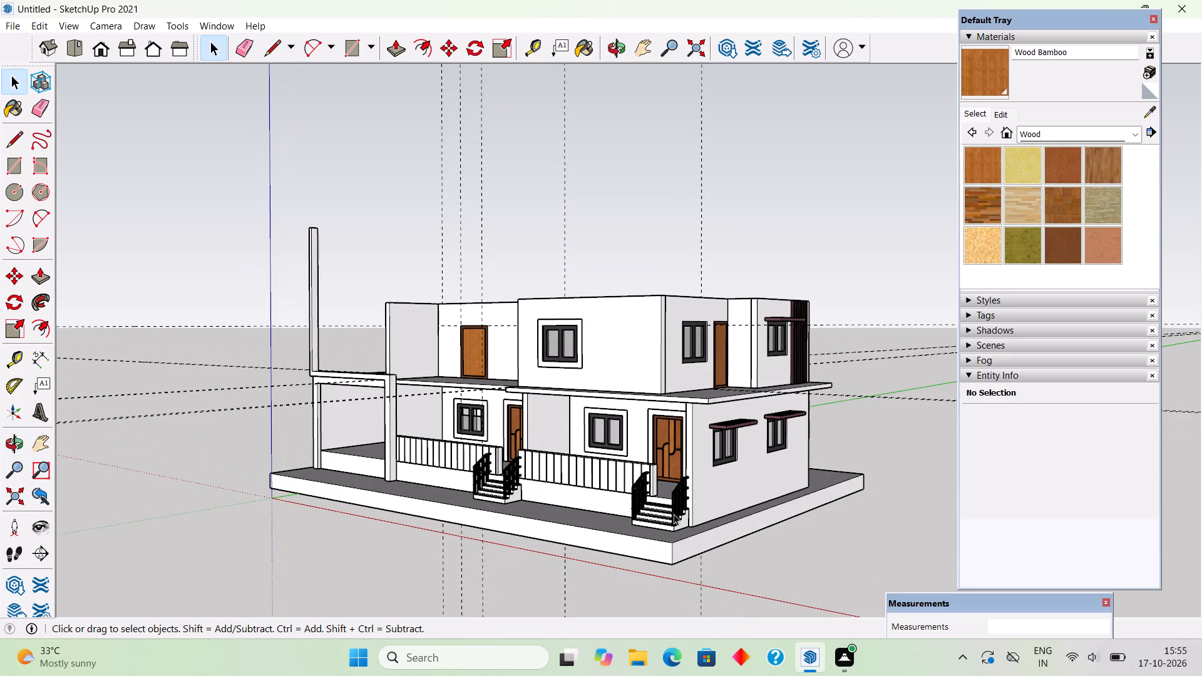
Open the upper storey's long front wall group and place a horizontal guide 3' above the wall's bottom edge.
scroll(674, 514, "up", 2)
scroll(674, 514, "down", 2)
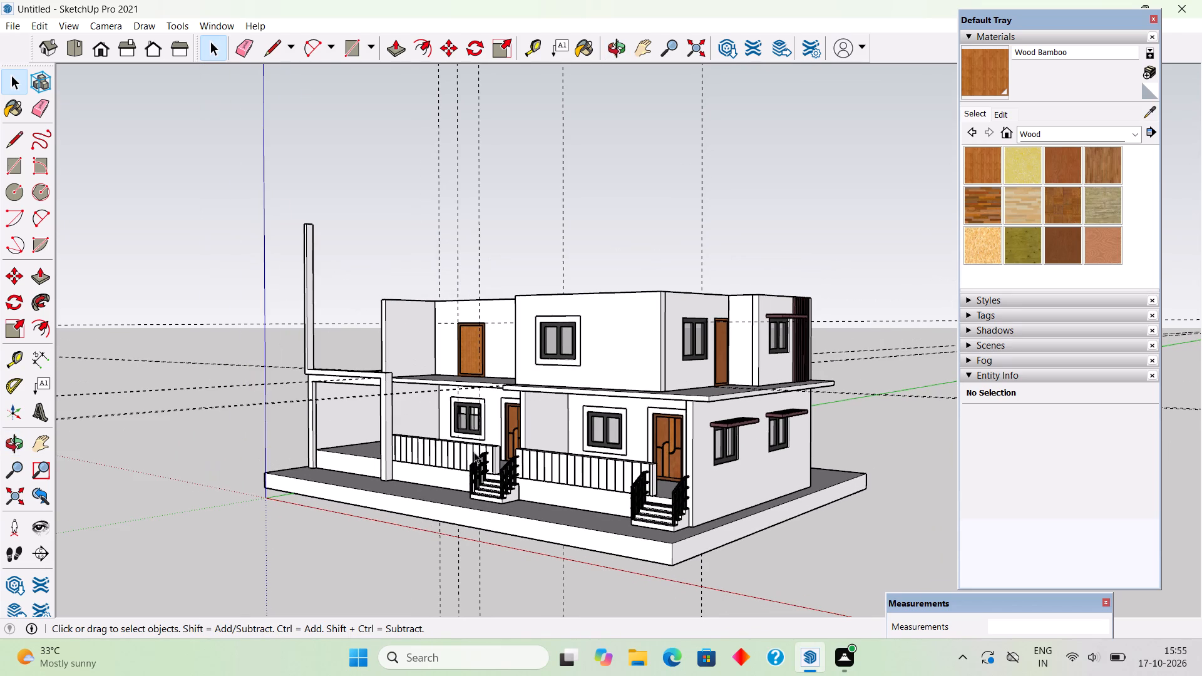
middle_click_drag(220, 386, 517, 416)
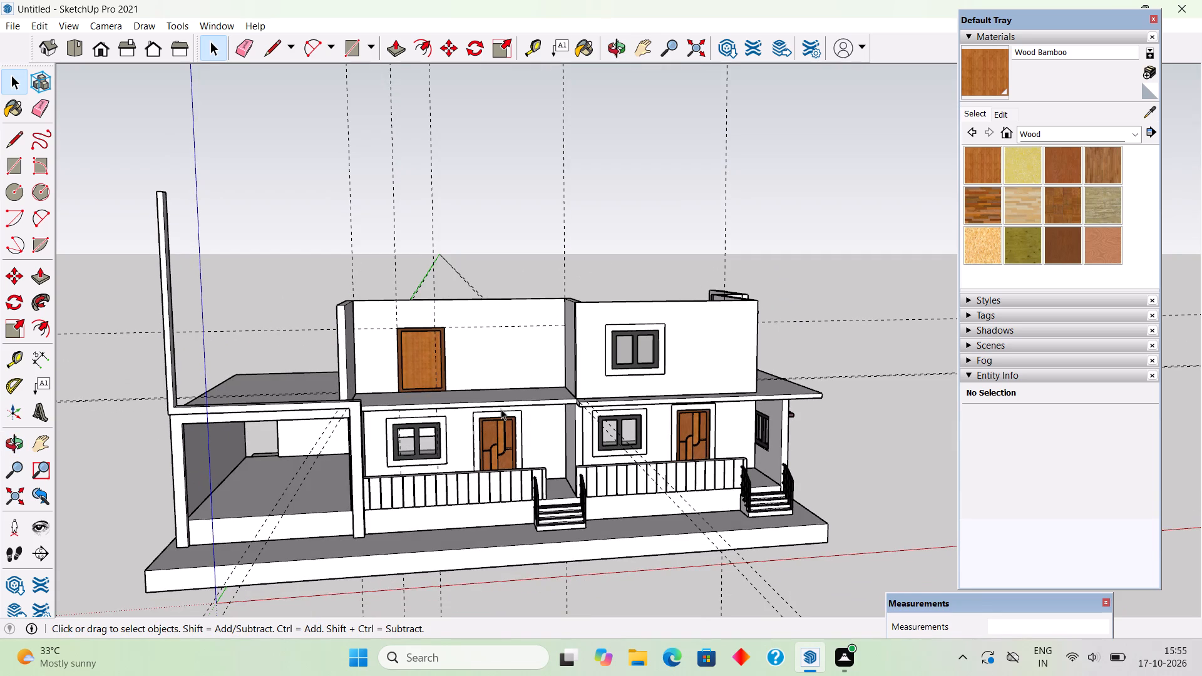
scroll(510, 359, "up", 3)
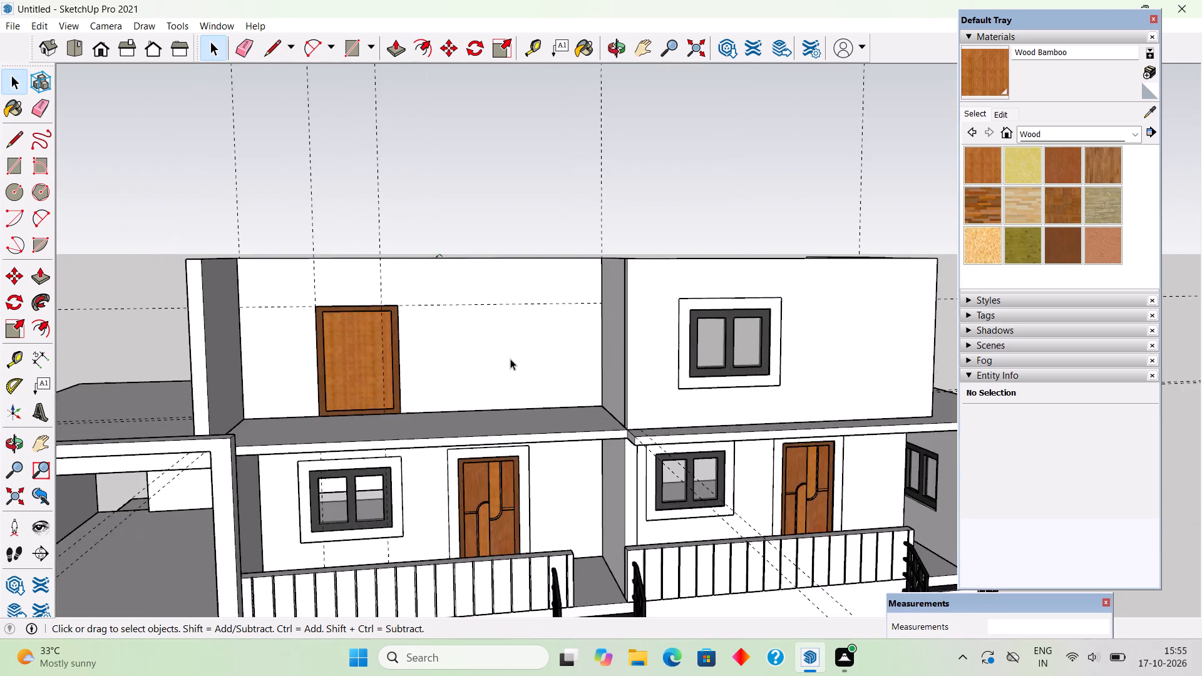
scroll(510, 359, "up", 8)
triple_click(512, 357)
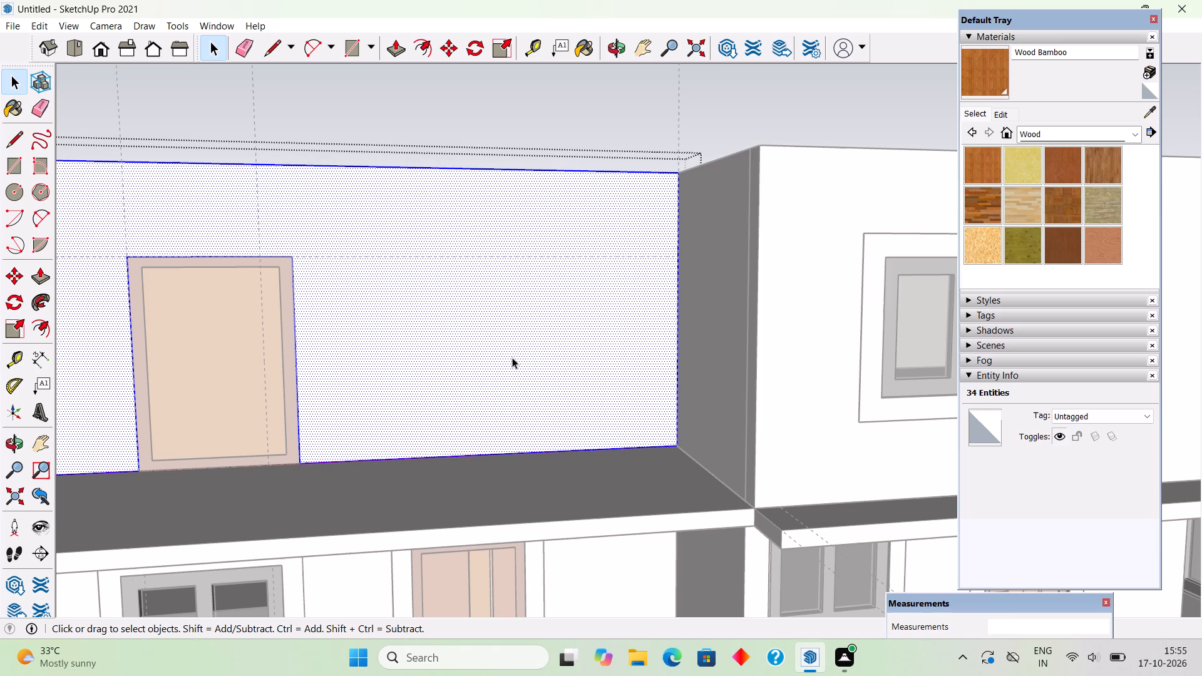
key("t")
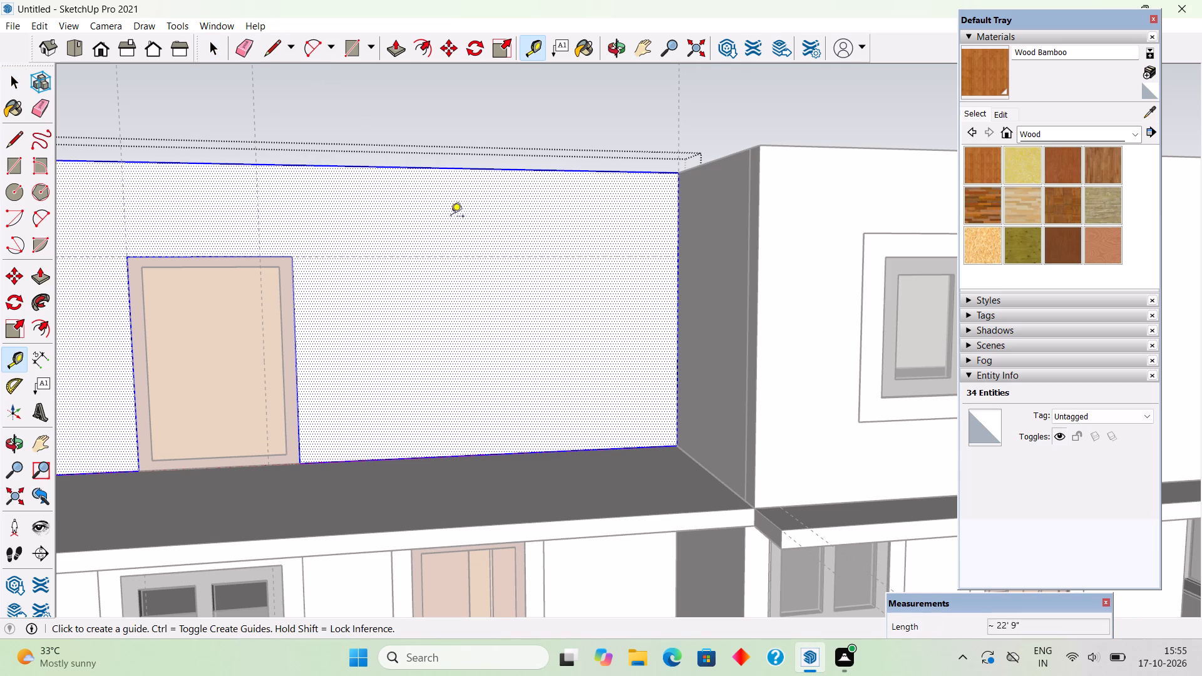
left_click(518, 450)
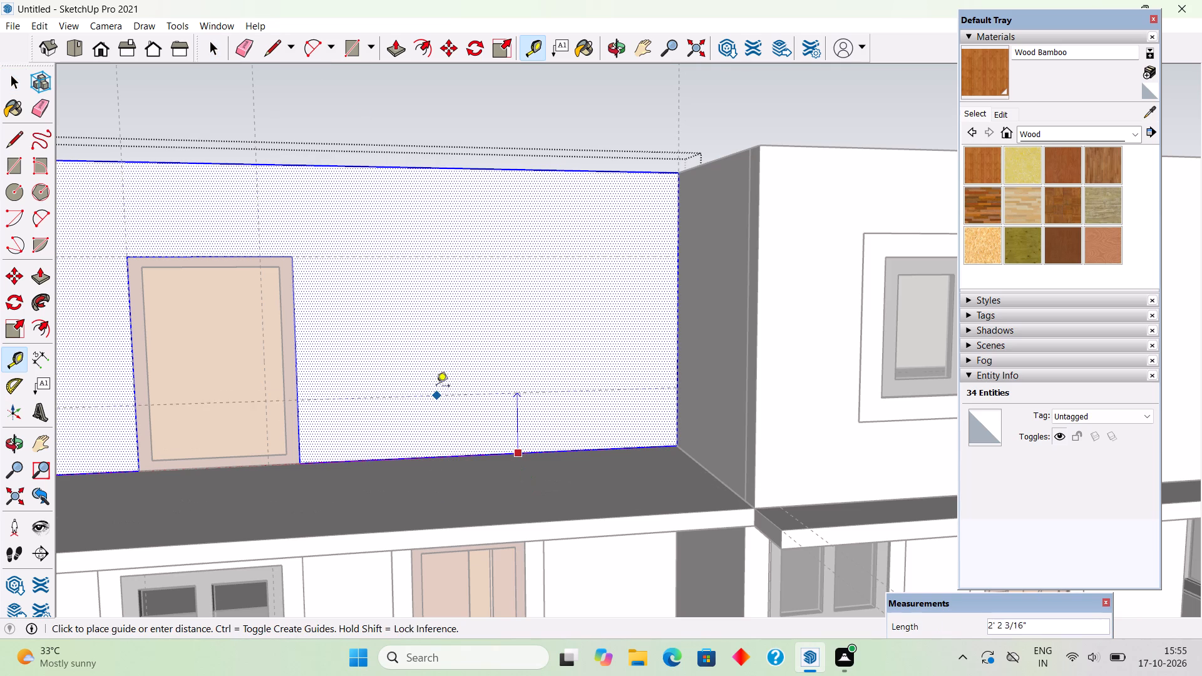
type("3'")
key("Return")
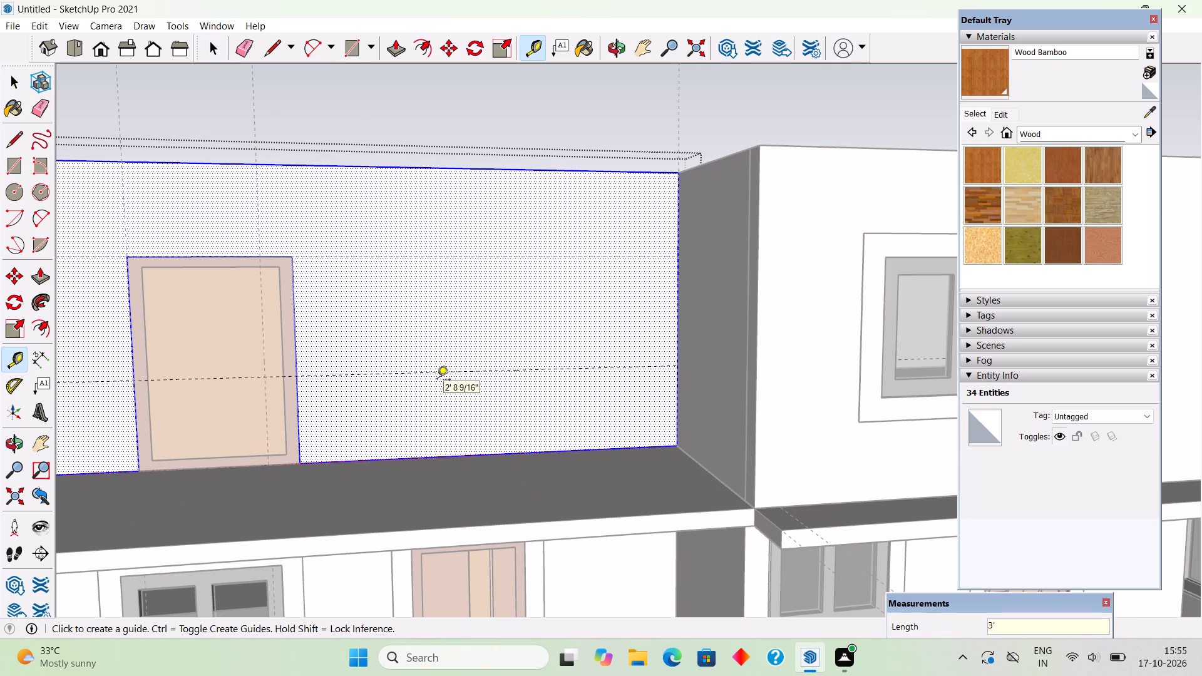
Place a vertical guide 5' from the wall's end at the projecting room, and another 5' further toward the door.
left_click(678, 315)
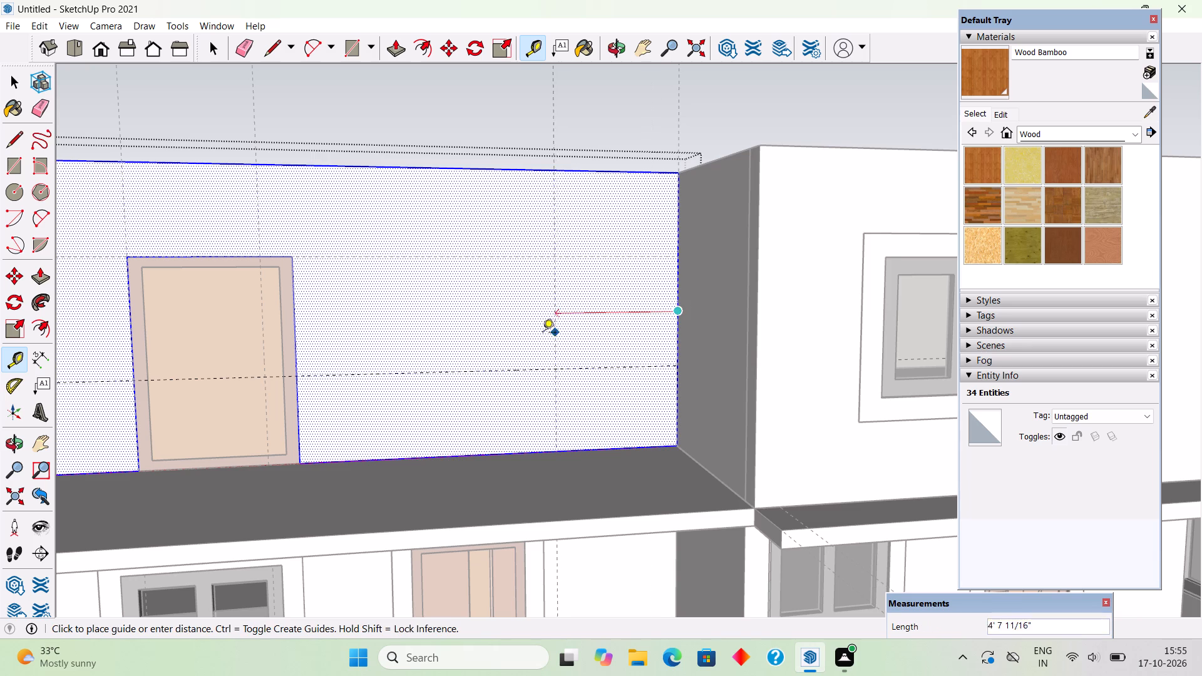
middle_click_drag(497, 339, 442, 332)
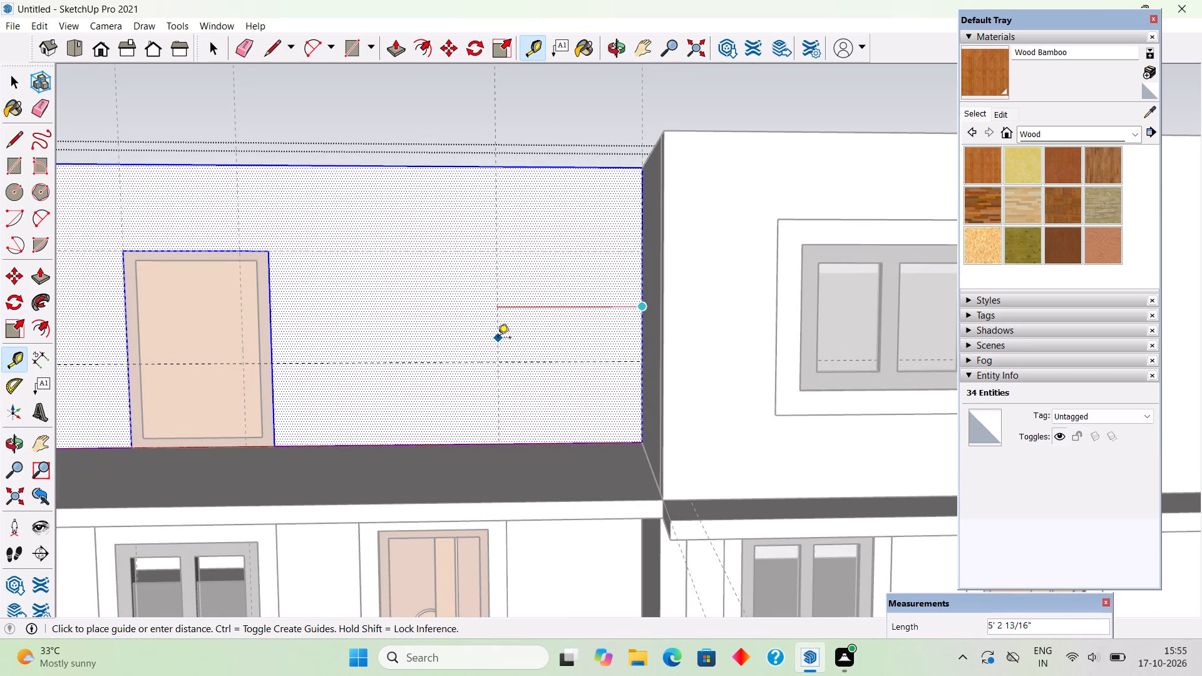
type("5'")
key("Return")
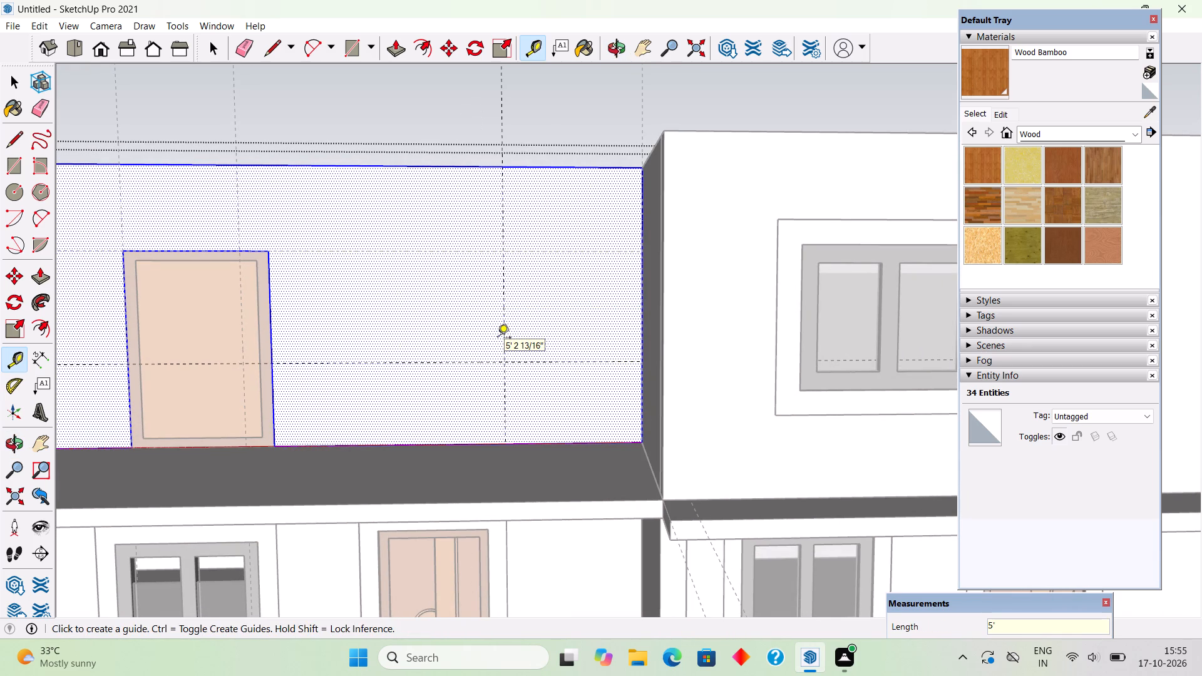
left_click(508, 306)
key("t")
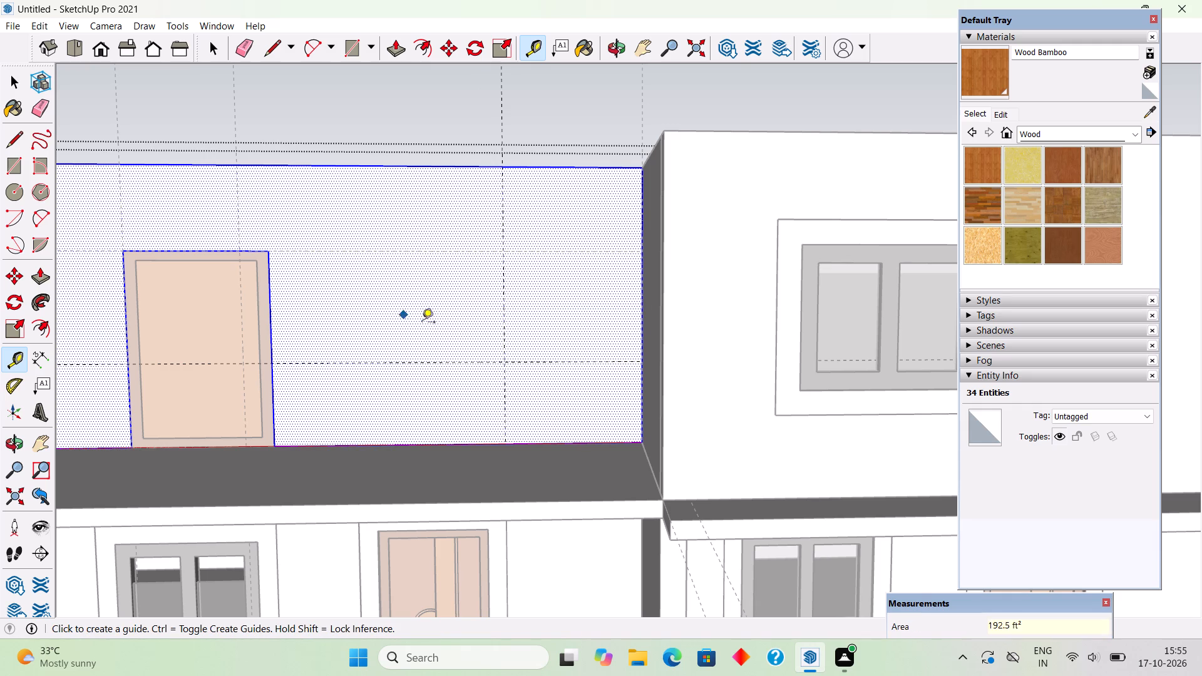
left_click(505, 342)
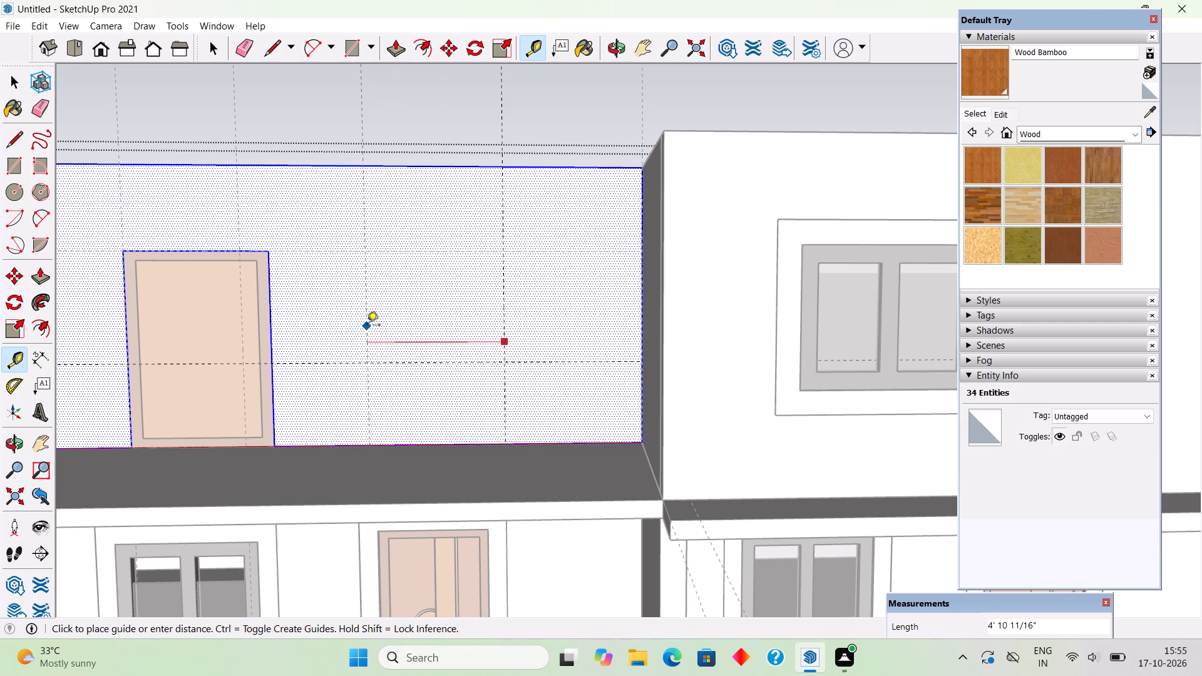
type("5'")
key("Return")
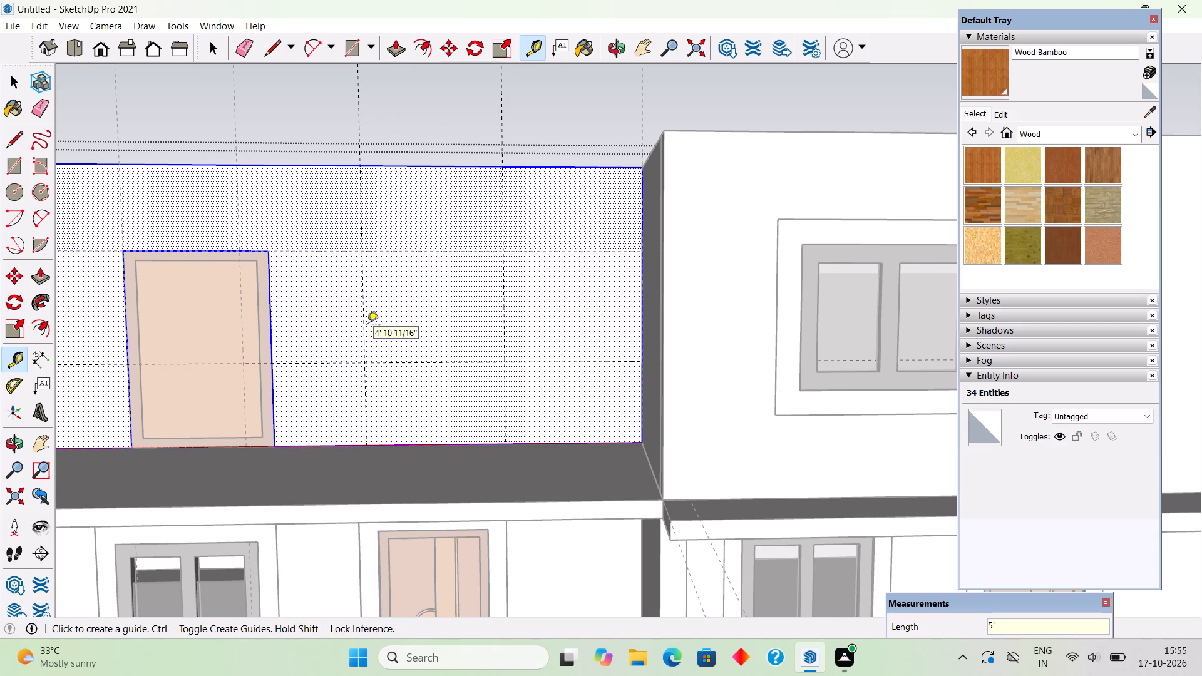
key("space")
Cut a 5' by 4' window opening through the wall between the guides, level with the door top, and close the group.
key("r")
left_click(361, 255)
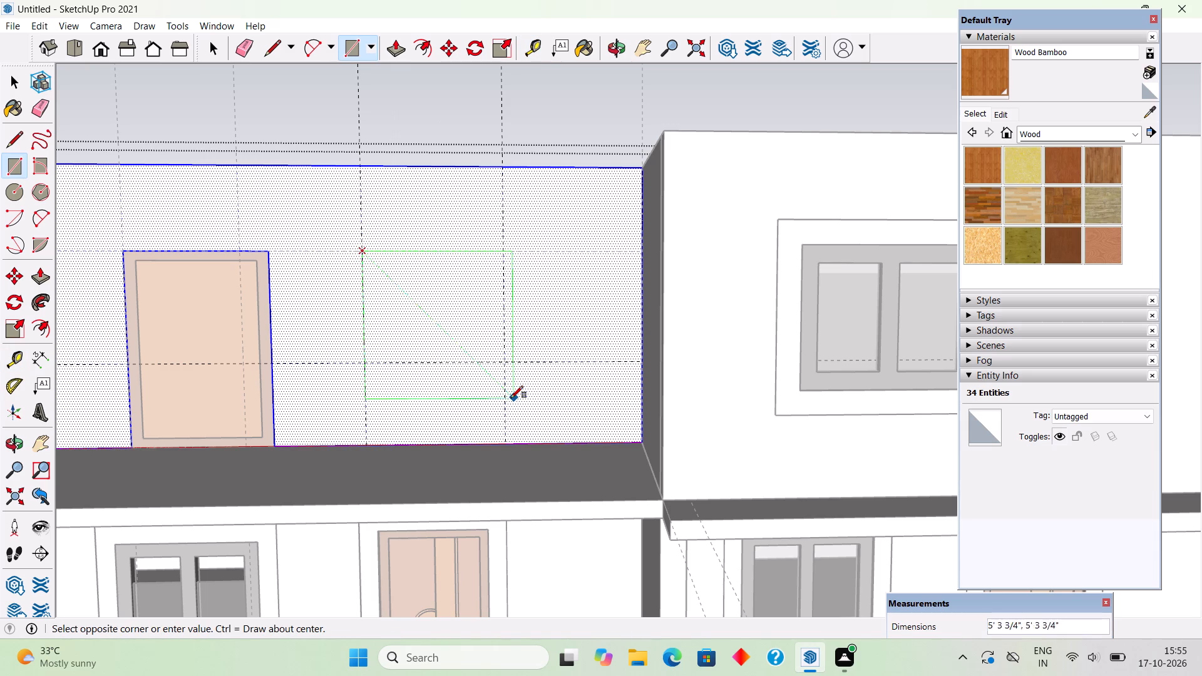
left_click(508, 359)
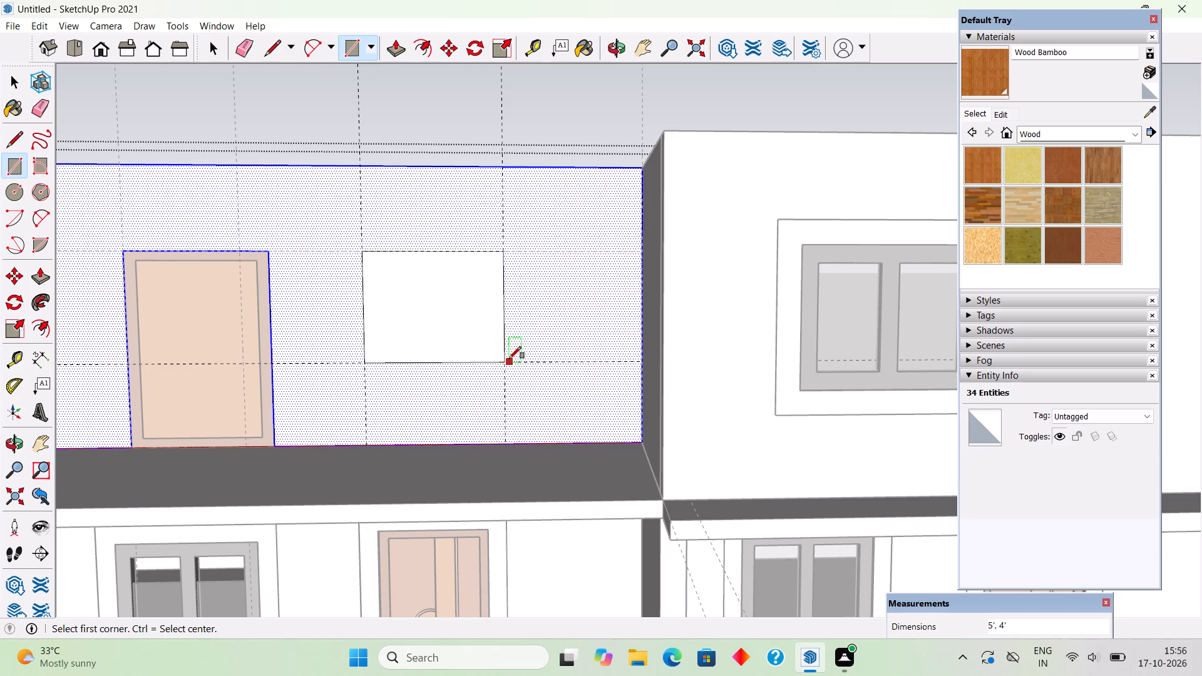
key("p")
left_click_drag(456, 325, 455, 304)
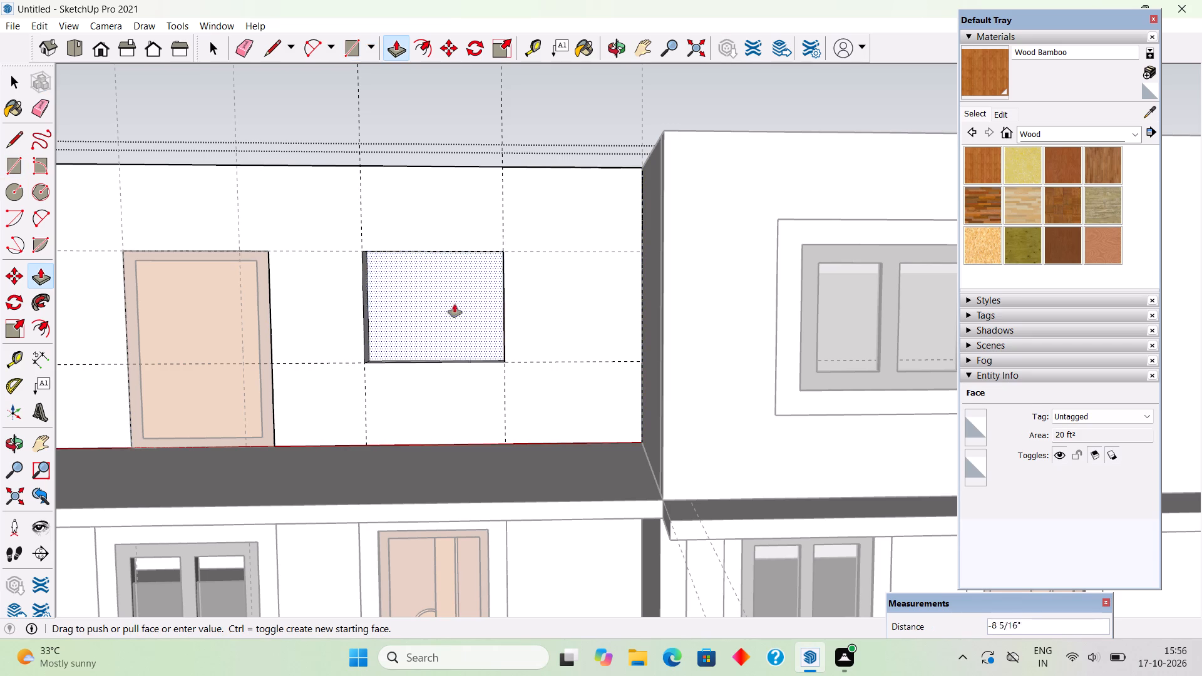
left_click_drag(455, 304, 486, 302)
key("space")
left_click(403, 73)
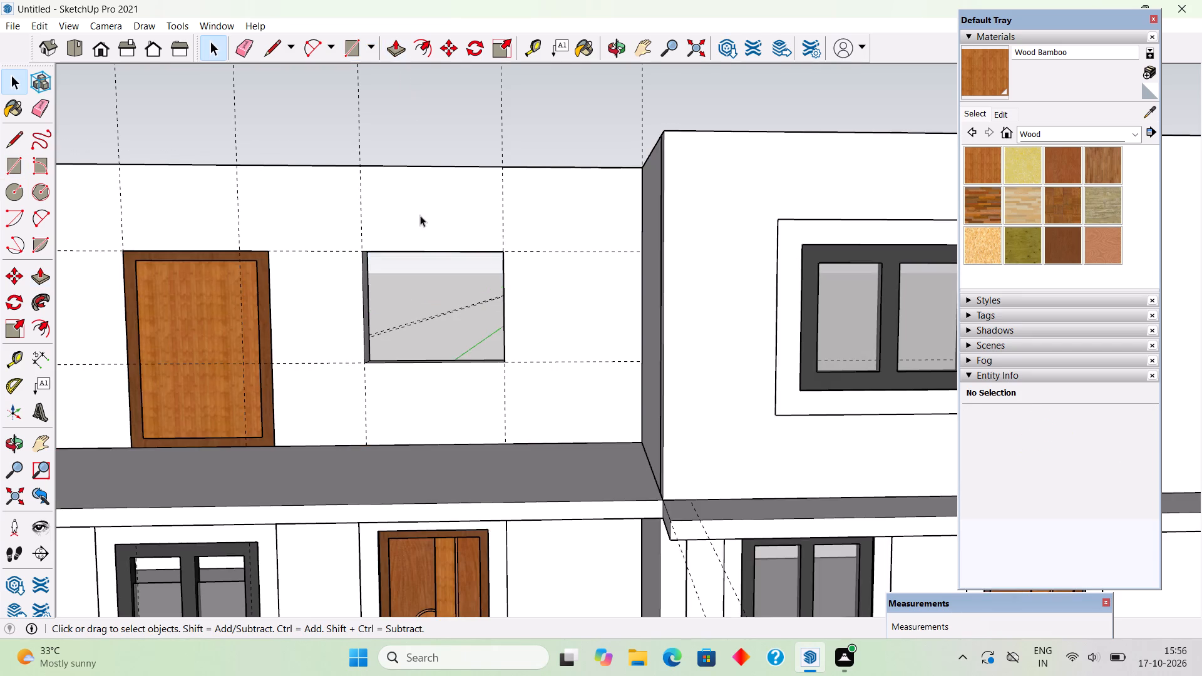
Draw a 5' by 4' rectangle over the new window opening and offset its outline 6" inward.
middle_click_drag(426, 260, 505, 310)
key("r")
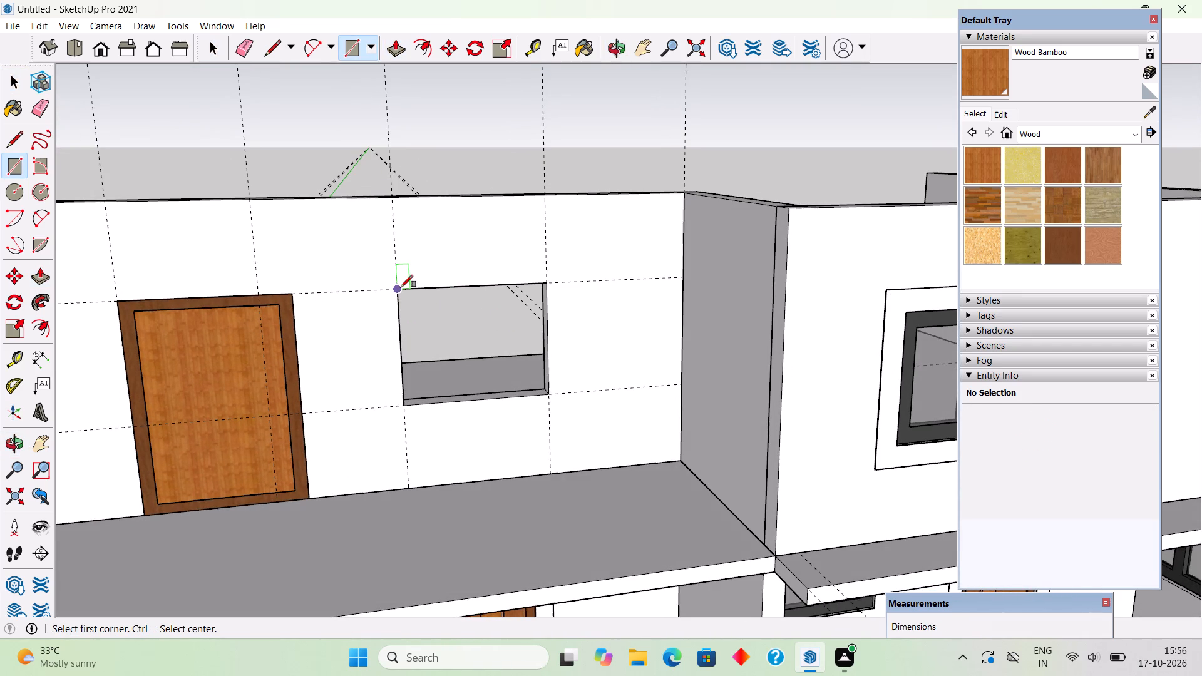
left_click(401, 287)
left_click(552, 396)
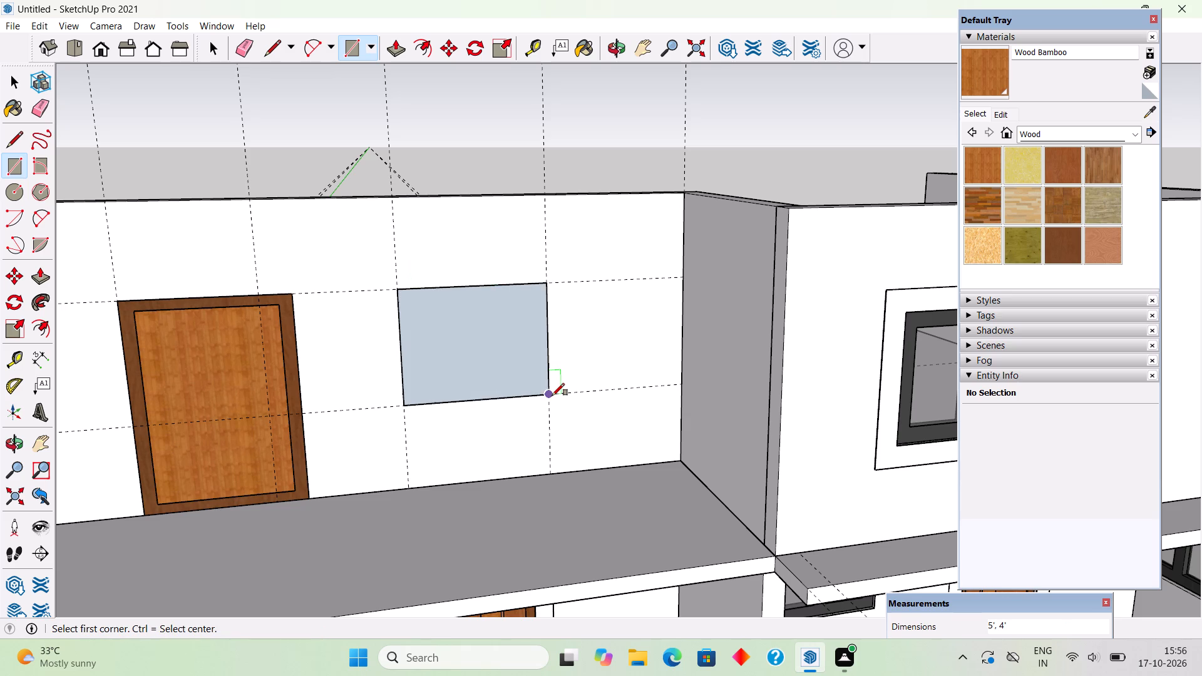
key("f")
left_click(481, 377)
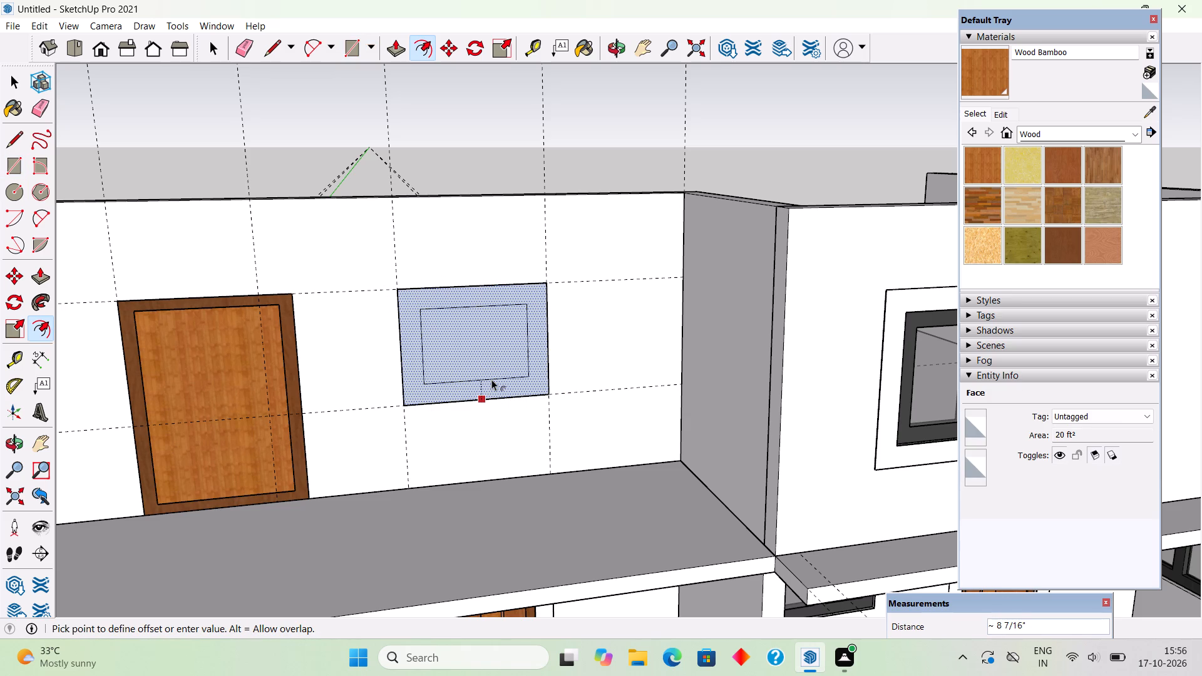
type("6\"")
key("Return")
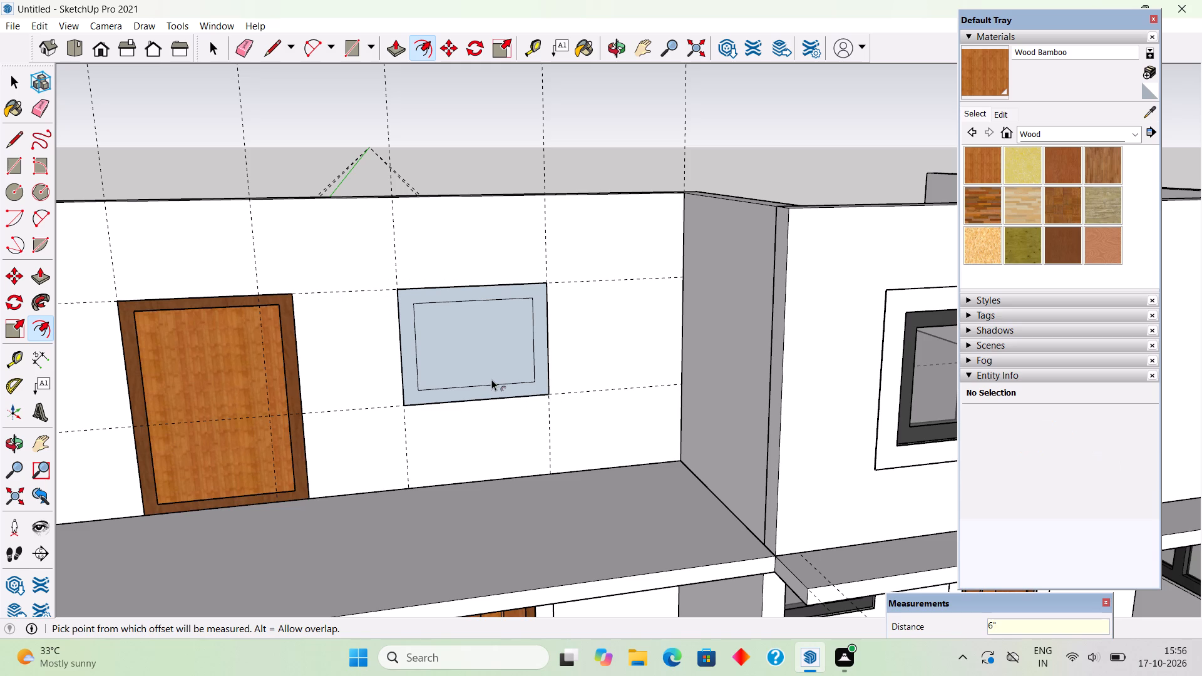
Place a vertical guide at the middle of the inner window rectangle and another 3" from it, away from the door.
key("t")
scroll(491, 379, "up", 3)
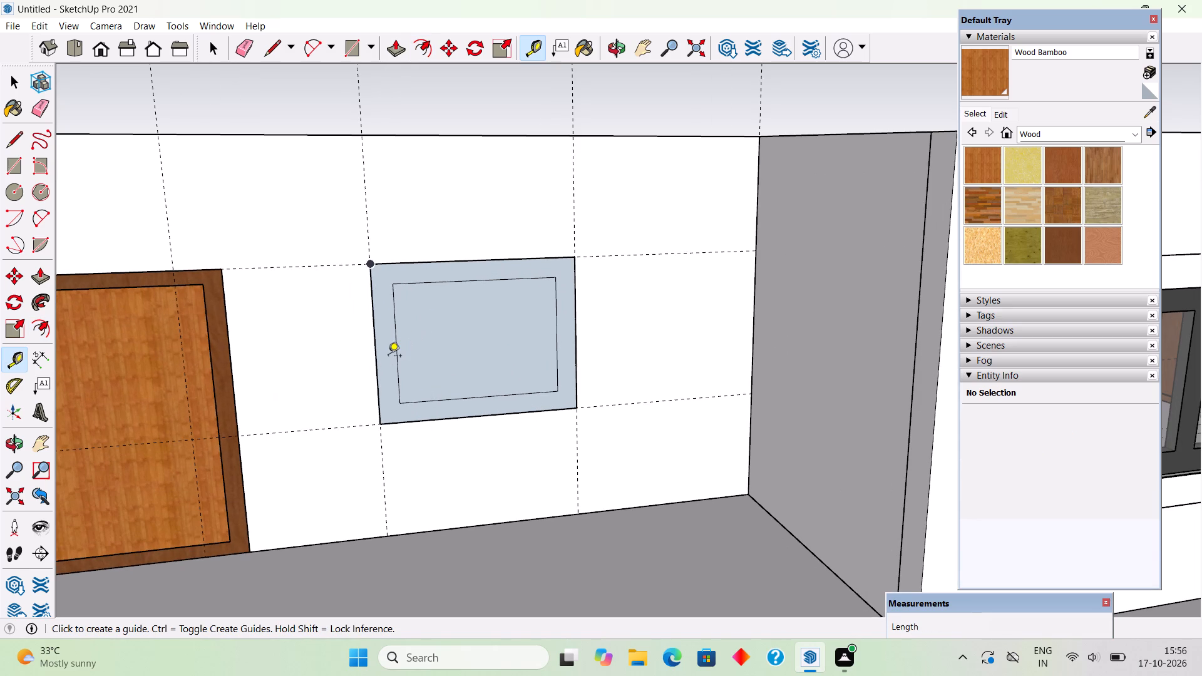
left_click(394, 349)
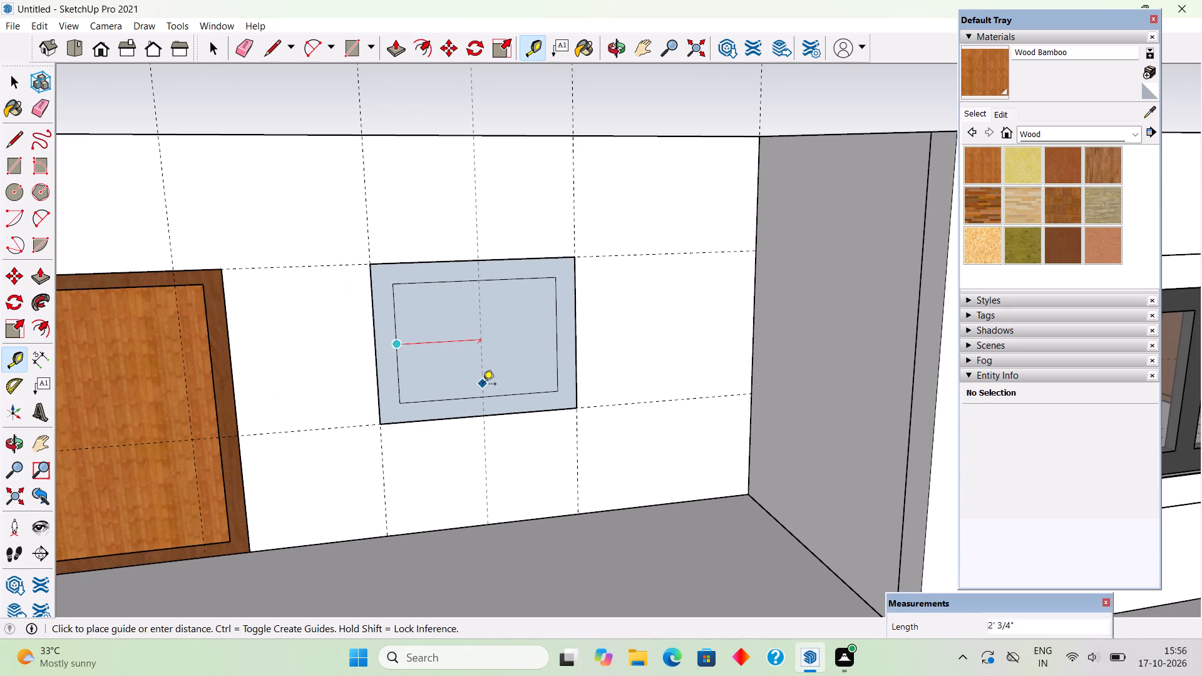
left_click(481, 394)
left_click(478, 370)
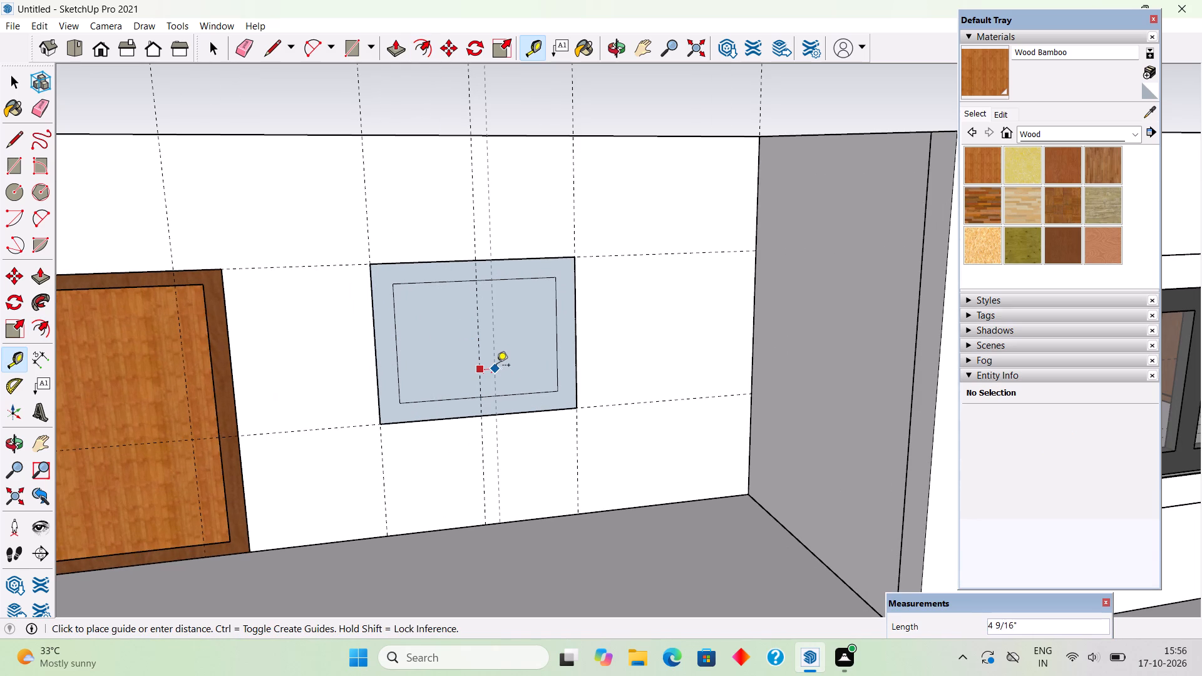
type("3\"")
key("Return")
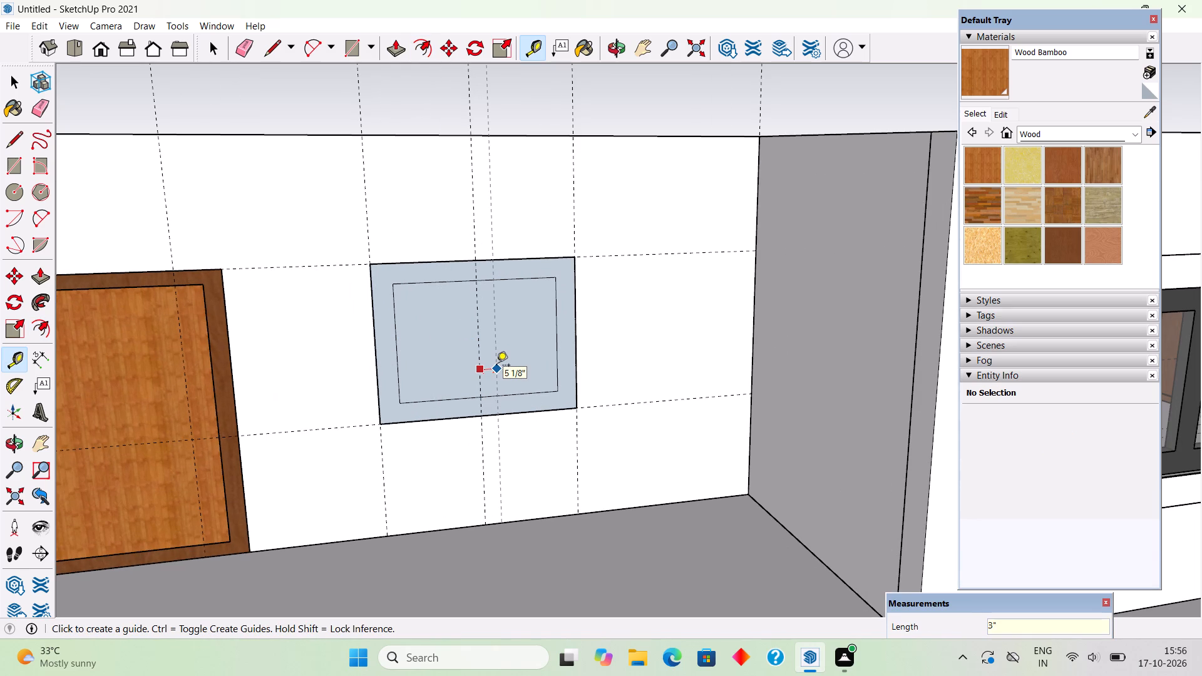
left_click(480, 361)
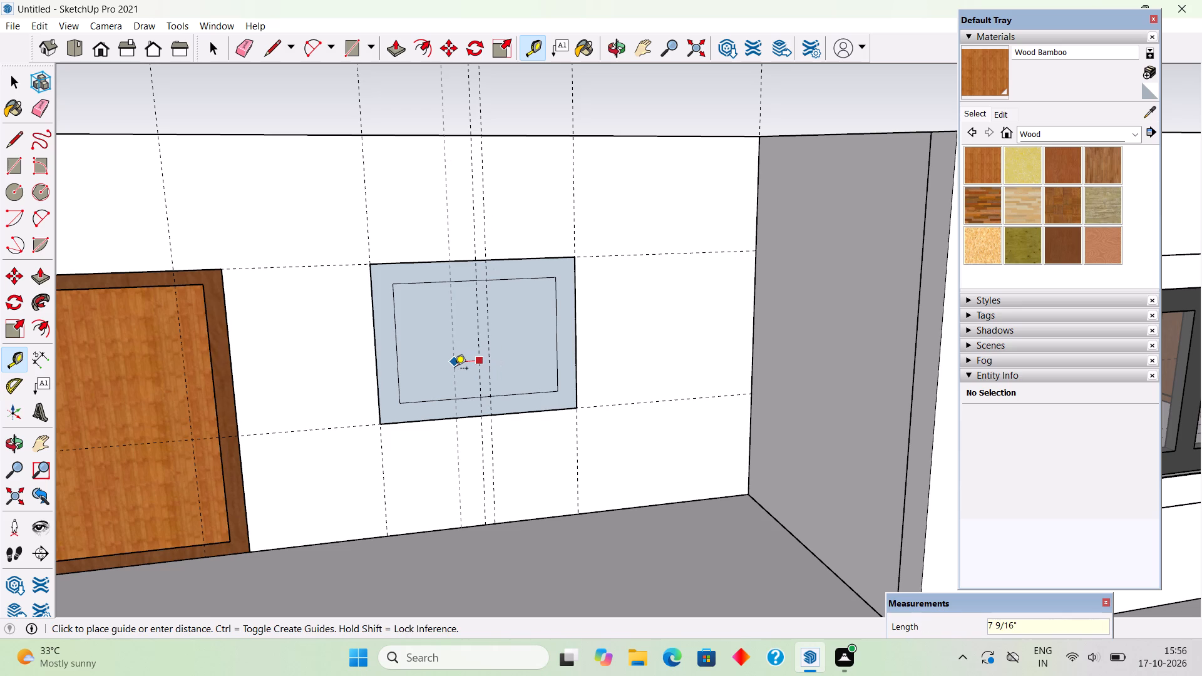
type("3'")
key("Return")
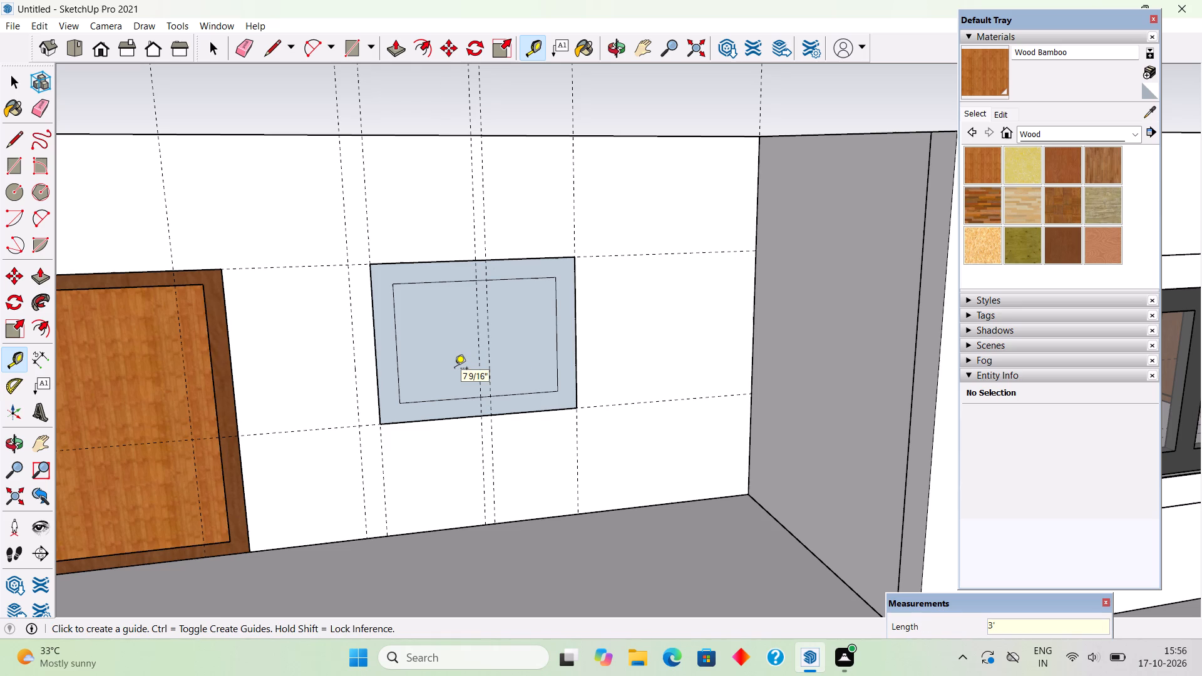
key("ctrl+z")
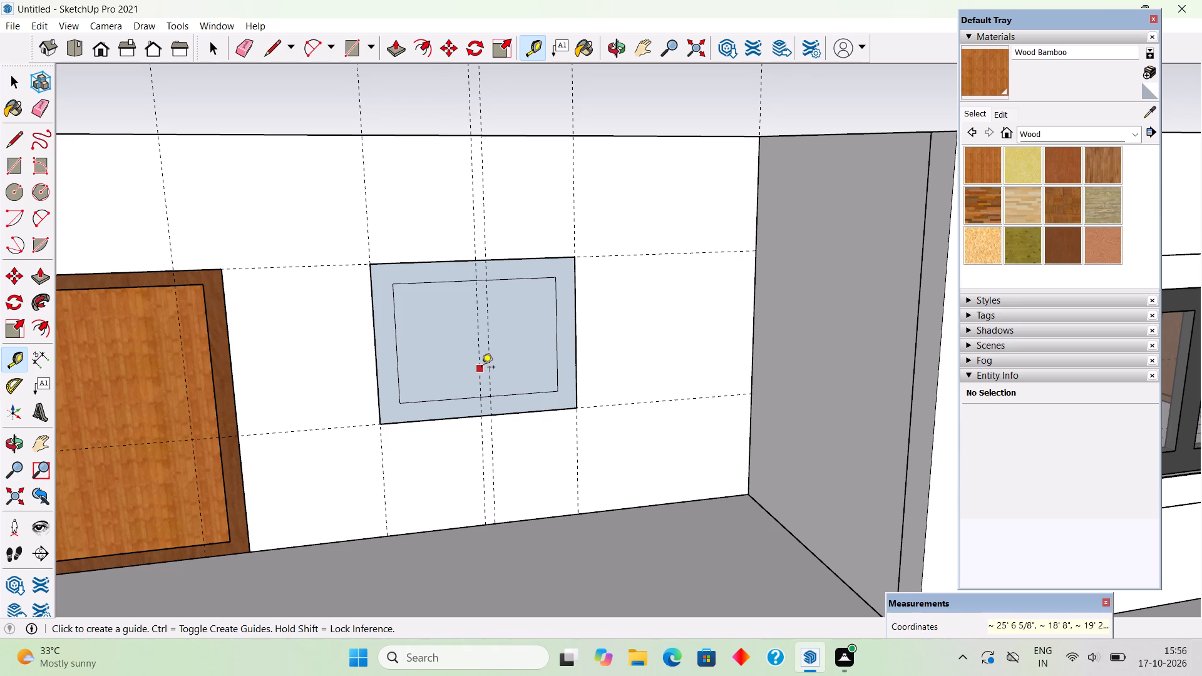
Place a vertical guide 3" from the window's centre guide on the door side.
left_click(478, 367)
type("3\"")
key("Return")
Draw two 3' vertical mullion lines across the inner window rectangle along the outer two guides.
key("l")
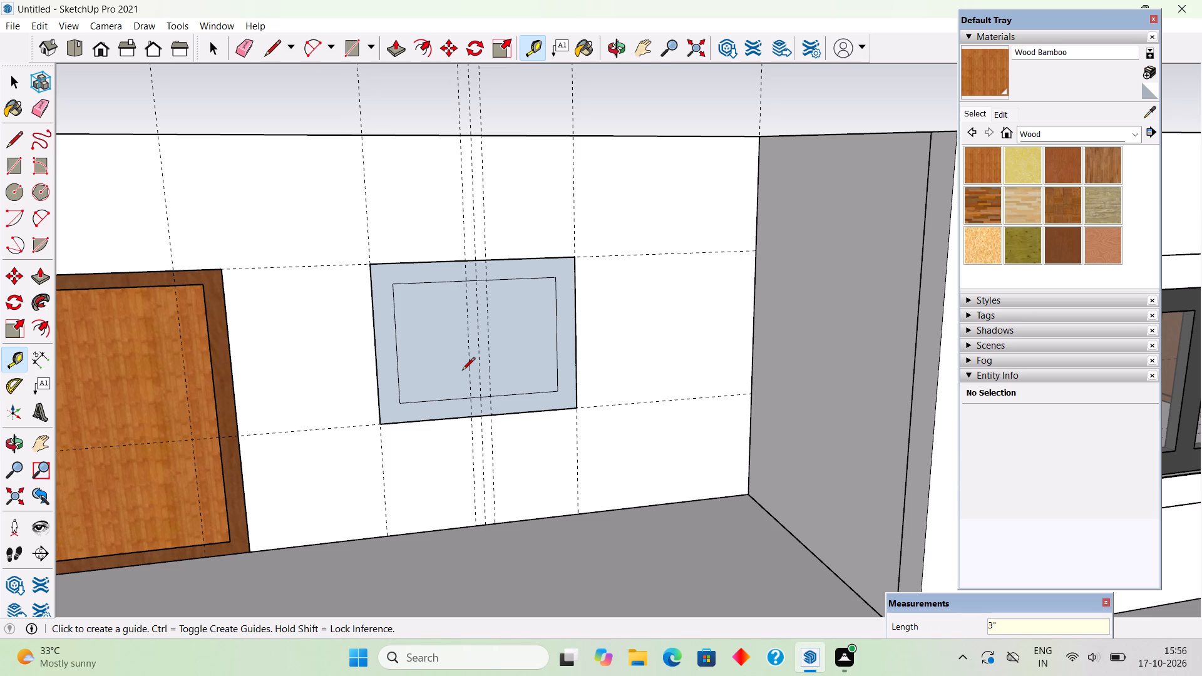
left_click(464, 282)
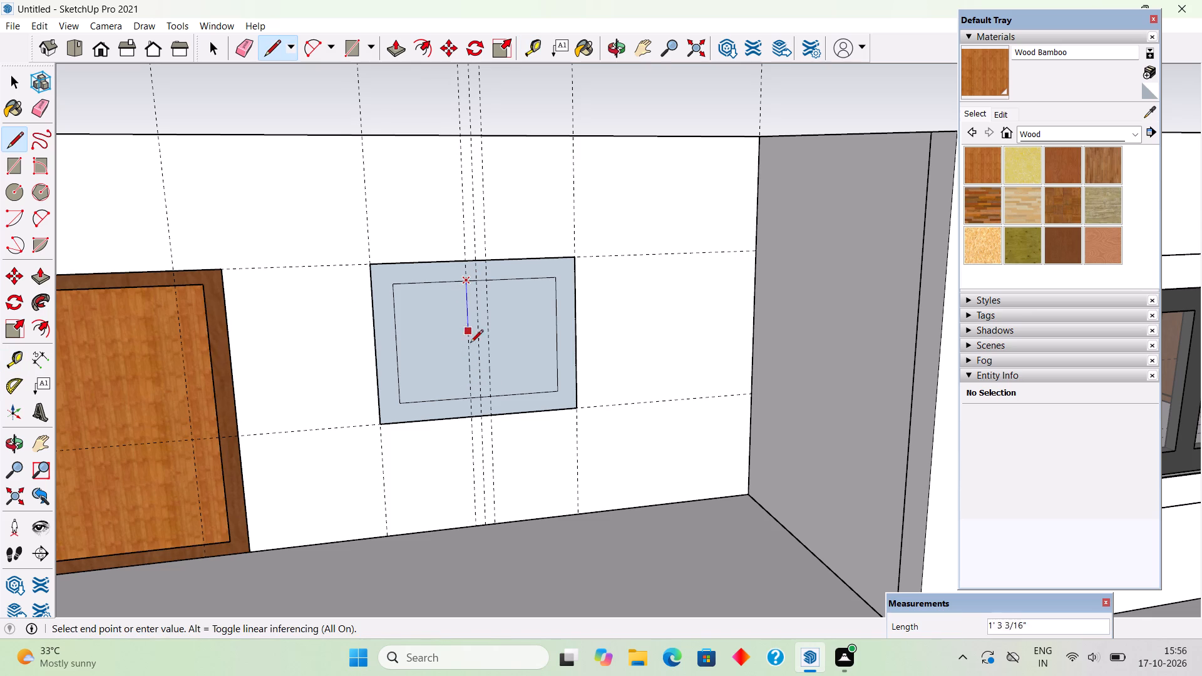
left_click(469, 401)
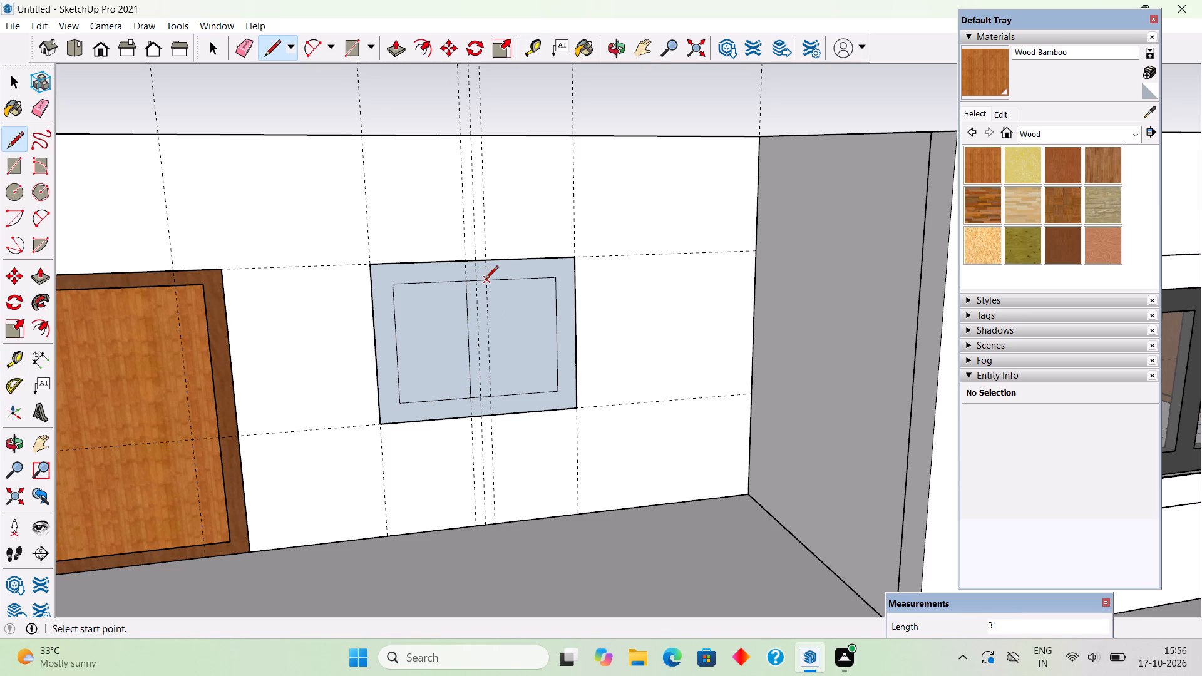
left_click(485, 280)
left_click(493, 398)
Erase the top and bottom segments of the inner window rectangle between the two mullion lines.
key("e")
scroll(485, 399, "up", 7)
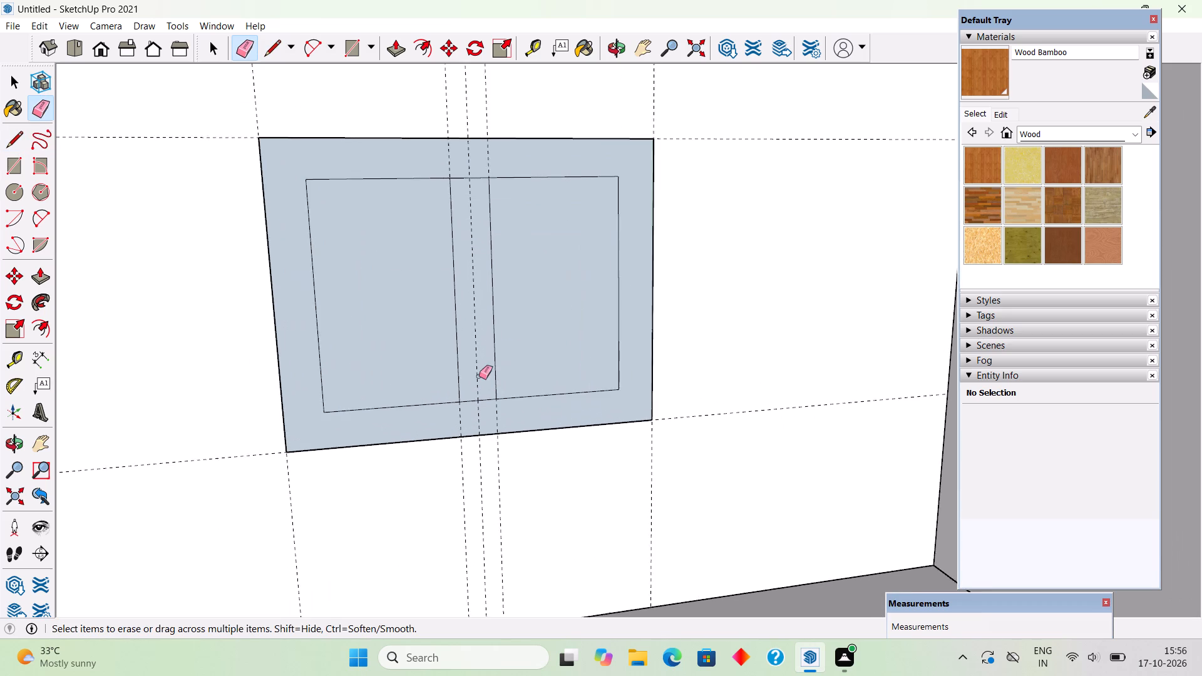
left_click(485, 401)
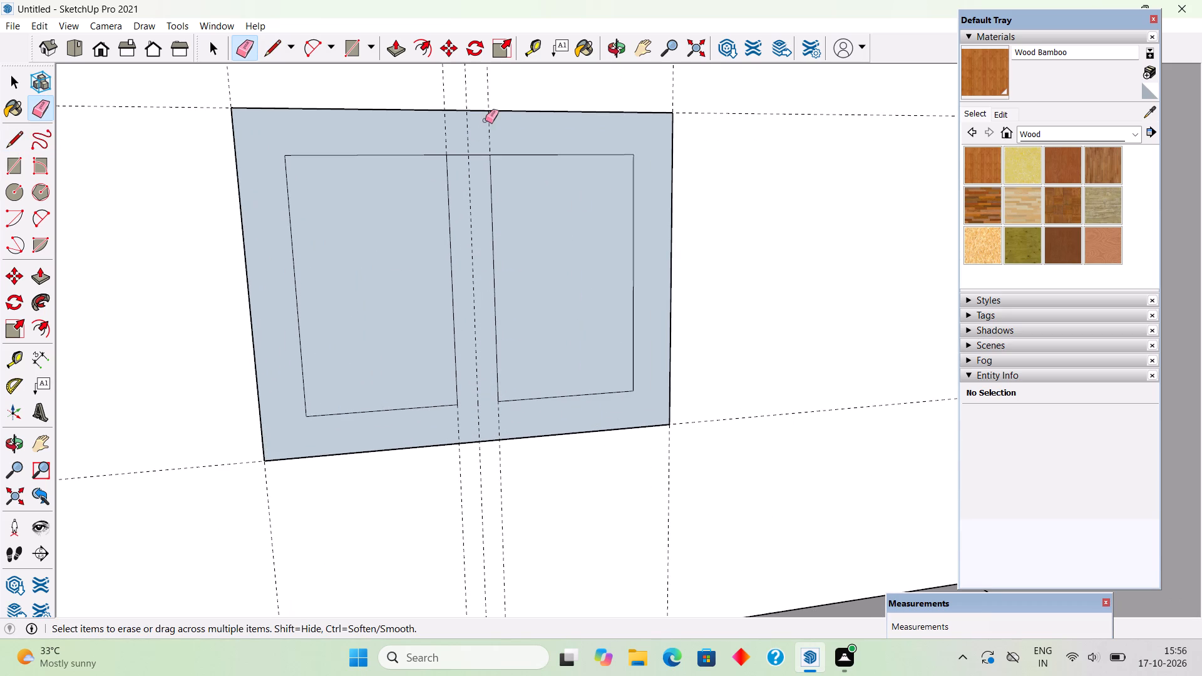
left_click(485, 156)
Delete the two pane faces to open the window frame on both sides of the mullion.
key("space")
left_click(528, 277)
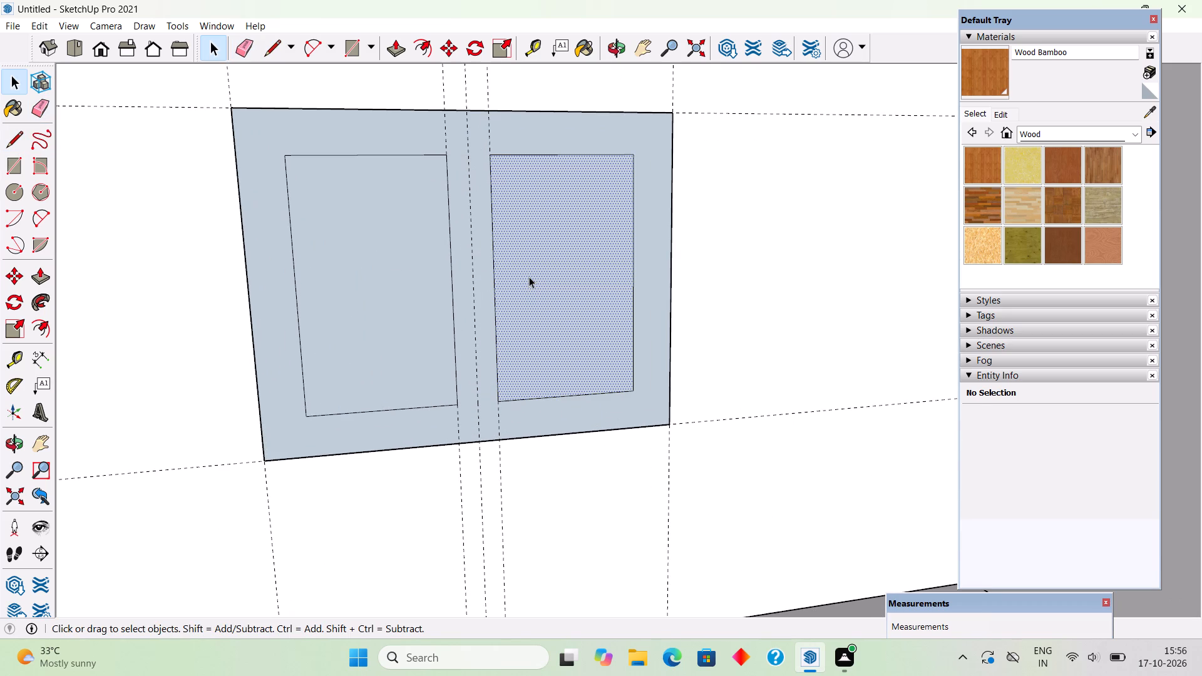
key("Delete")
left_click(438, 297)
key("Delete")
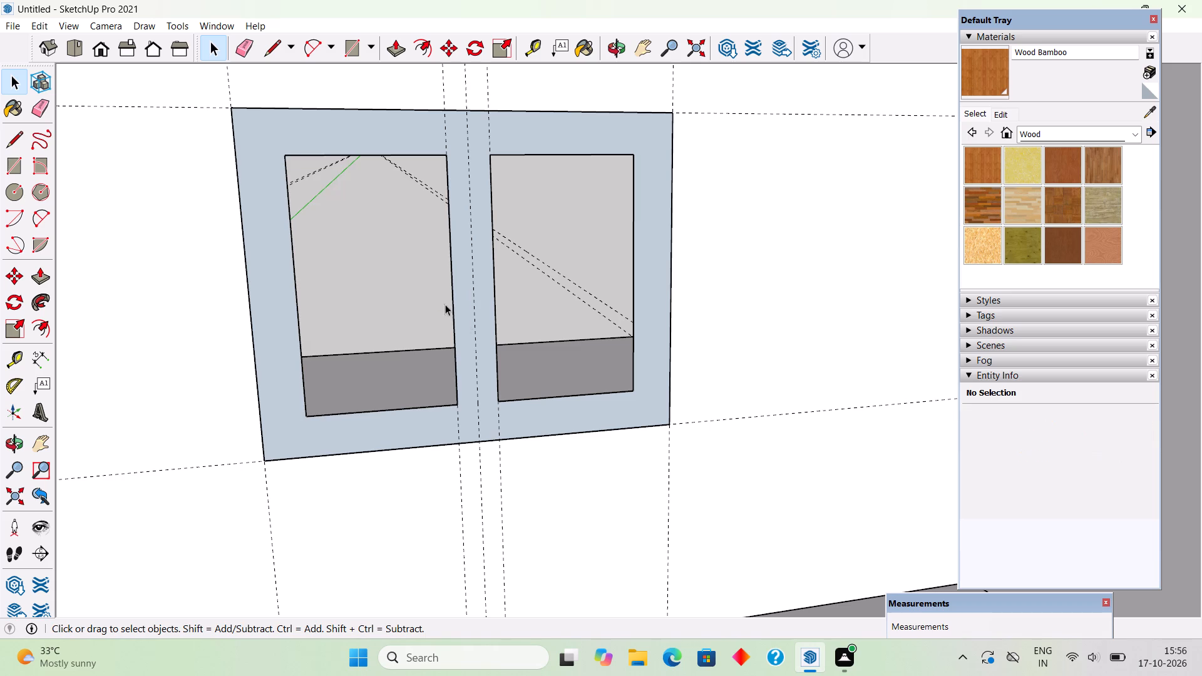
Push/Pull the window frame face 3" outward from the wall.
key("p")
left_click(623, 409)
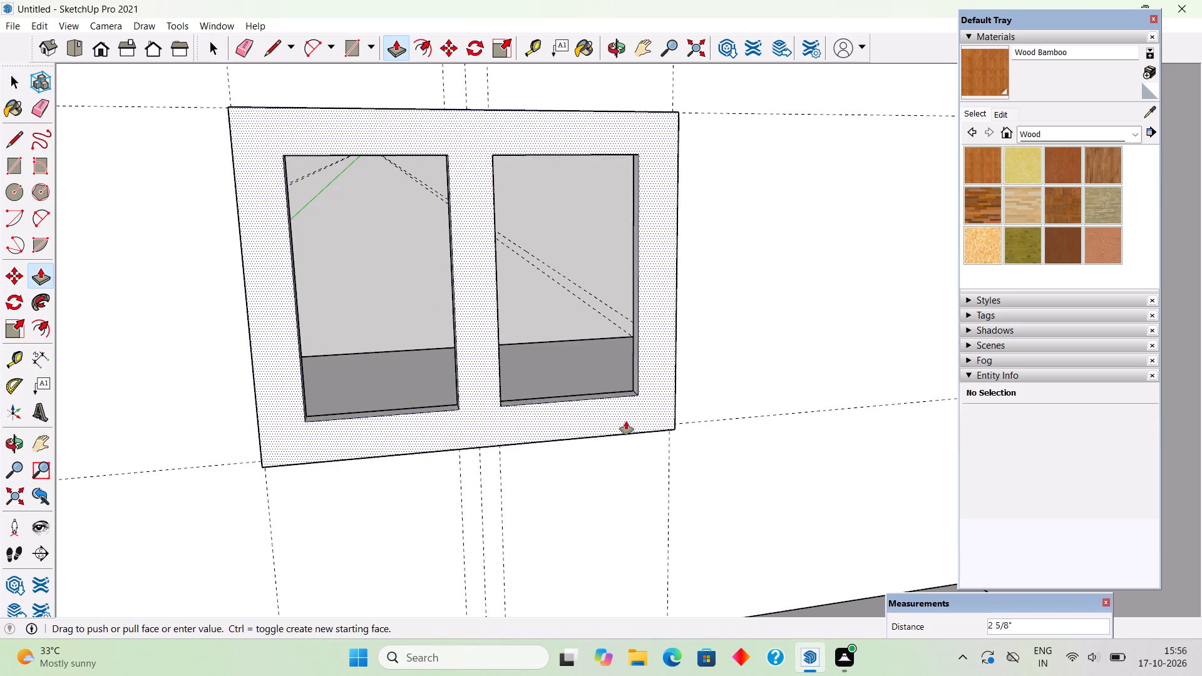
type("3\"")
key("Return")
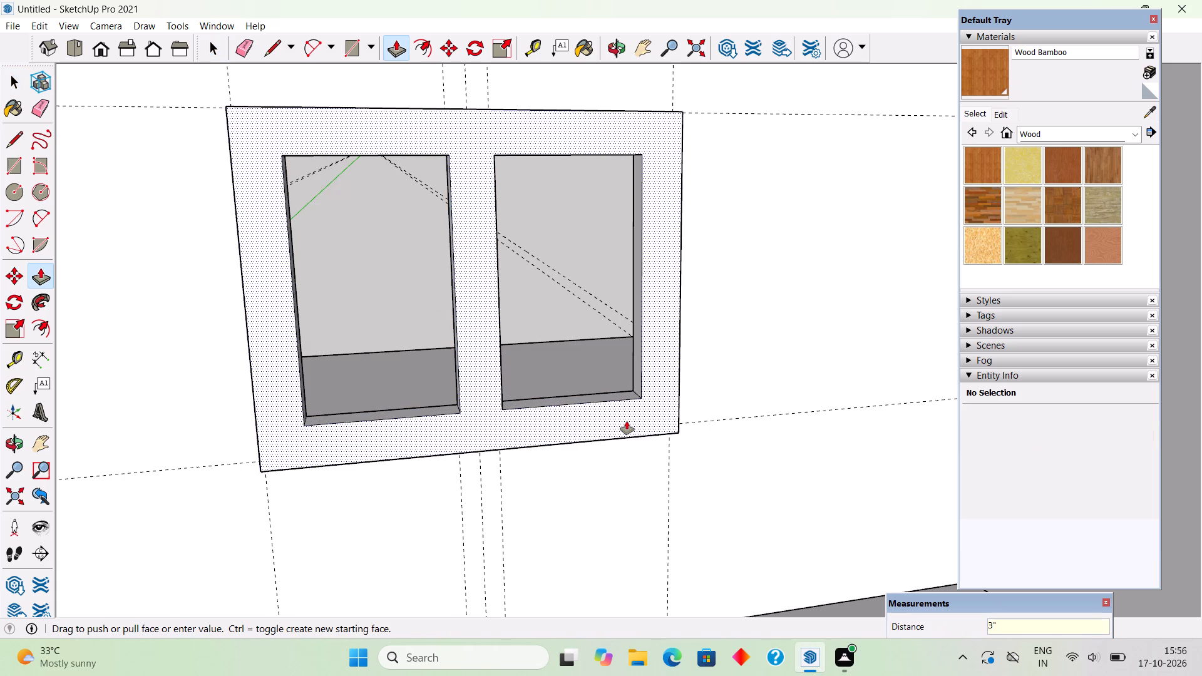
Make the whole extruded window frame a group.
key("space")
triple_click(627, 421)
right_click(627, 422)
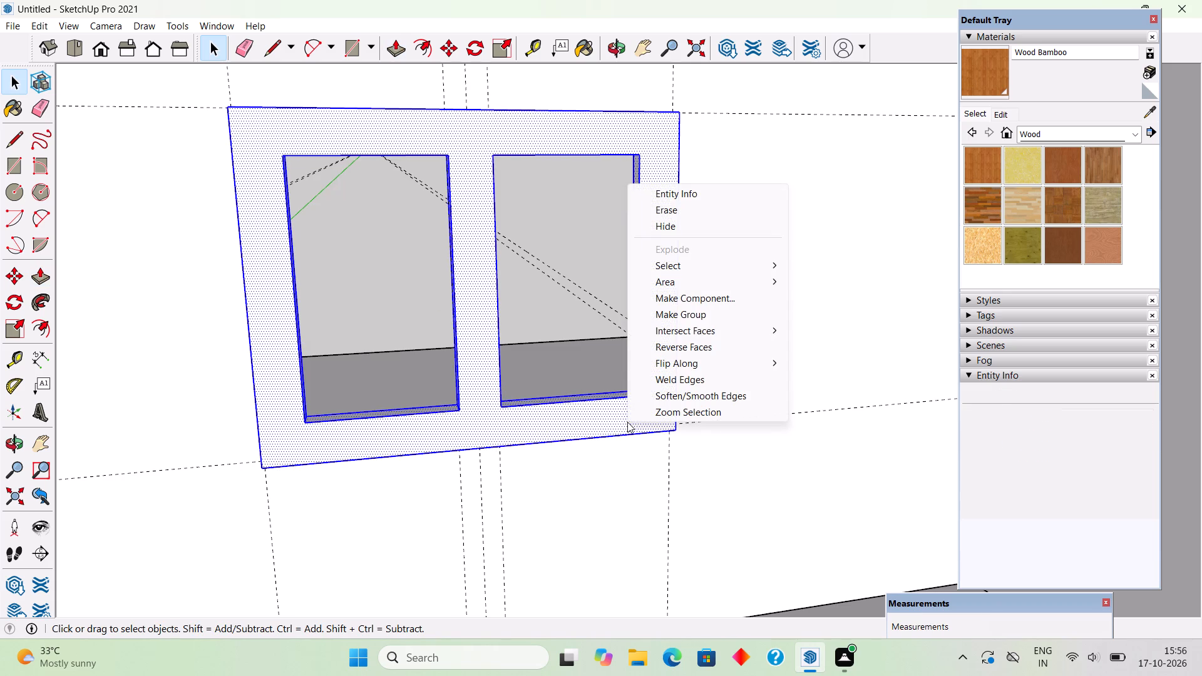
left_click(674, 317)
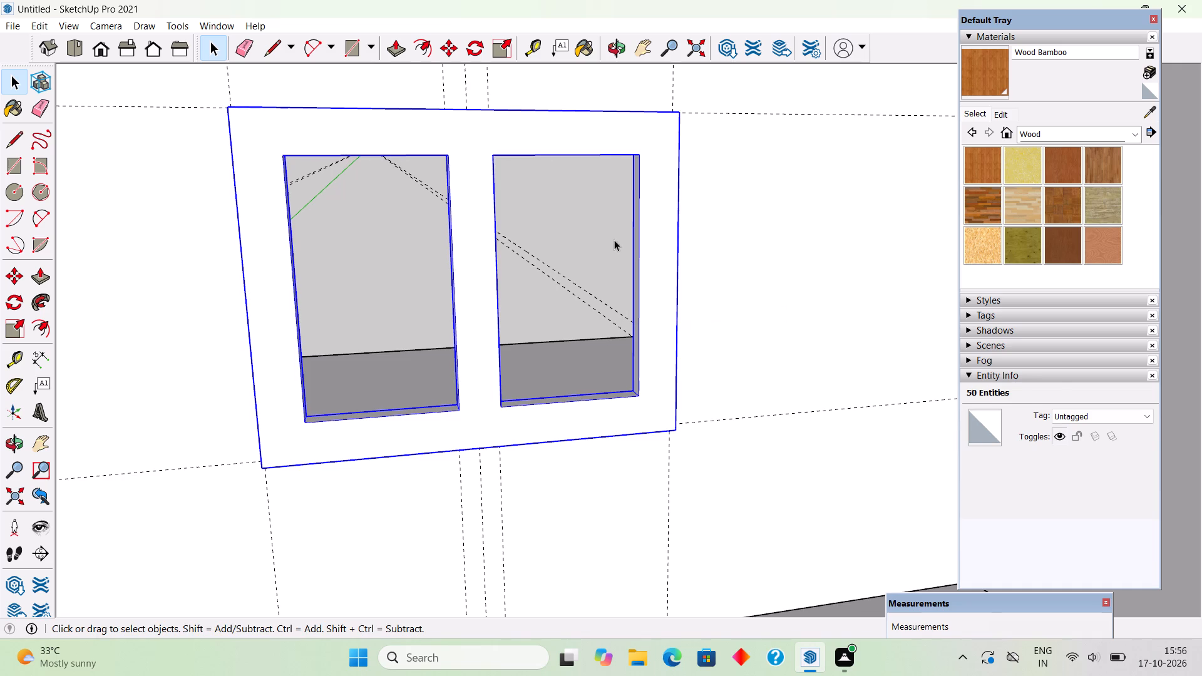
left_click(593, 230)
Move the window frame group into the wall until its front face is flush with the wall surface.
middle_click_drag(622, 414, 907, 428)
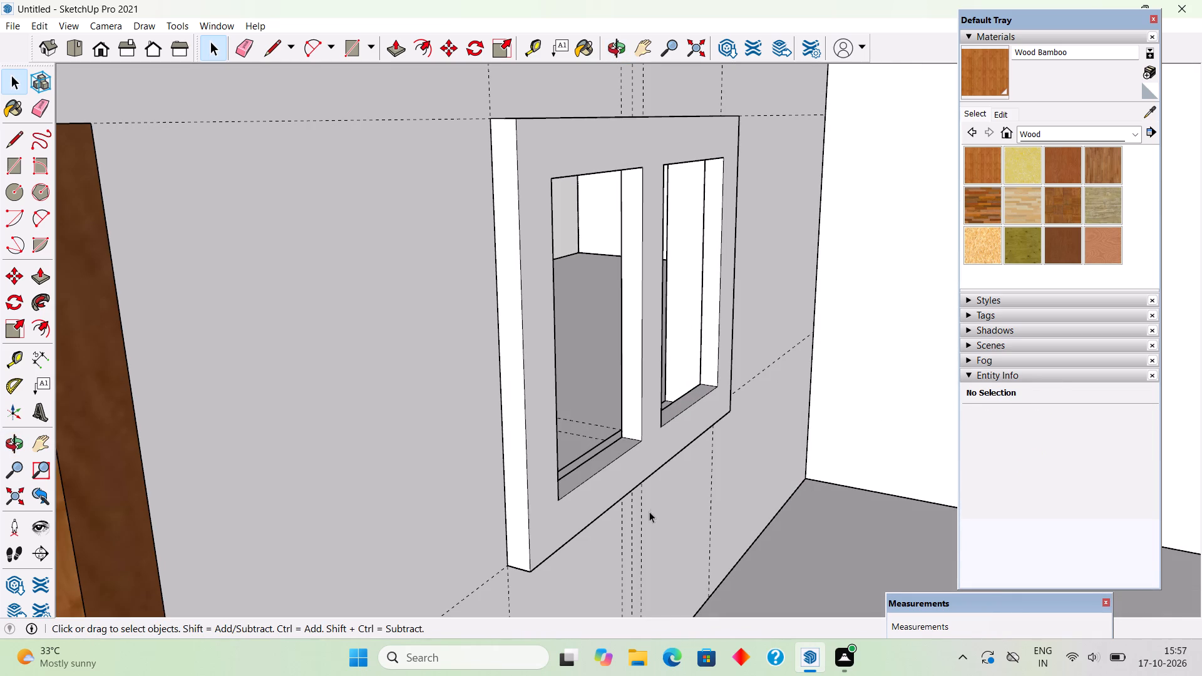
key("m")
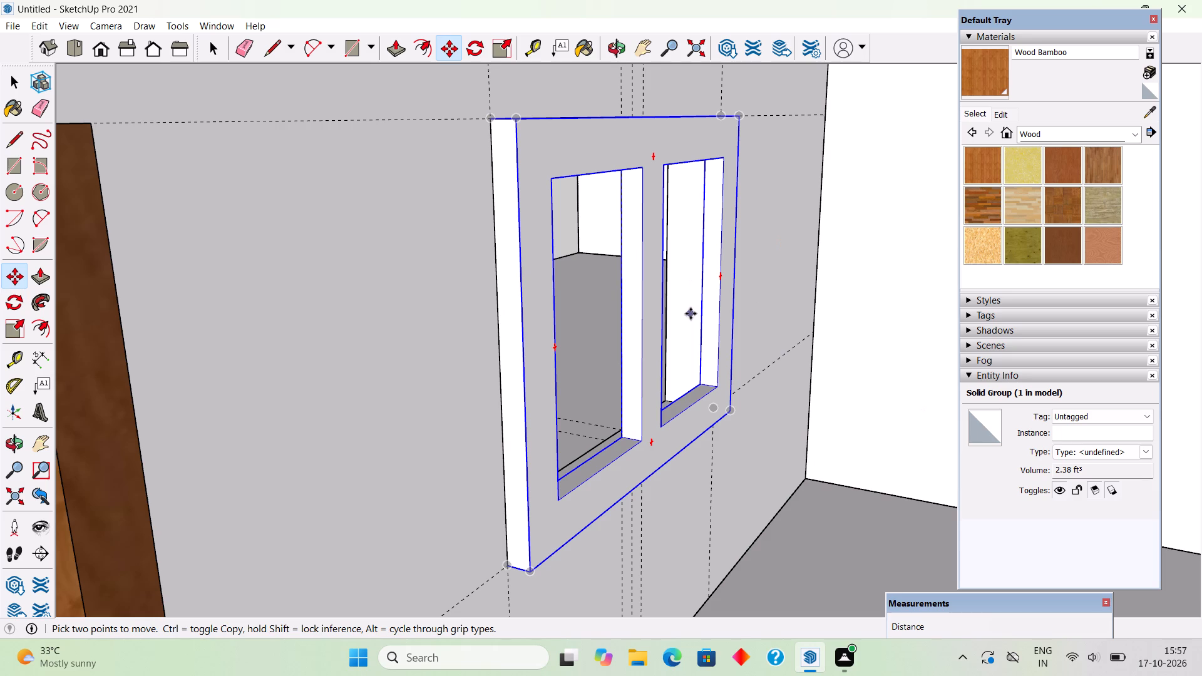
key("space")
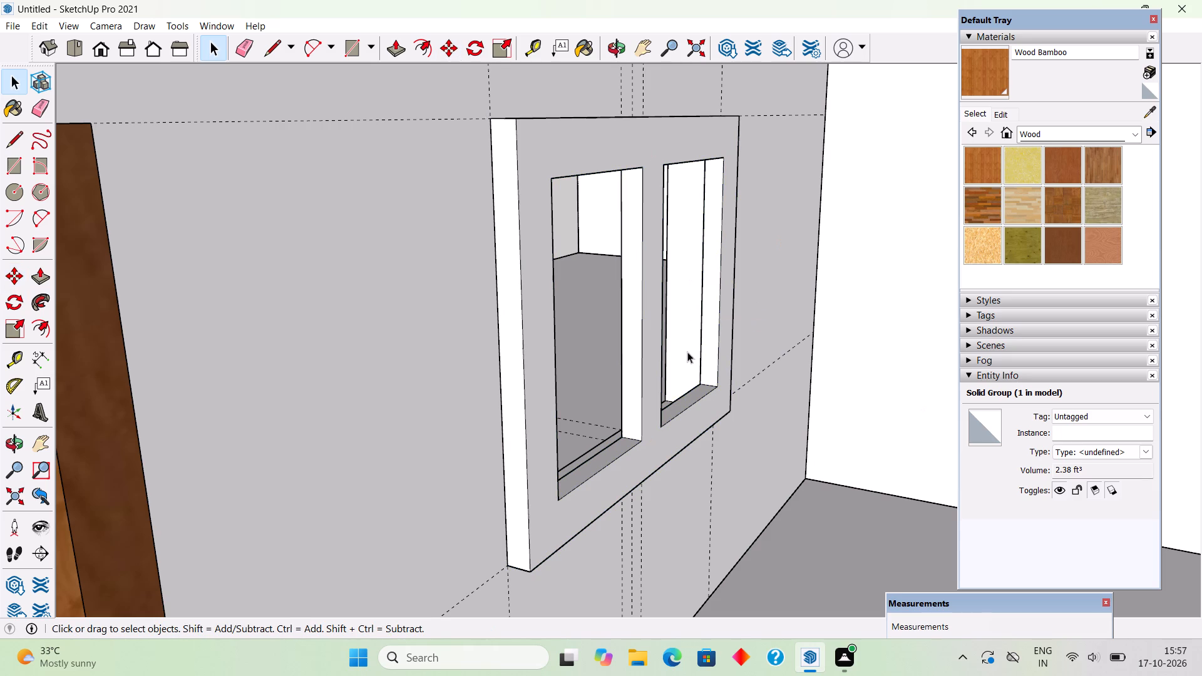
left_click(646, 376)
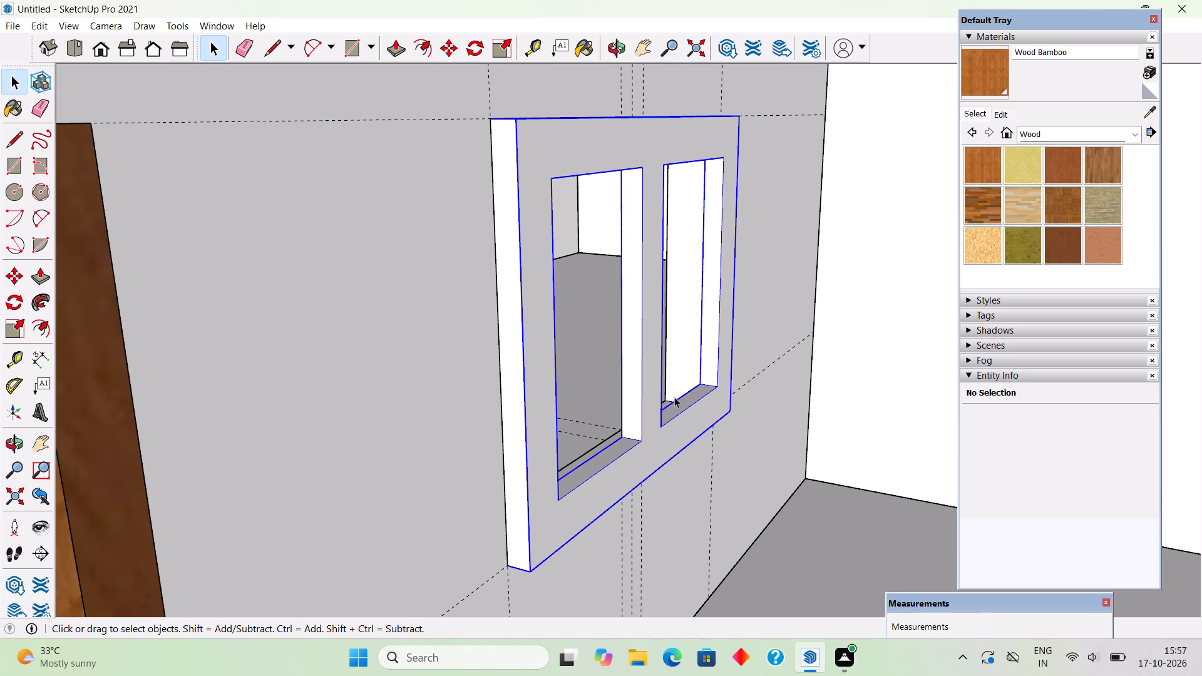
key("m")
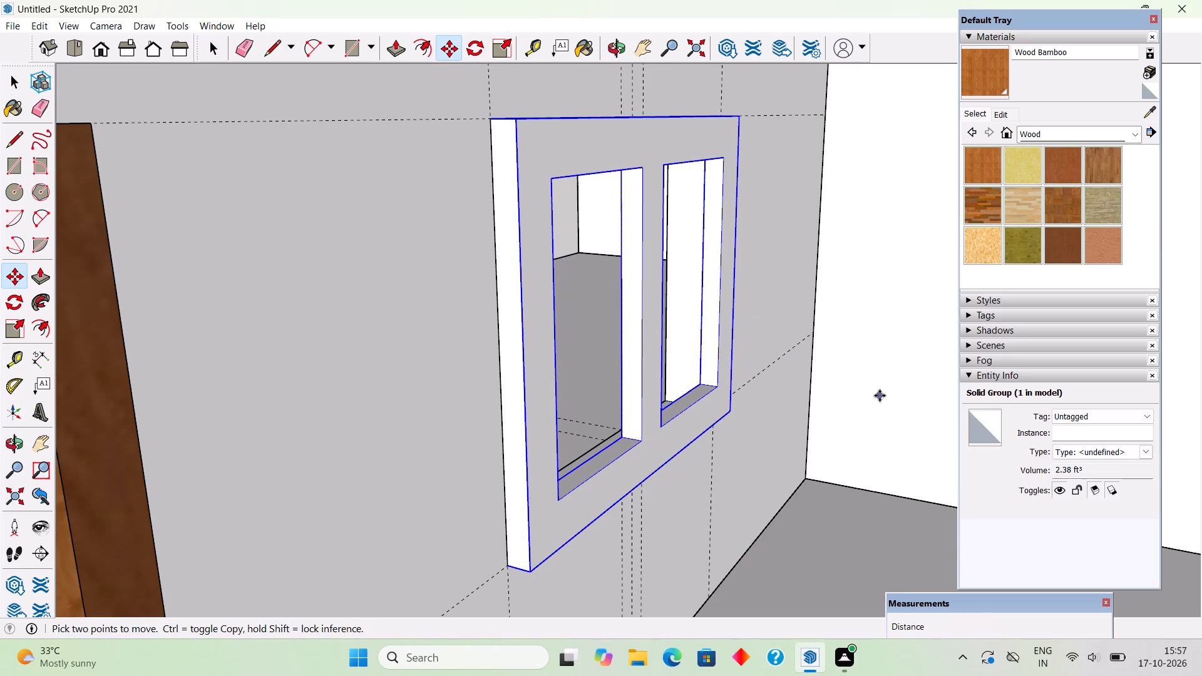
left_click(731, 411)
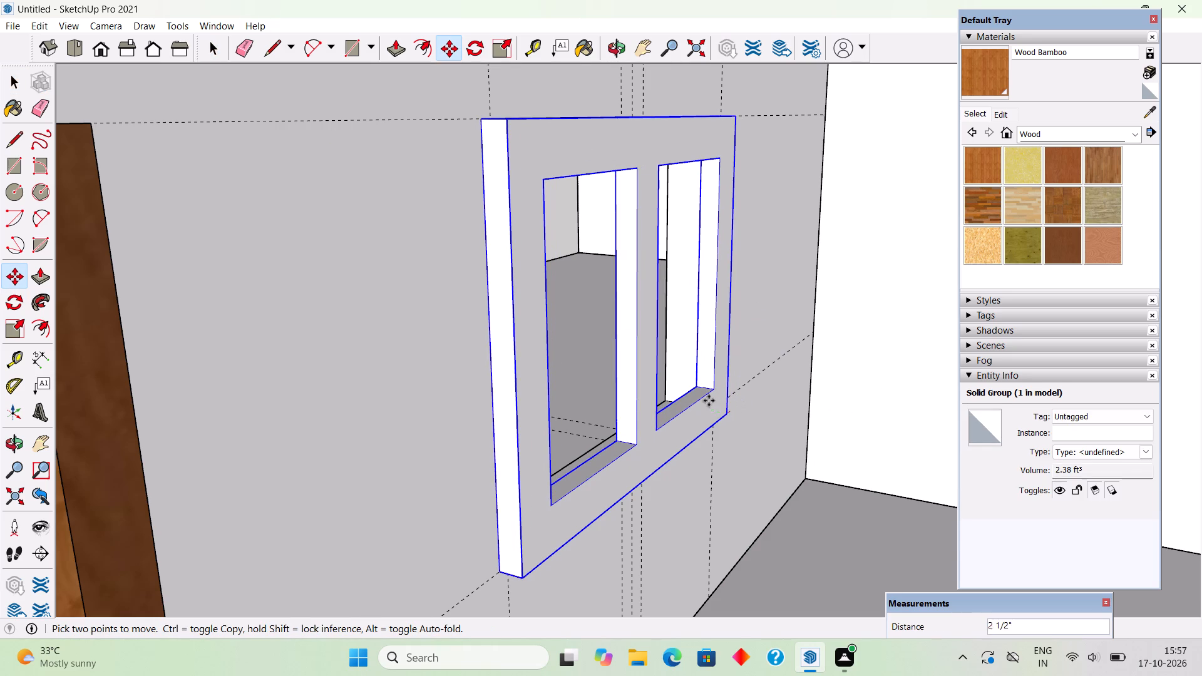
left_click(712, 406)
Move the window frame group 1 1/2" outward so it projects from the balcony wall.
scroll(716, 406, "up", 7)
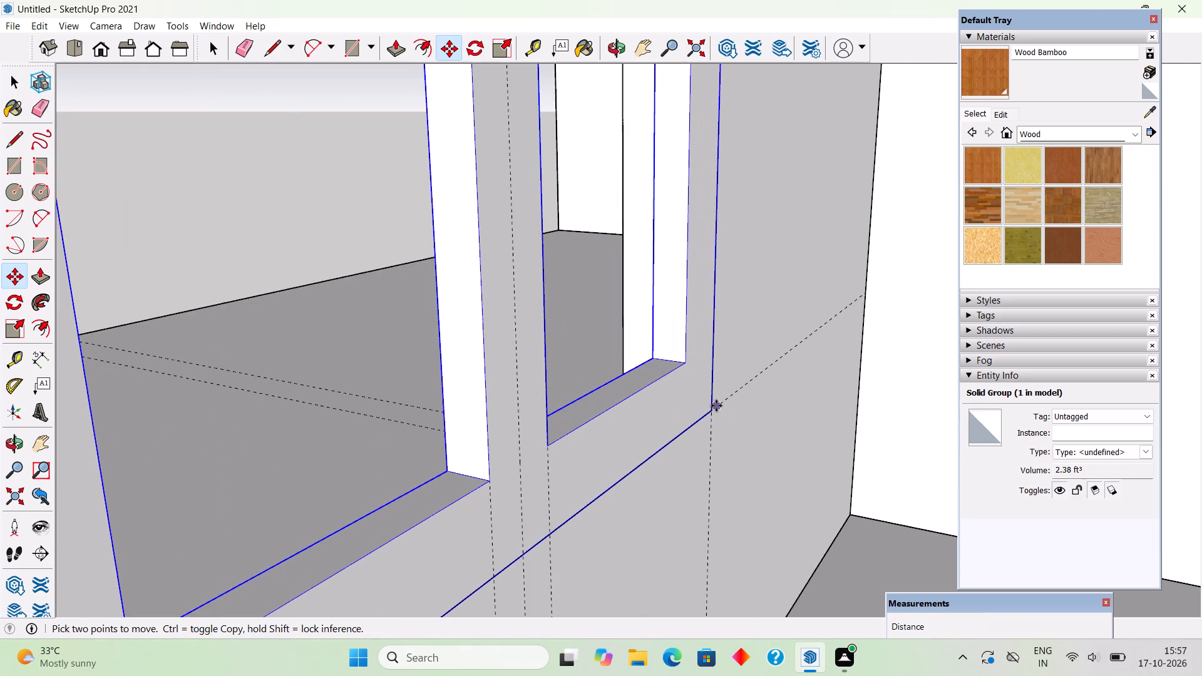
scroll(716, 406, "up", 2)
left_click(709, 416)
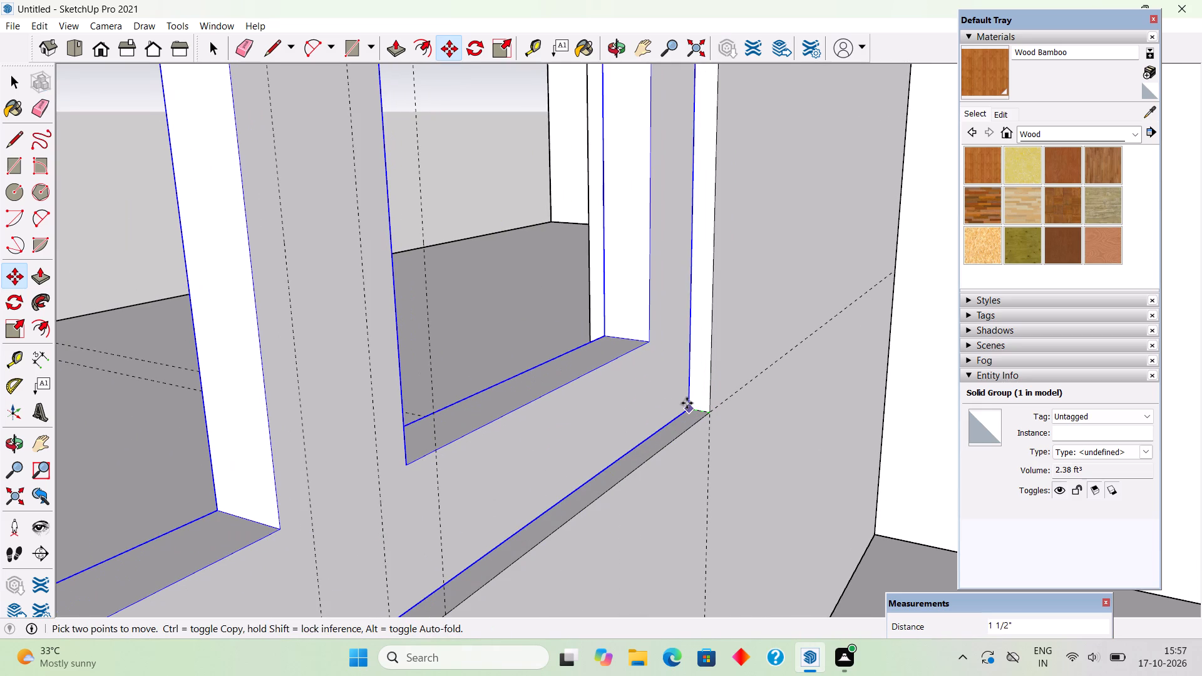
left_click(687, 403)
key("space")
scroll(687, 403, "down", 9)
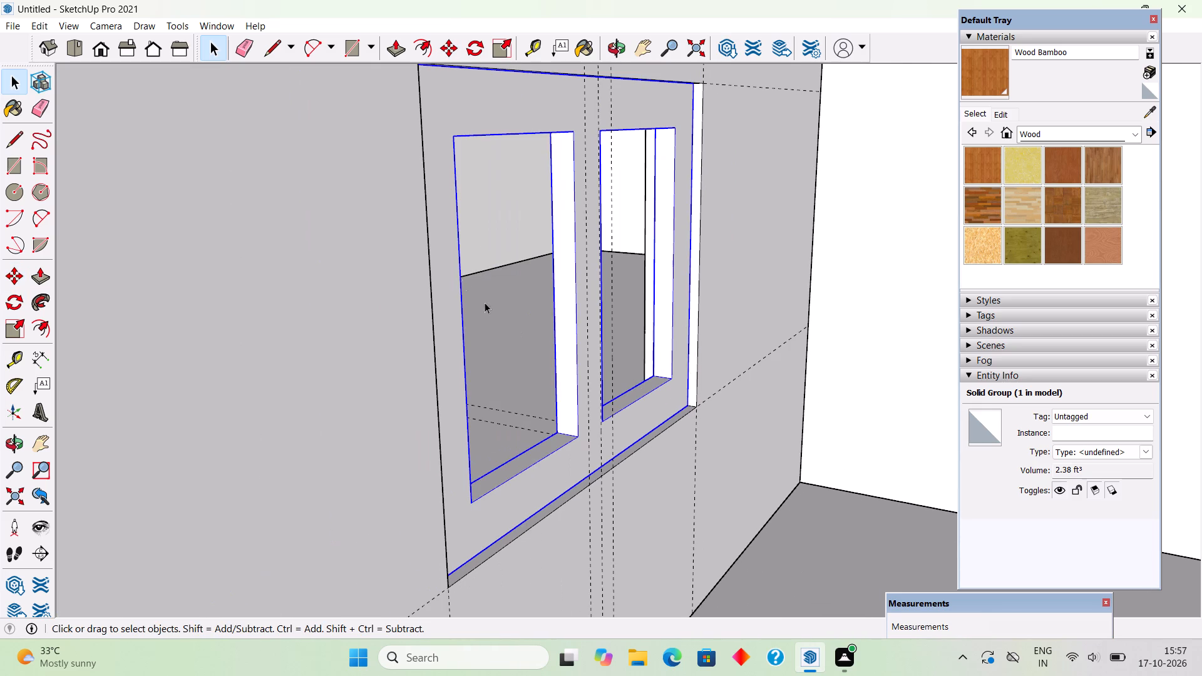
left_click(488, 223)
Draw a 1' 9" by 3' glass pane rectangle in each of the two openings of the new window frame.
middle_click_drag(533, 376, 392, 392)
scroll(375, 423, "down", 4)
scroll(438, 371, "down", 4)
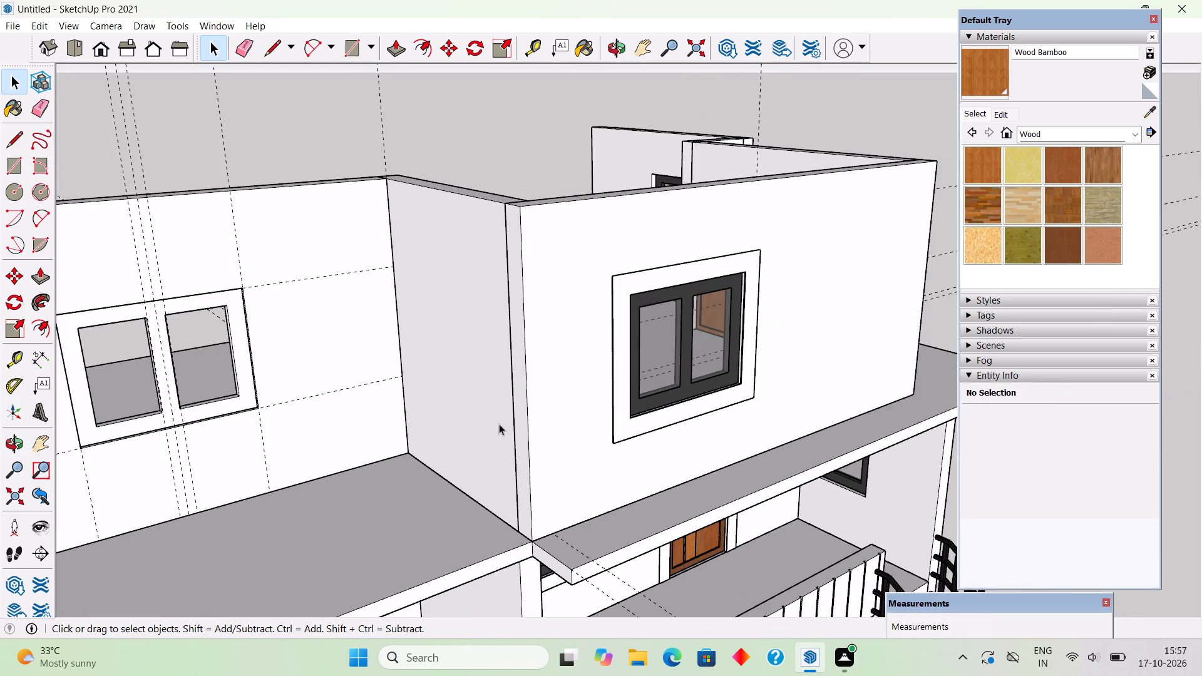
scroll(820, 106, "down", 6)
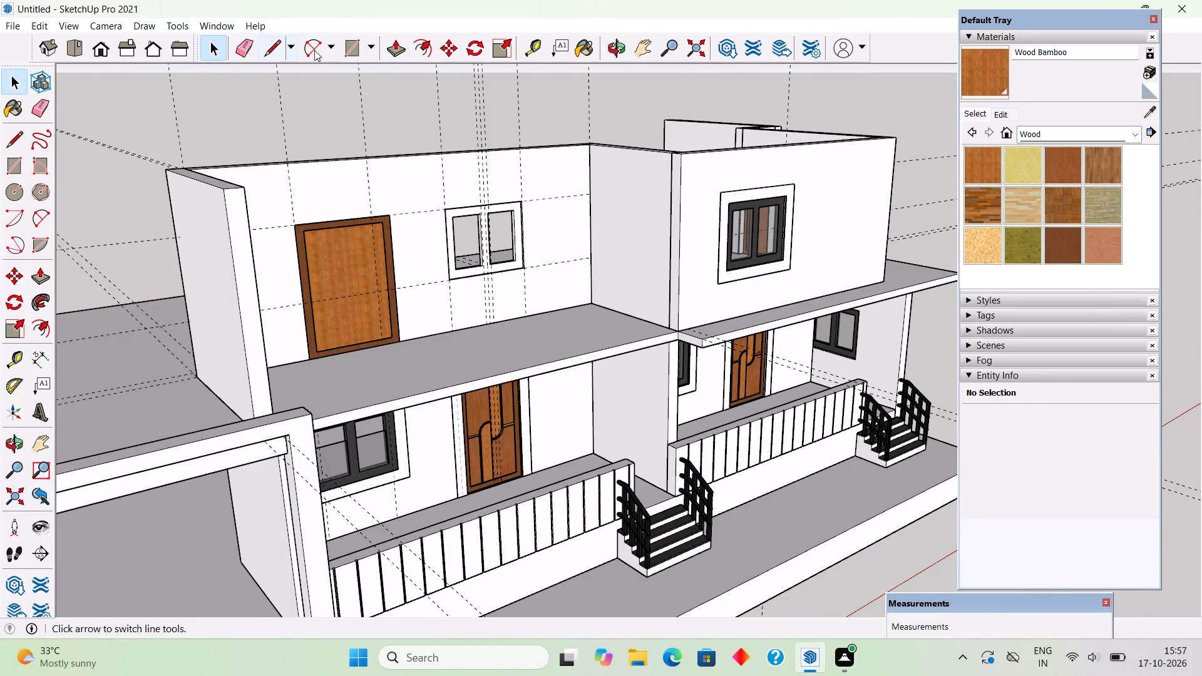
middle_click_drag(656, 426, 565, 412)
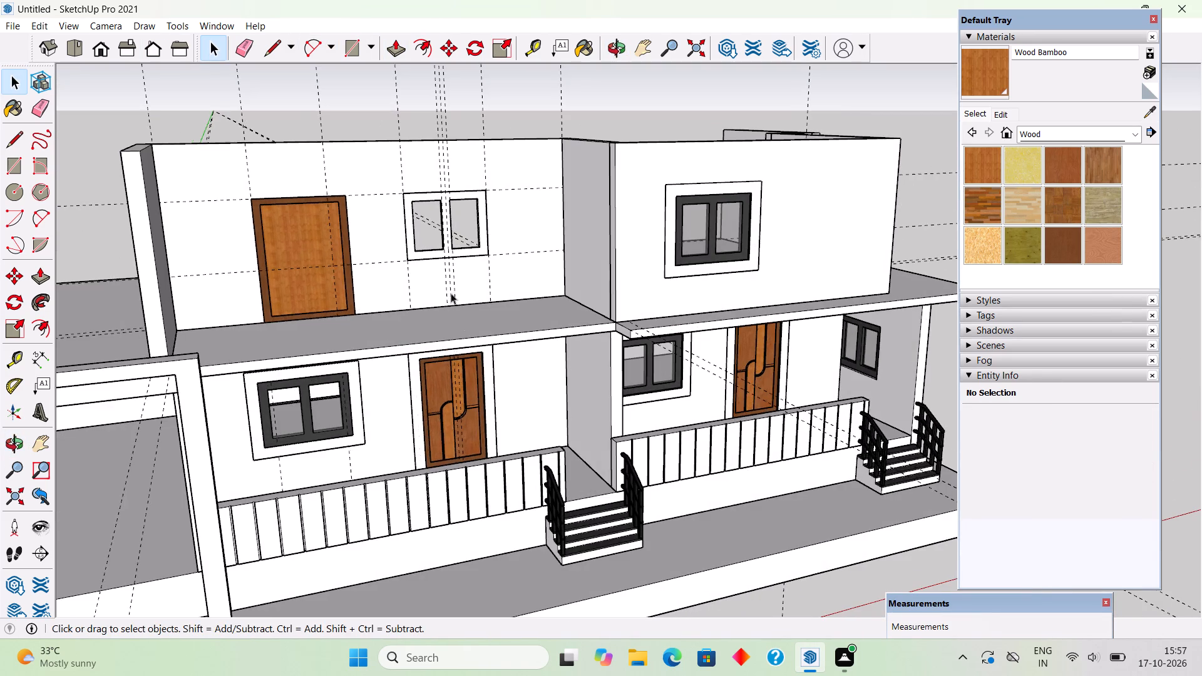
scroll(409, 173, "up", 11)
key("r")
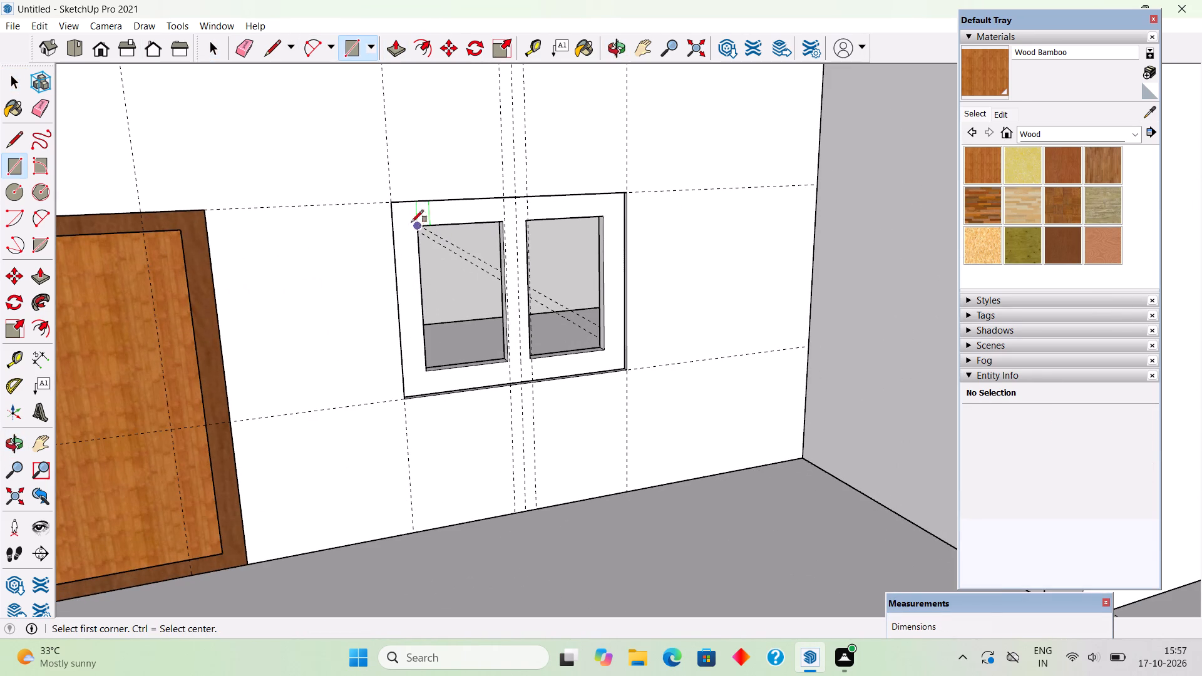
left_click(418, 225)
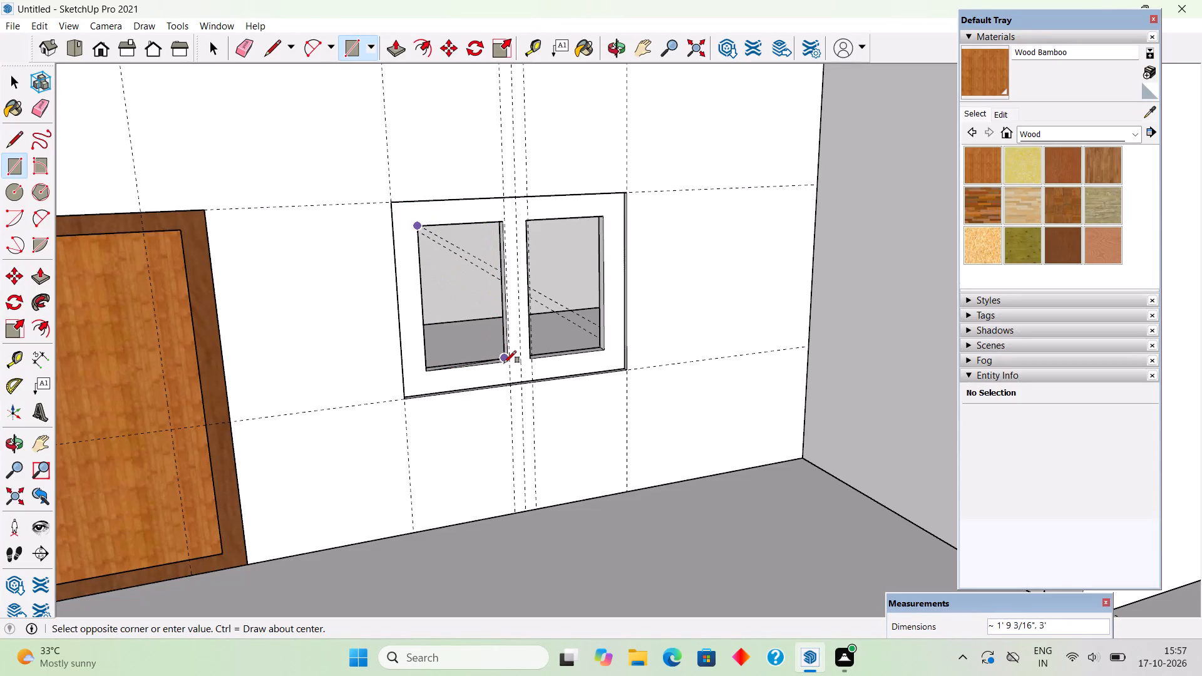
left_click(506, 362)
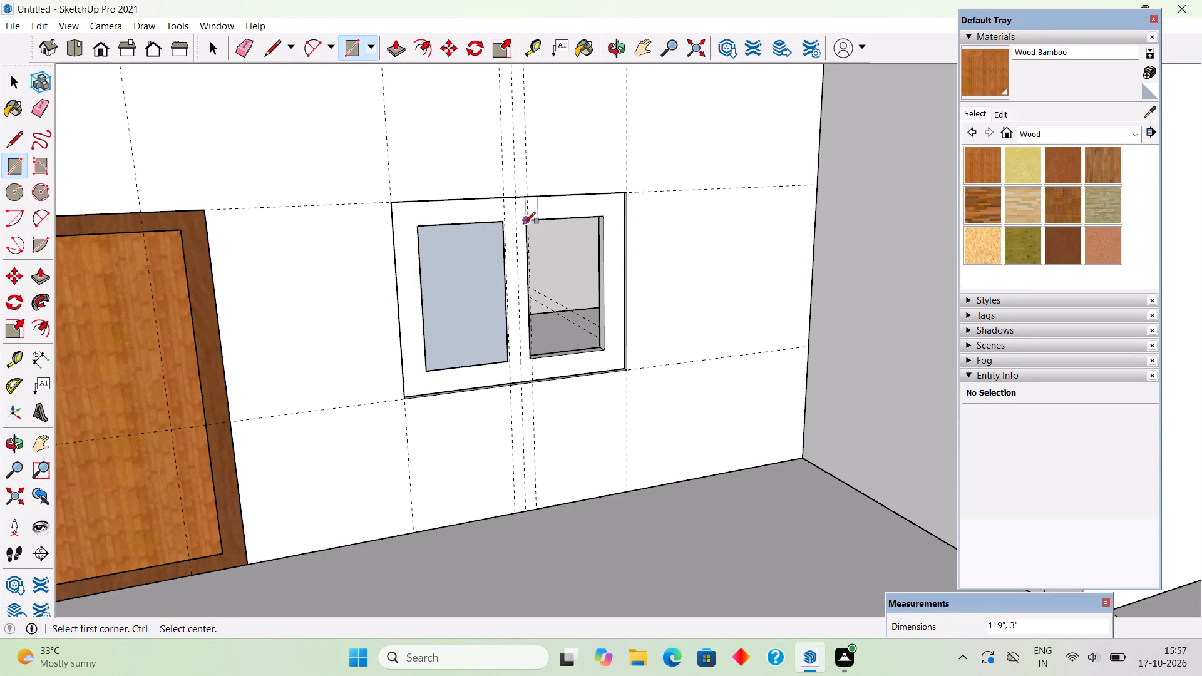
left_click(523, 224)
left_click(603, 351)
Make each of the two glass pane rectangles its own group.
key("space")
triple_click(592, 339)
right_click(592, 339)
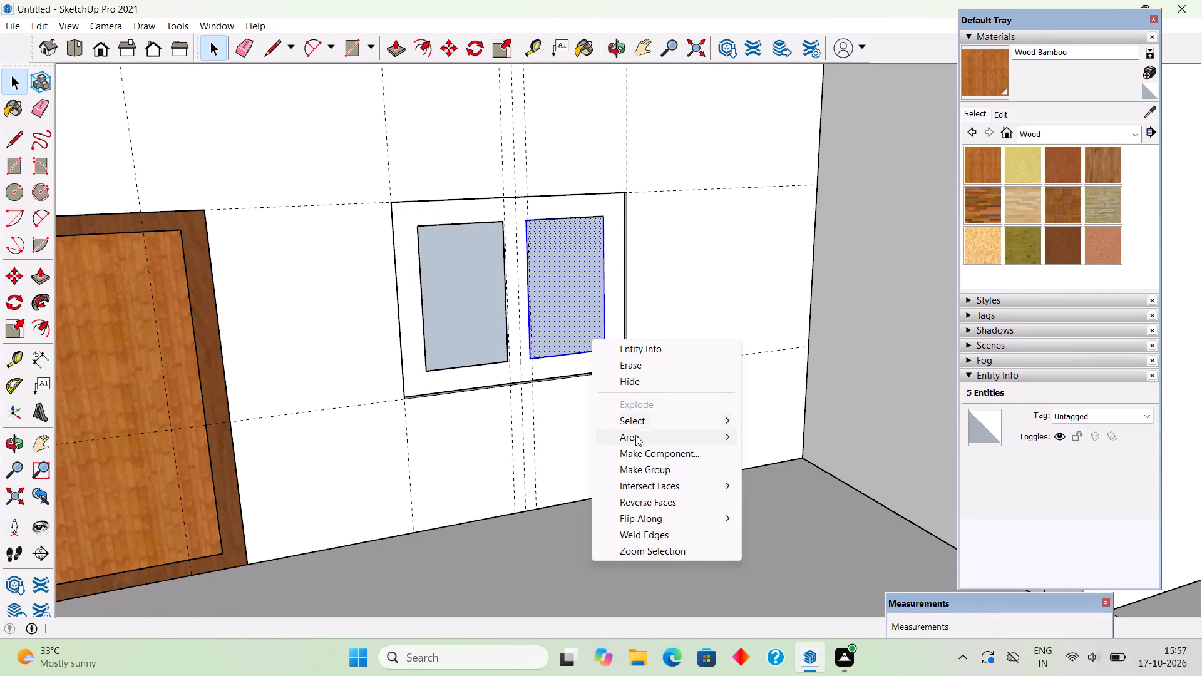
left_click(651, 465)
left_click(501, 312)
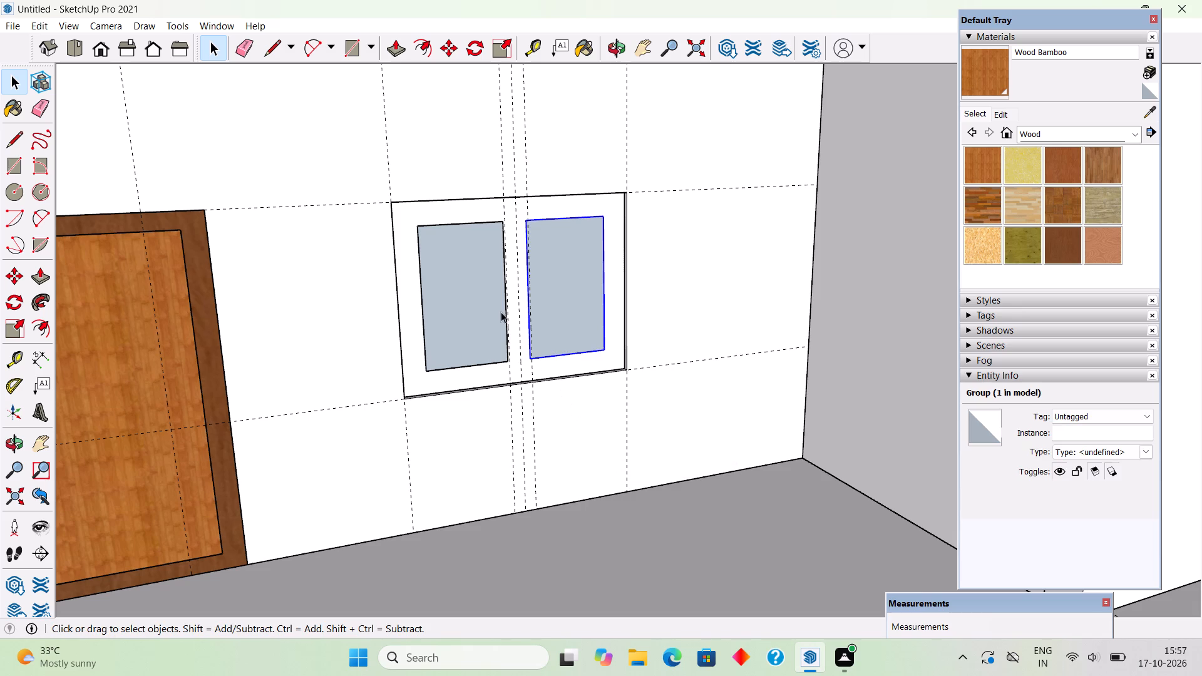
double_click(501, 312)
right_click(501, 312)
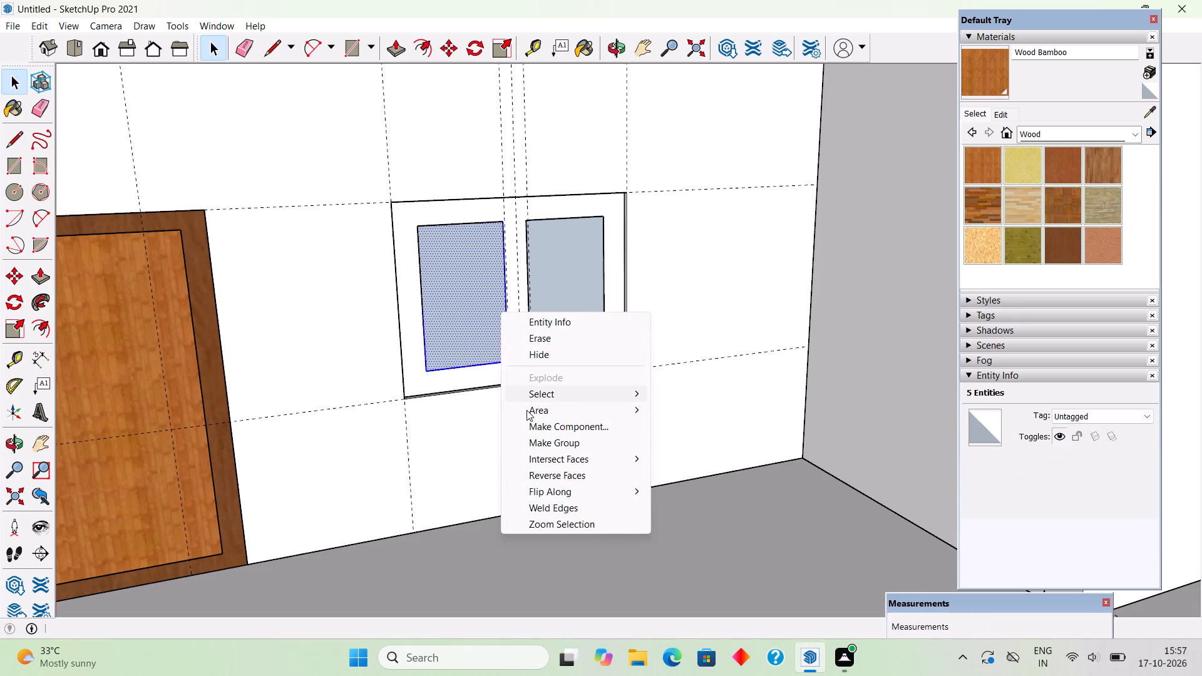
left_click(550, 447)
middle_click_drag(552, 351, 361, 538)
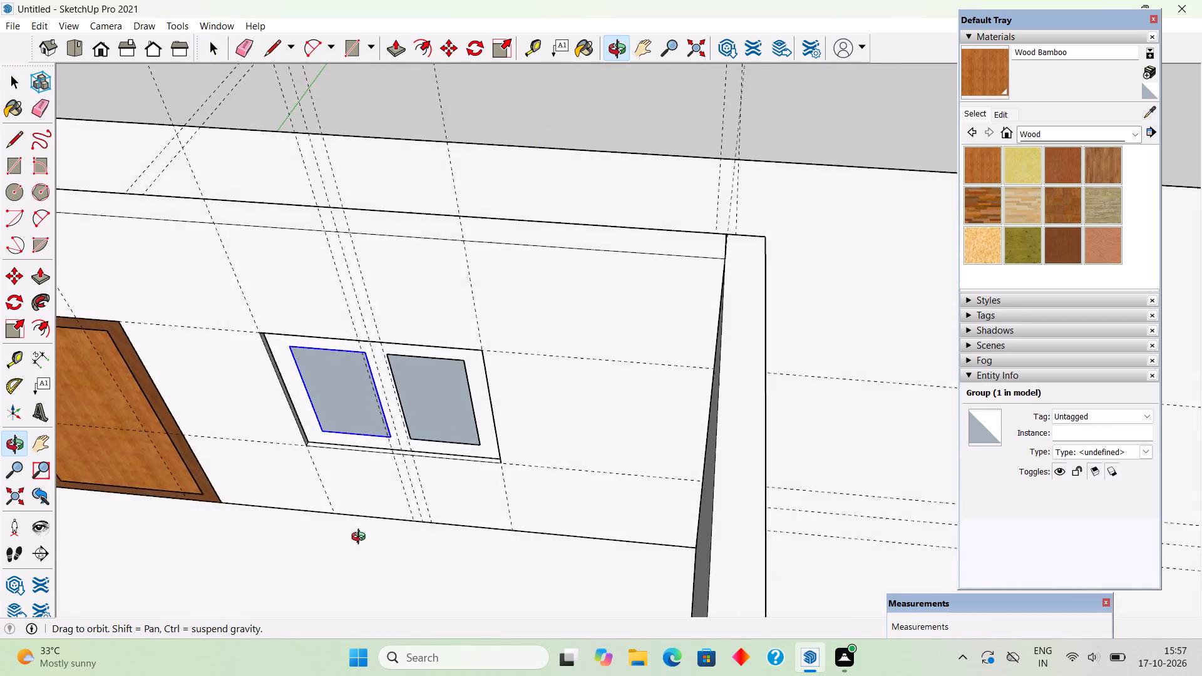
middle_click_drag(361, 538, 359, 347)
scroll(359, 347, "down", 5)
left_click(411, 114)
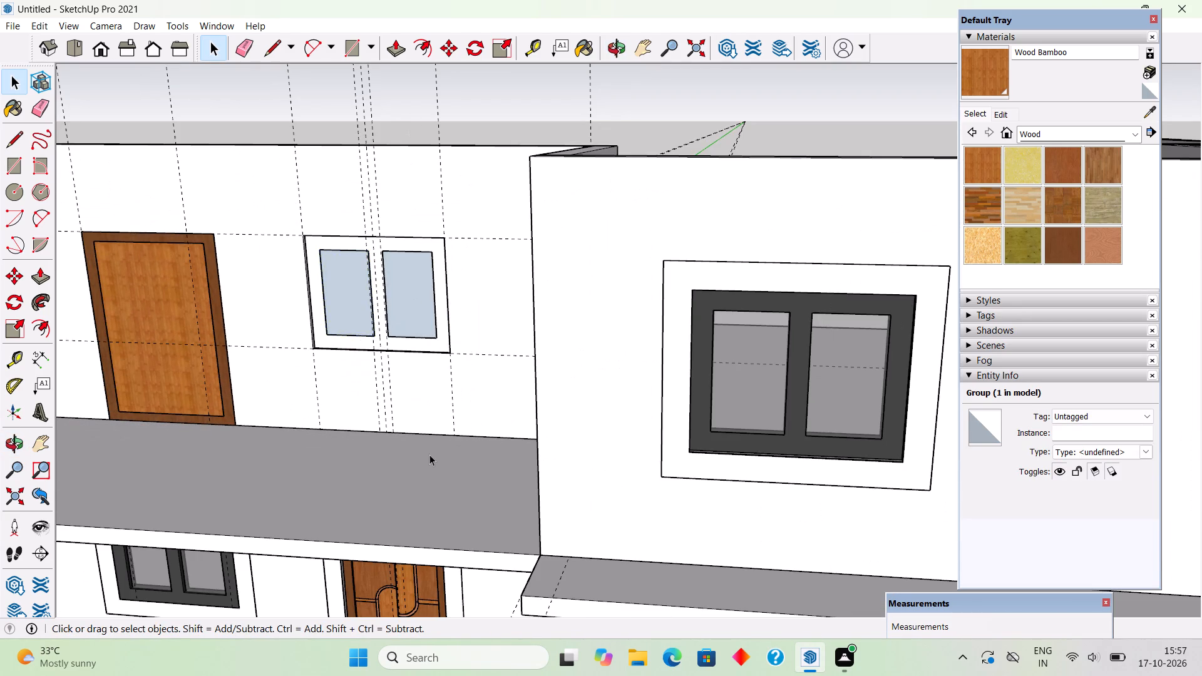
Draw a 5' by 4' rectangle over the new window, corner to corner along its outer outline.
scroll(429, 454, "down", 9)
middle_click_drag(442, 471, 609, 407)
scroll(609, 407, "down", 3)
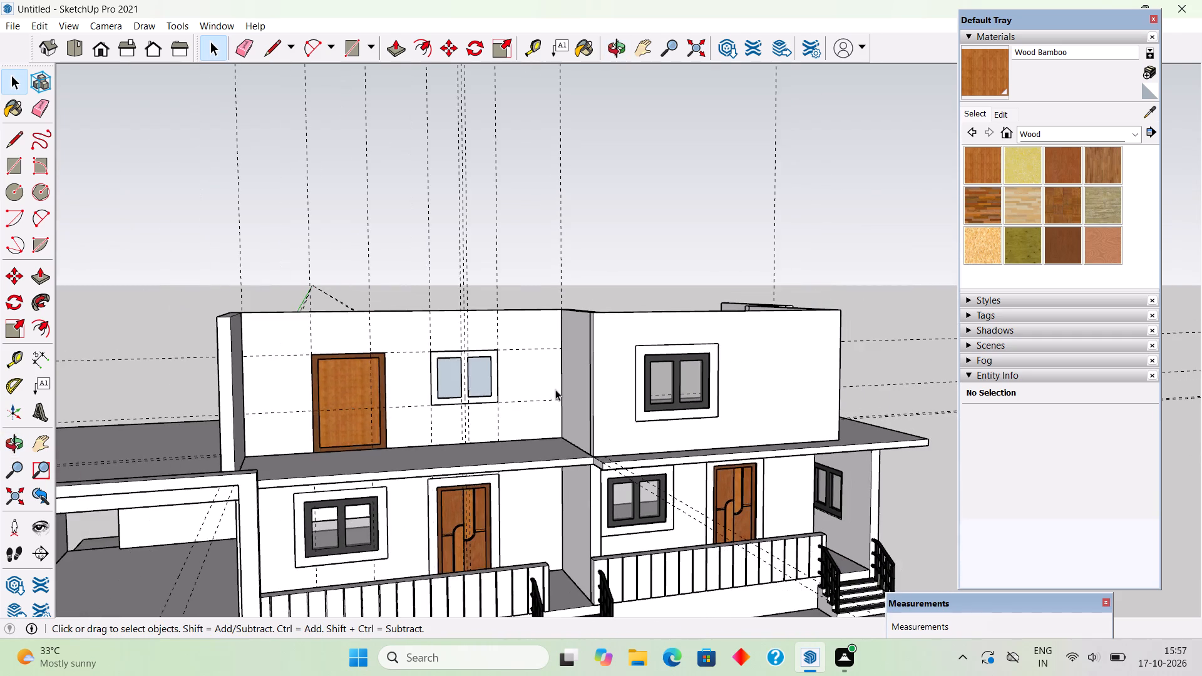
scroll(432, 422, "up", 7)
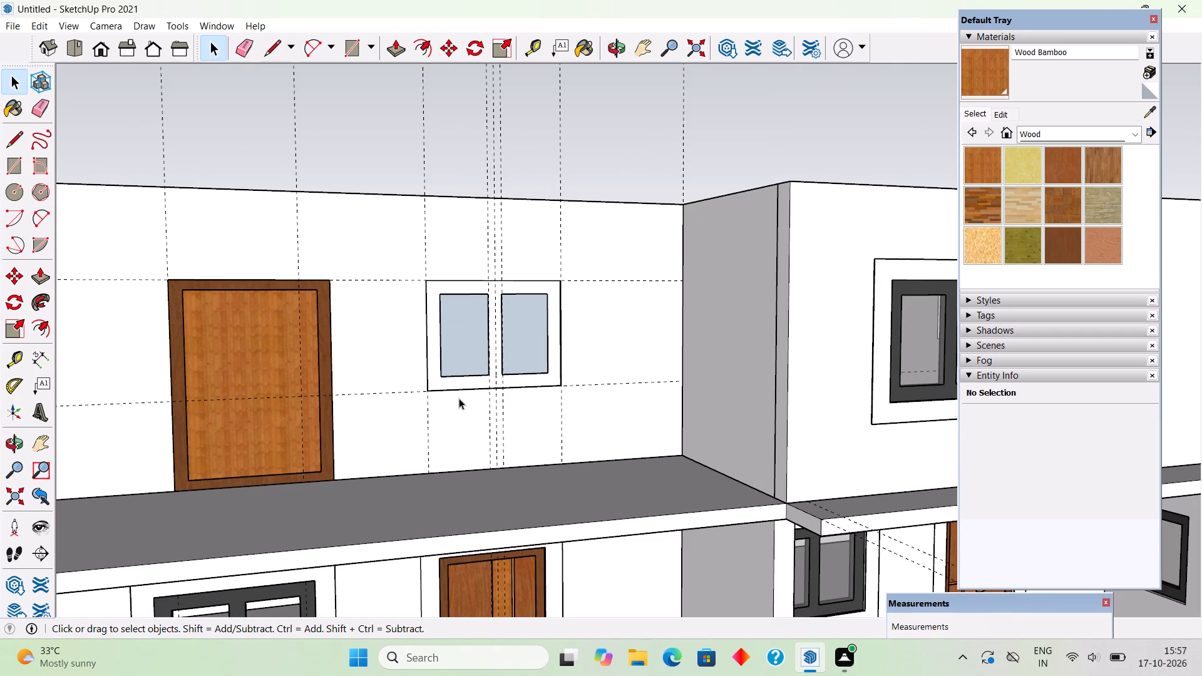
key("r")
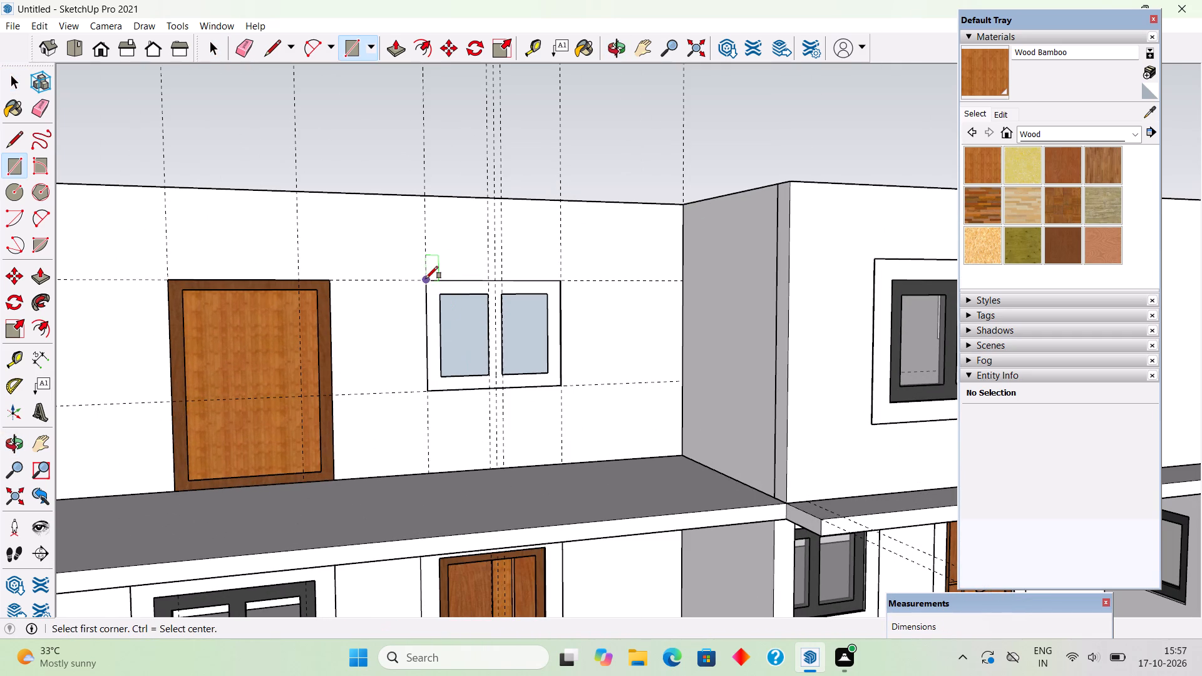
left_click(426, 279)
left_click(560, 387)
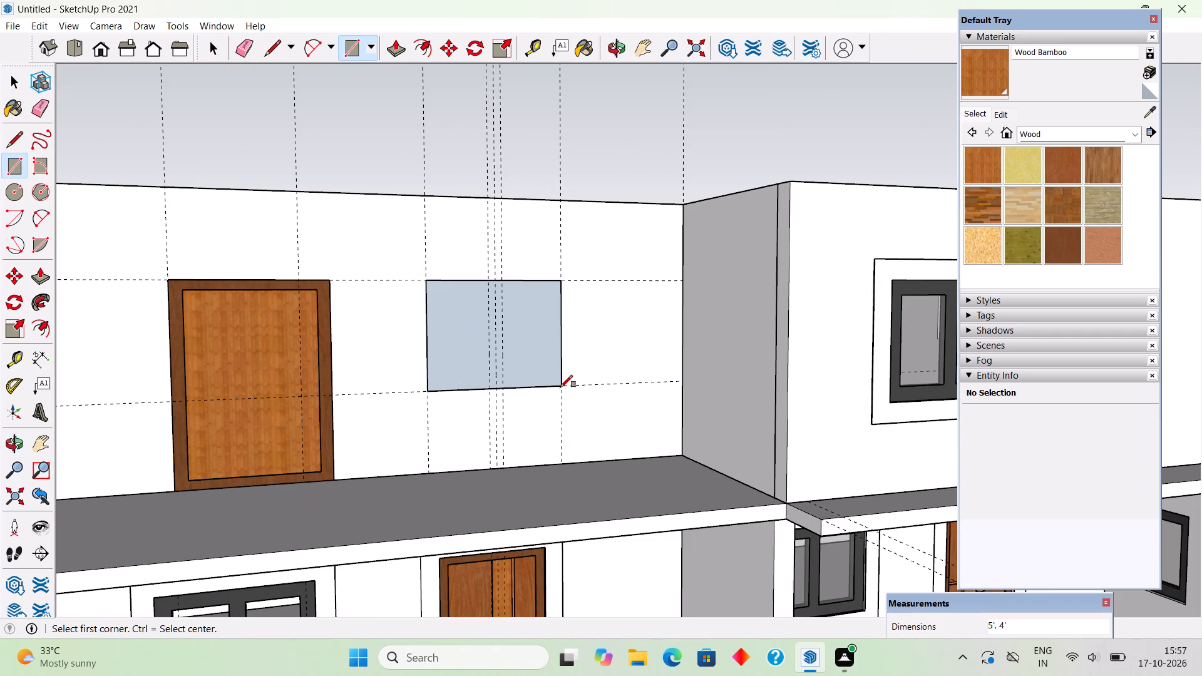
Offset the new window's 5' by 4' rectangle 8" outward and delete the inner face to leave a border.
key("f")
left_click(515, 372)
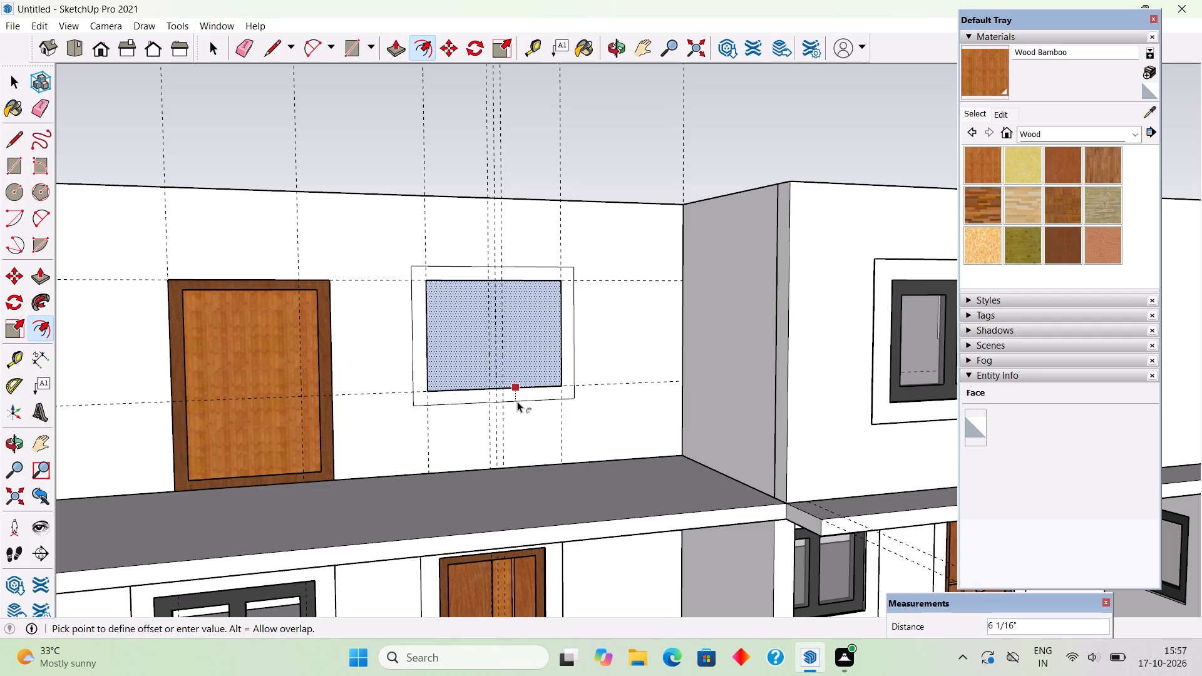
type("8\"")
key("Return")
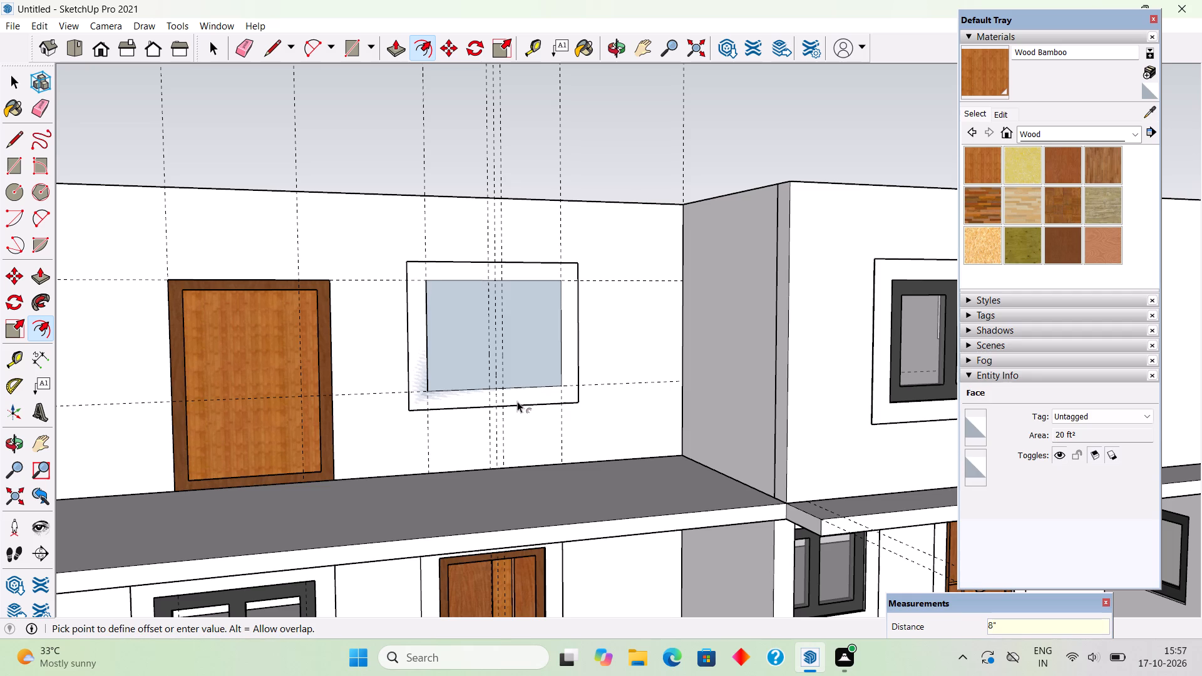
key("space")
left_click(470, 347)
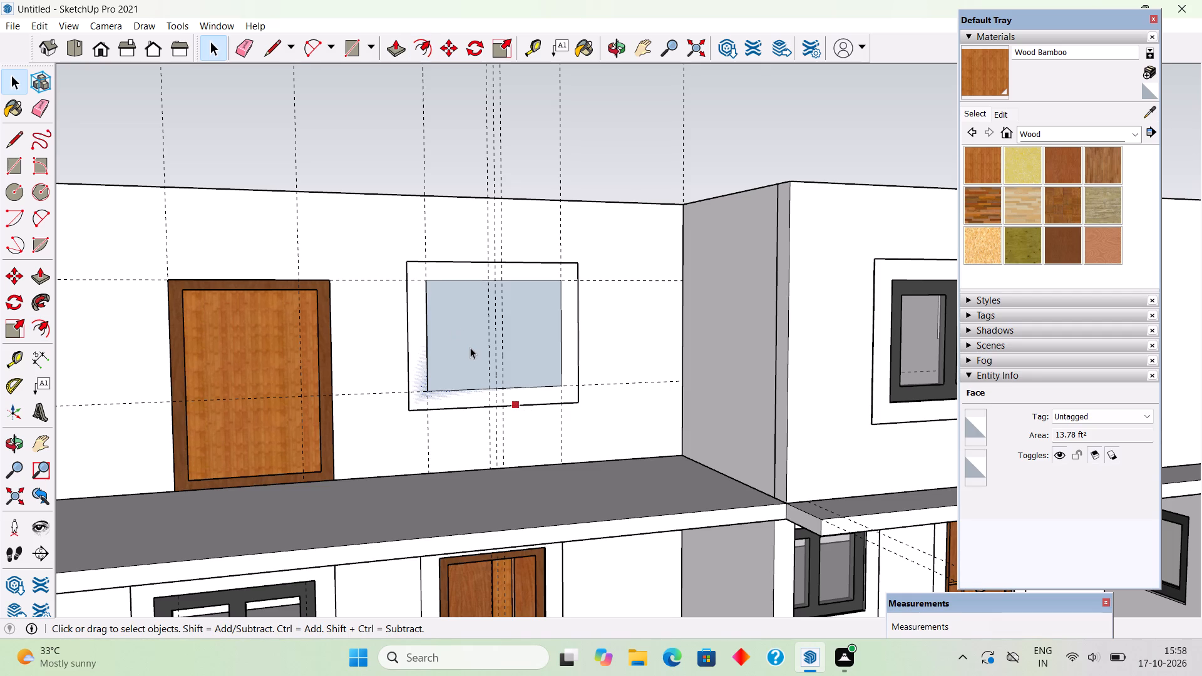
key("Delete")
Extrude the border face around the new window by 0.5".
key("p")
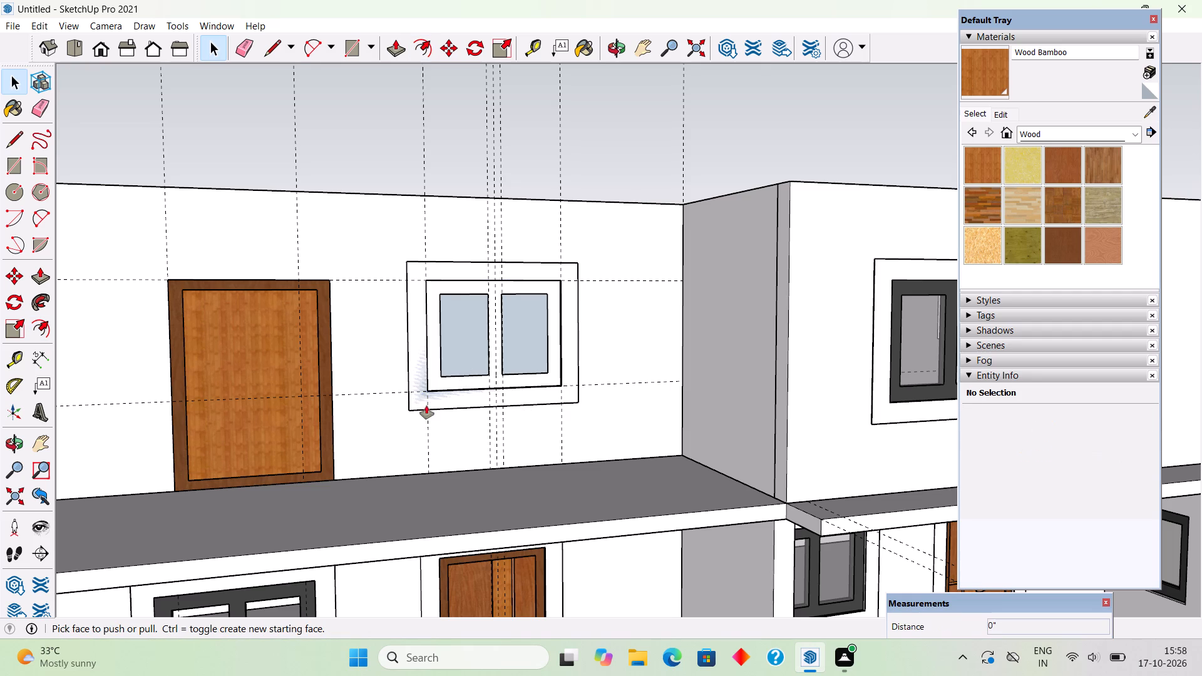
left_click(426, 398)
type(".5\"")
key("Return")
key("space")
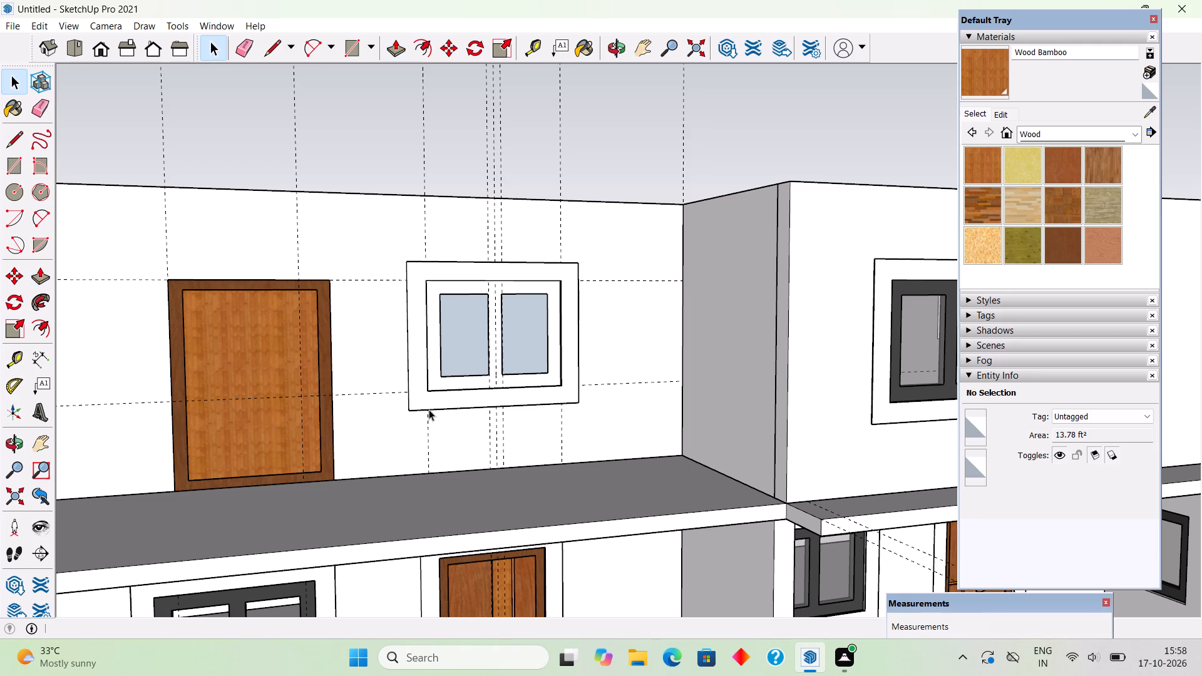
Make the whole window surround its own group.
triple_click(426, 399)
right_click(426, 399)
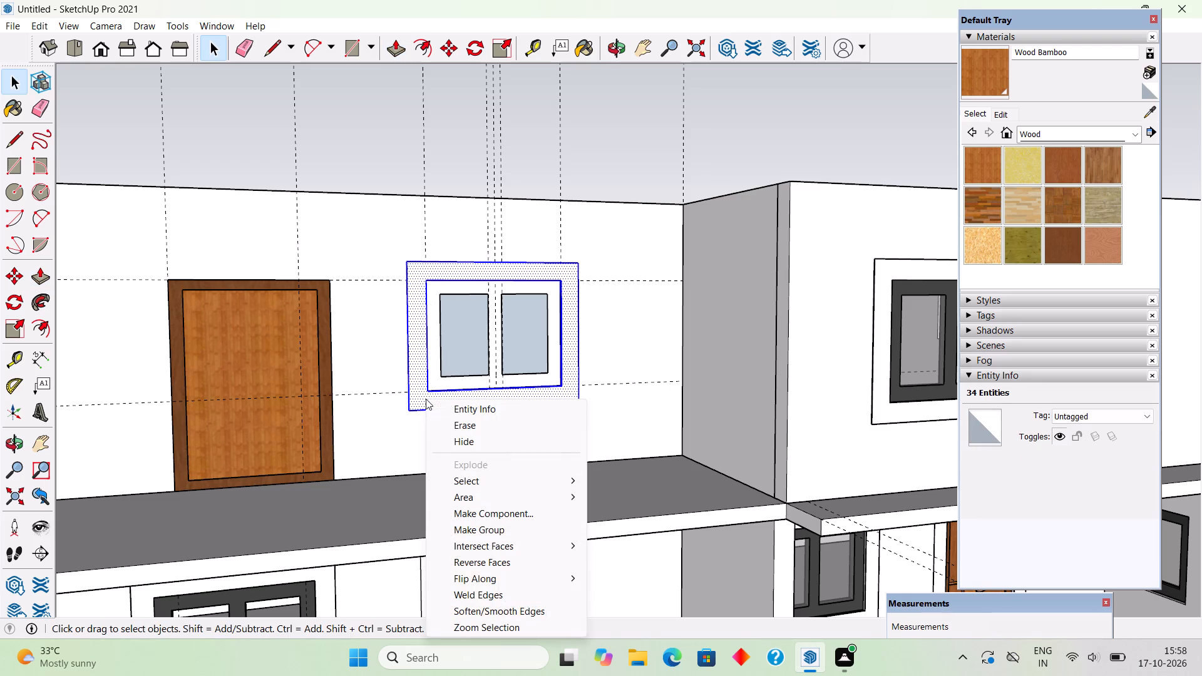
left_click(493, 528)
left_click(535, 88)
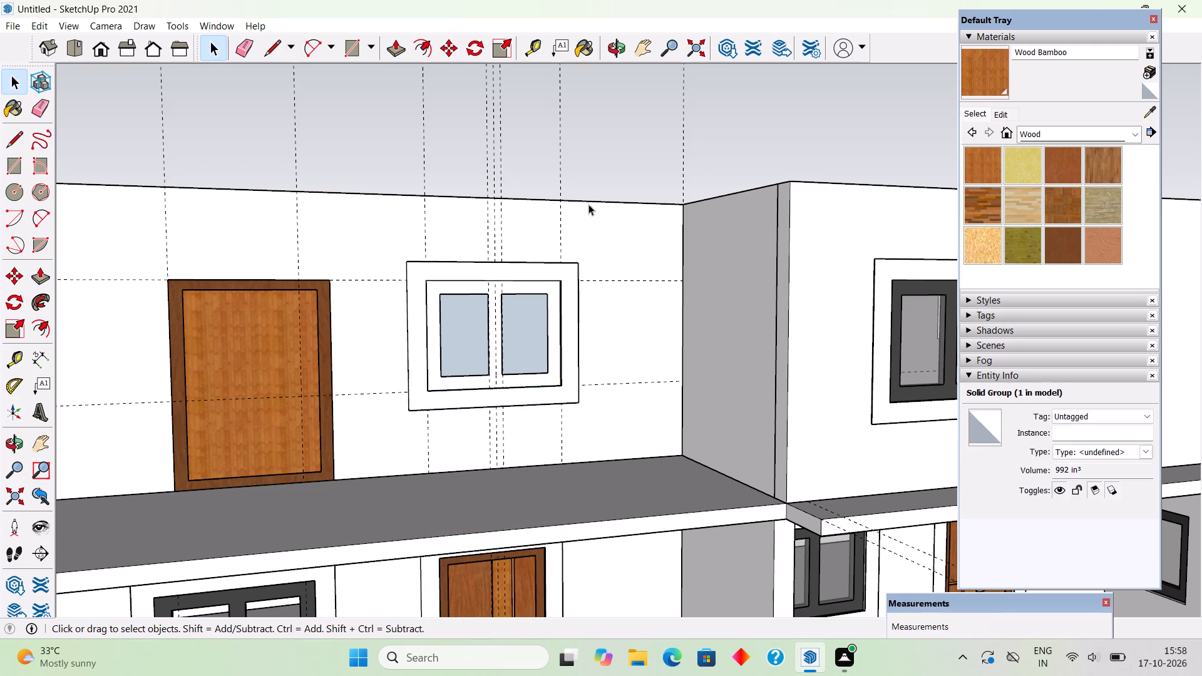
Paint both panes of the new window with Translucent Glass Gray sampled from the neighbouring upper window's glass.
scroll(729, 424, "down", 7)
middle_click_drag(622, 443, 540, 438)
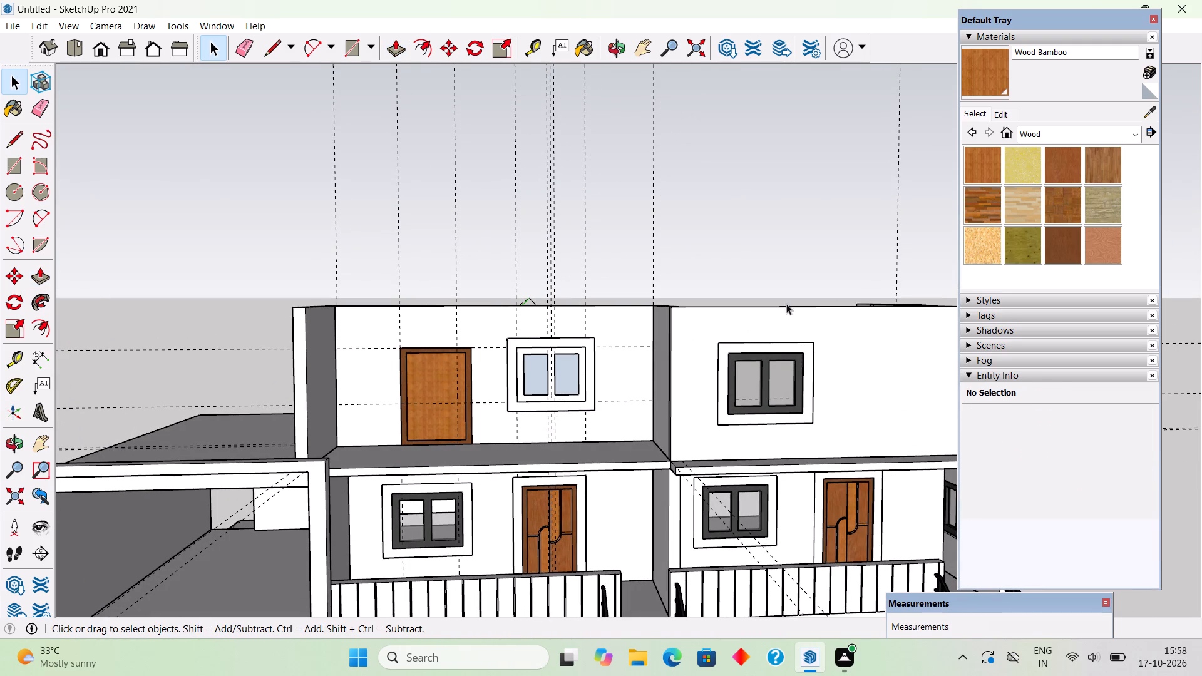
left_click(1145, 116)
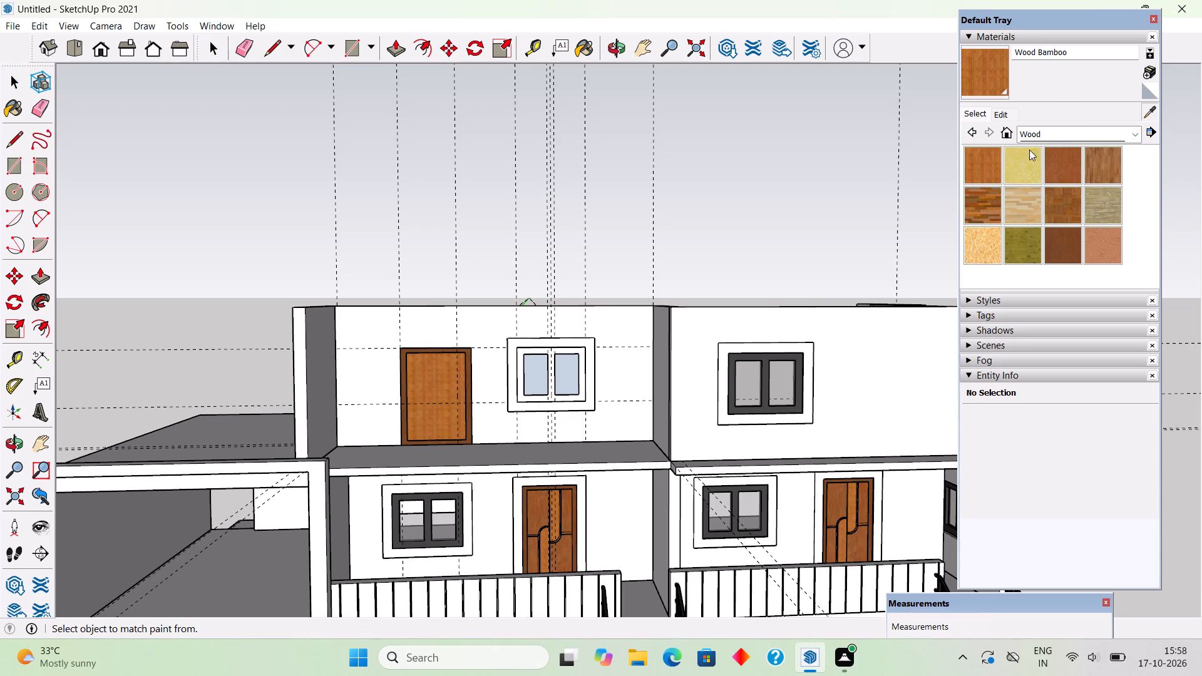
left_click(768, 372)
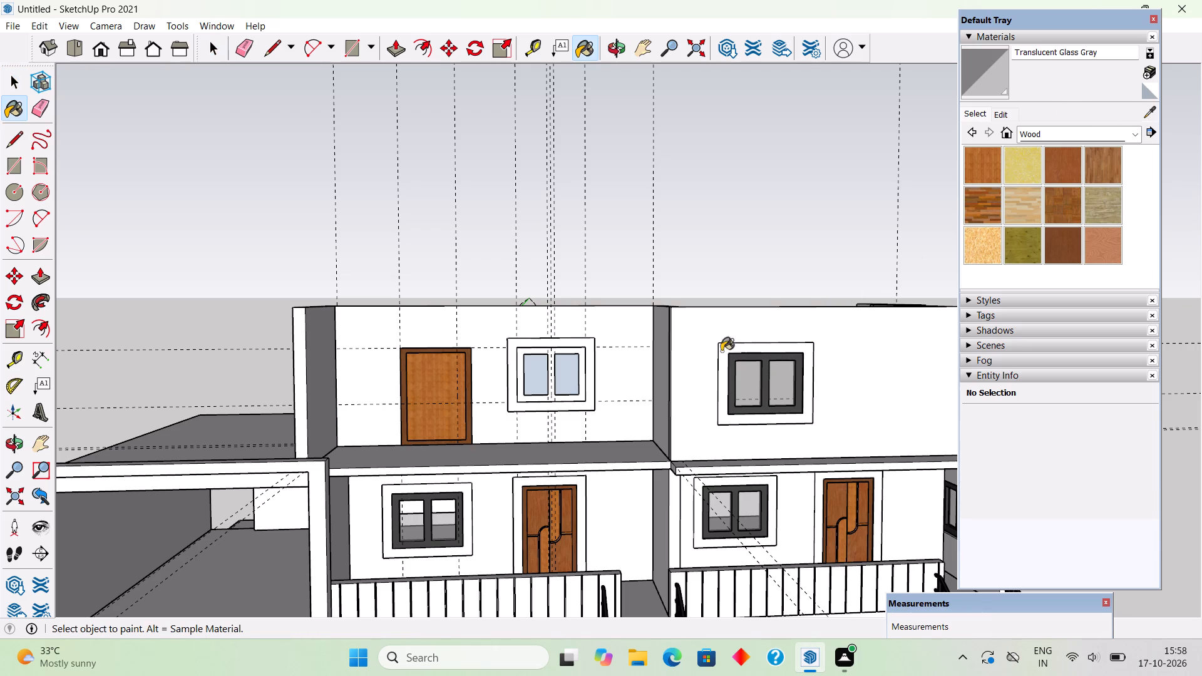
left_click(568, 376)
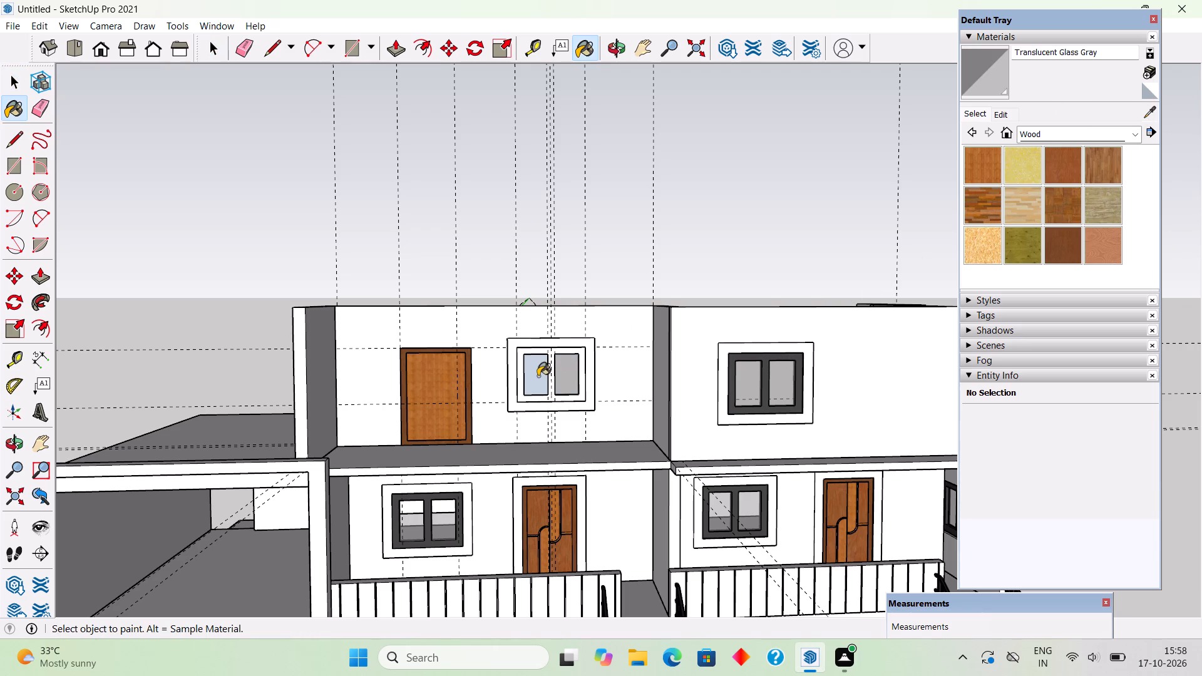
left_click(538, 376)
Paint the new window's frame with Color M07 sampled from a ground-floor window frame.
scroll(924, 314, "up", 1)
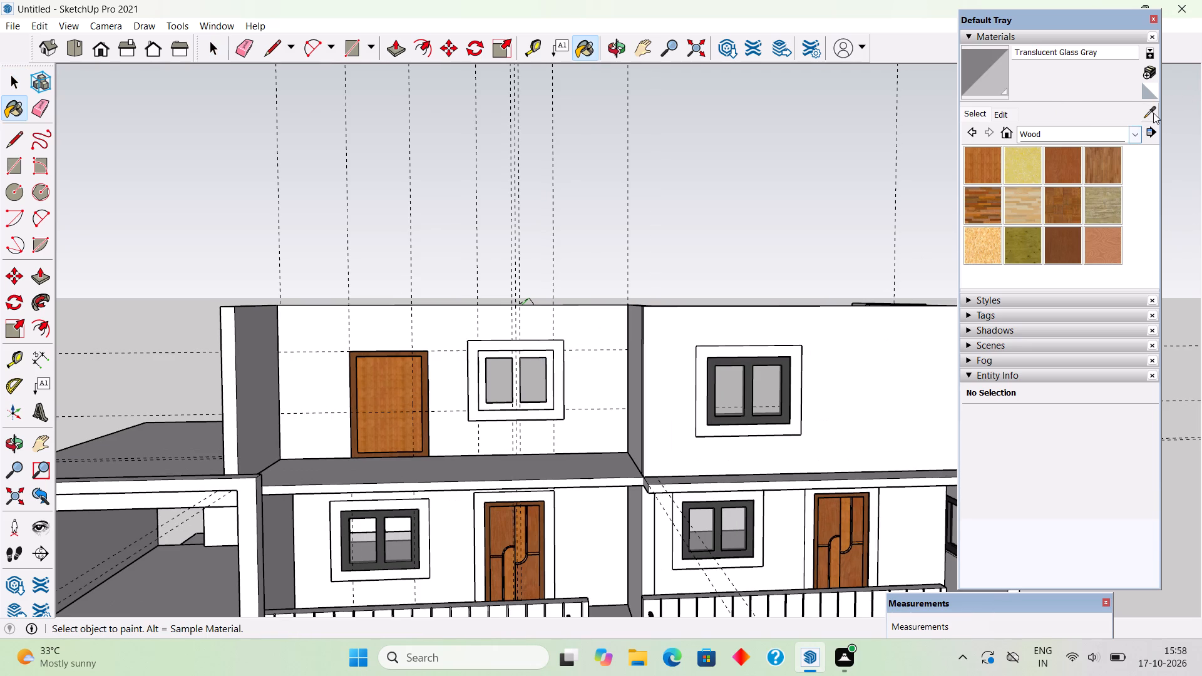
left_click(1153, 113)
scroll(689, 496, "up", 5)
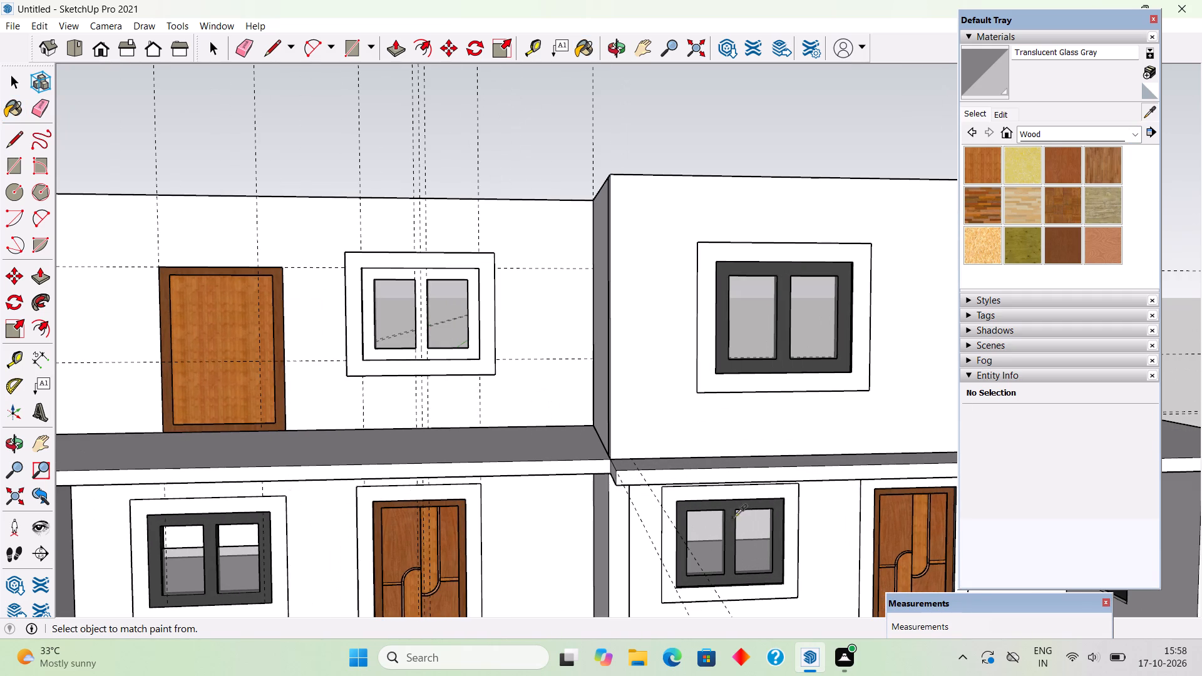
left_click(730, 525)
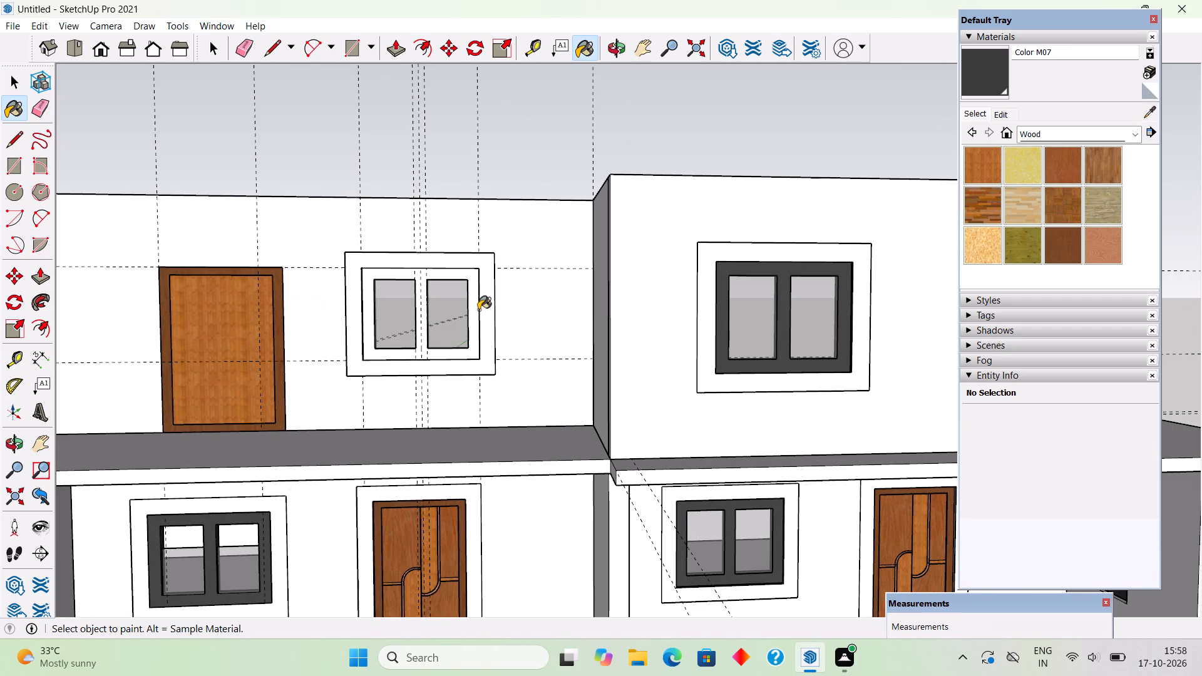
left_click(473, 313)
scroll(509, 305, "down", 4)
key("space")
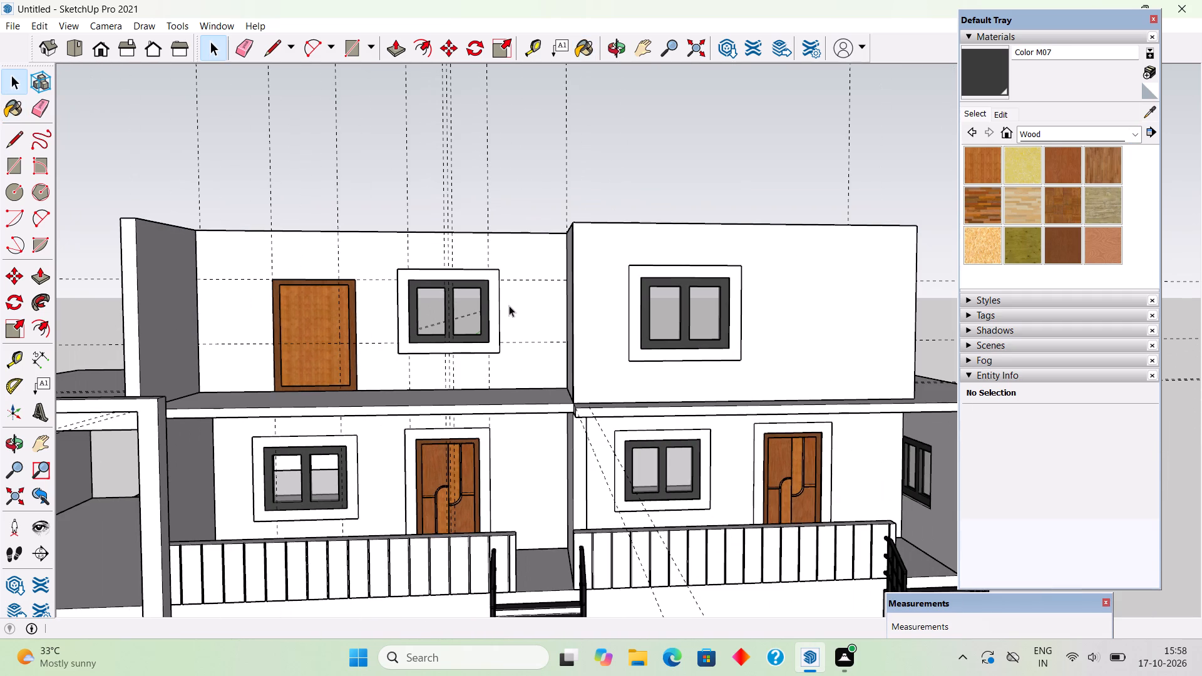
Draw a rectangle about 21' 6" by 1' 7 7/16" down from the balcony slab's top front edge, spanning the balcony.
scroll(486, 211, "down", 5)
middle_click_drag(485, 222, 493, 205)
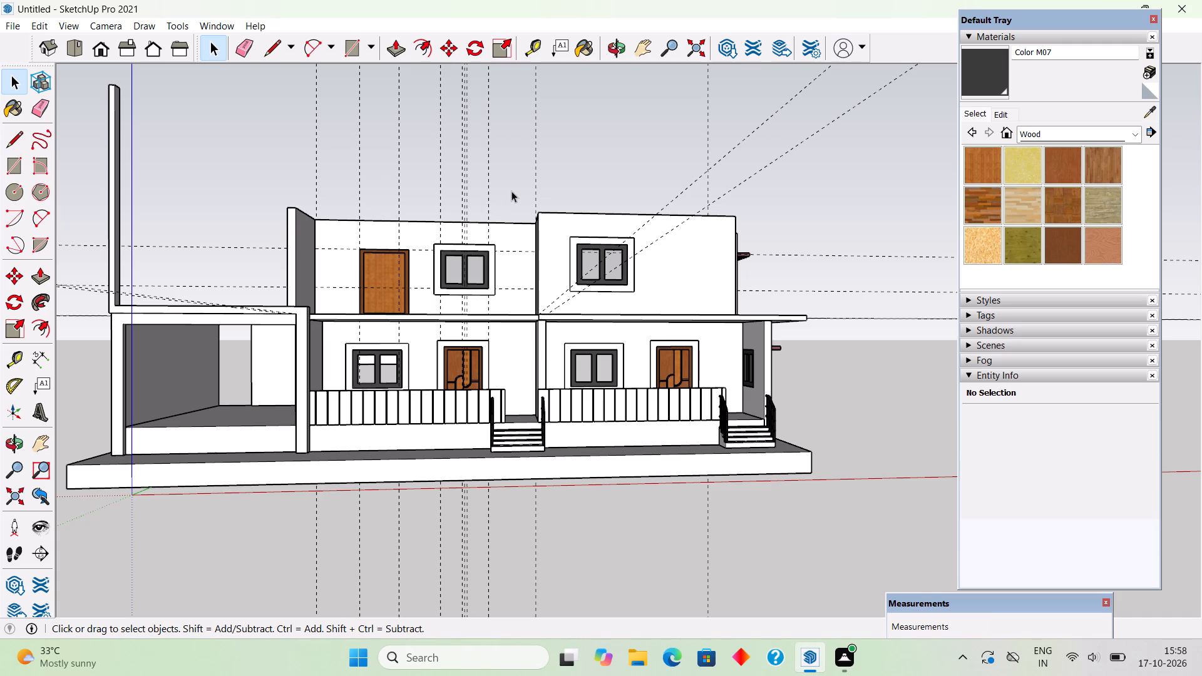
scroll(358, 230, "up", 3)
scroll(329, 312, "up", 6)
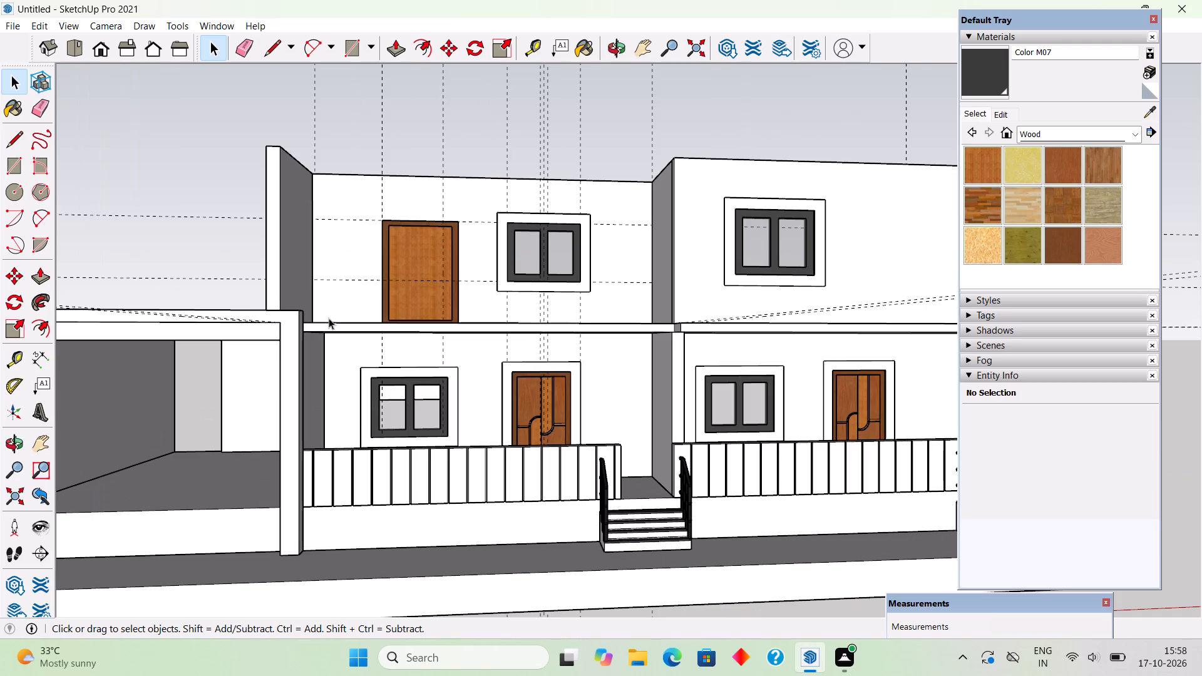
middle_click_drag(321, 320, 308, 380)
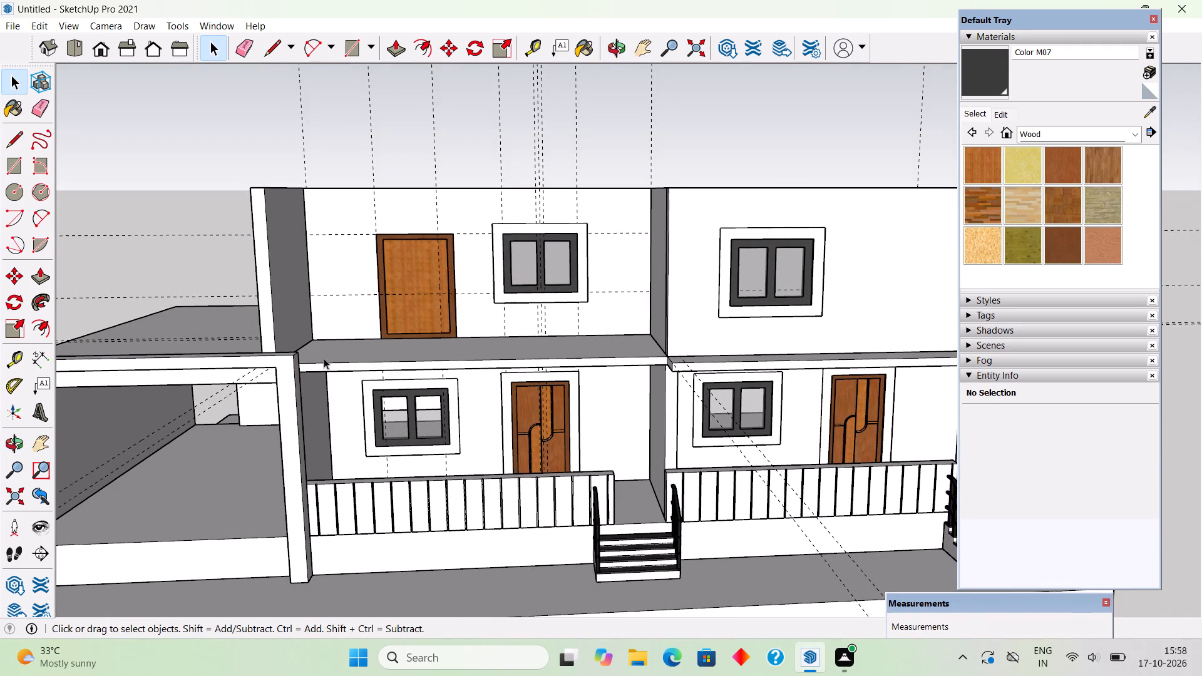
scroll(320, 366, "up", 10)
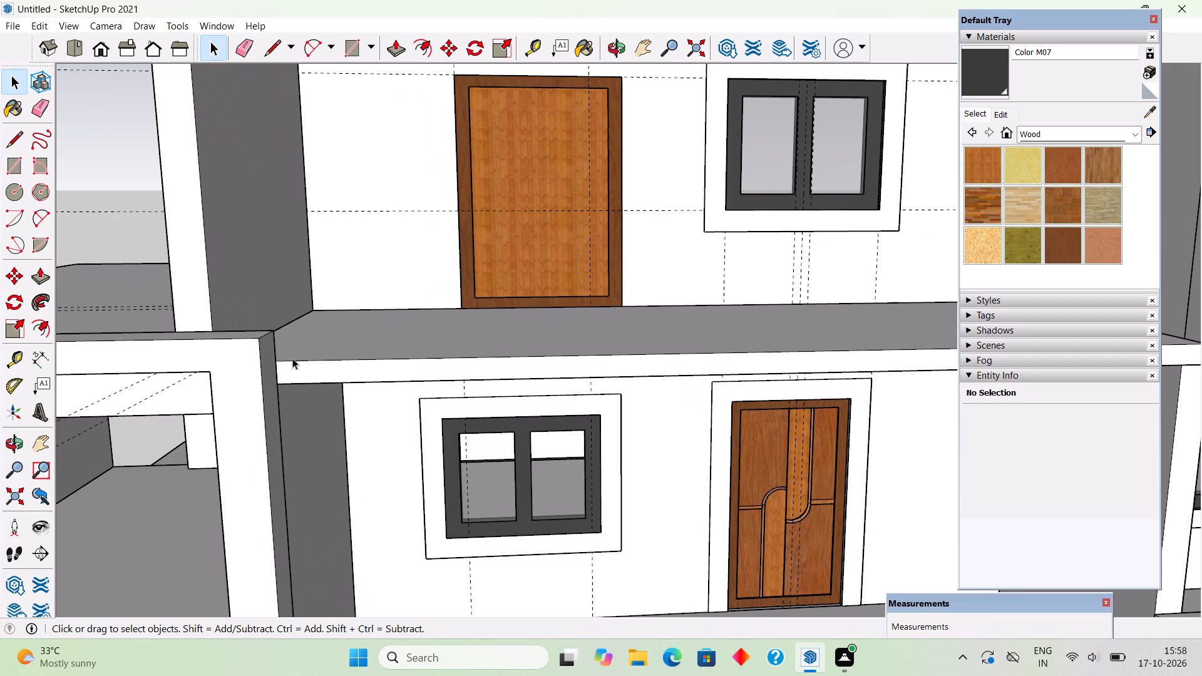
key("r")
left_click(274, 360)
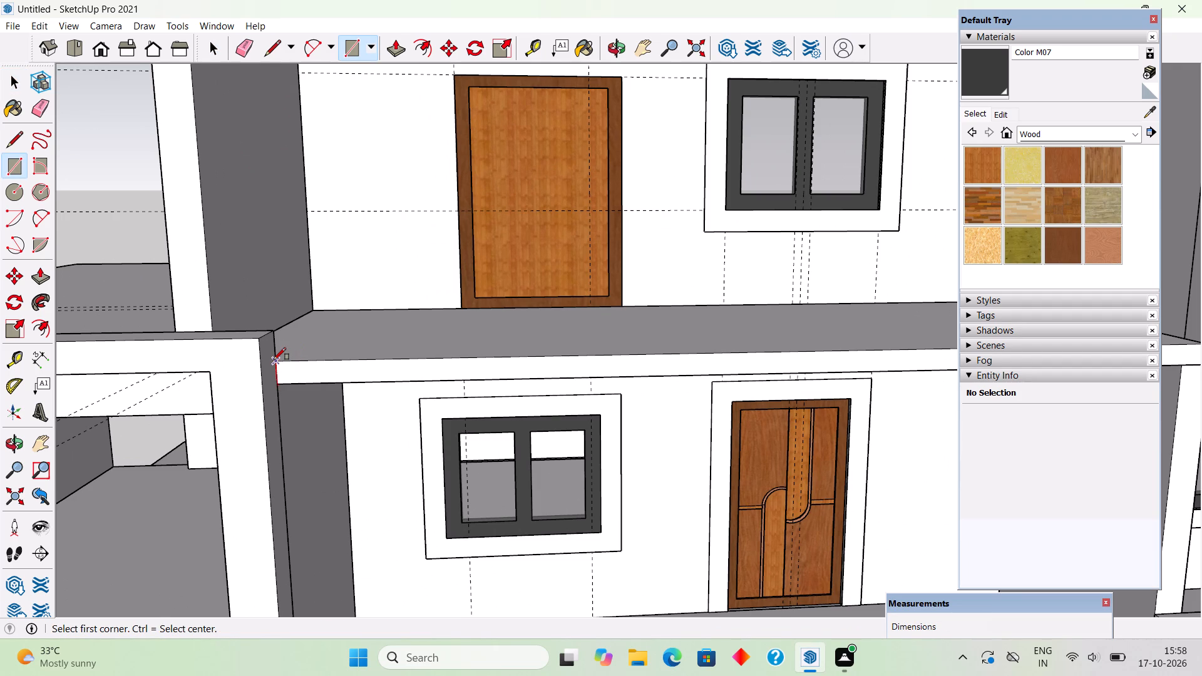
scroll(274, 360, "down", 7)
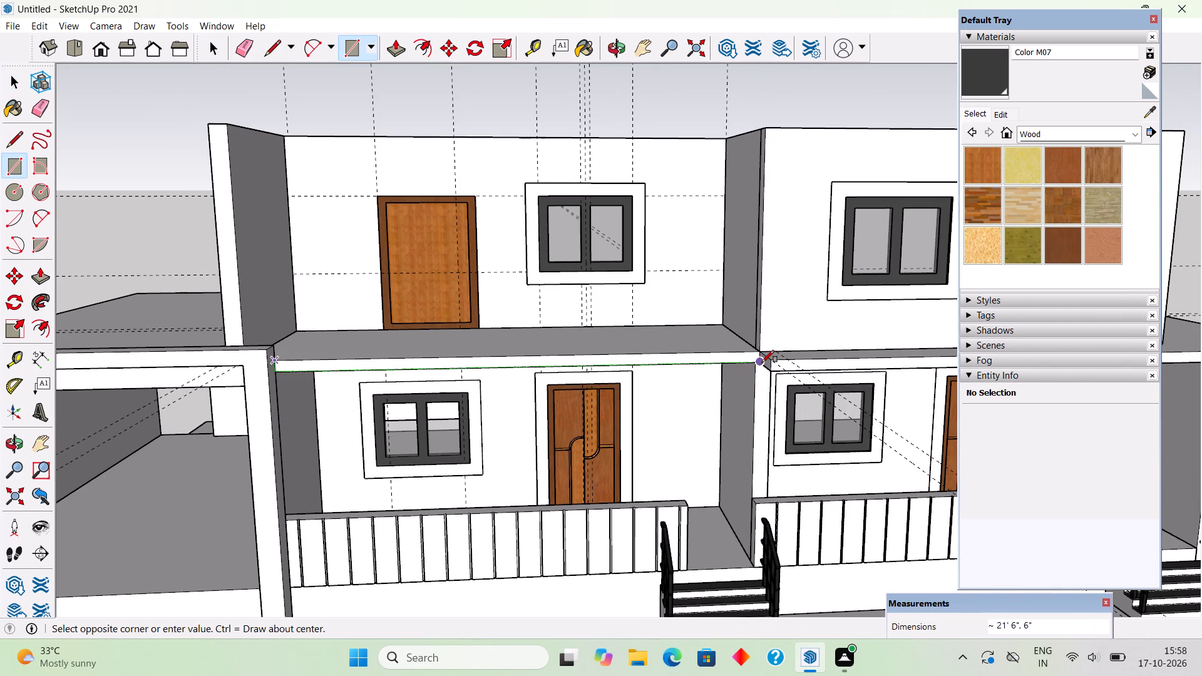
scroll(762, 362, "up", 4)
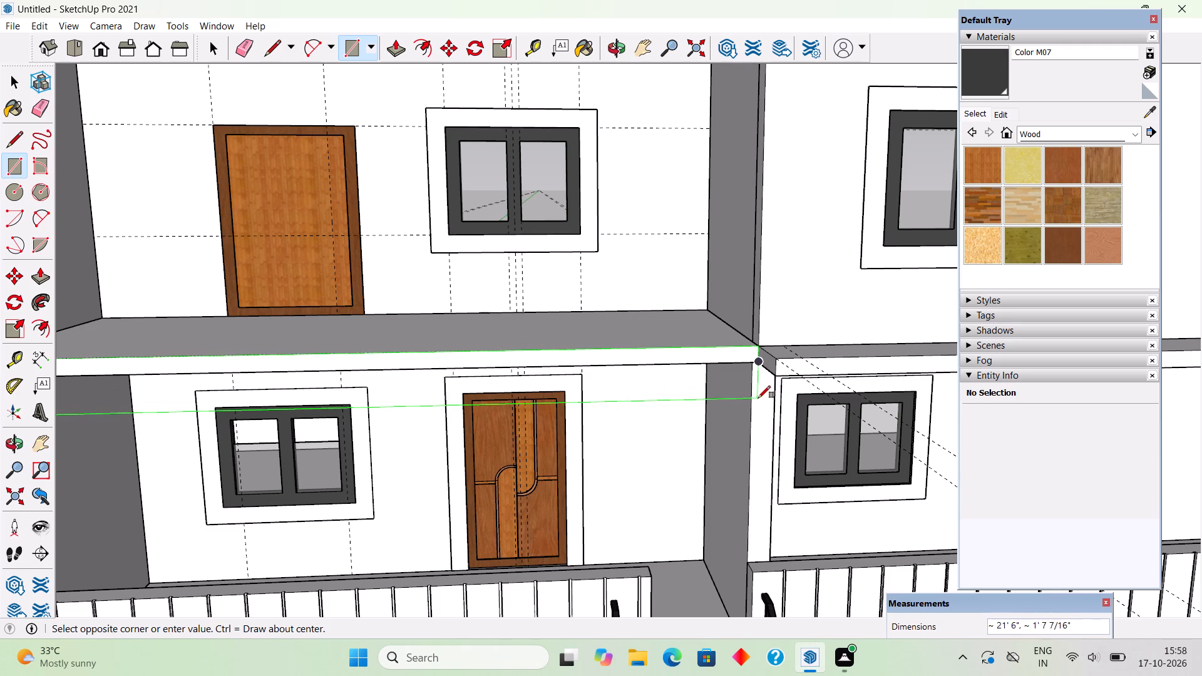
left_click(758, 398)
Pull the rectangle on the balcony's front edge outward 6" to form a solid band.
key("p")
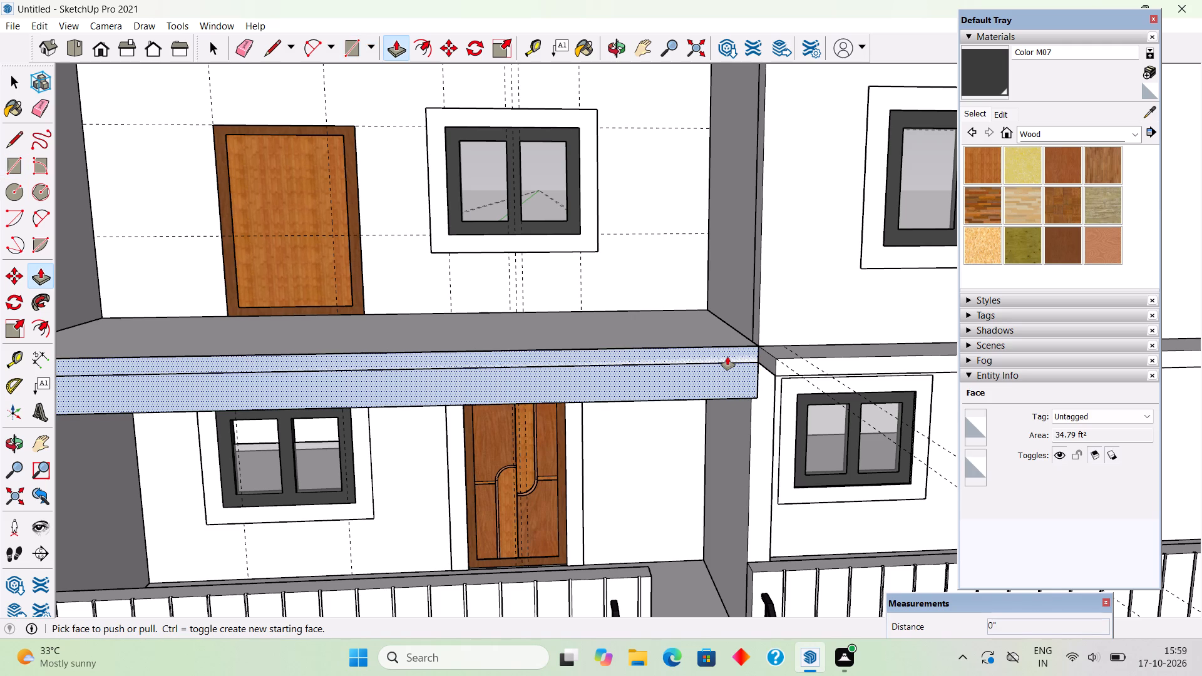
scroll(600, 375, "down", 6)
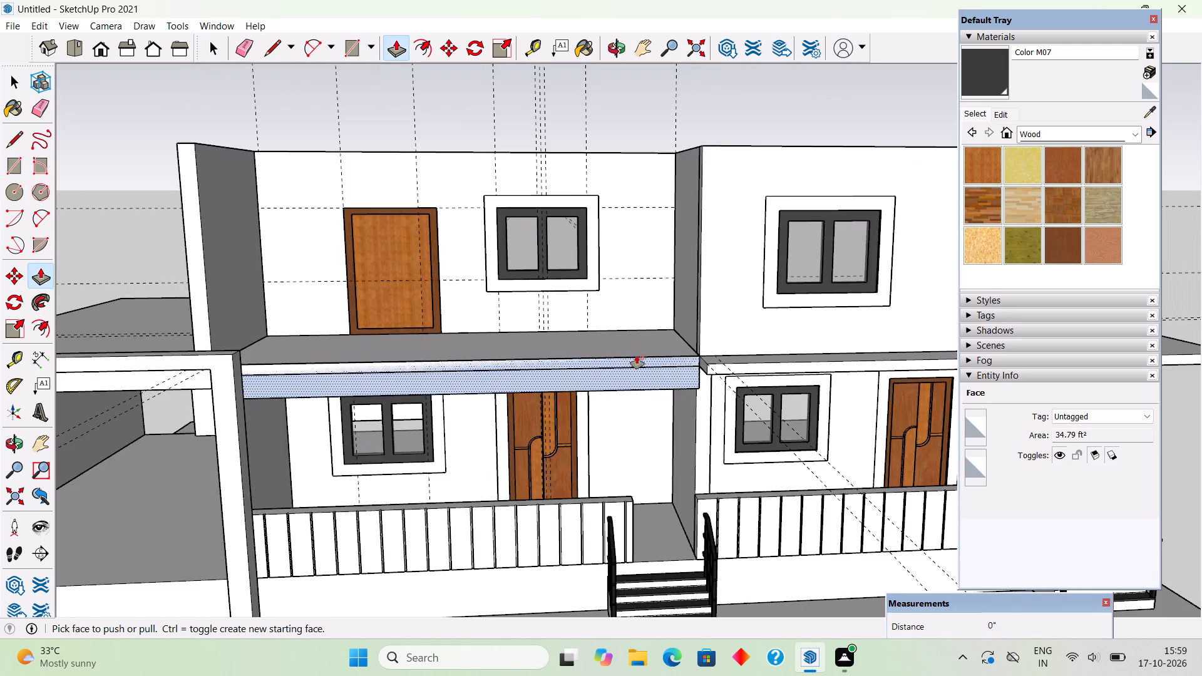
scroll(371, 388, "up", 5)
scroll(240, 354, "up", 5)
middle_click_drag(237, 369, 92, 370)
left_click(200, 364)
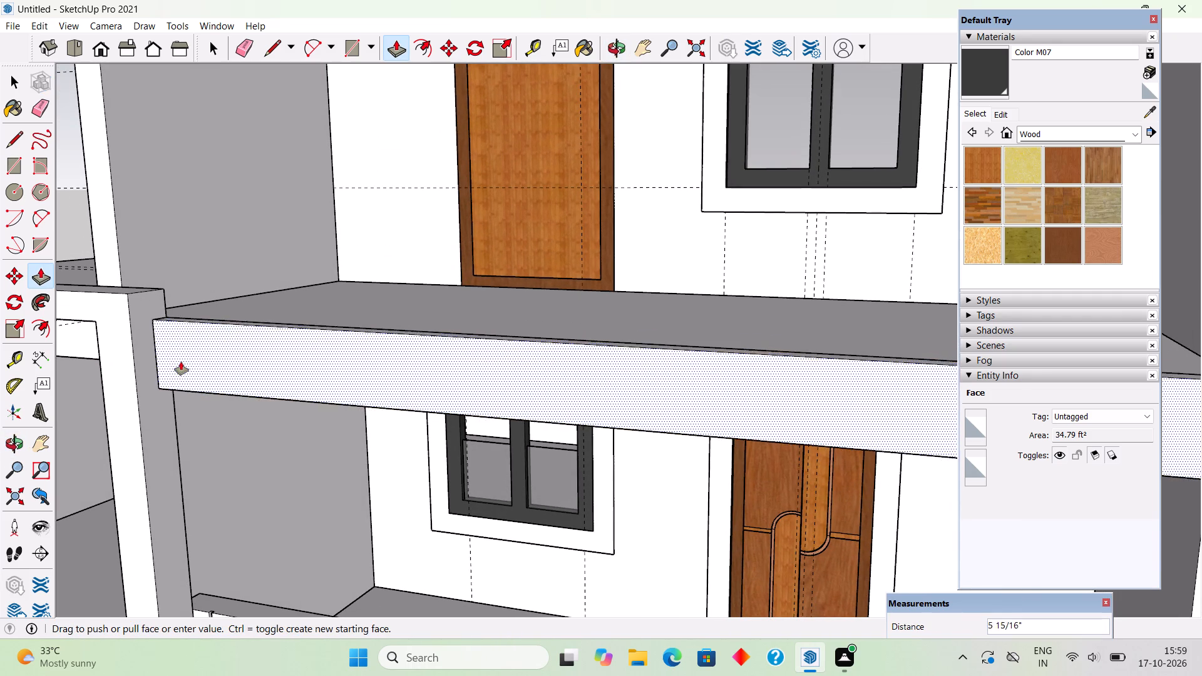
left_click(150, 289)
Pull the band's top face up about 1' 8 5/16" to form a parapet along the balcony front.
scroll(440, 389, "down", 8)
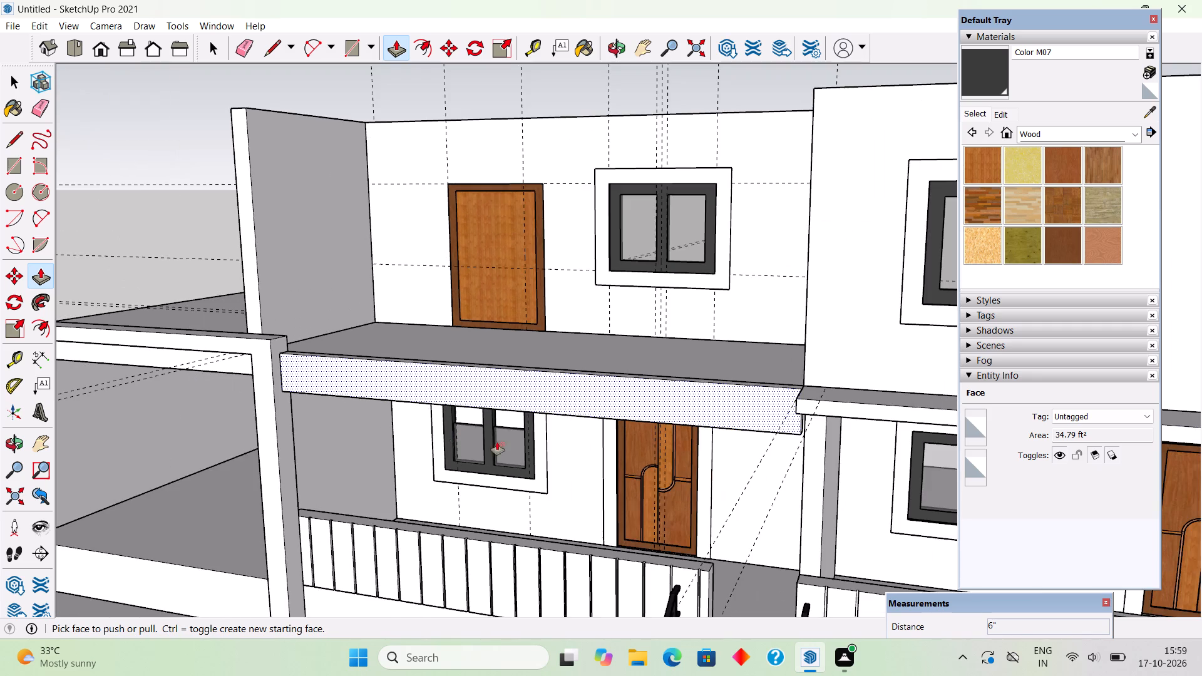
middle_click_drag(700, 439, 578, 535)
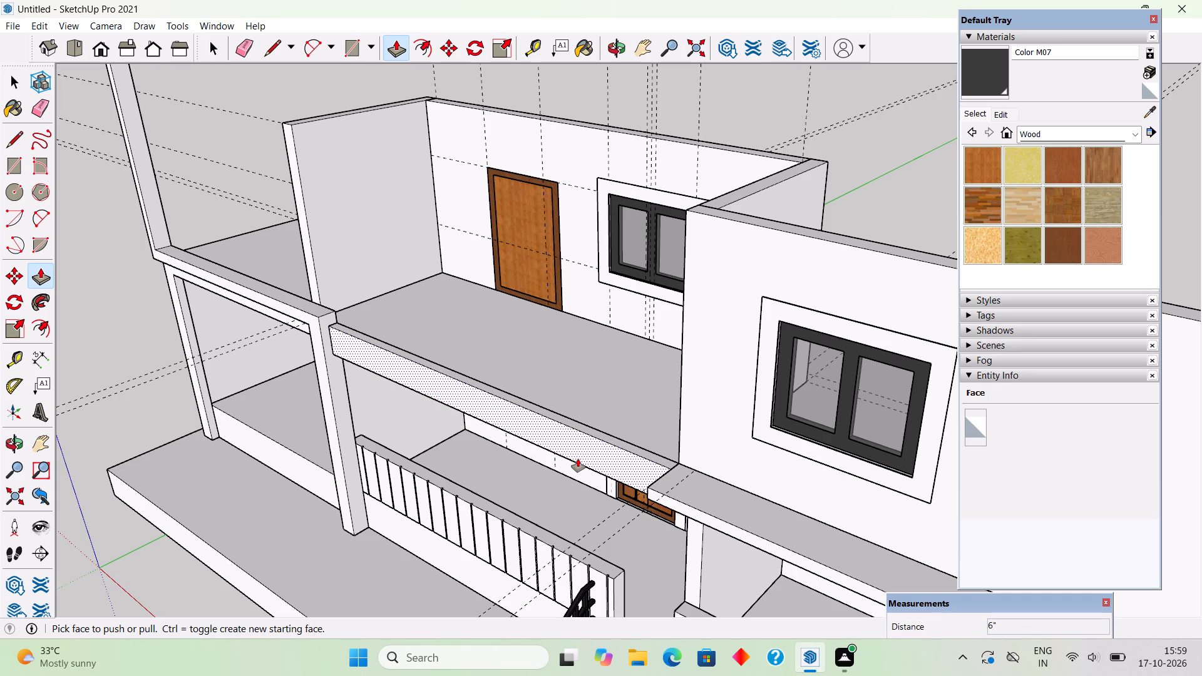
scroll(578, 459, "down", 2)
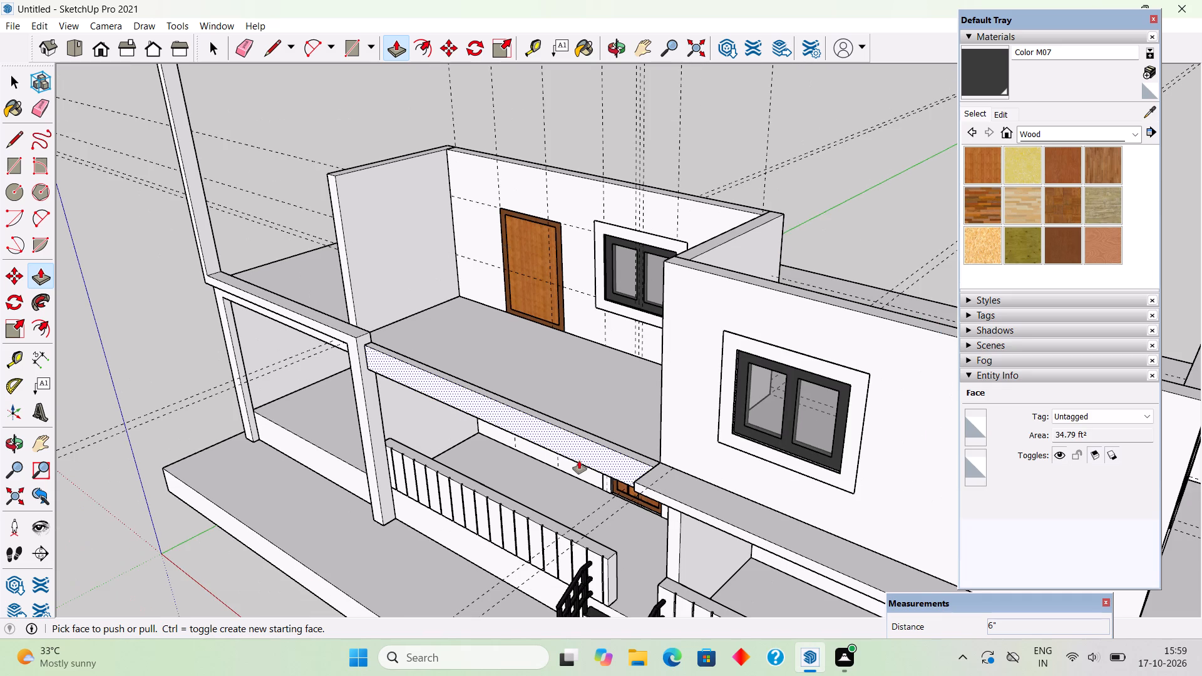
middle_click_drag(630, 478, 1027, 558)
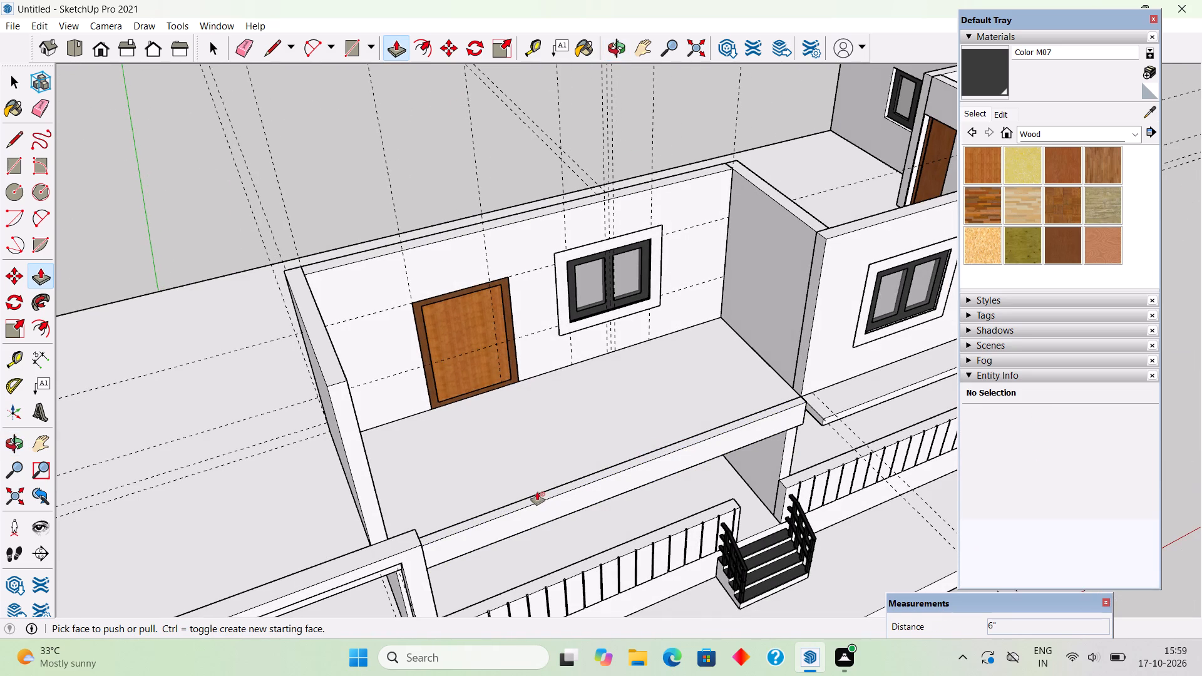
left_click(507, 506)
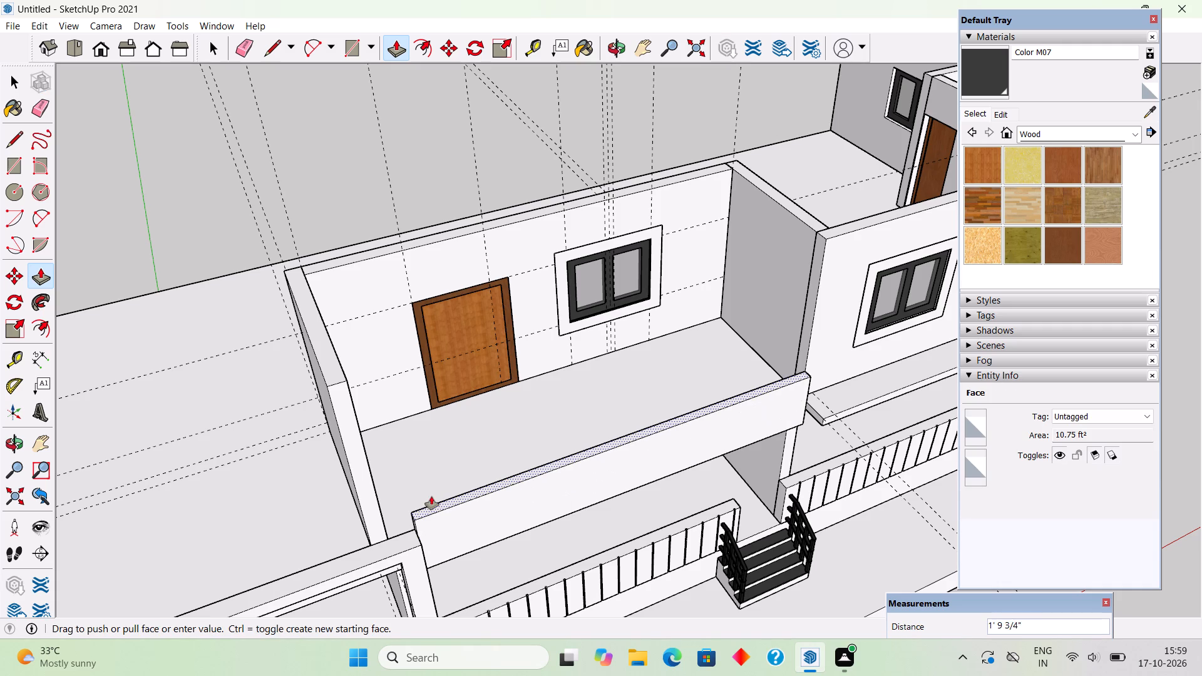
left_click(426, 500)
Push the underside of the balcony's front band up about 1' 1 7/16".
middle_click_drag(534, 498, 387, 299)
scroll(387, 299, "down", 3)
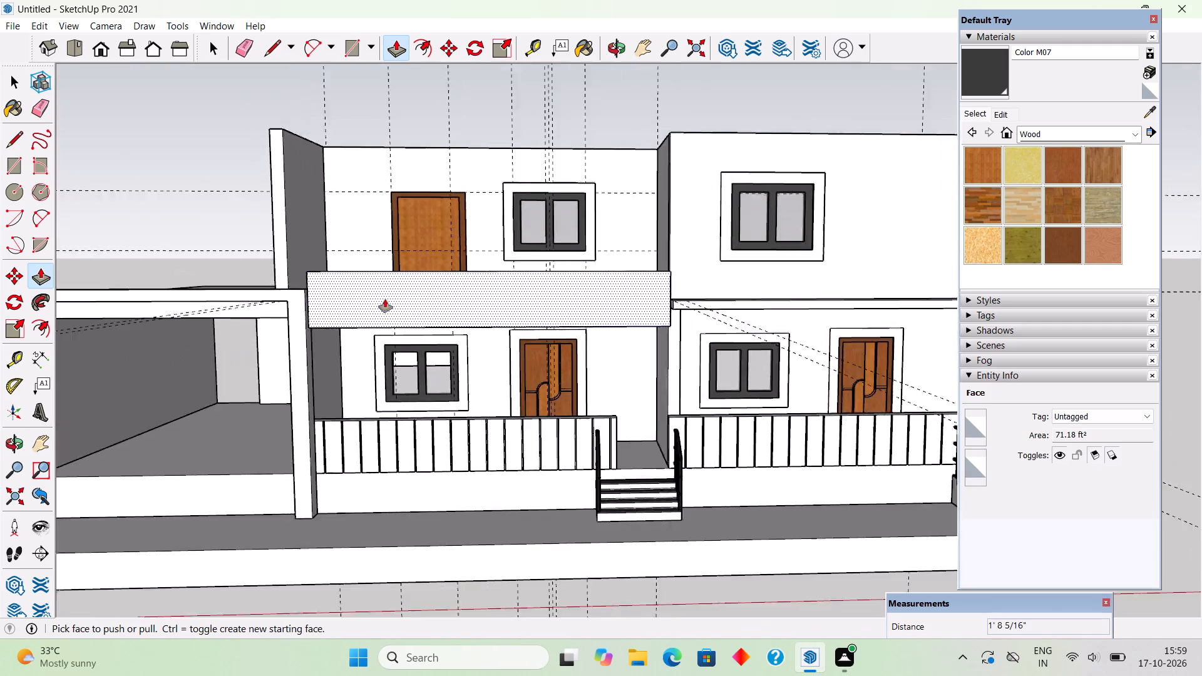
scroll(385, 299, "down", 1)
middle_click_drag(424, 316, 419, 178)
scroll(390, 270, "up", 4)
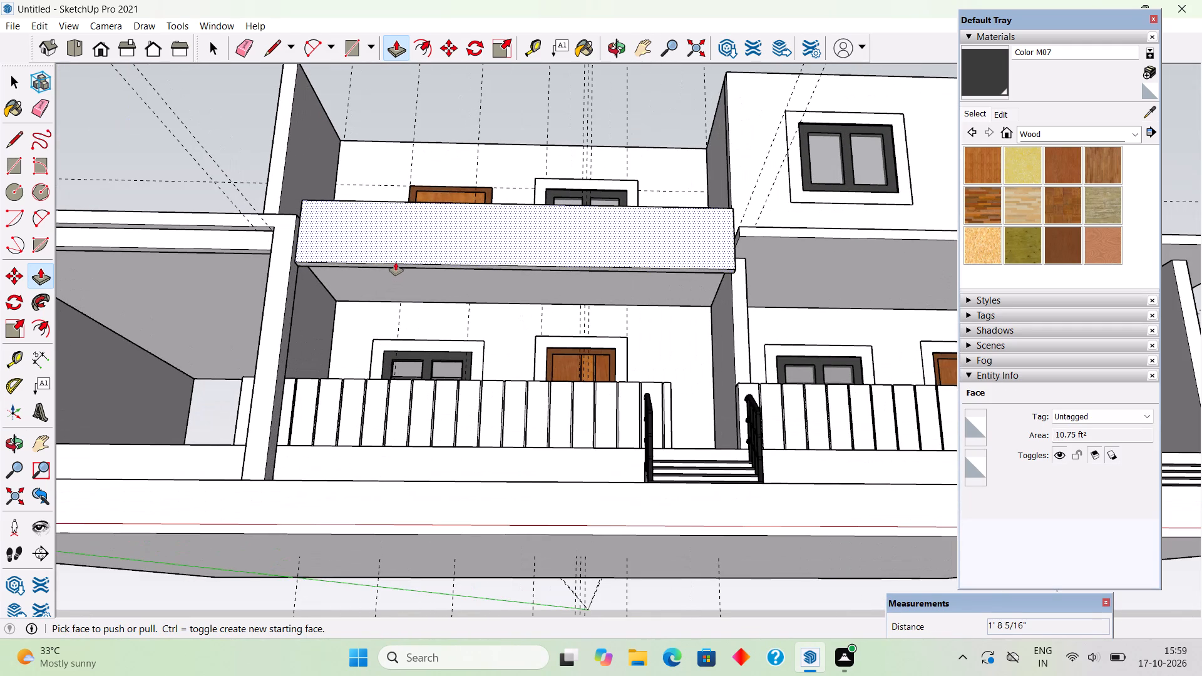
left_click(396, 267)
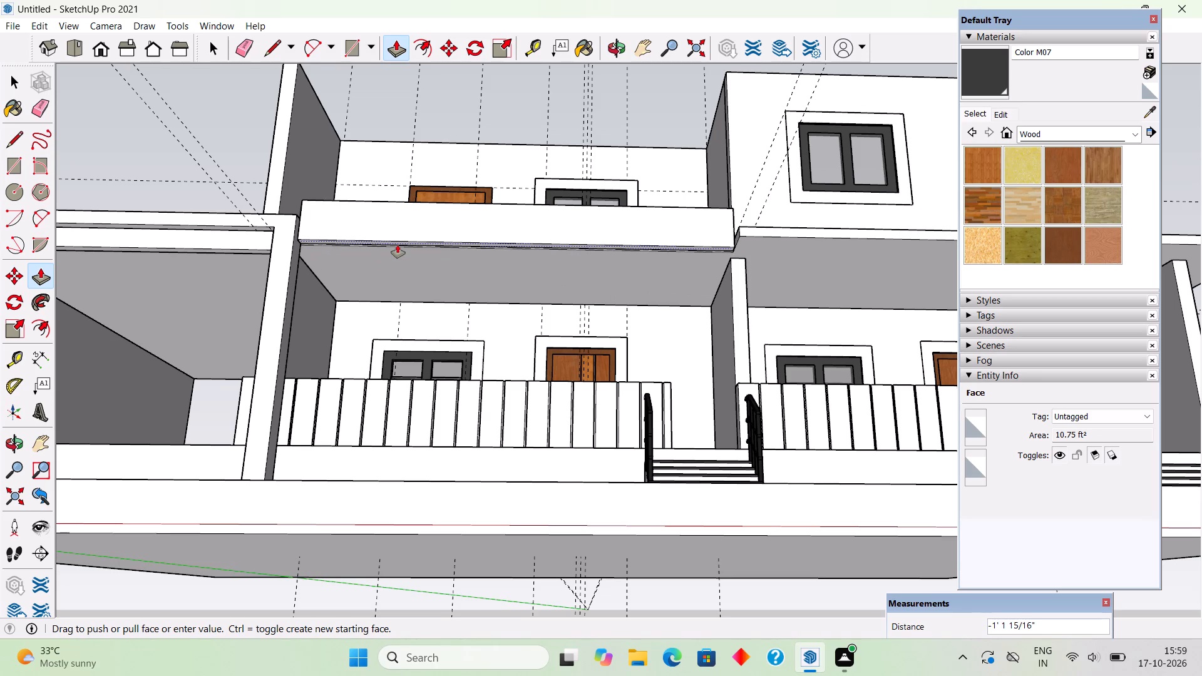
left_click(503, 261)
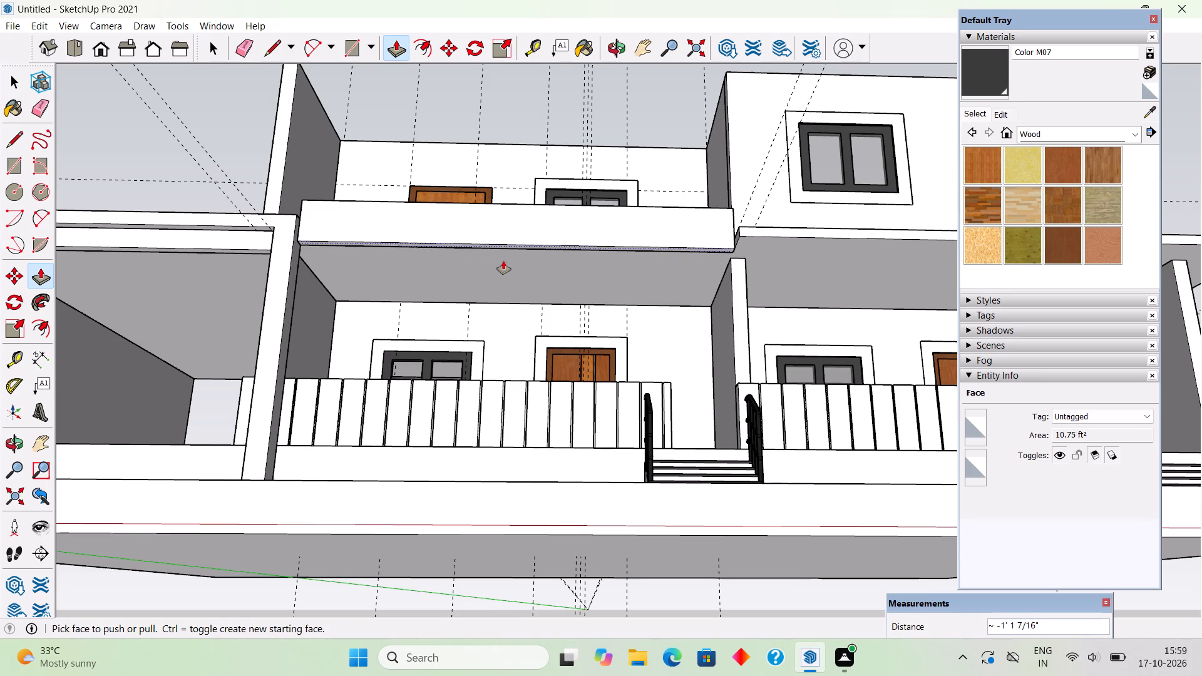
Push the top face of the balcony parapet down about 1 9/16".
middle_click_drag(562, 220, 463, 398)
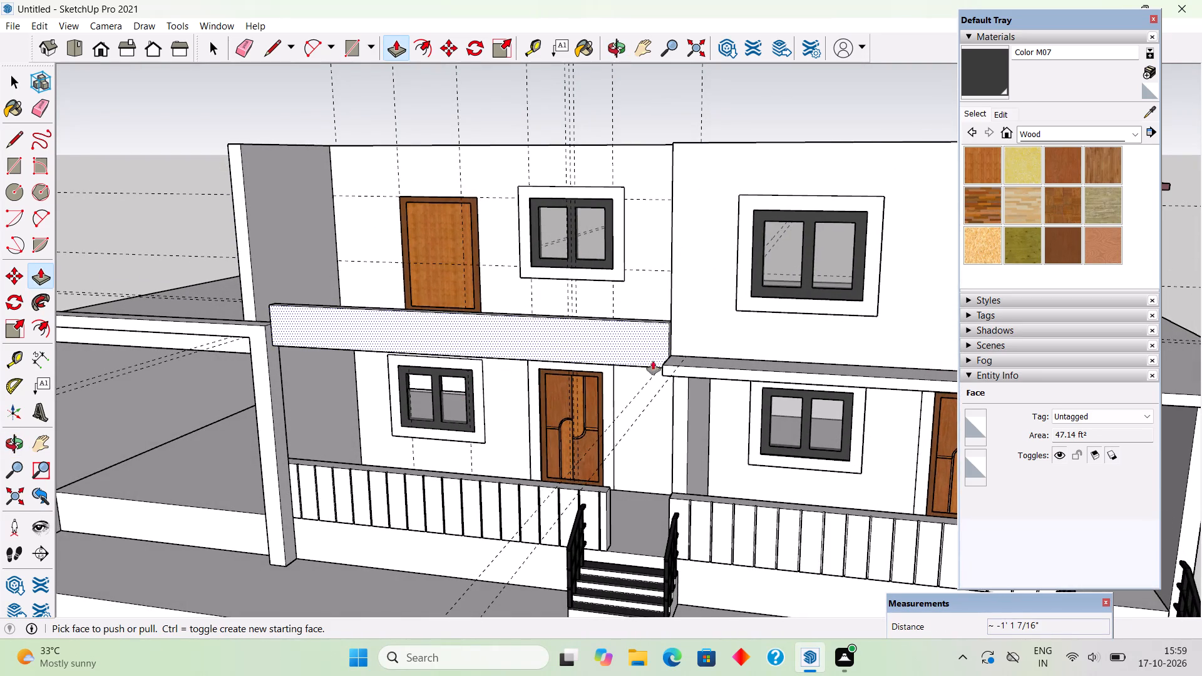
middle_click_drag(678, 386, 922, 432)
scroll(443, 381, "up", 3)
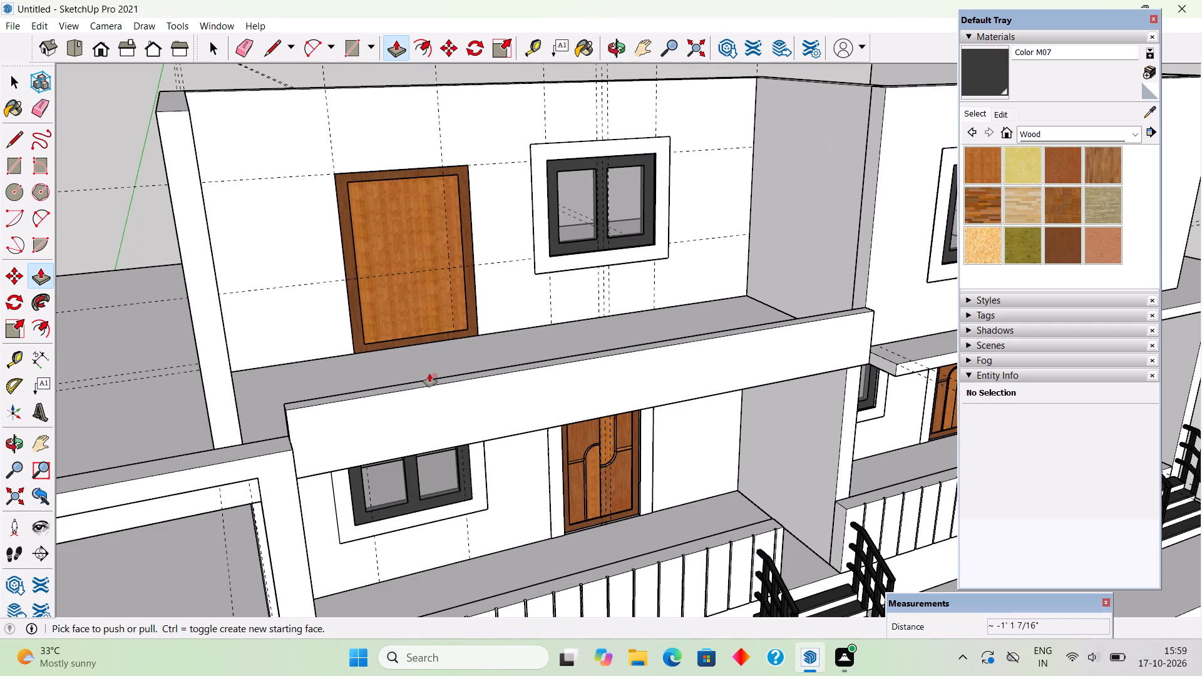
left_click(488, 372)
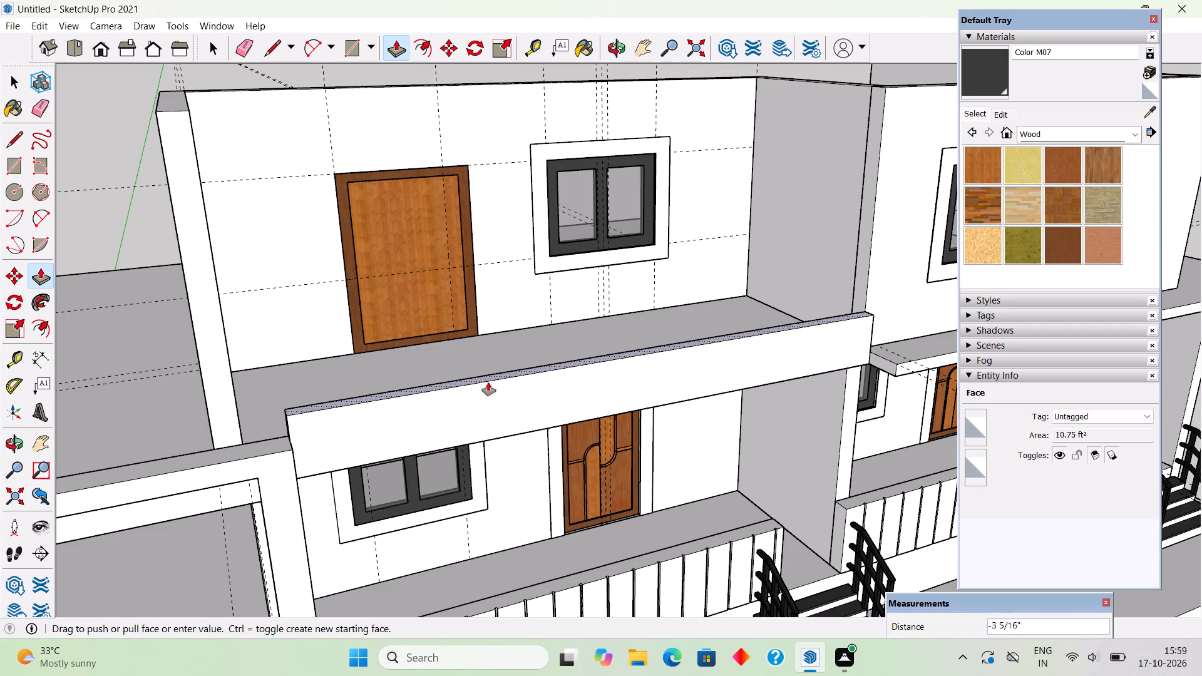
left_click(488, 376)
Pull the parapet's long front face outward 6" to thicken it.
scroll(605, 419, "down", 5)
middle_click_drag(639, 426, 537, 332)
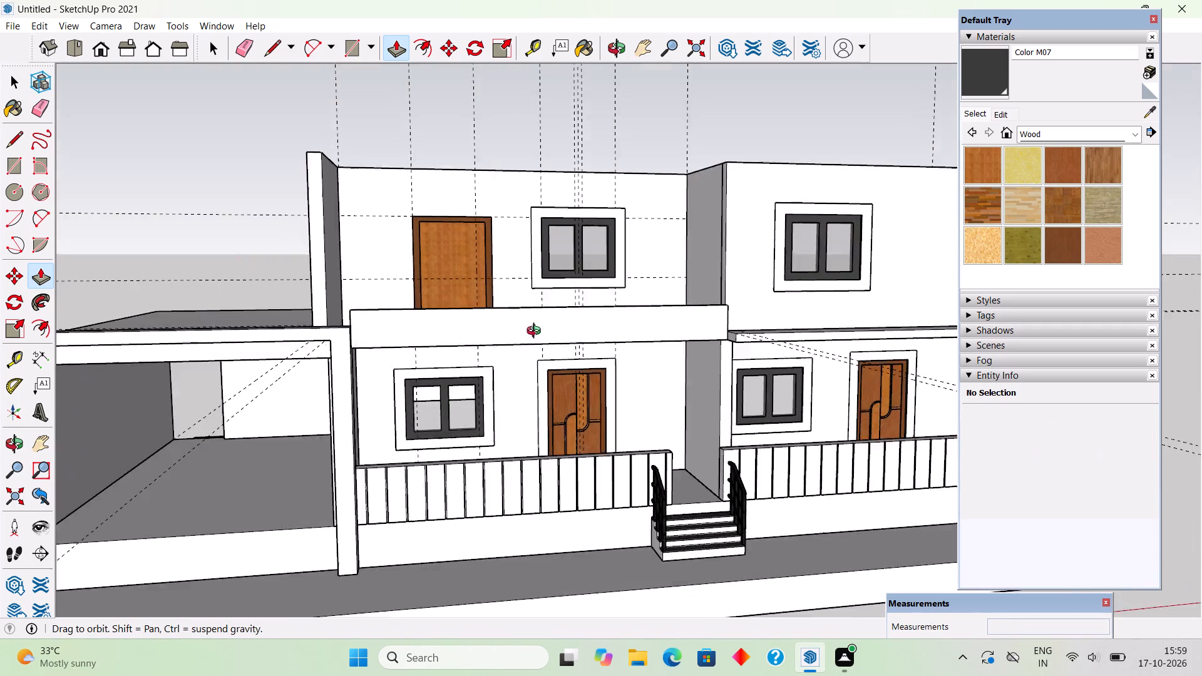
middle_click_drag(537, 332, 487, 322)
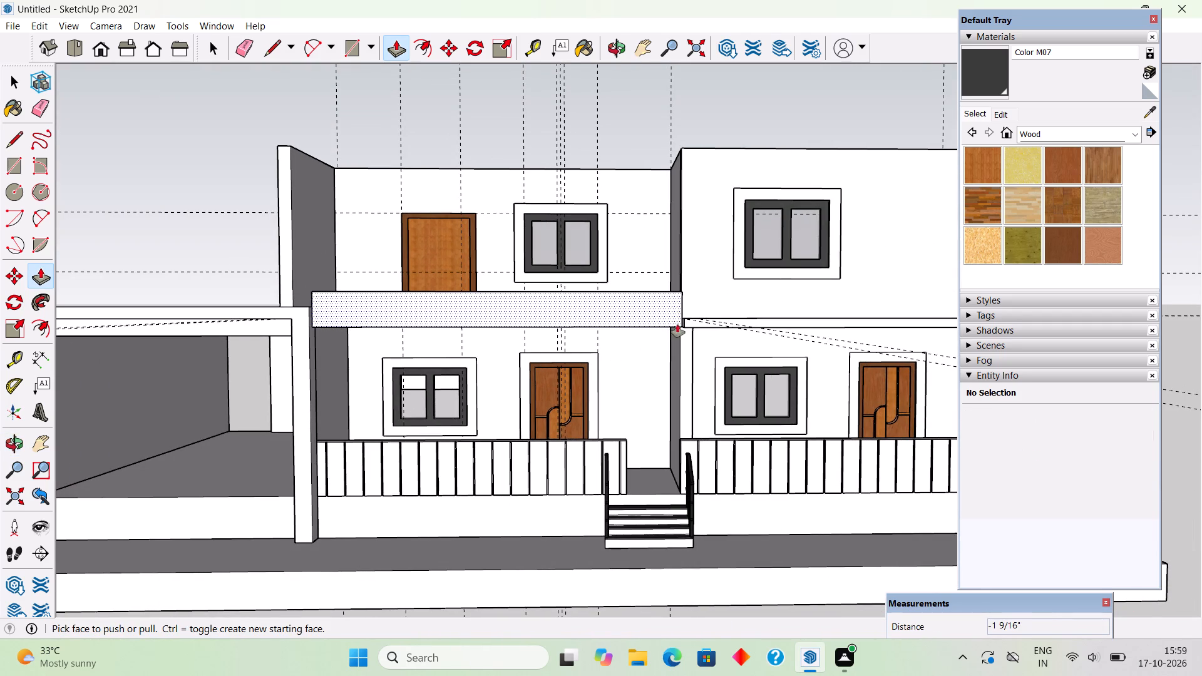
middle_click_drag(677, 324, 590, 478)
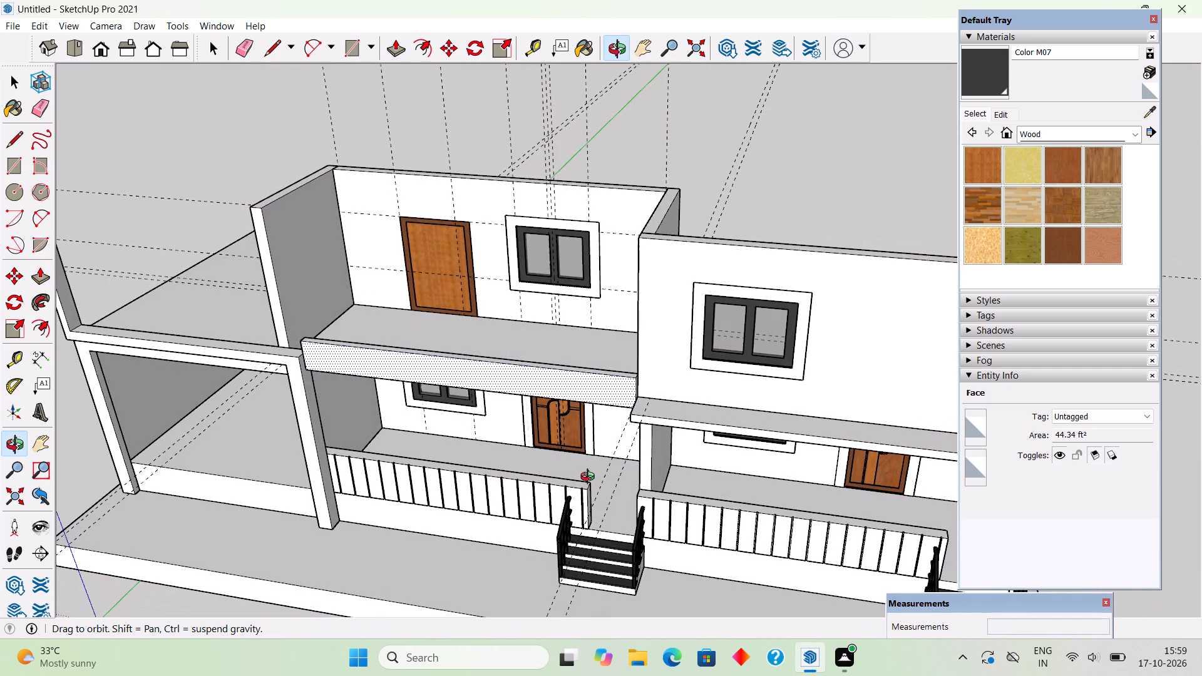
middle_click_drag(590, 478, 590, 482)
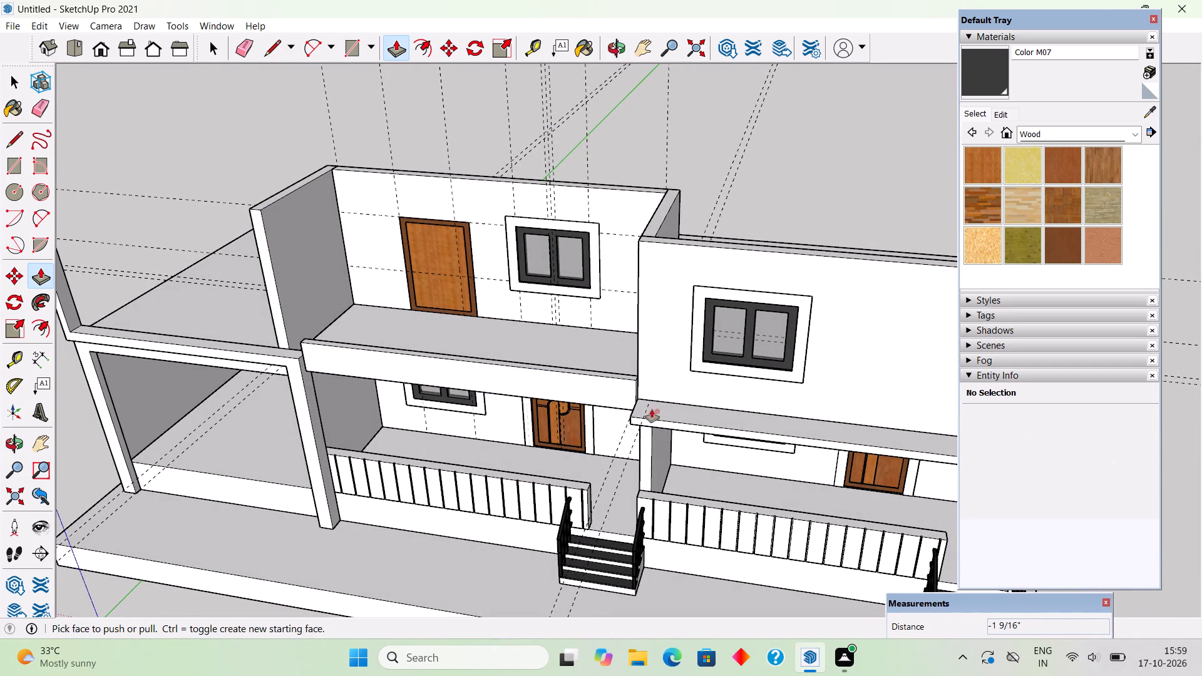
scroll(657, 392, "up", 7)
scroll(631, 381, "down", 3)
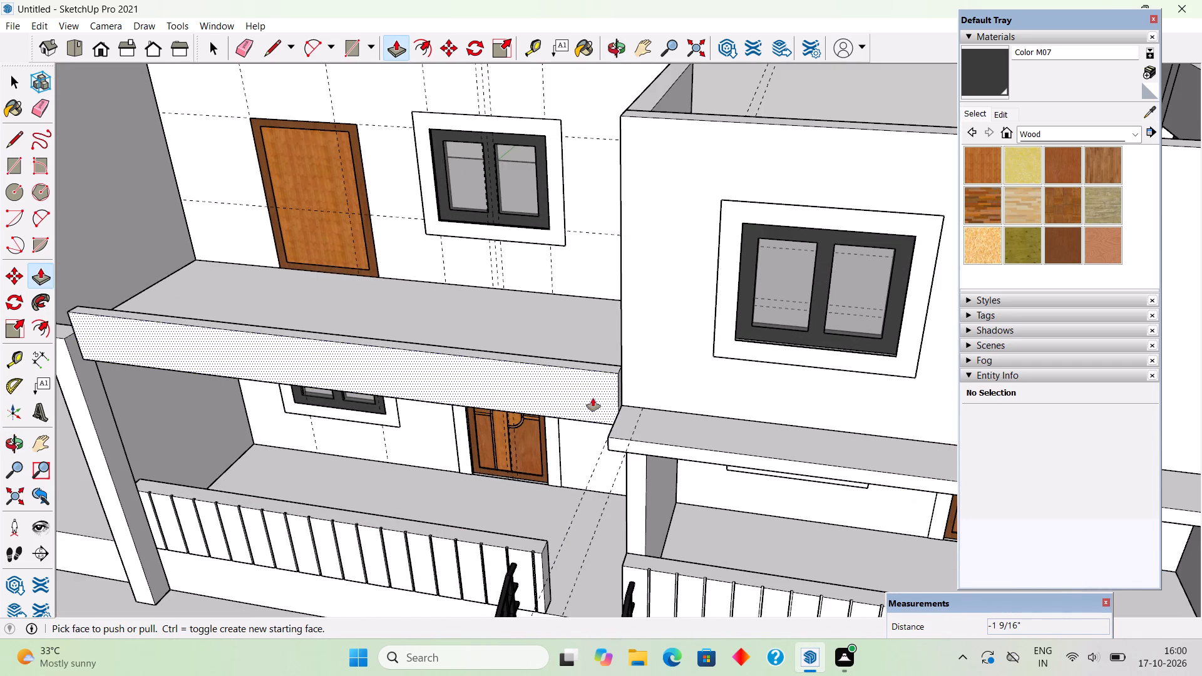
scroll(592, 399, "down", 3)
middle_click_drag(569, 389, 640, 385)
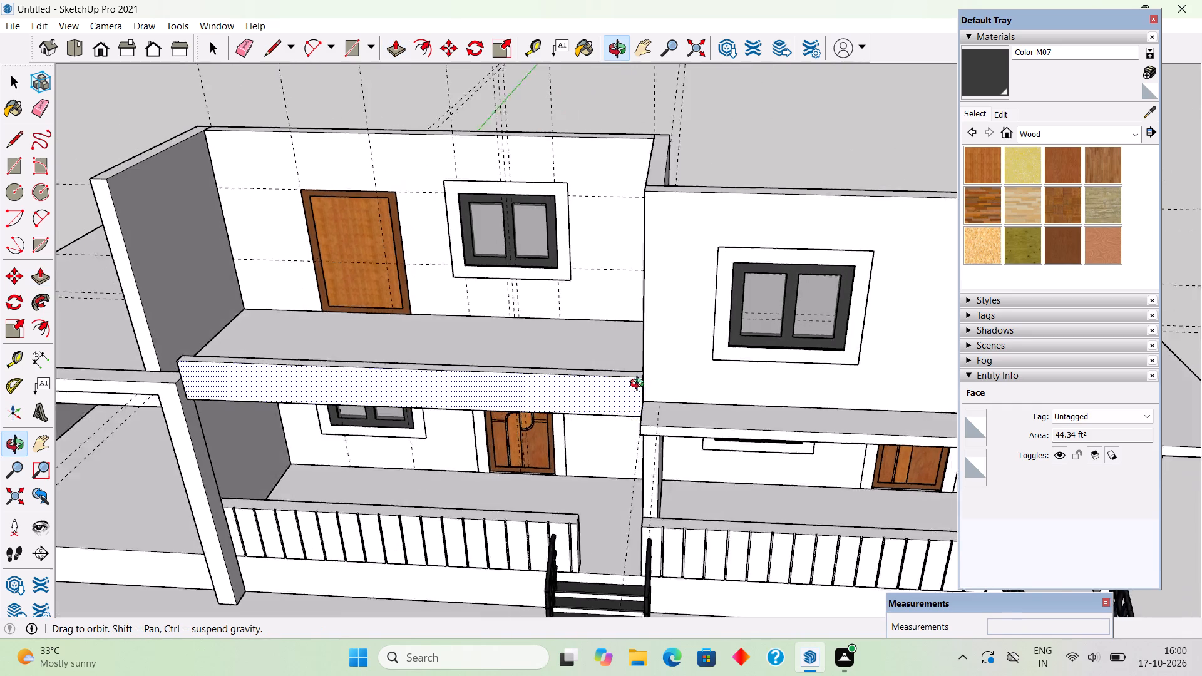
middle_click_drag(640, 385, 876, 367)
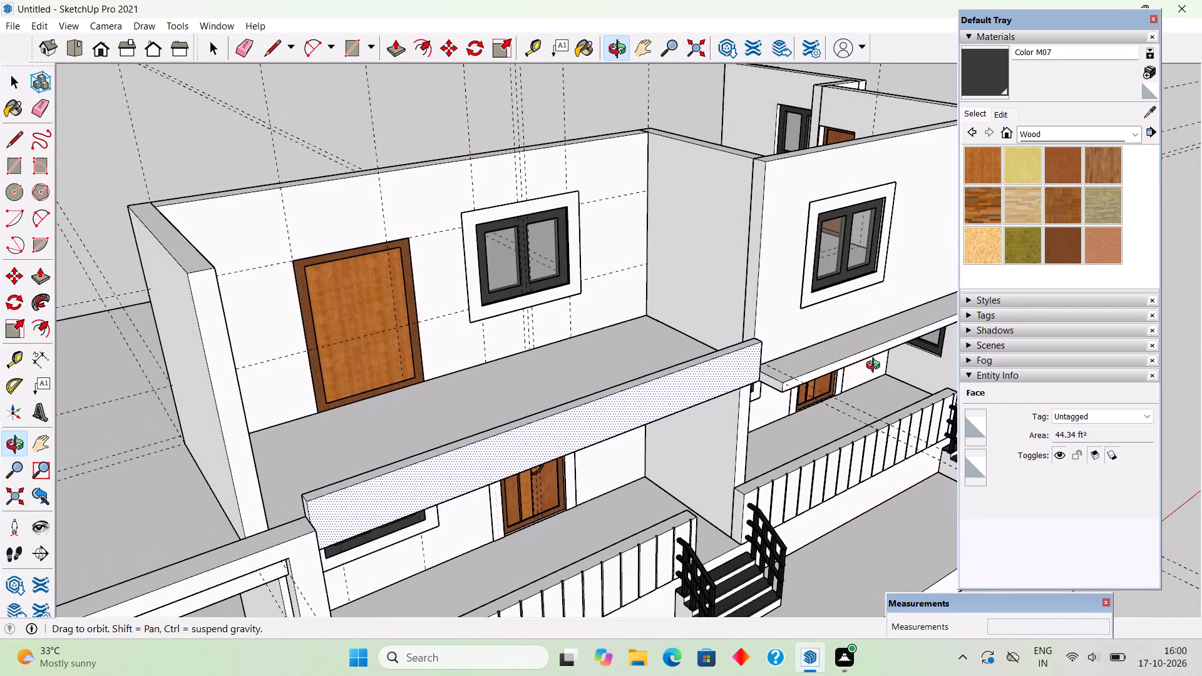
middle_click_drag(876, 367, 809, 348)
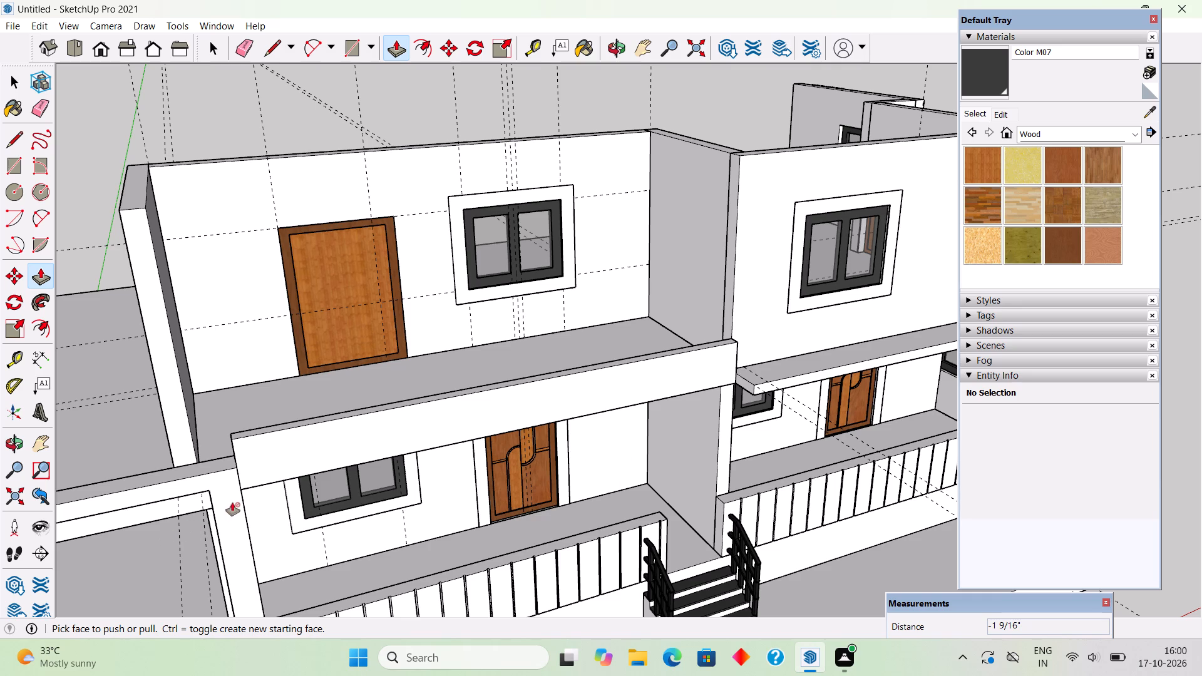
left_click(264, 454)
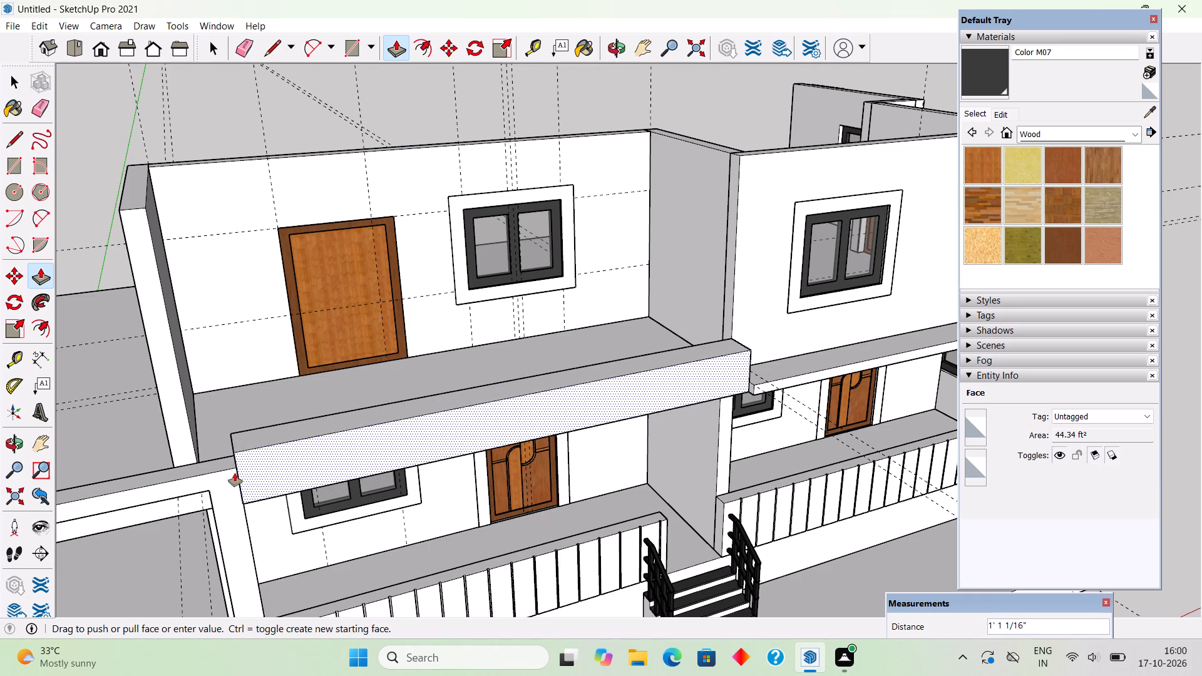
left_click(225, 471)
Mark off the parapet top's end beside the projecting room with a guide 1' from the end and a line across.
scroll(588, 376, "down", 4)
middle_click_drag(739, 368, 548, 367)
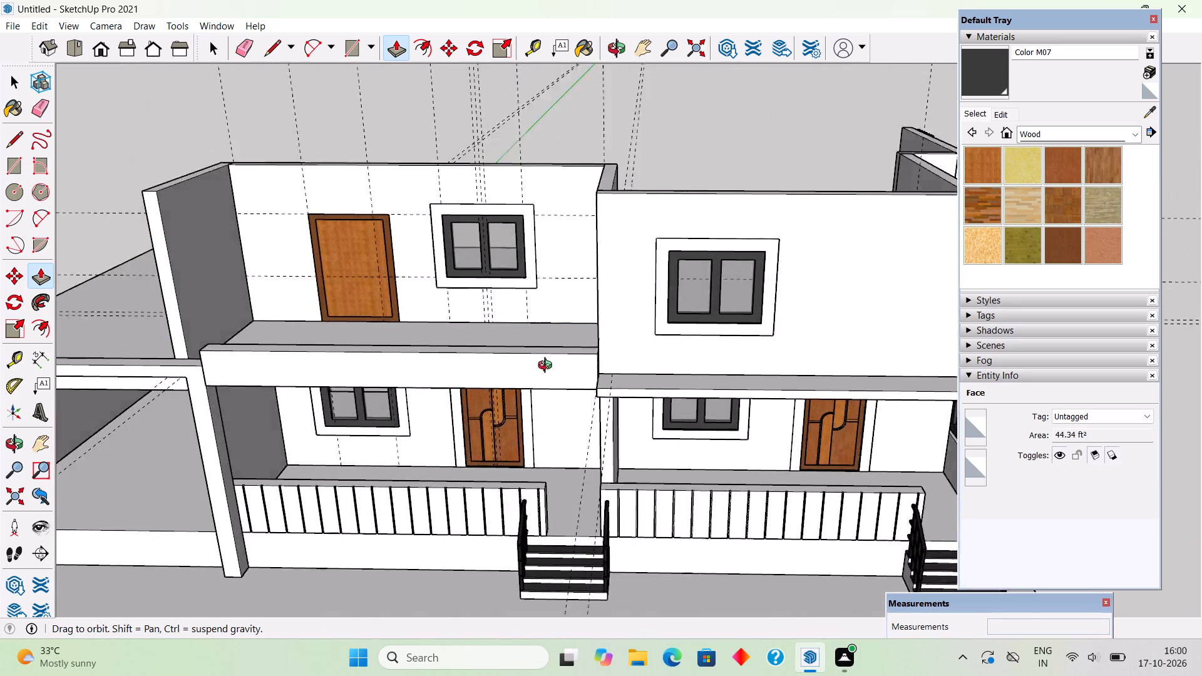
middle_click_drag(548, 367, 395, 373)
scroll(511, 363, "up", 8)
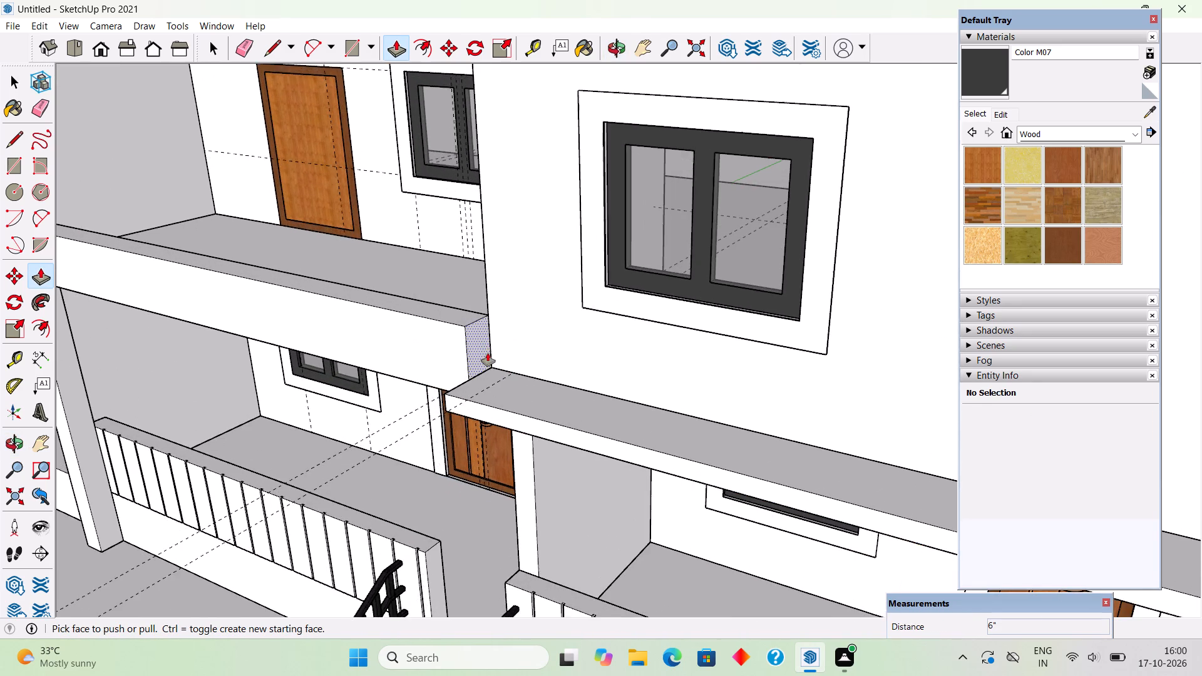
middle_click_drag(510, 406, 686, 492)
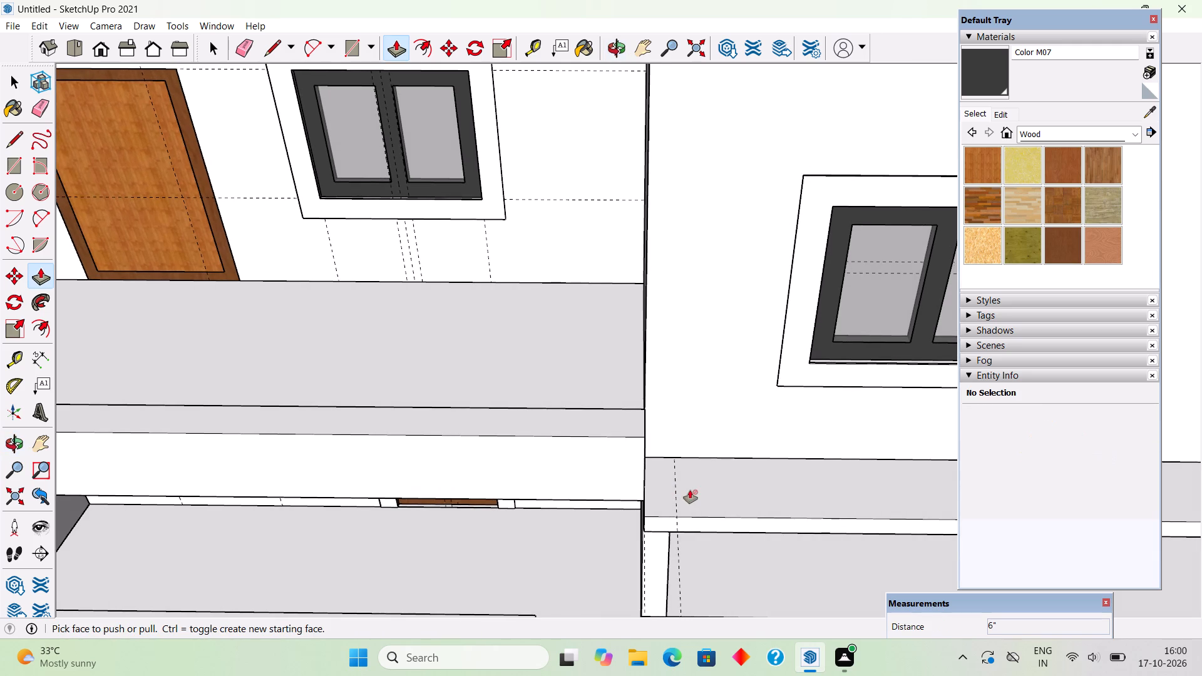
key("t")
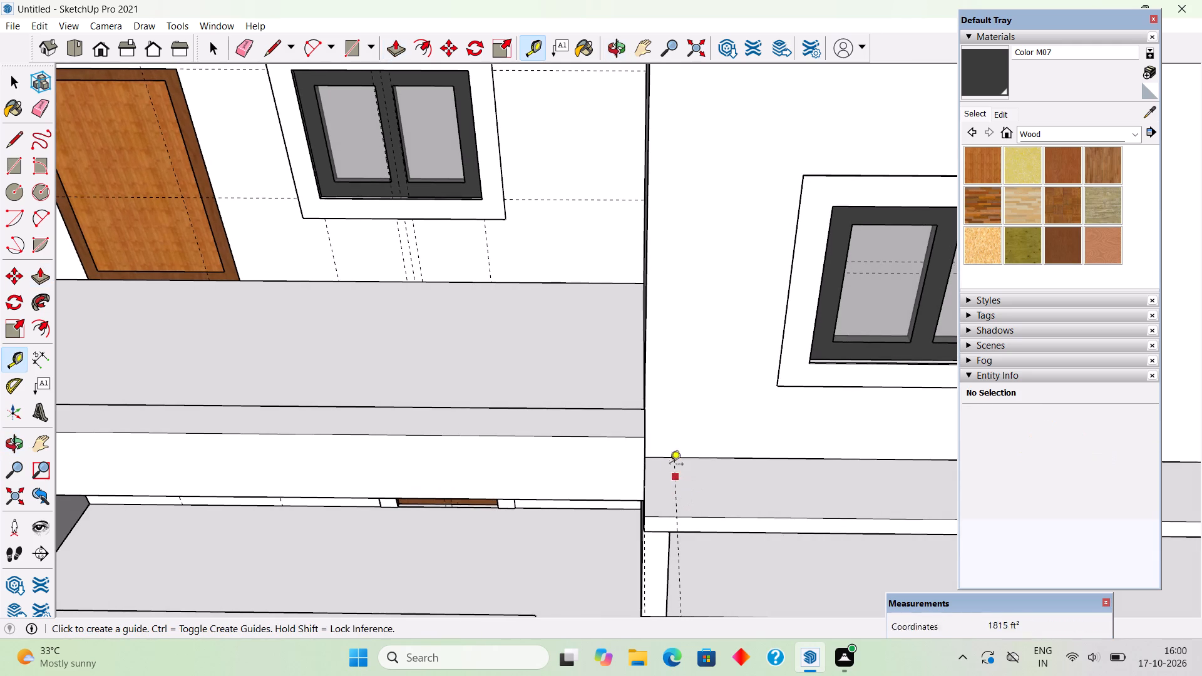
left_click(647, 420)
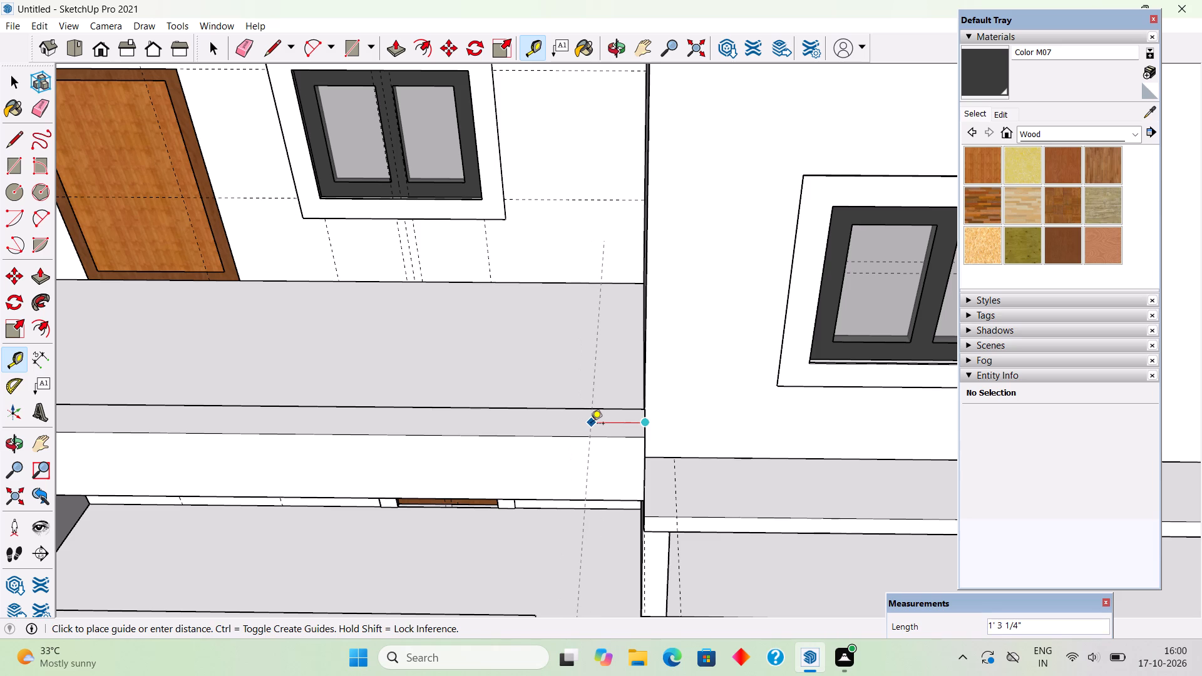
type("1'")
key("Return")
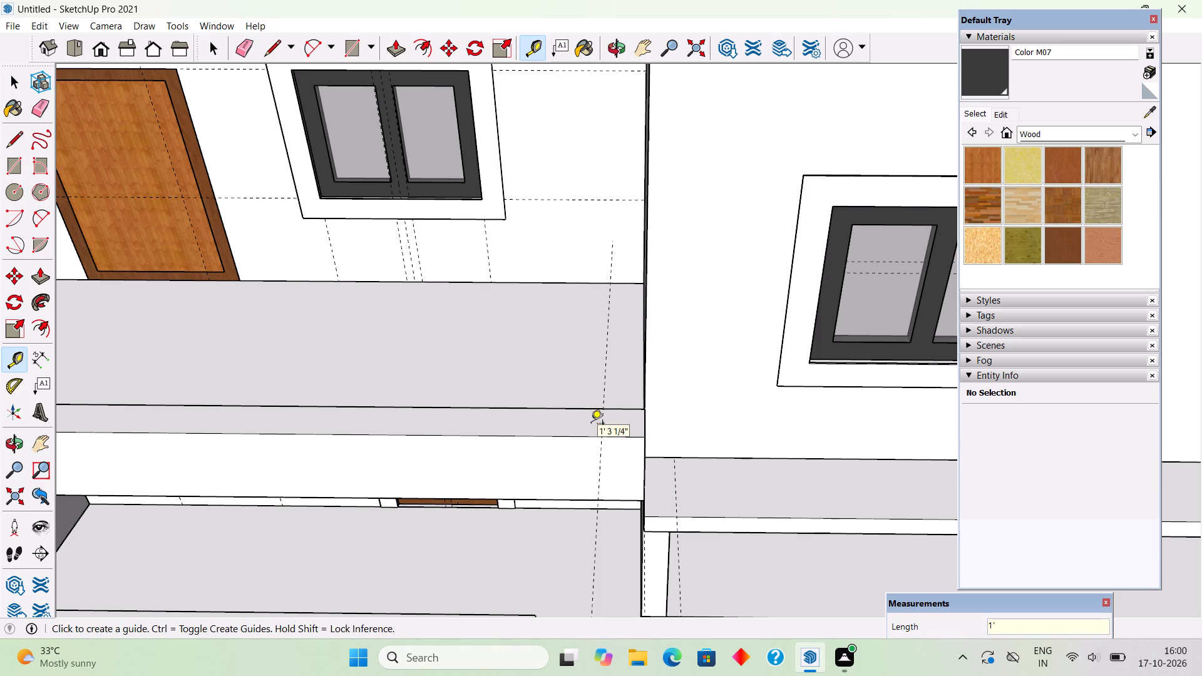
key("l")
left_click(605, 438)
left_click(609, 406)
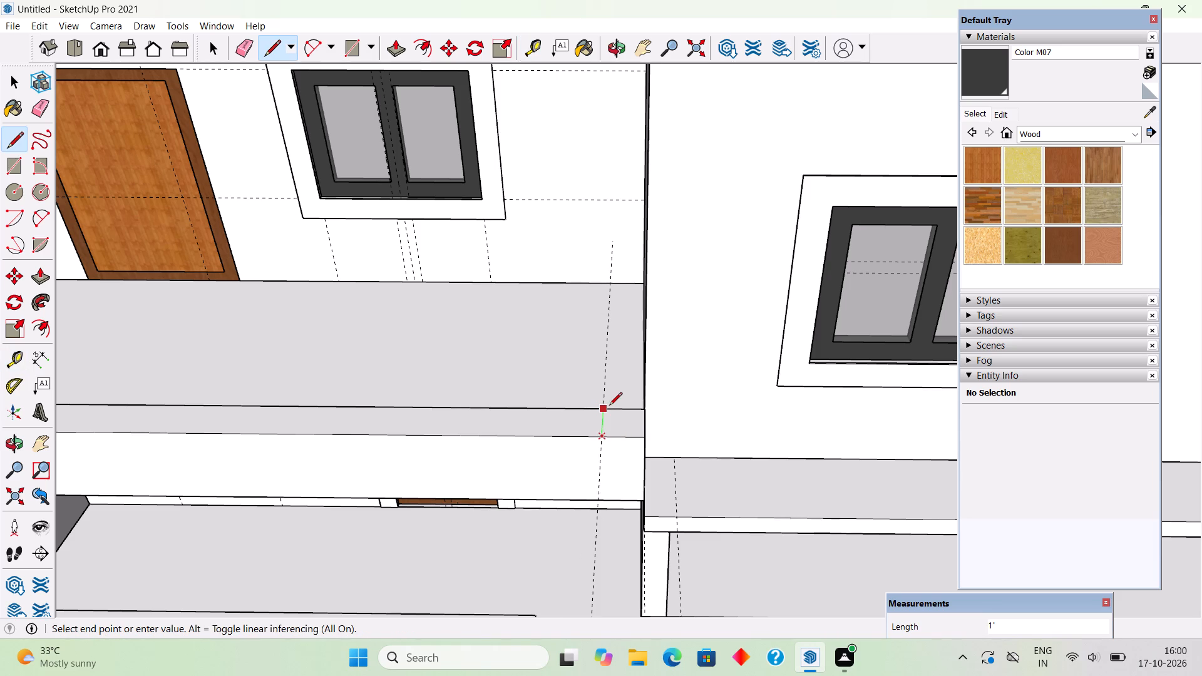
Pull the marked-off end square of the parapet top up about 8' 5" to form a pillar beside the projecting room.
key("p")
left_click(635, 425)
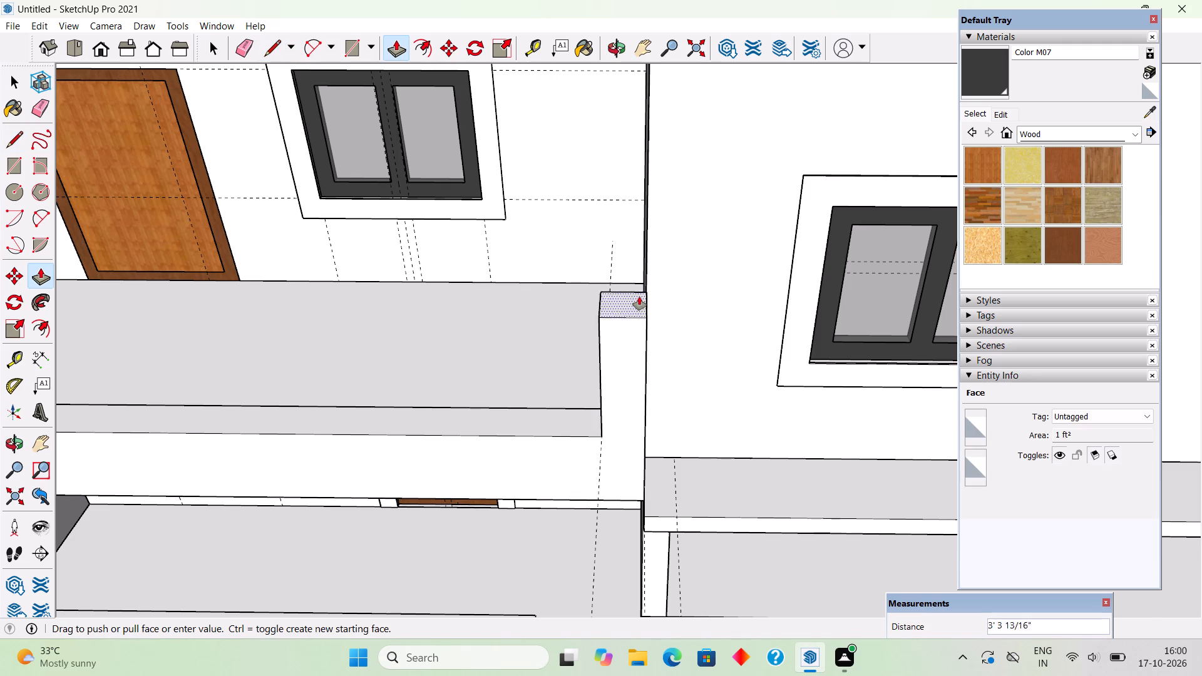
scroll(639, 277, "down", 8)
middle_click_drag(637, 262, 658, 178)
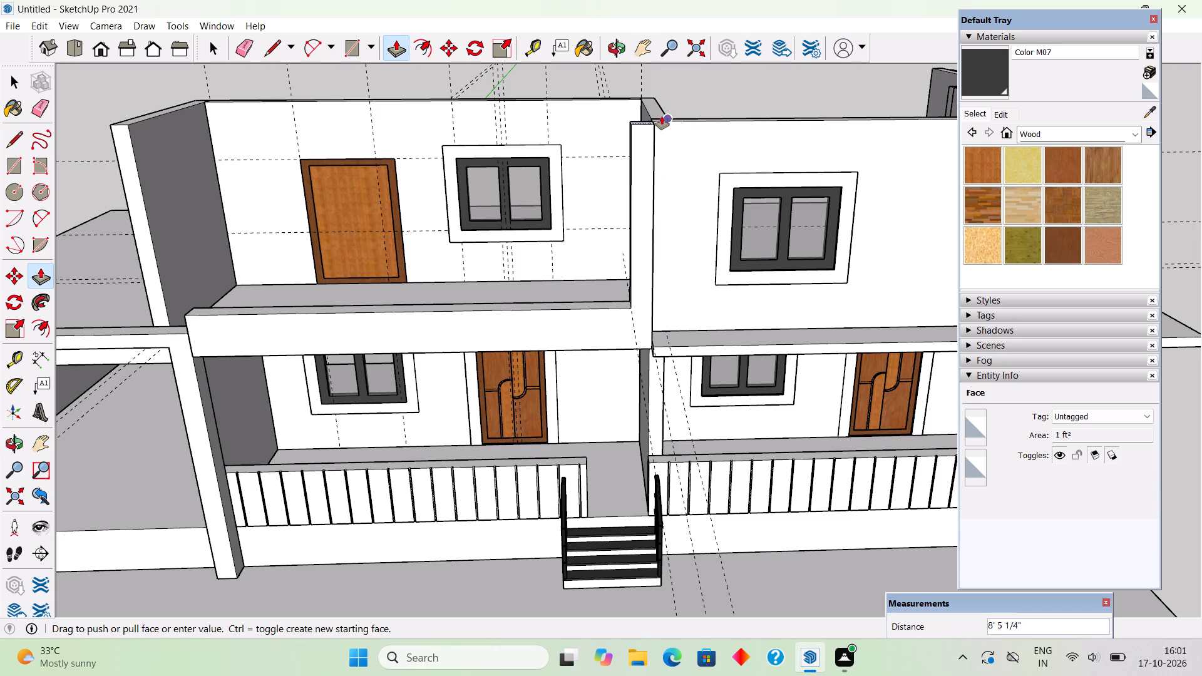
left_click(662, 116)
Raise the new pillar's top face by another 1'.
middle_click_drag(673, 203, 793, 202)
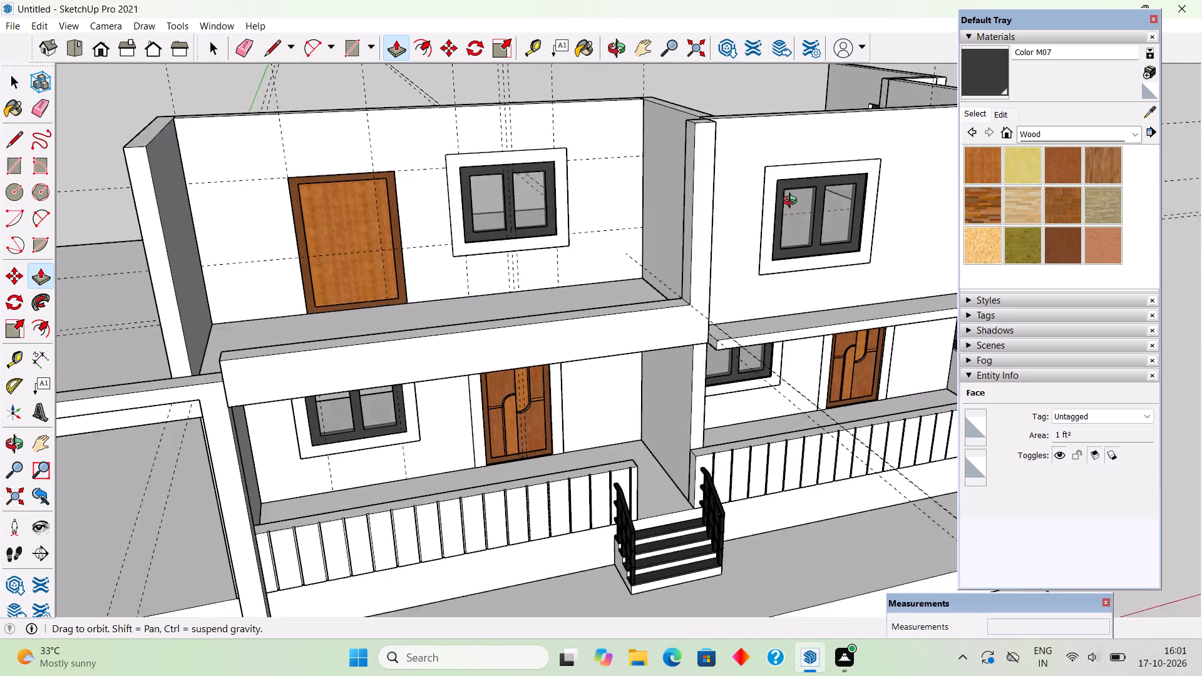
middle_click_drag(793, 202, 877, 285)
scroll(877, 284, "down", 1)
scroll(768, 191, "up", 4)
left_click(776, 187)
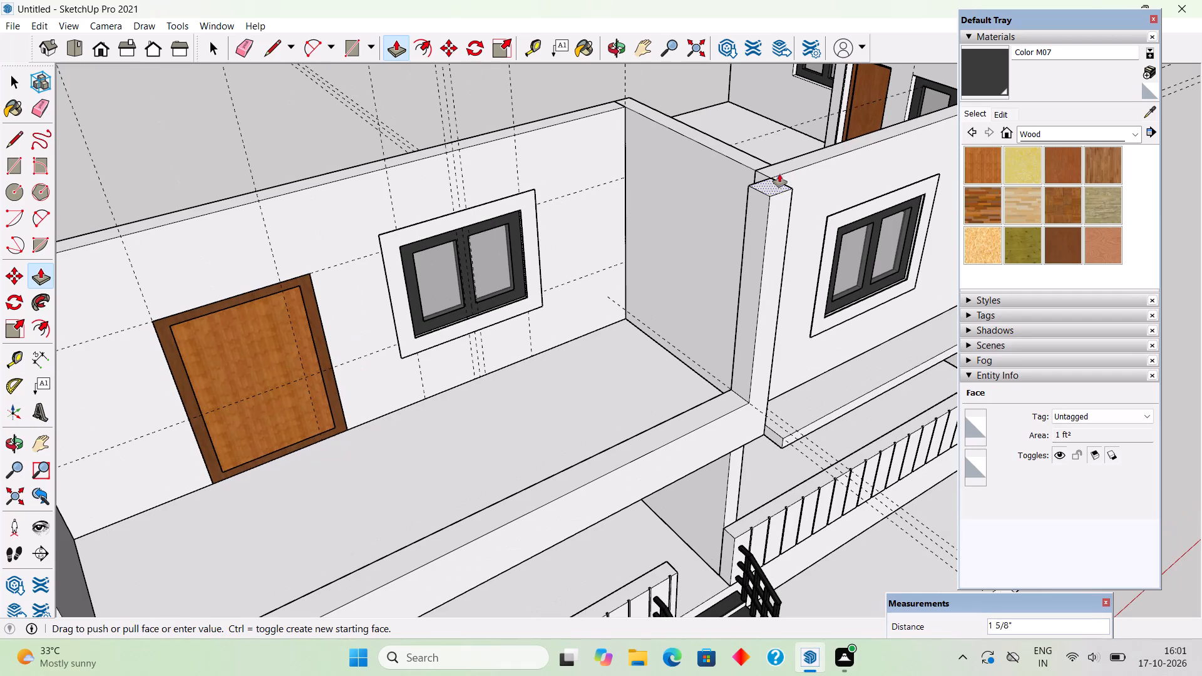
type("1'")
key("Return")
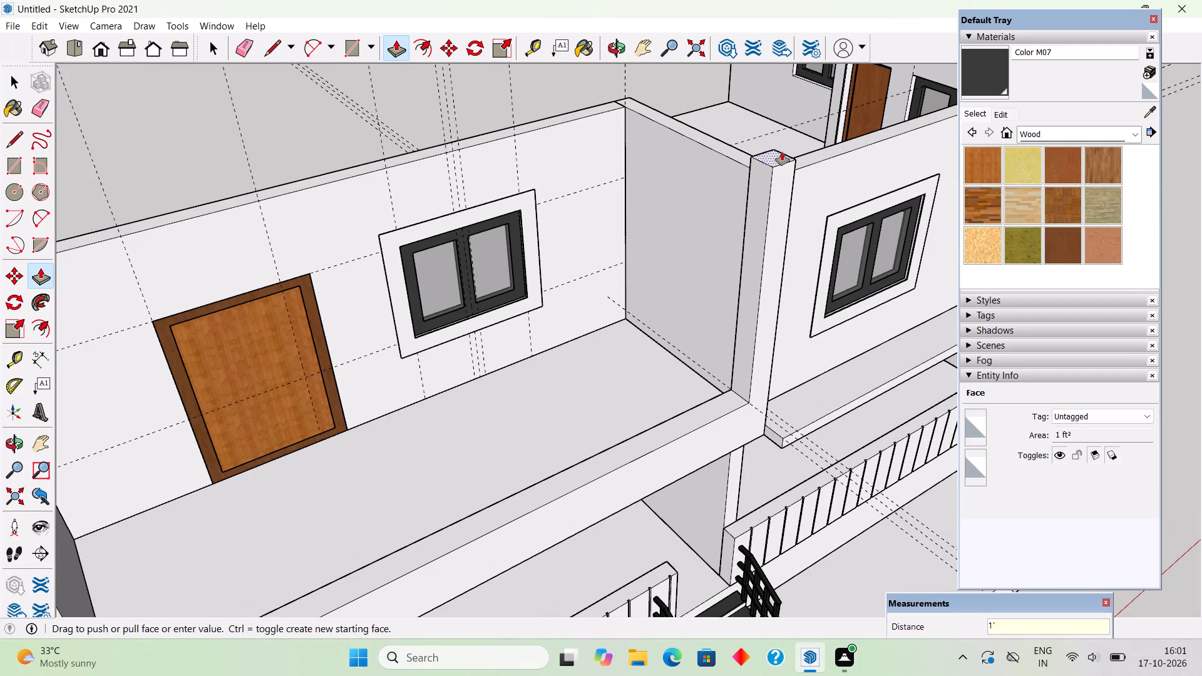
Place a guide 1' below the pillar's top on its balcony-side face and draw a line across the face along it.
key("l")
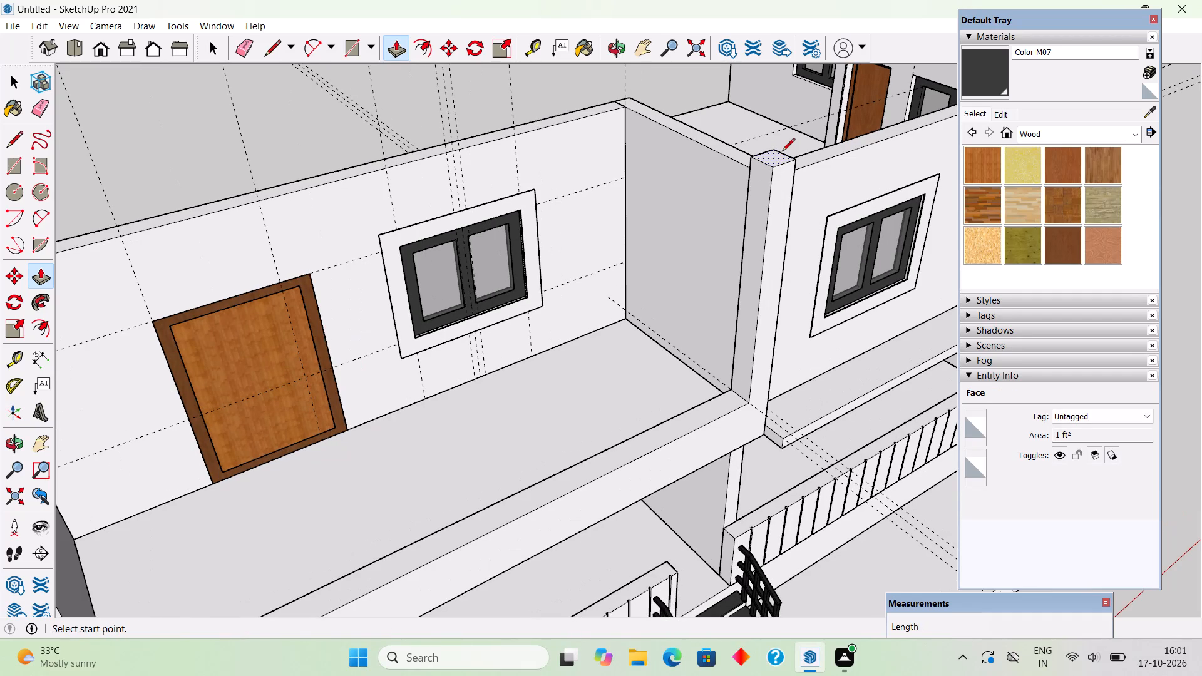
key("t")
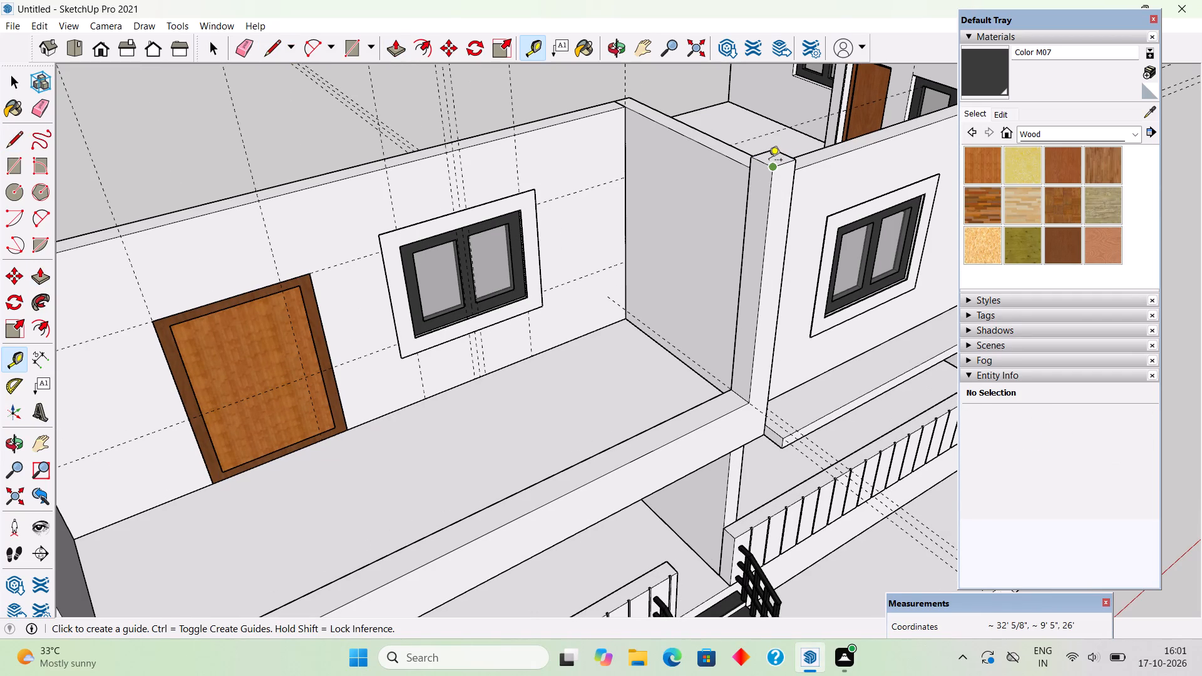
left_click(764, 166)
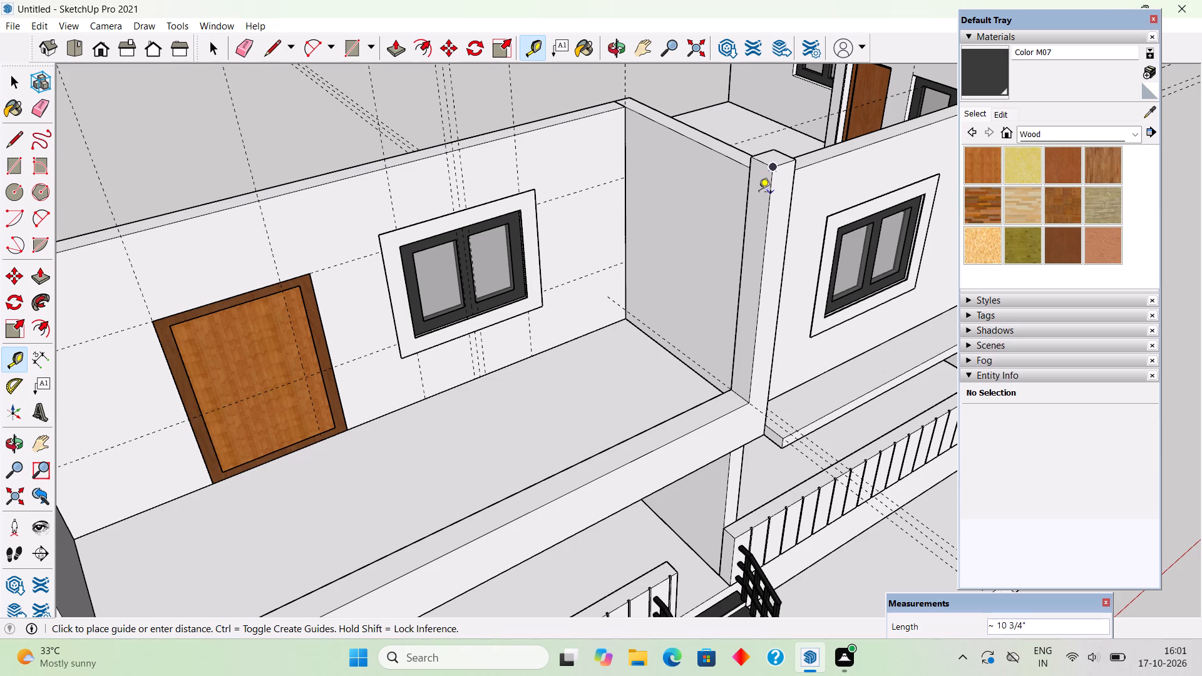
key("t")
scroll(769, 168, "up", 9)
left_click(761, 155)
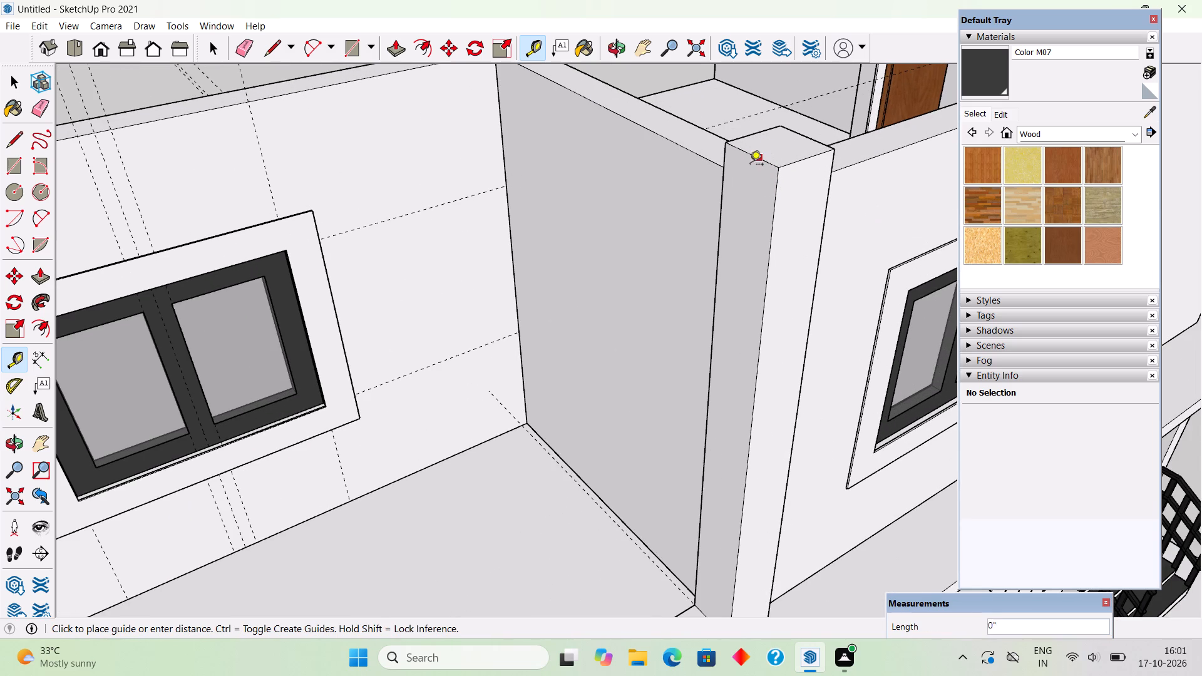
type("1'")
key("Return")
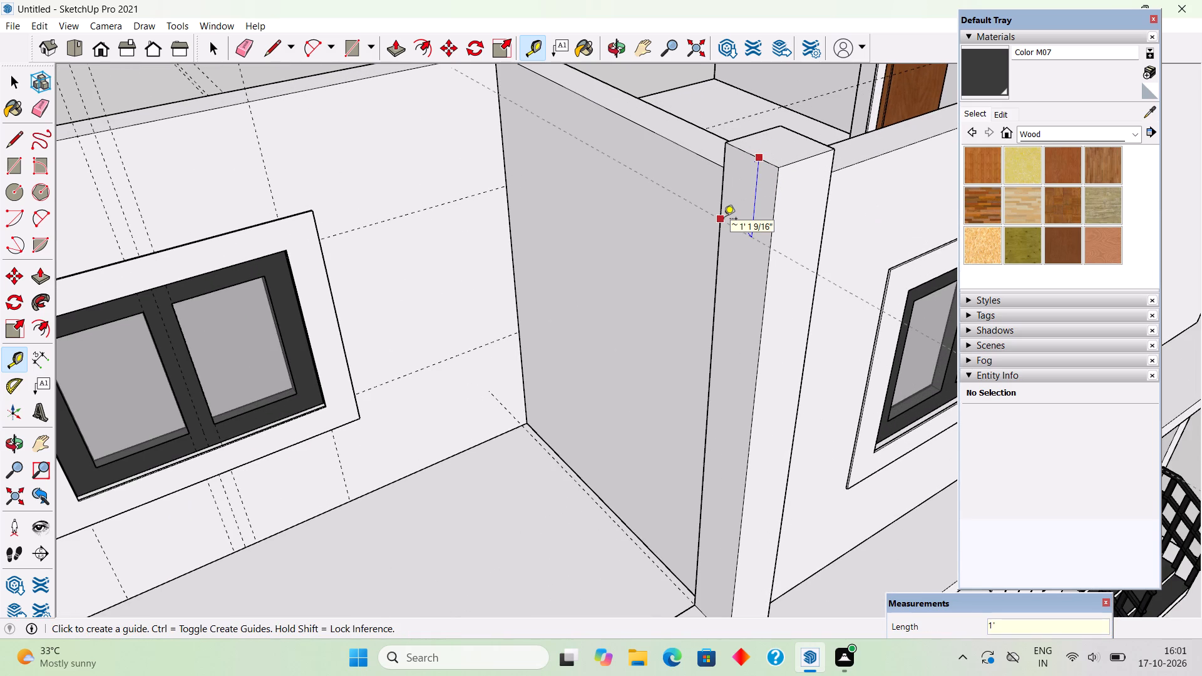
key("l")
left_click(721, 213)
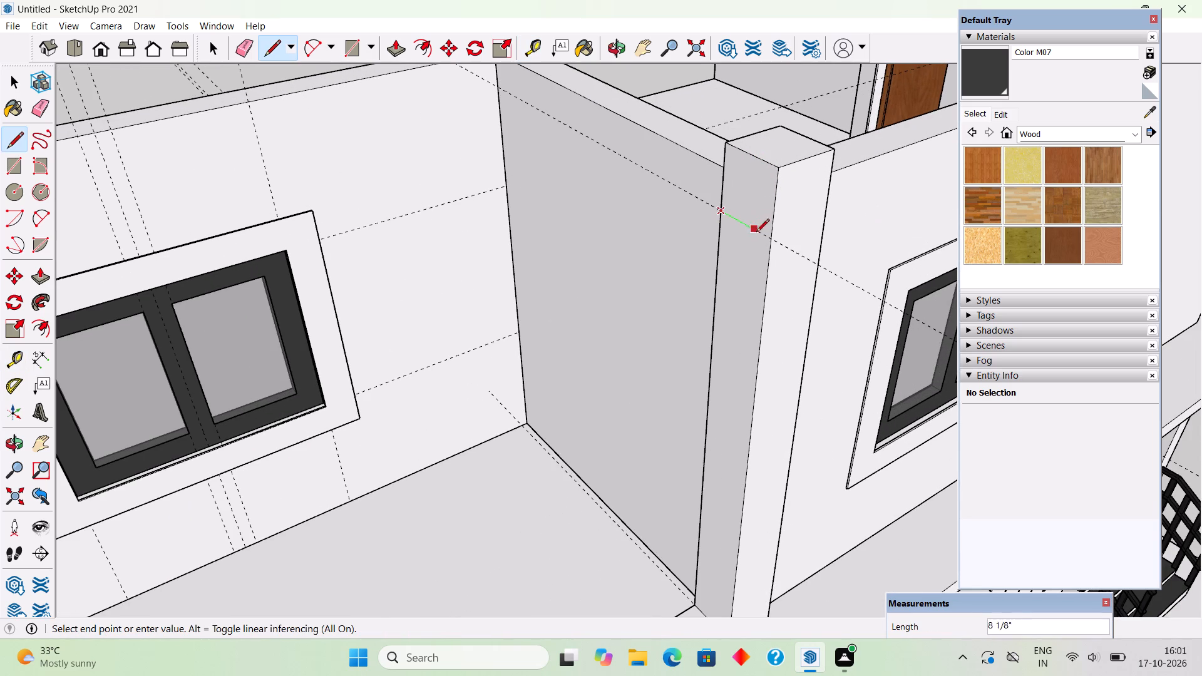
left_click(770, 239)
Pull the marked-off square at the pillar's top about 22' 6" across the balcony front to form the top beam.
key("p")
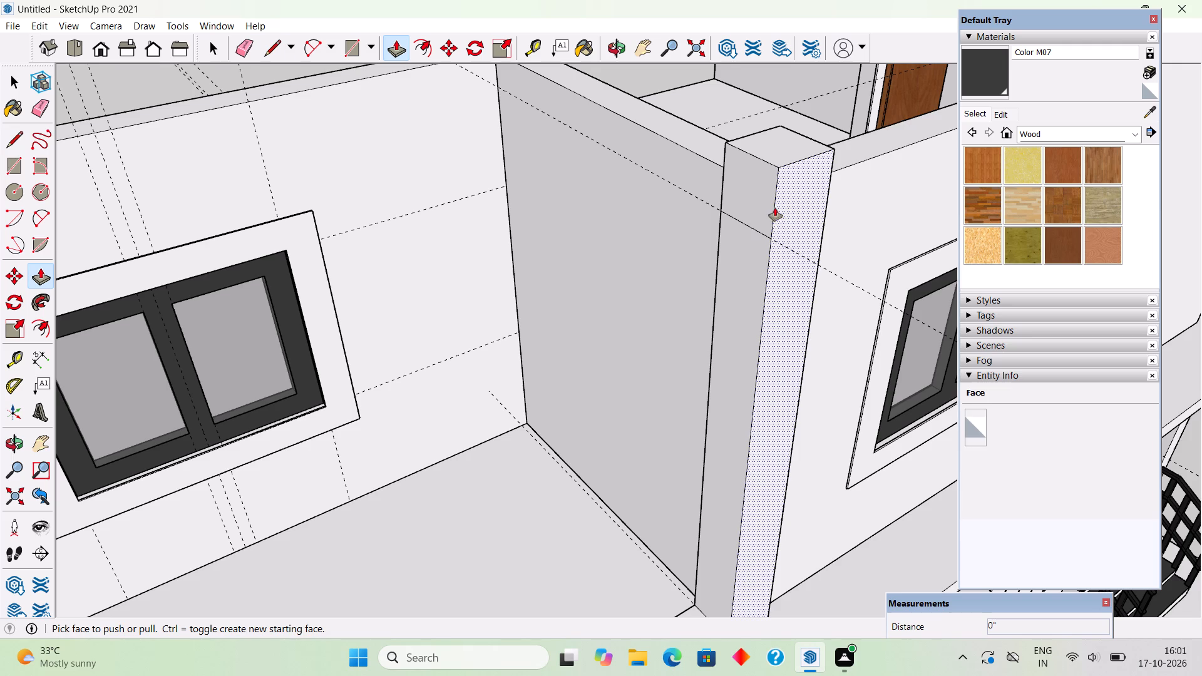
left_click(764, 198)
scroll(730, 195, "down", 8)
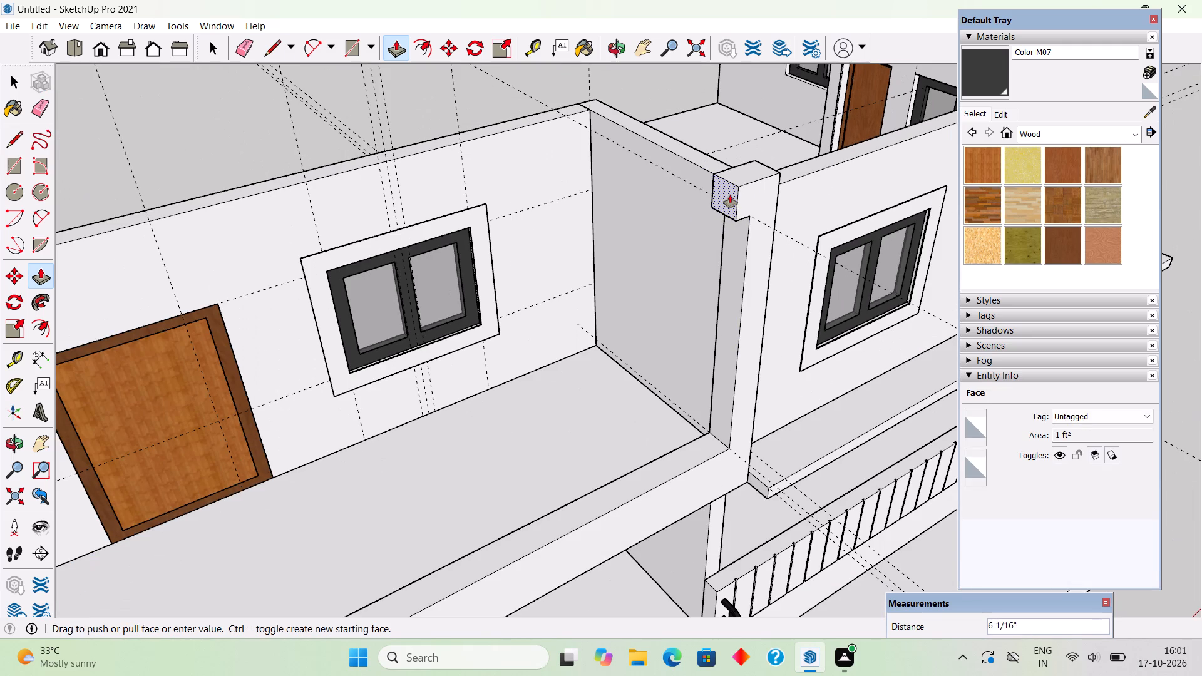
scroll(670, 195, "down", 9)
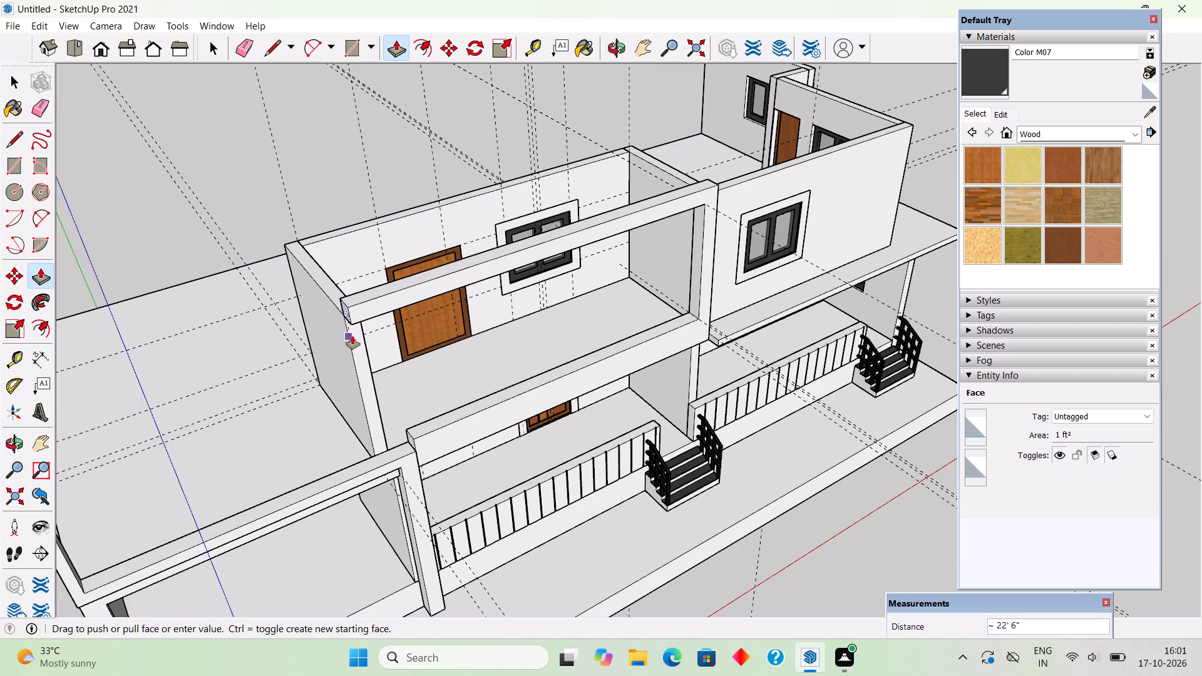
left_click(352, 336)
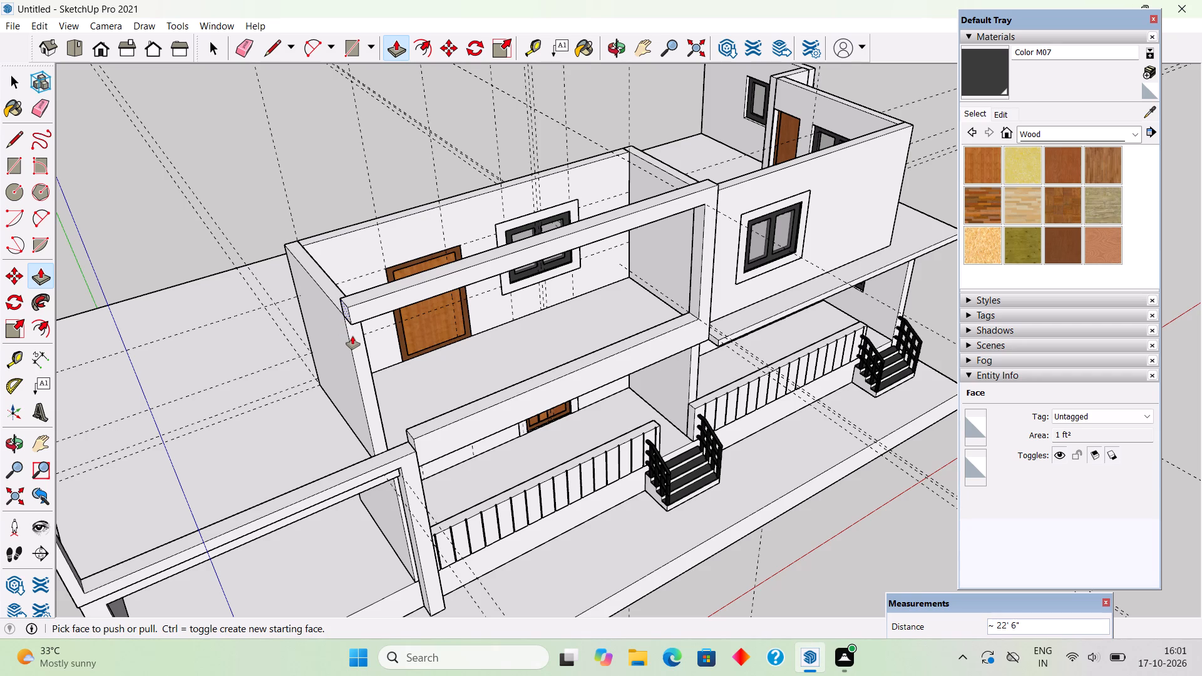
scroll(352, 336, "down", 4)
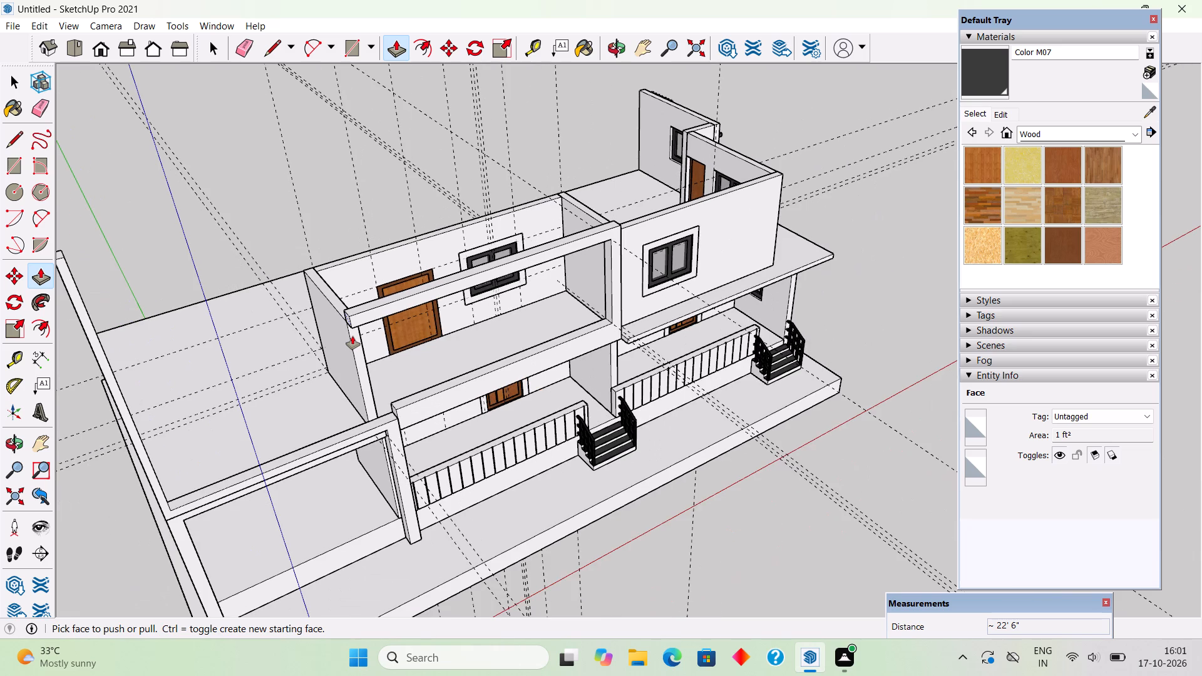
key("space")
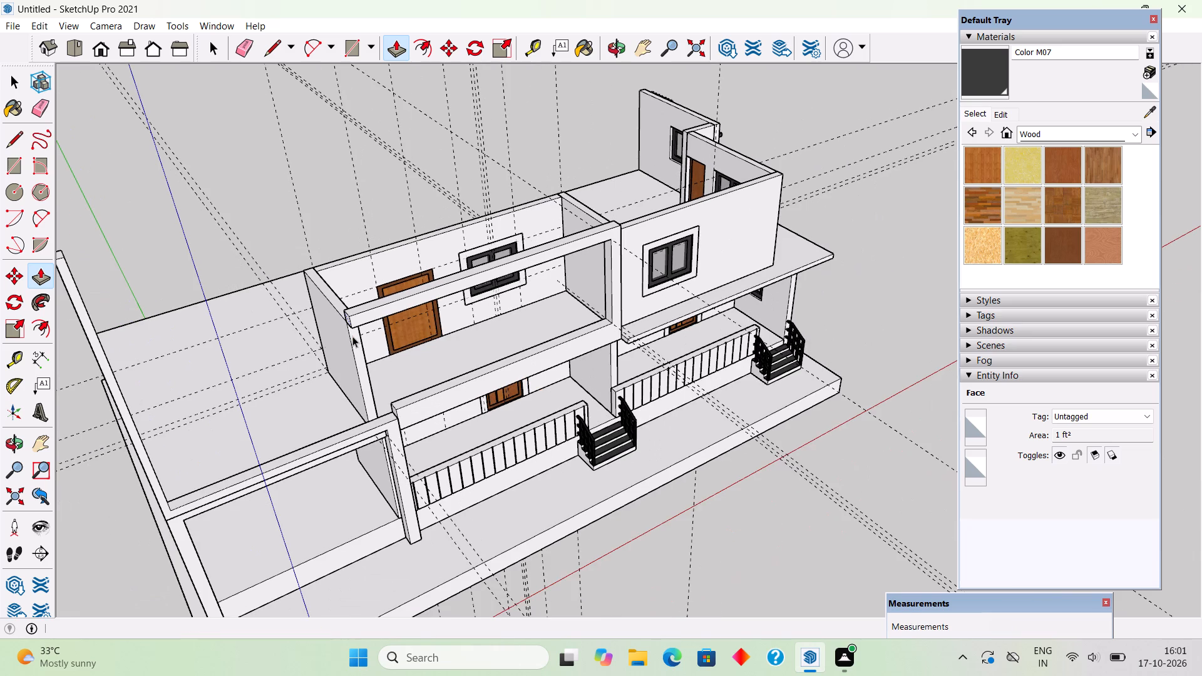
Open the upper floor slab for editing and push its side face beside the projecting room inward by 1.5'.
middle_click_drag(637, 302, 438, 130)
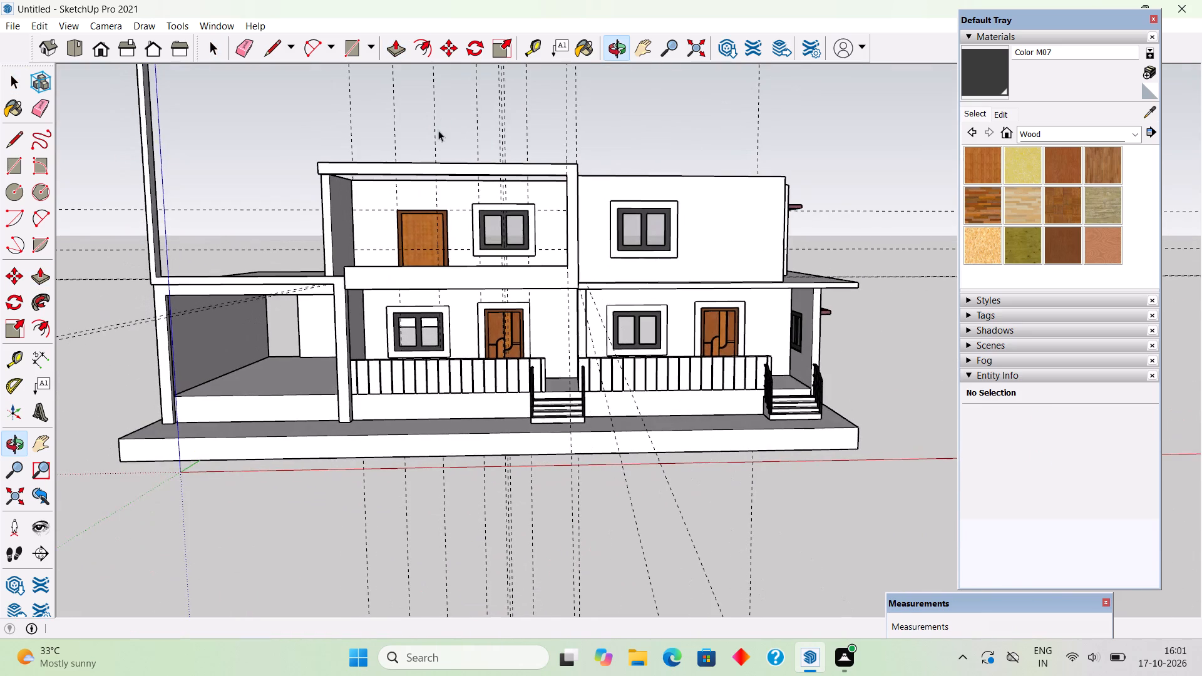
scroll(579, 245, "up", 4)
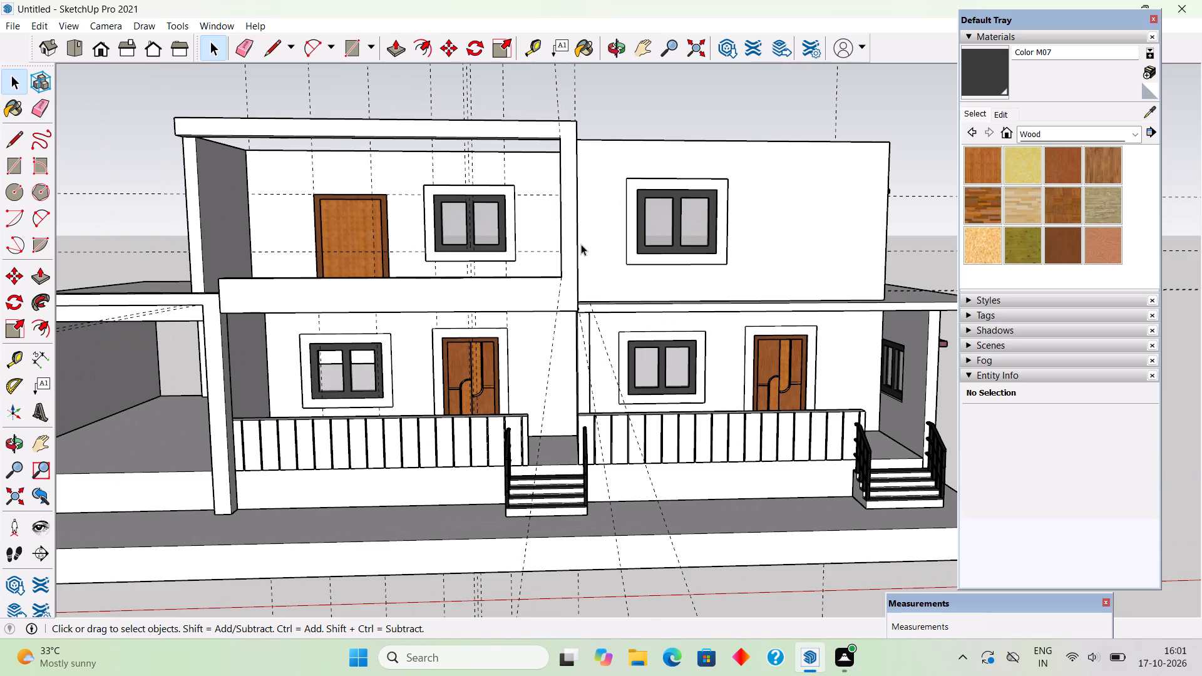
middle_click_drag(626, 327, 553, 448)
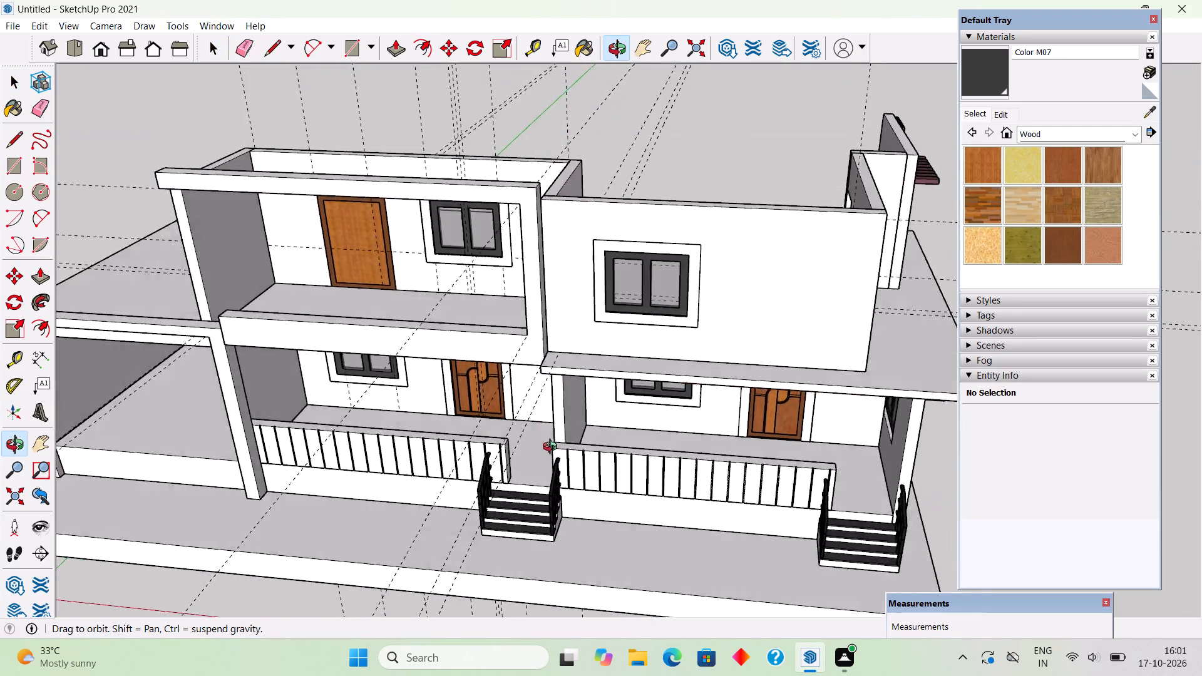
middle_click_drag(553, 448, 448, 552)
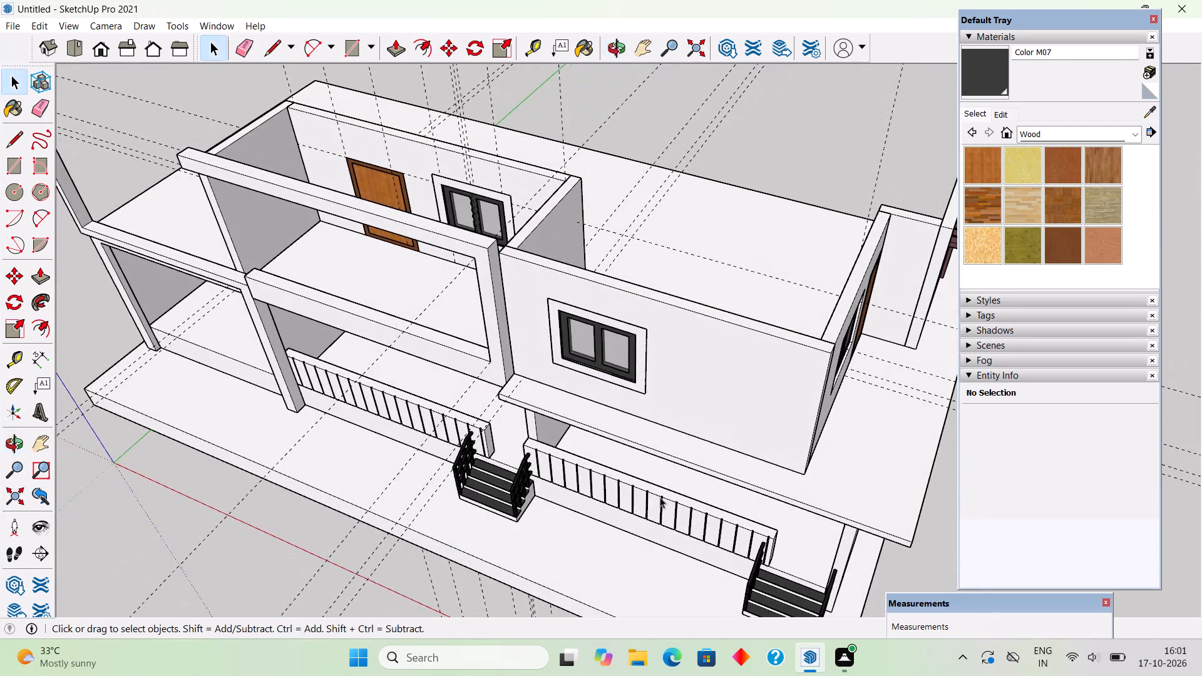
scroll(740, 443, "down", 4)
scroll(870, 481, "up", 5)
middle_click_drag(845, 424, 835, 411)
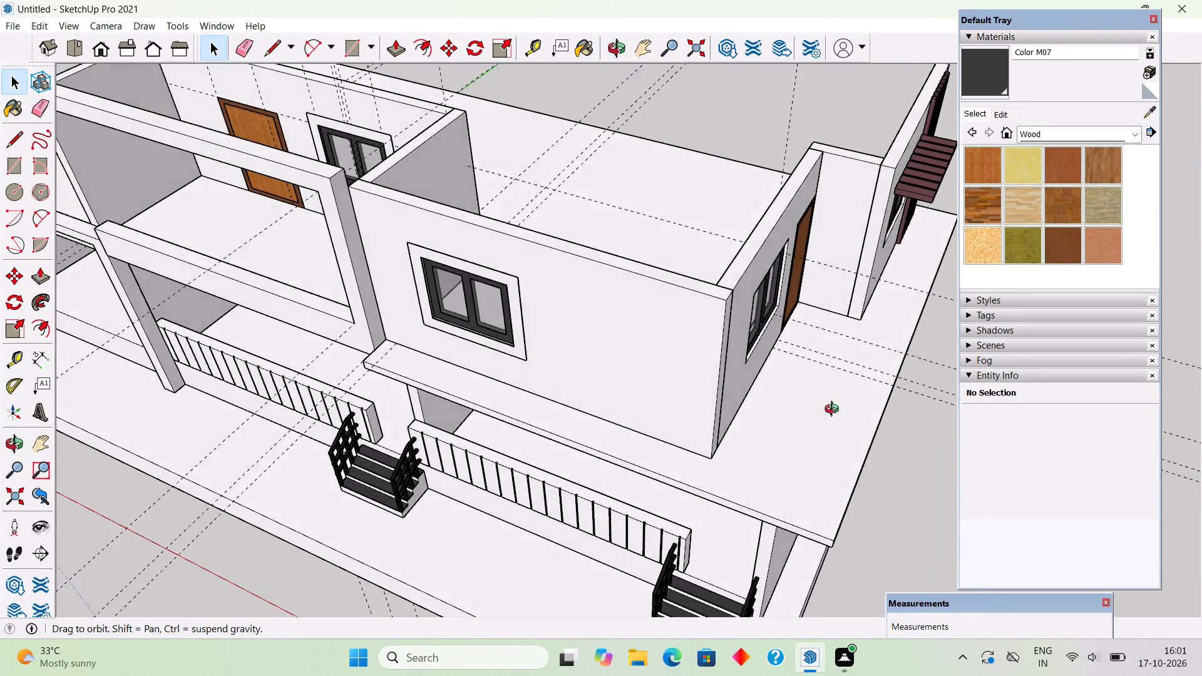
middle_click_drag(835, 411, 773, 342)
scroll(844, 496, "up", 4)
triple_click(762, 465)
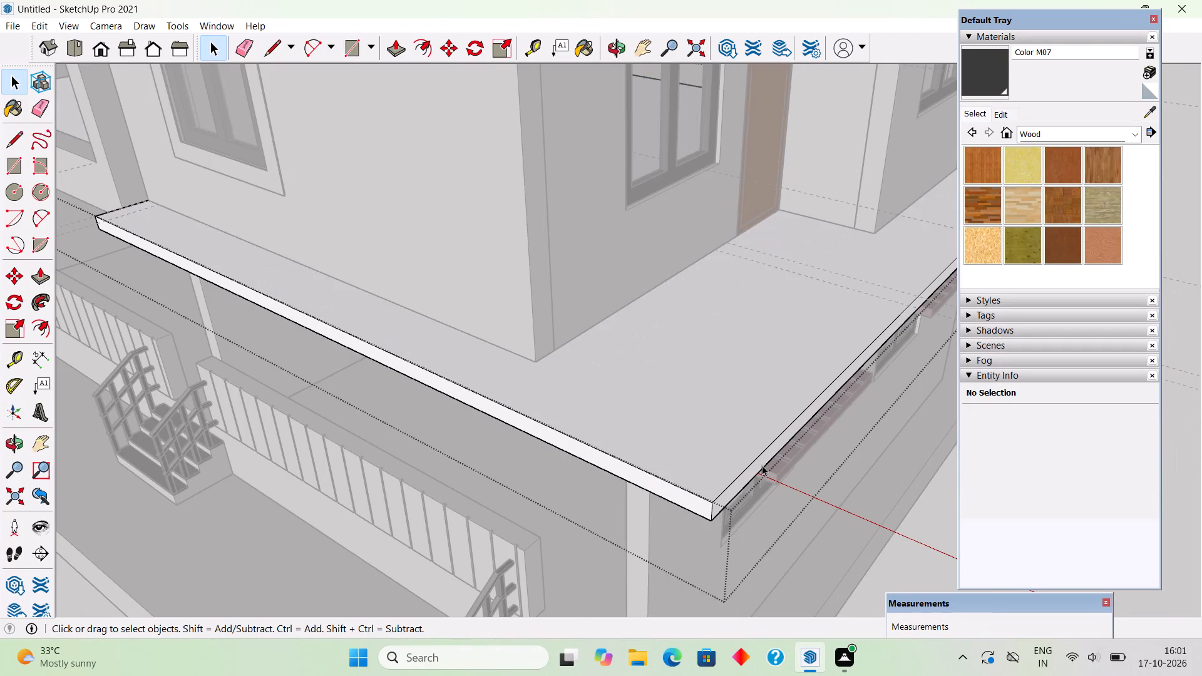
key("p")
left_click(758, 461)
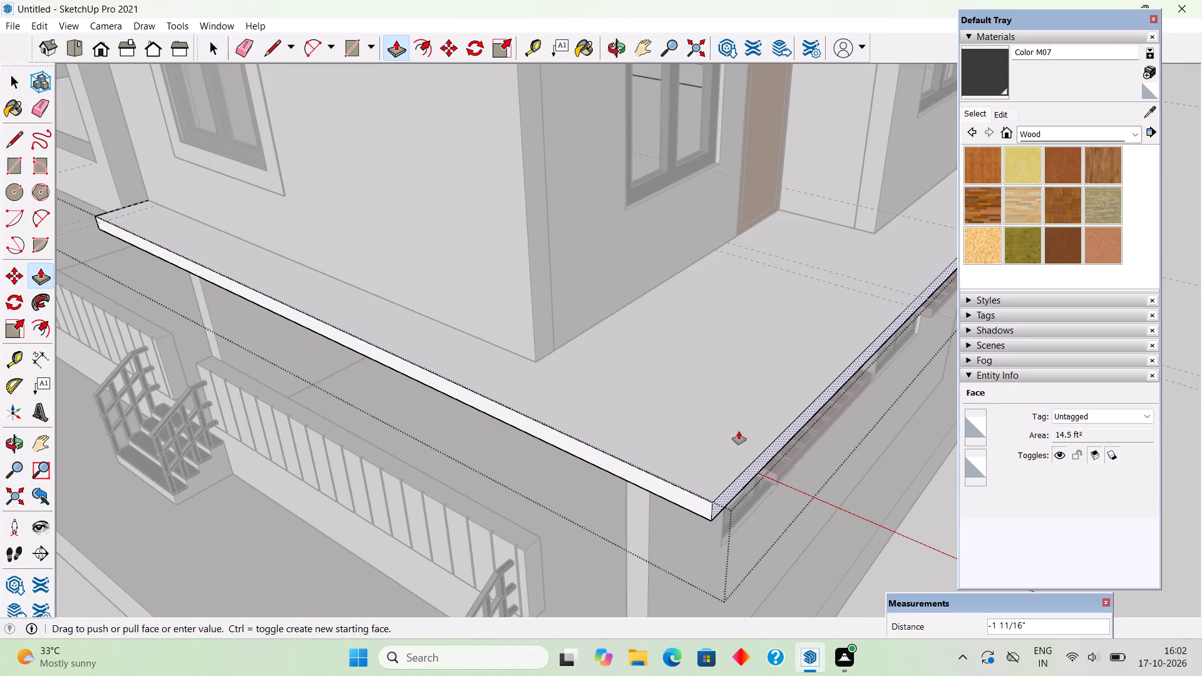
type("1.5'")
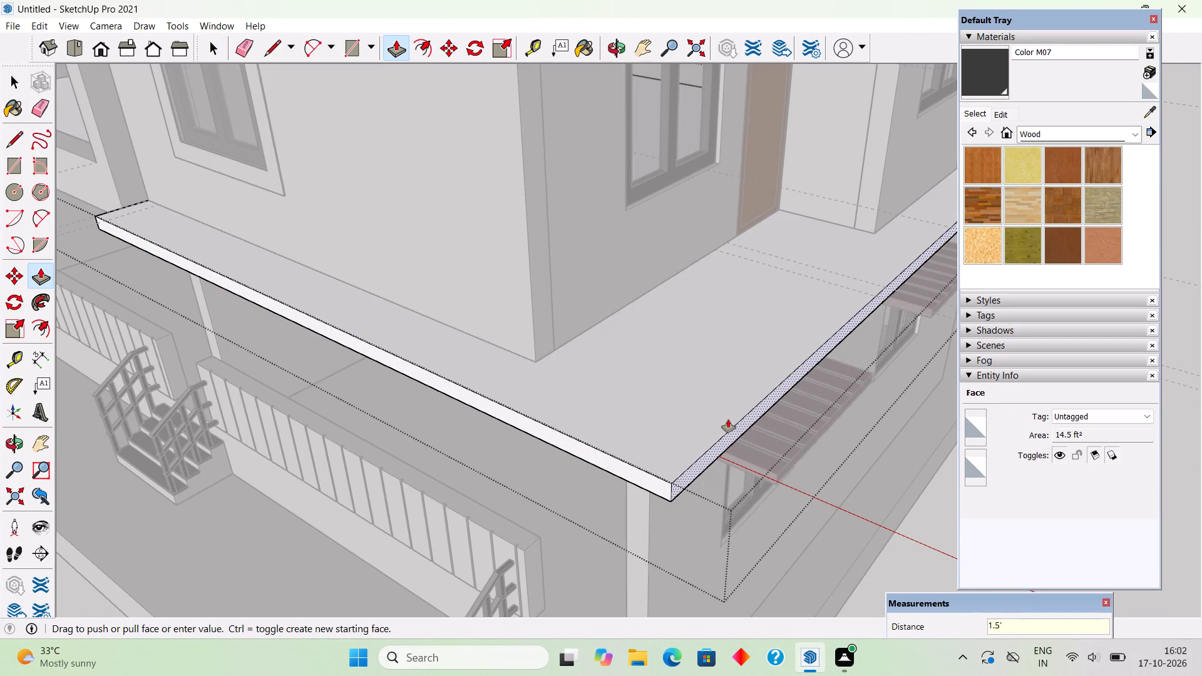
key("Return")
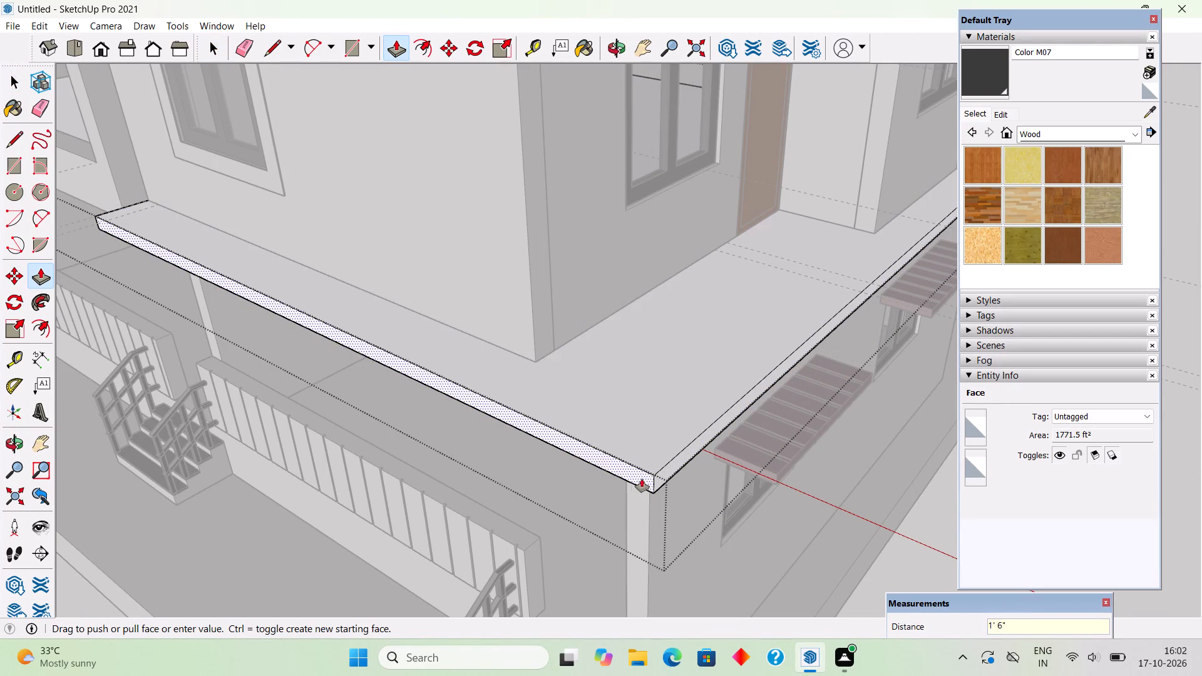
Push the slab's front face below the projecting room inward by 6" and leave the slab's editing mode.
left_click(637, 481)
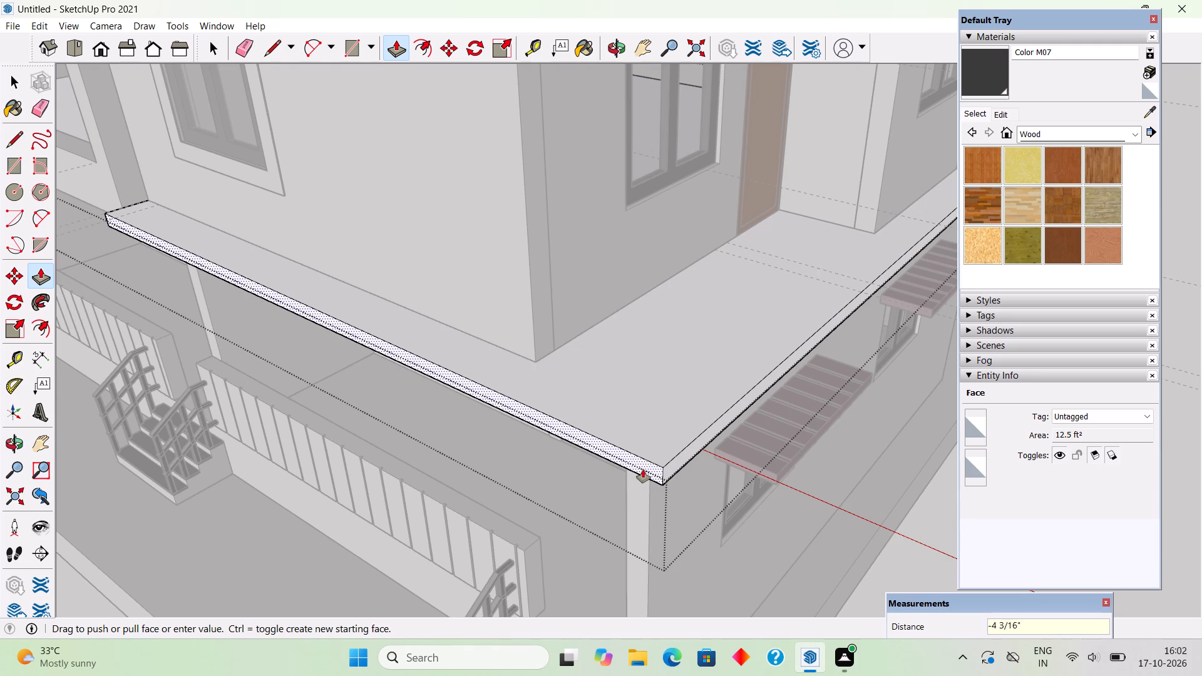
type("6\"")
key("Return")
key("space")
scroll(647, 476, "down", 11)
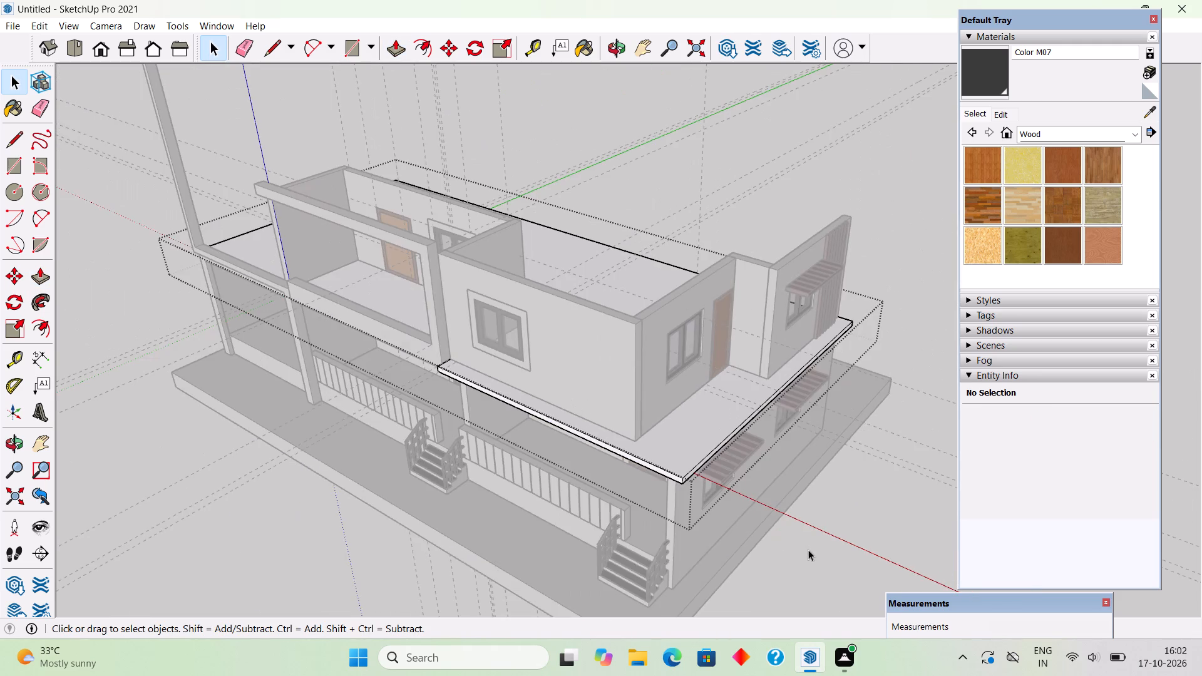
left_click(830, 553)
Place a guide on the slab ledge 9" out from the base of the projecting room's front wall.
middle_click_drag(687, 441, 706, 541)
scroll(501, 387, "up", 3)
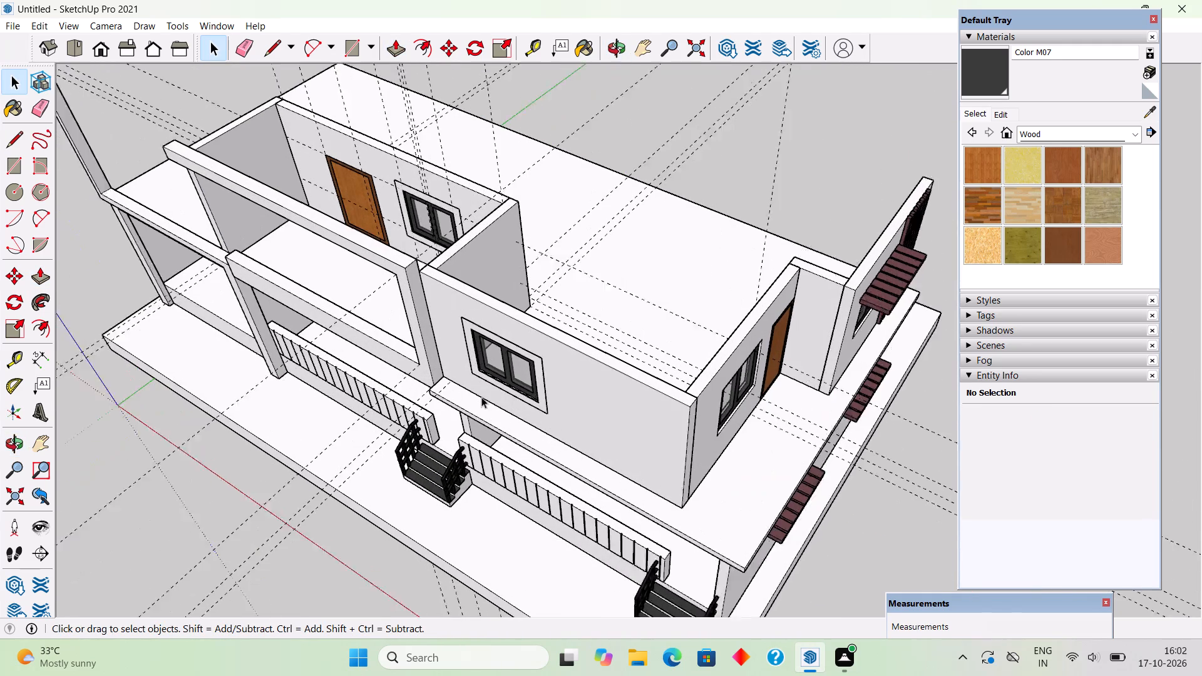
scroll(481, 397, "up", 2)
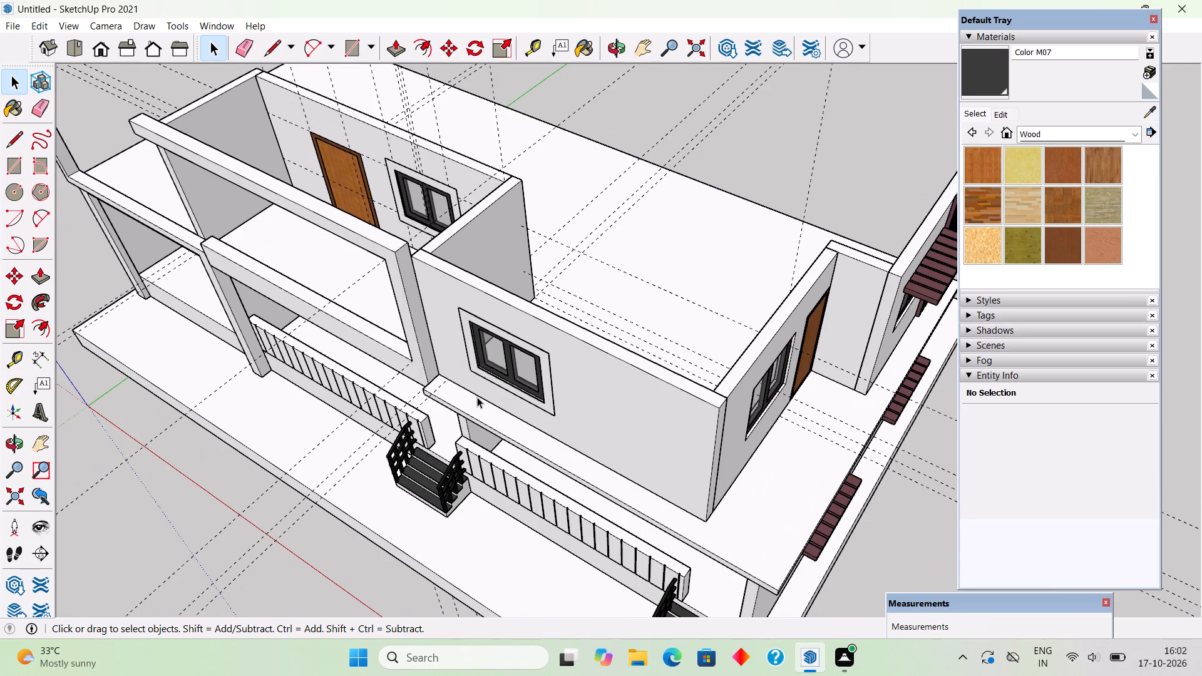
scroll(449, 397, "up", 10)
scroll(411, 351, "up", 4)
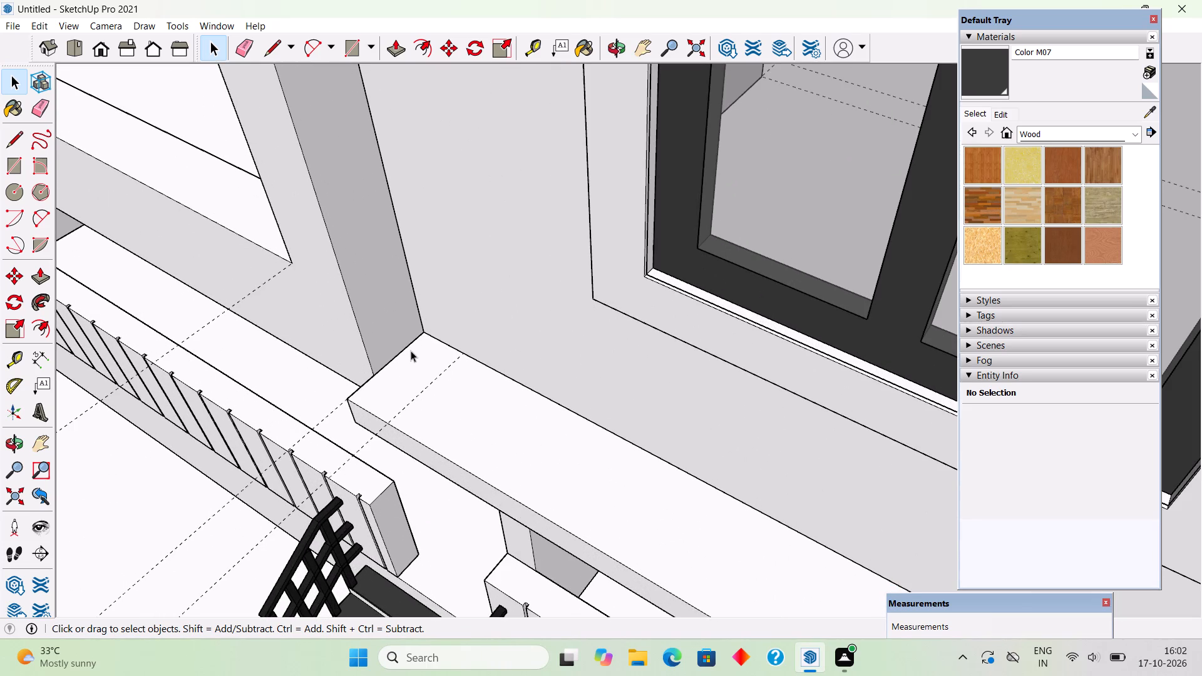
scroll(411, 351, "down", 3)
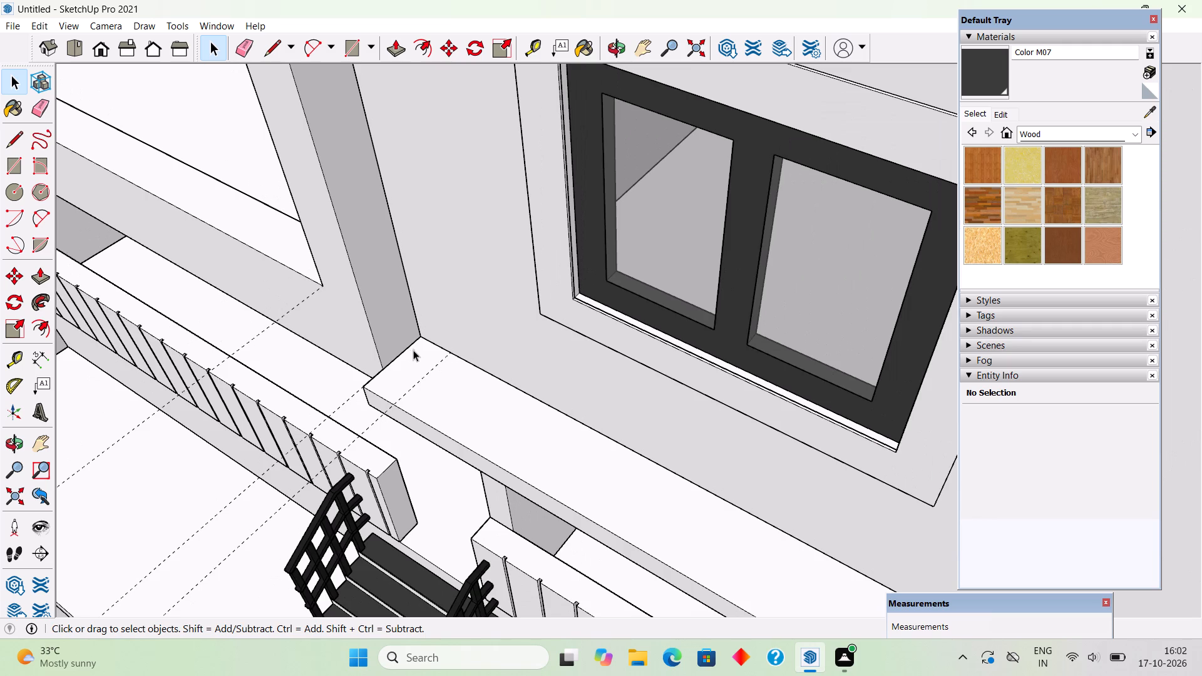
scroll(413, 348, "up", 7)
key("t")
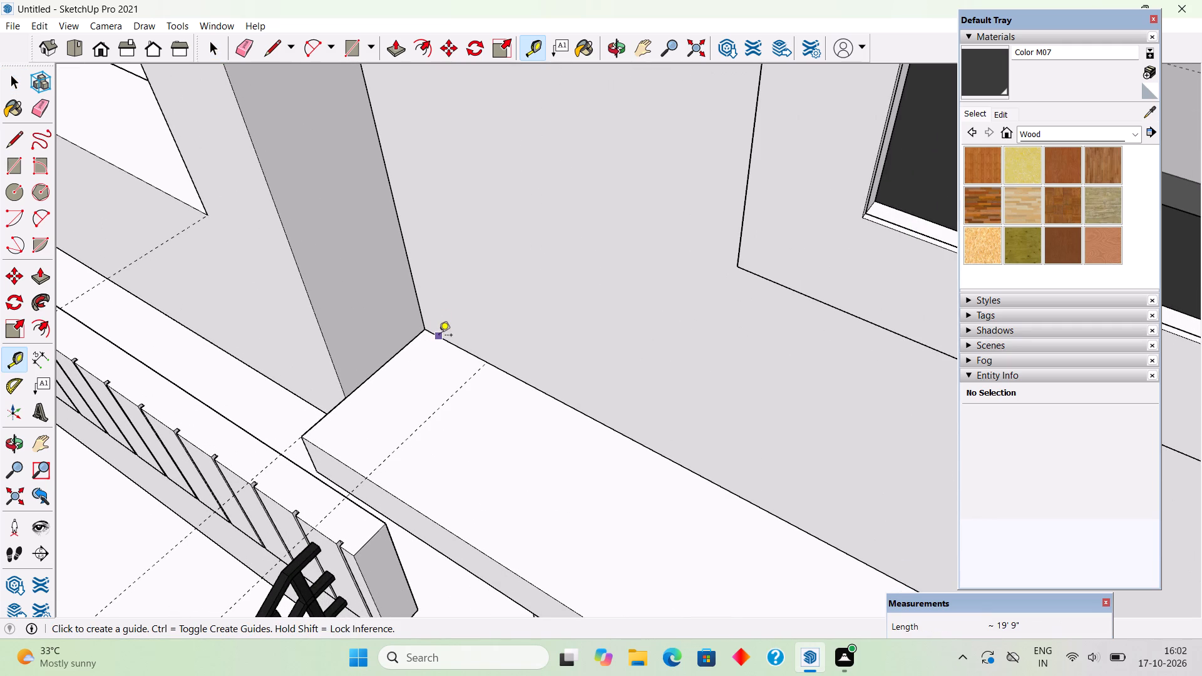
left_click(439, 337)
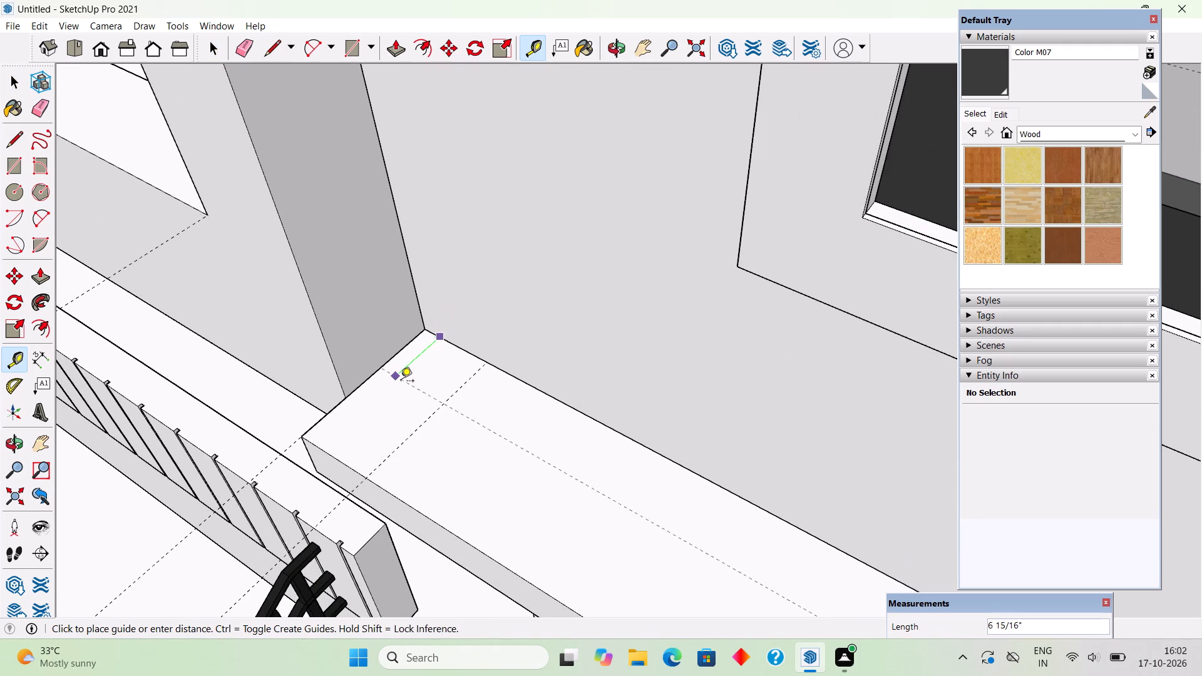
type("91")
key("BackSpace")
key("shift+quotedbl")
key("Return")
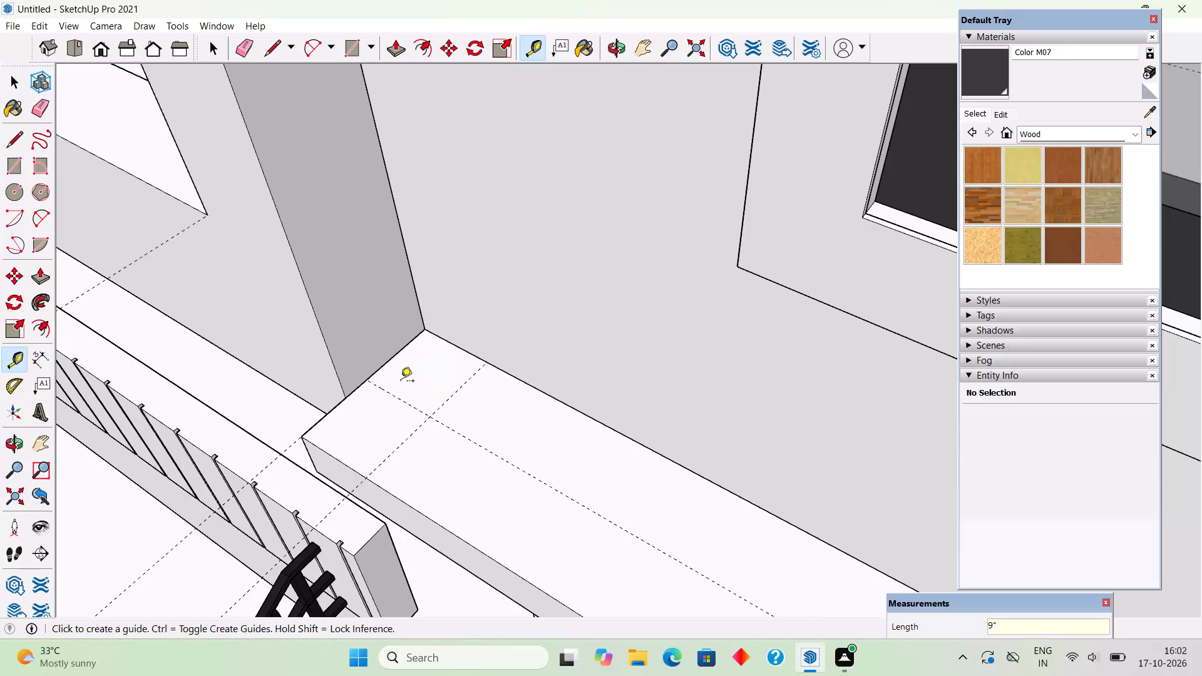
Draw a rectangle about 24' by 9" on the ledge, from the pillar-side wall corner along the guide towards the slab's outer end.
key("r")
left_click(433, 333)
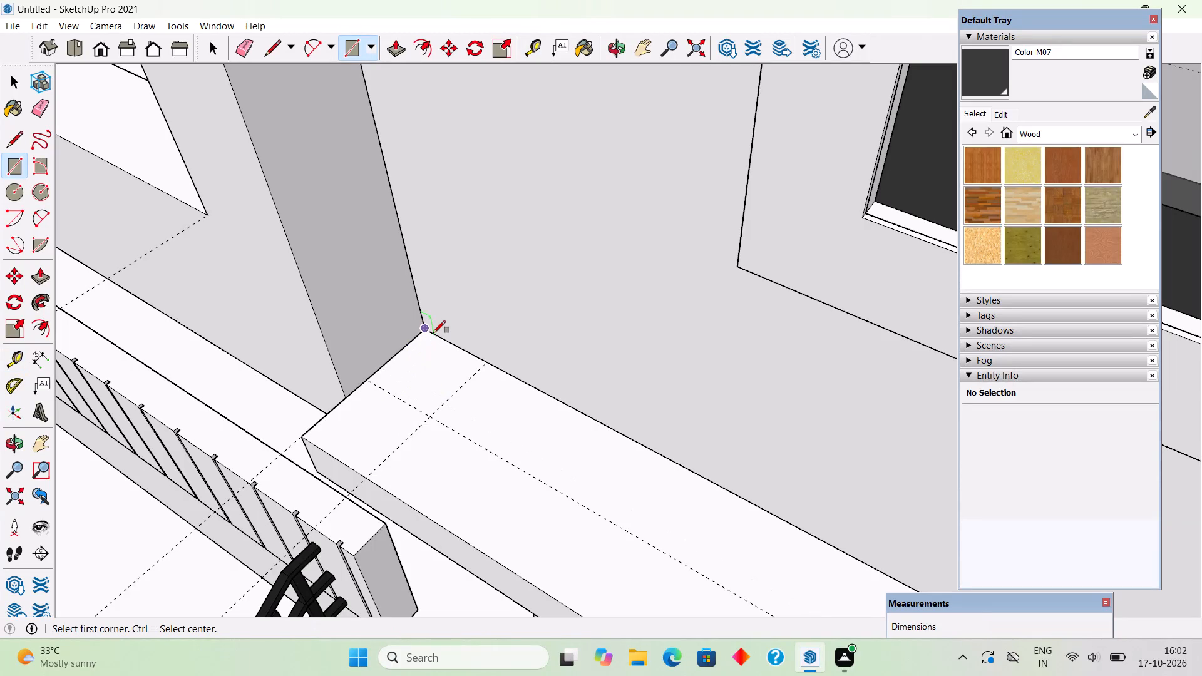
scroll(396, 403, "down", 20)
scroll(396, 403, "down", 1)
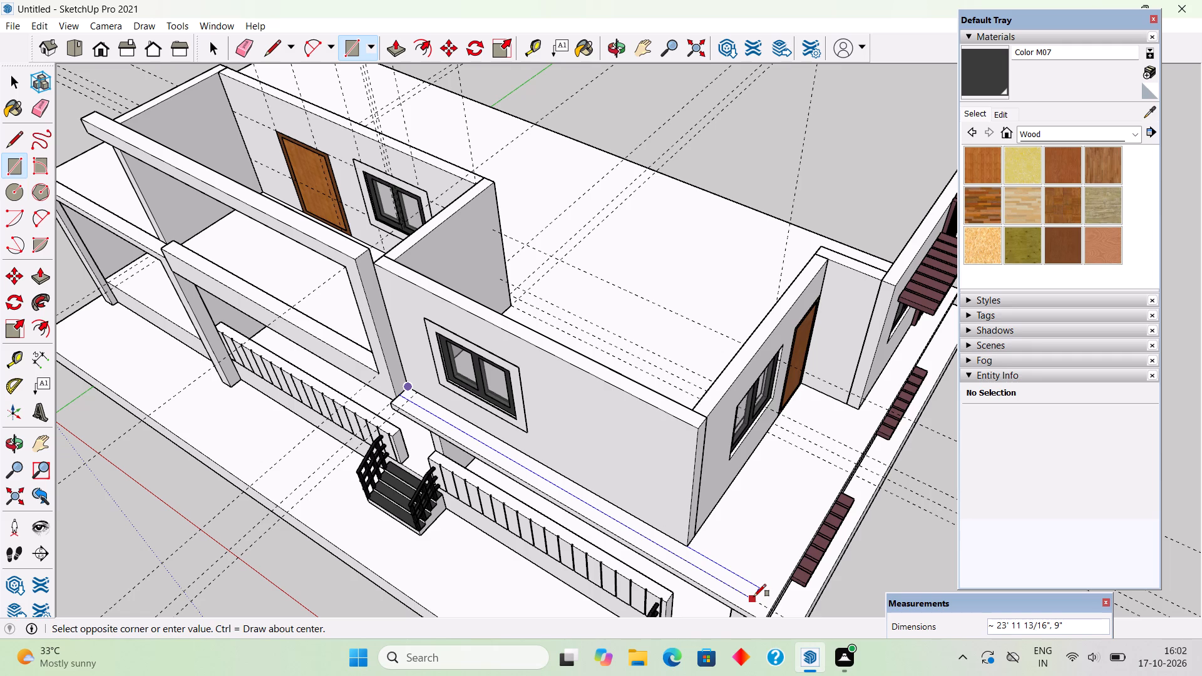
left_click(754, 597)
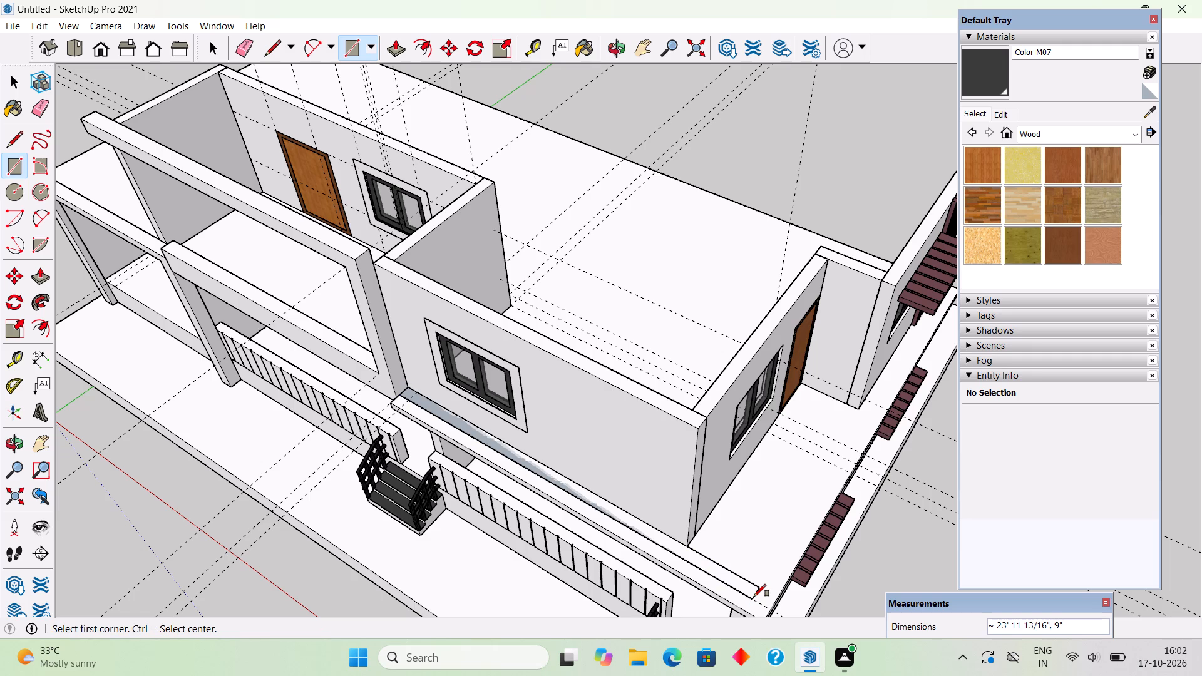
Pull the ledge rectangle in front of the projecting room up 2.2' to form a parapet.
middle_click_drag(510, 359, 622, 241)
scroll(624, 235, "down", 1)
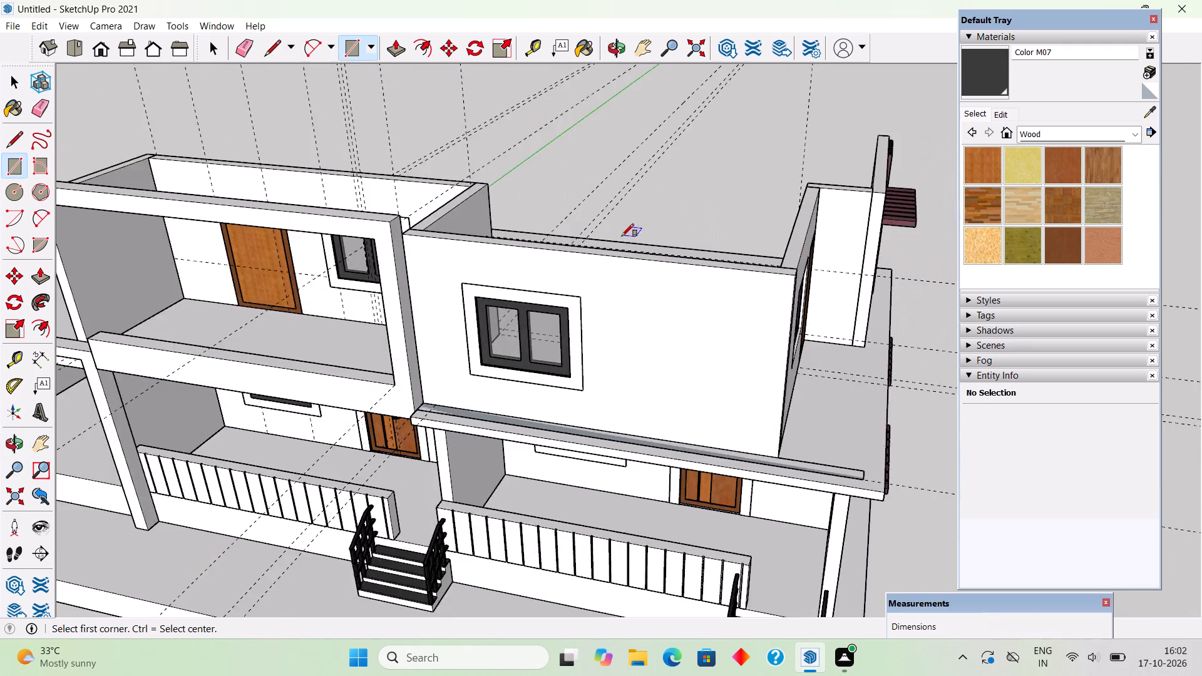
scroll(521, 434, "up", 6)
key("p")
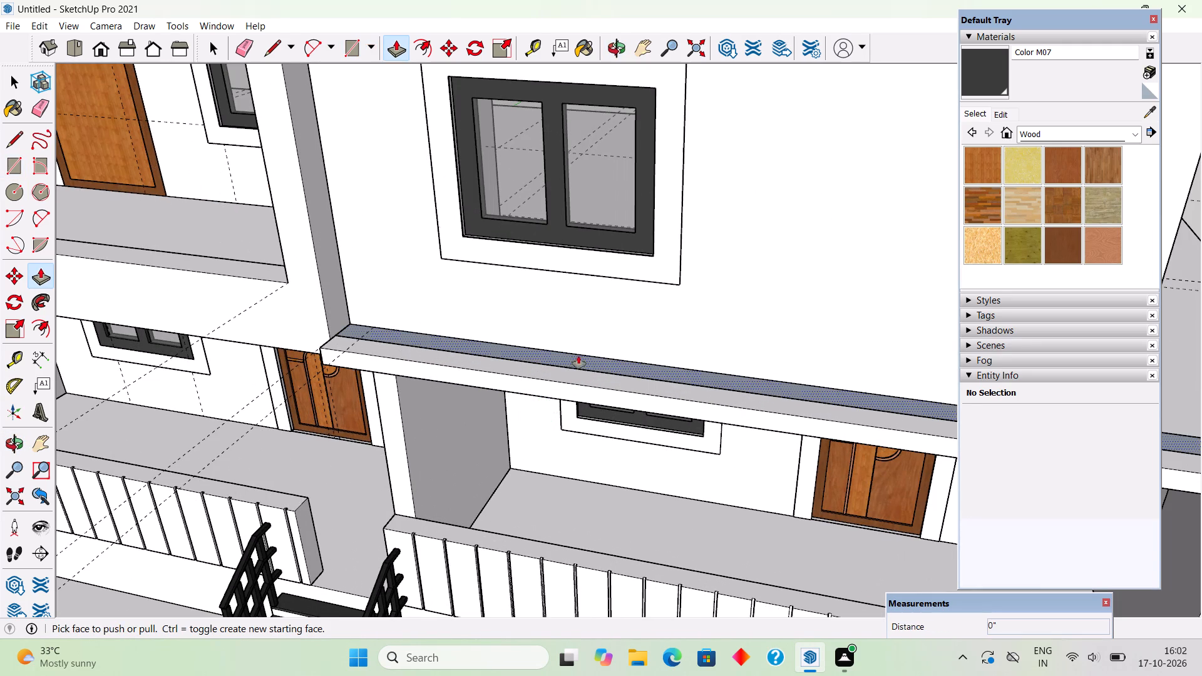
left_click(579, 352)
left_click(599, 363)
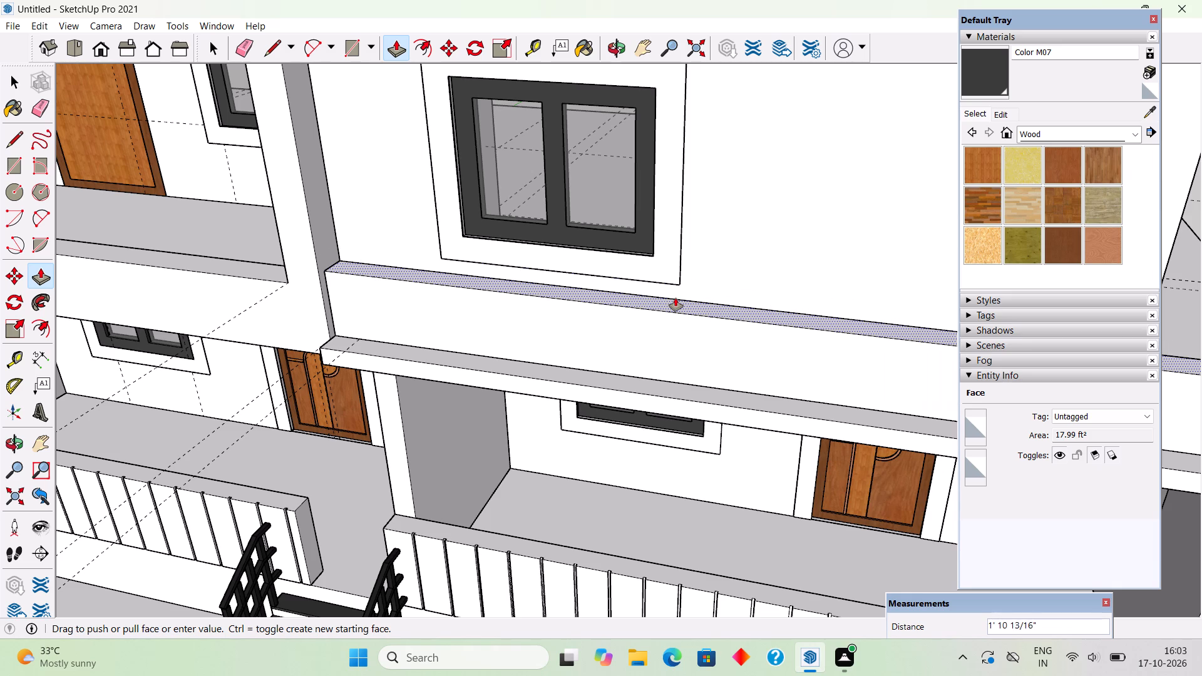
type("2.2'")
key("Return")
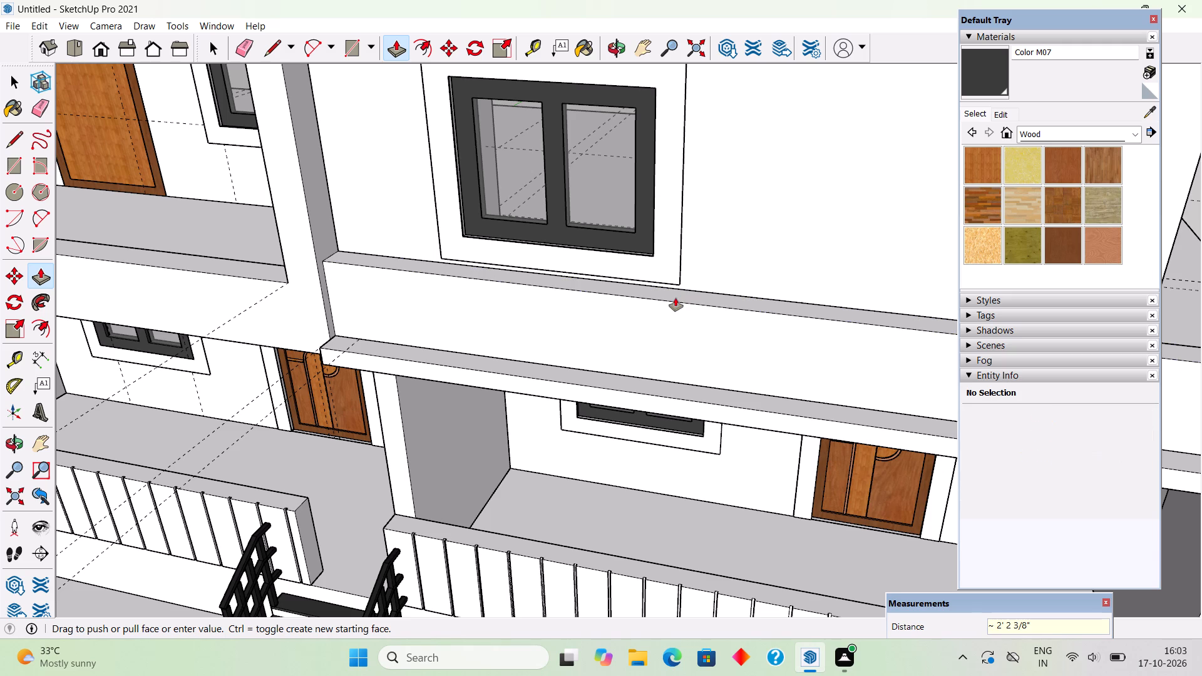
scroll(675, 303, "down", 5)
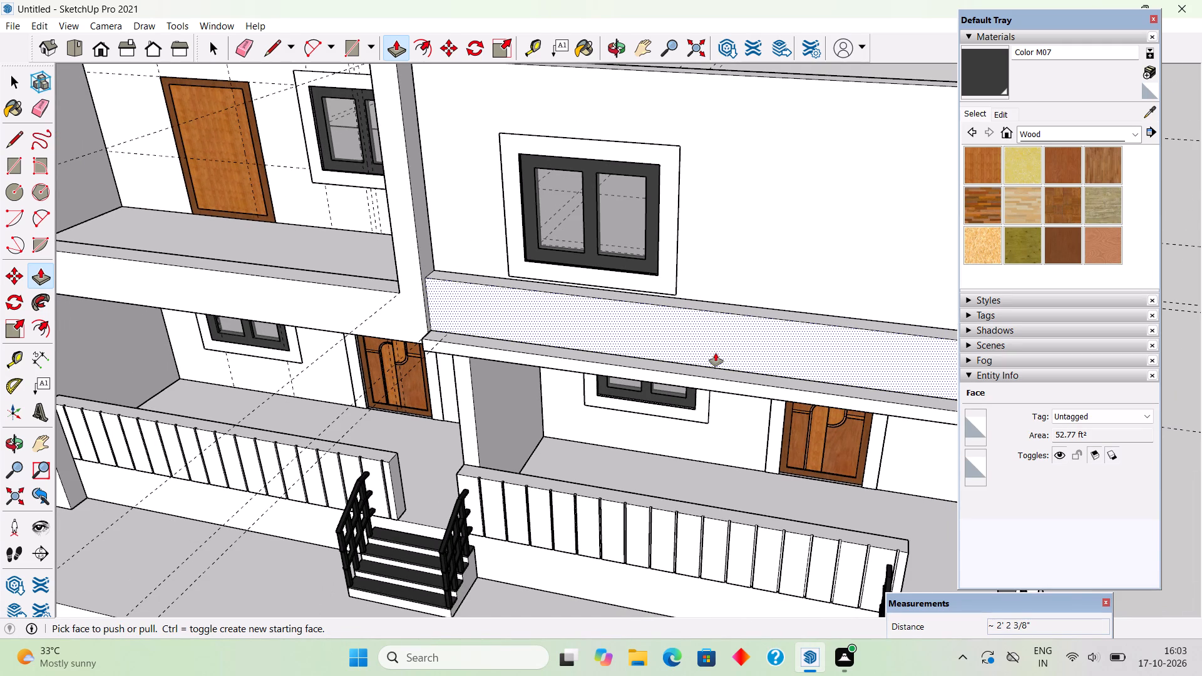
scroll(714, 357, "down", 8)
middle_click_drag(651, 389, 485, 407)
scroll(864, 337, "up", 2)
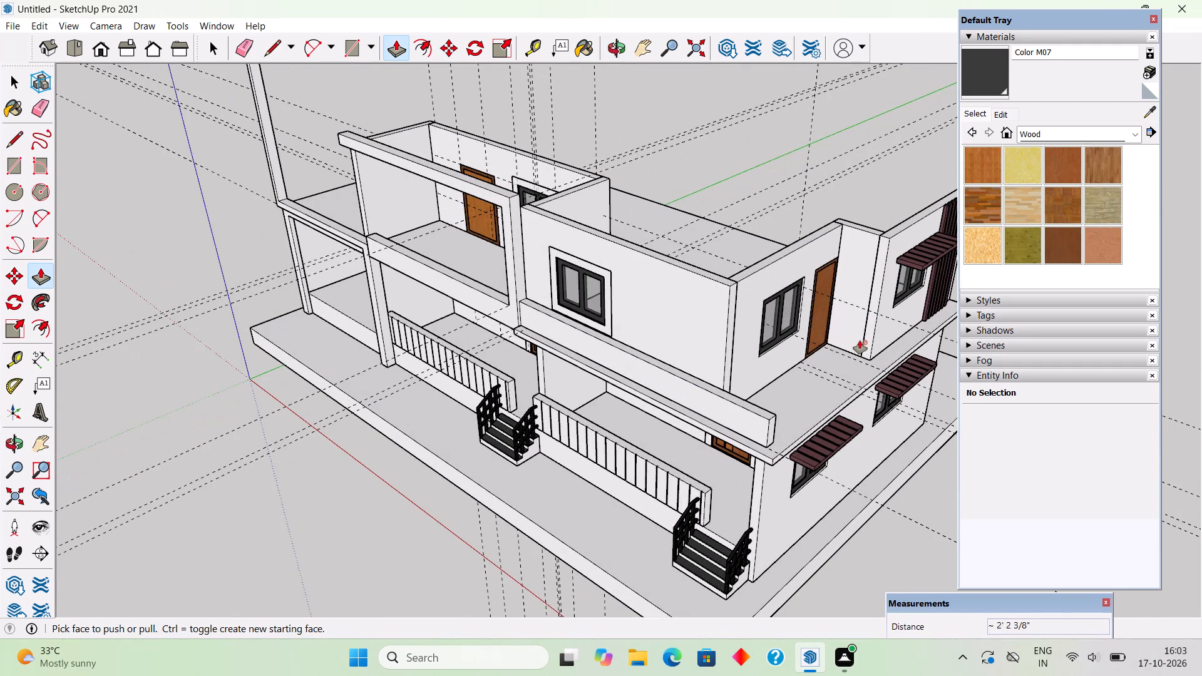
Extend the outer end face of the front parapet by 1' towards the slab's end edge.
key("t")
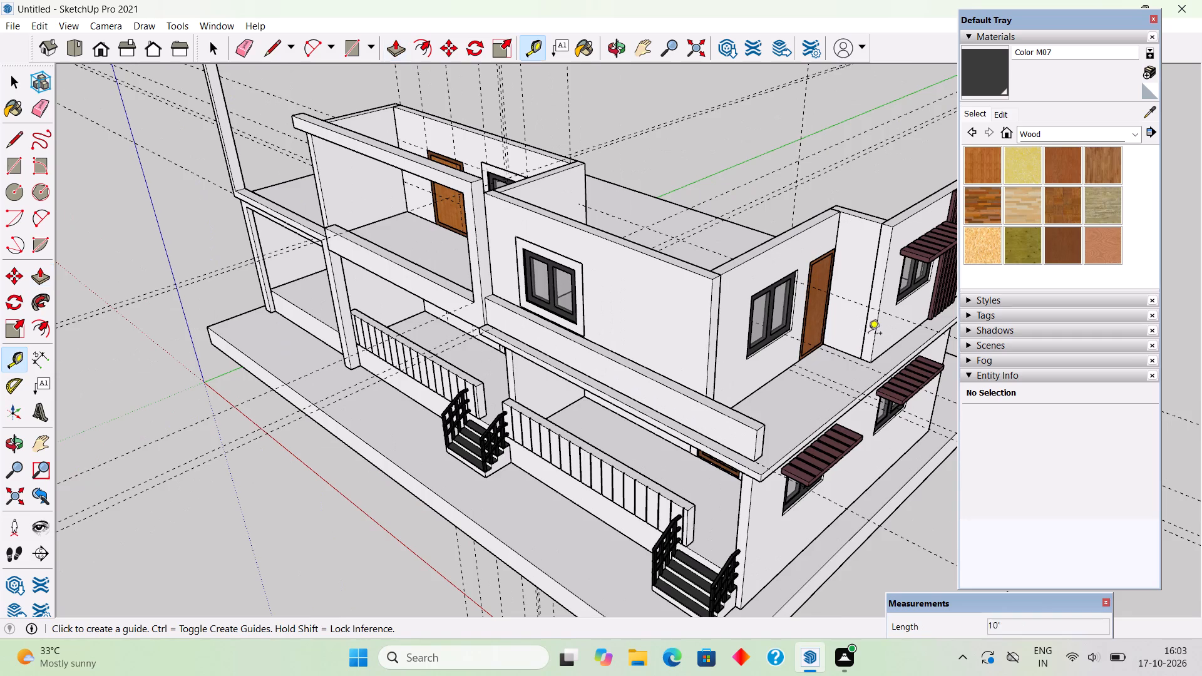
scroll(898, 388, "up", 4)
double_click(894, 328)
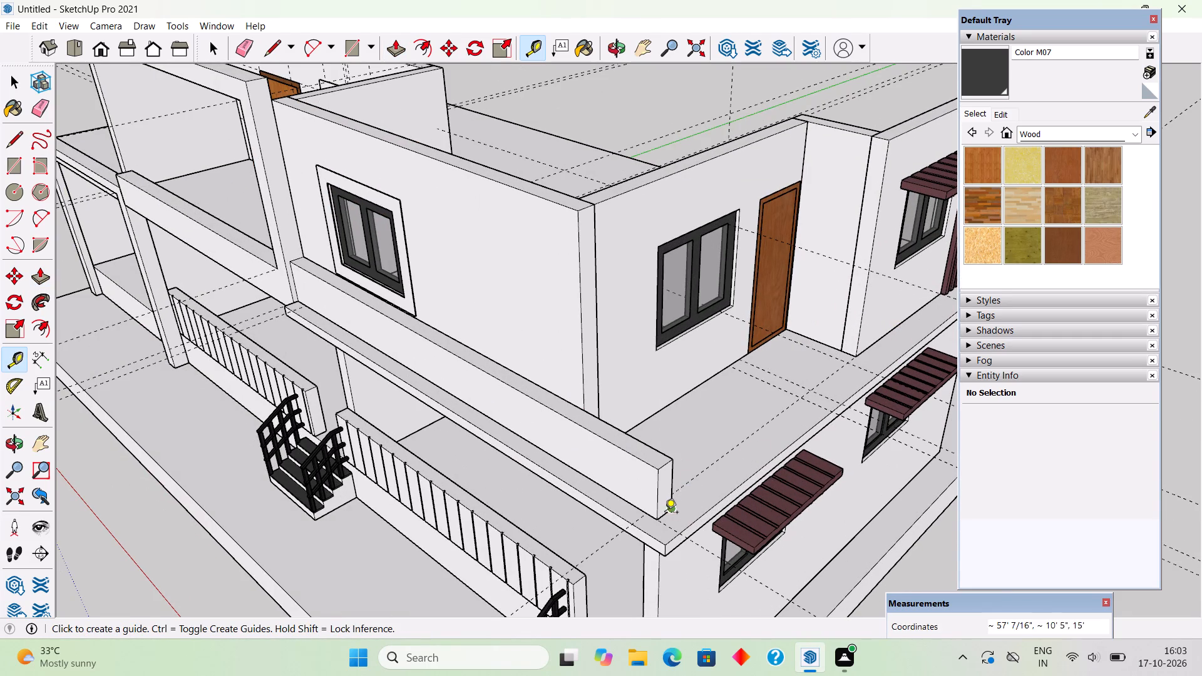
key("space")
key("p")
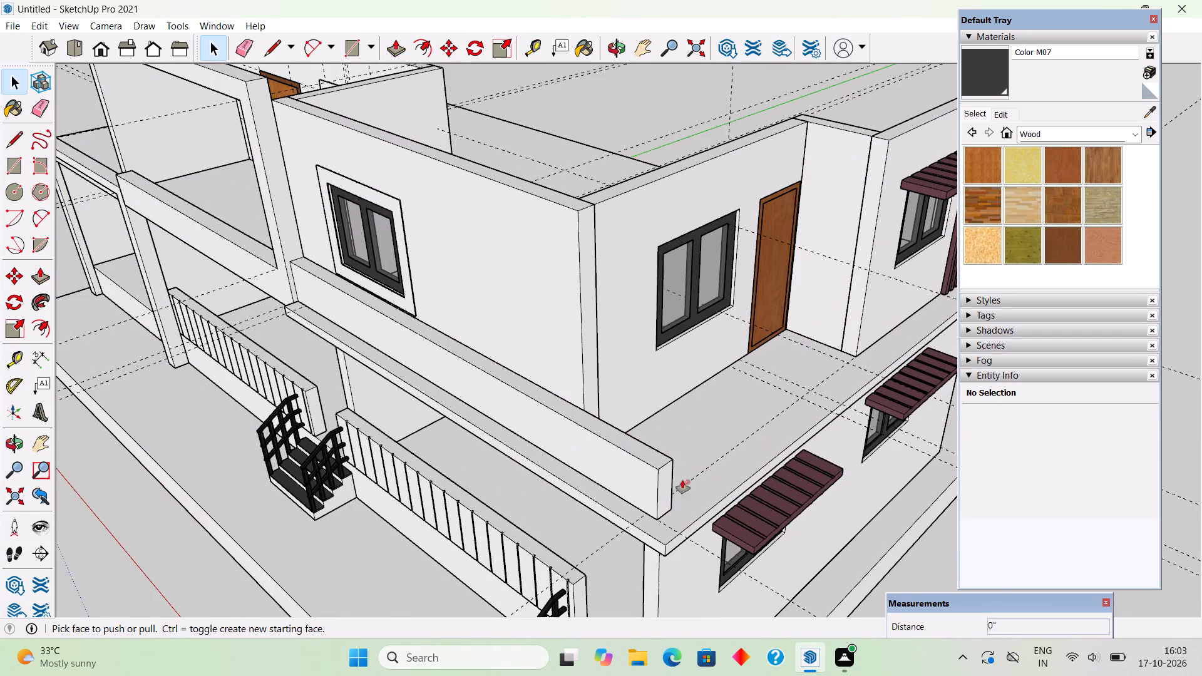
left_click(662, 482)
left_click(712, 459)
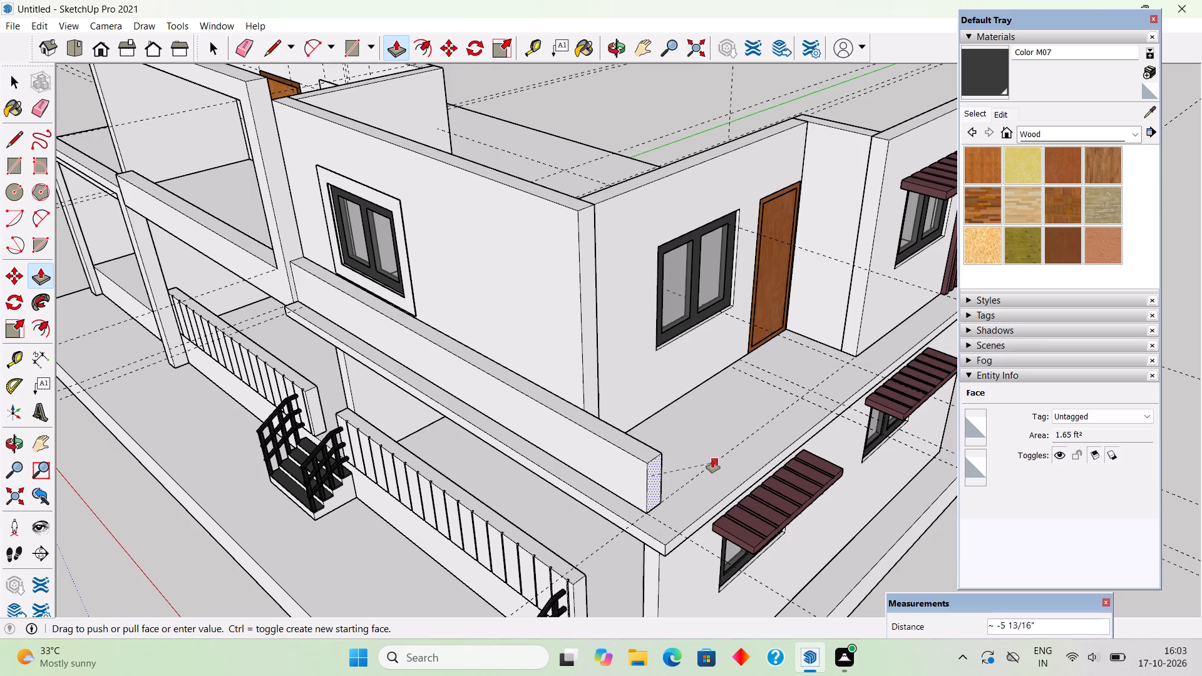
left_click(659, 485)
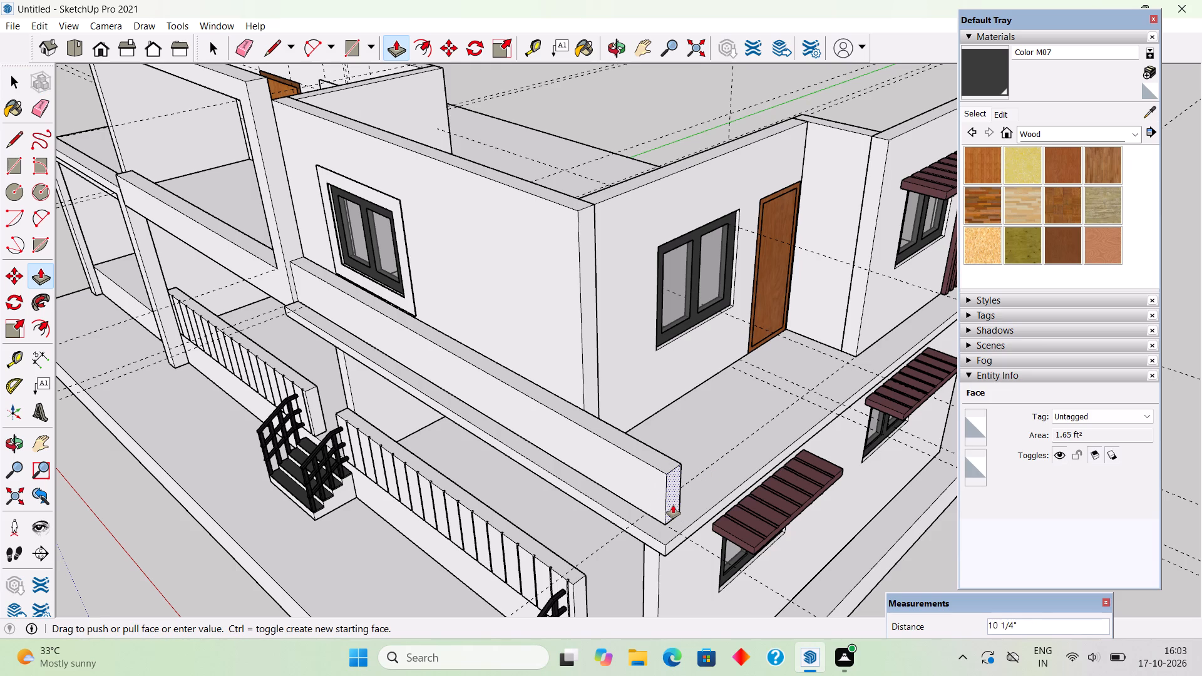
type("1'")
key("Return")
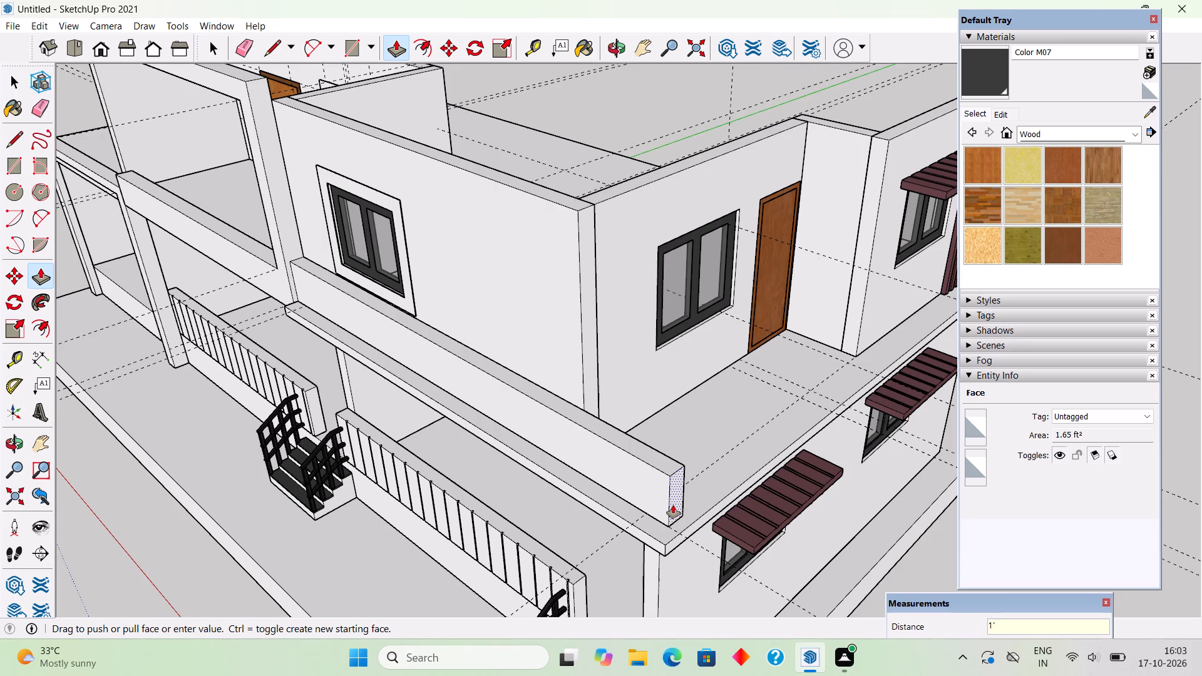
left_click(679, 501)
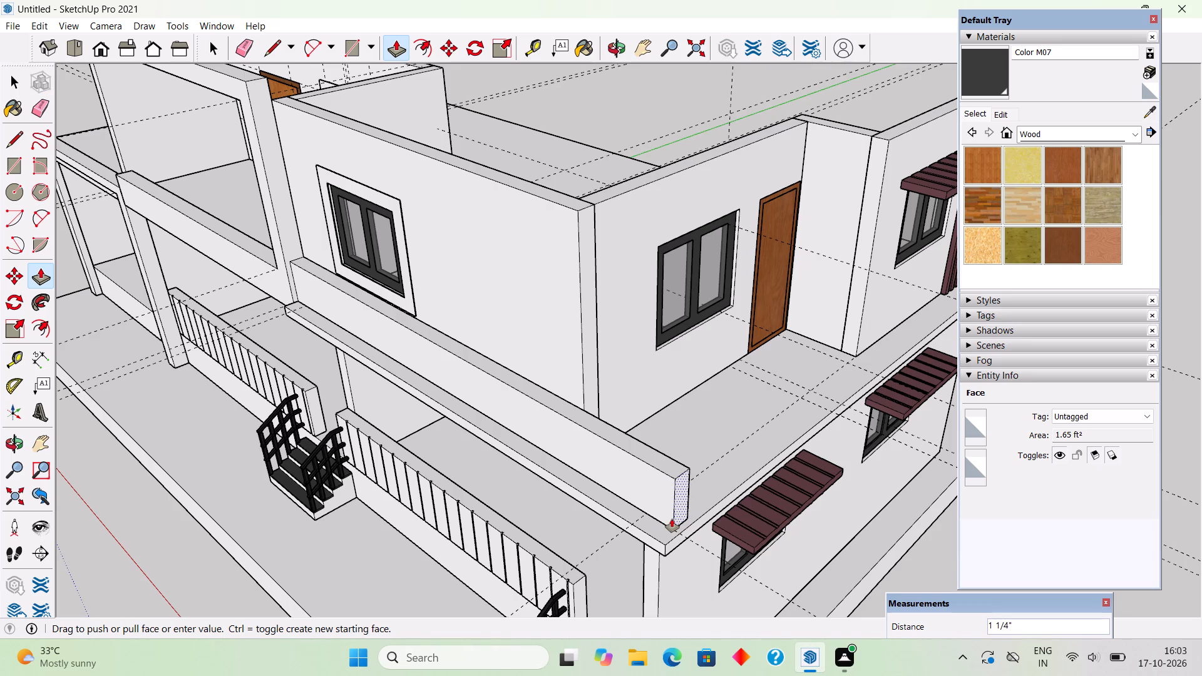
key("space")
Mark off the outer 2' of the front parapet's top with a guide and a line across its width.
middle_click_drag(648, 451, 770, 550)
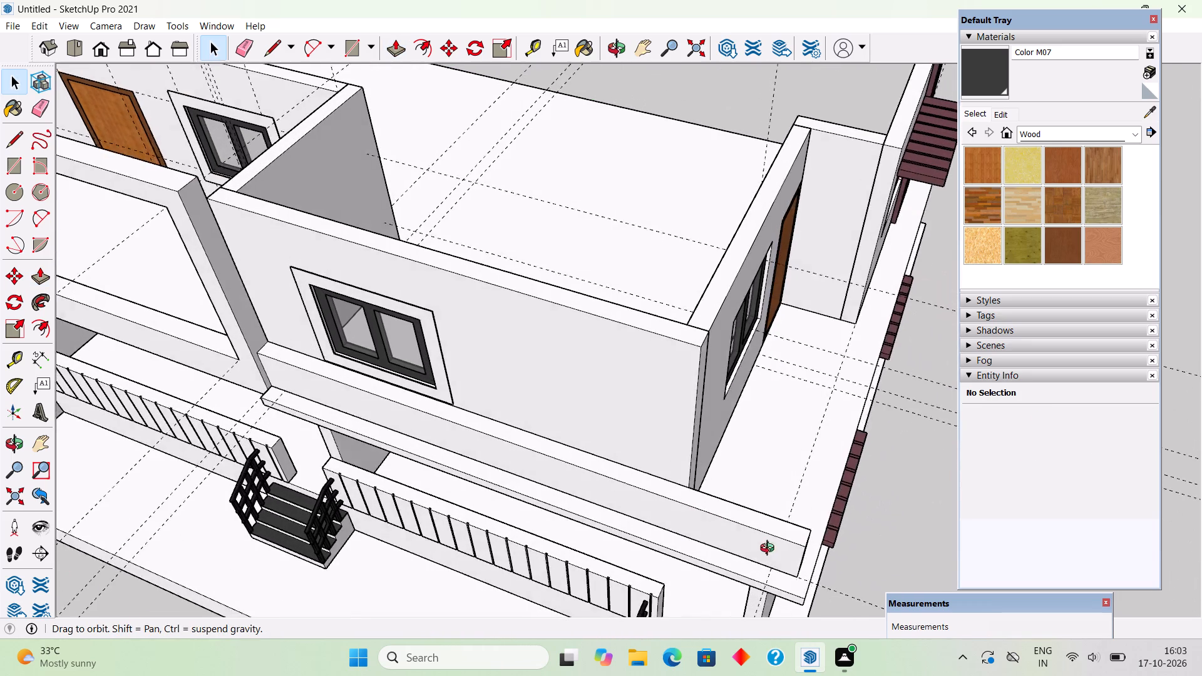
middle_click_drag(770, 550, 775, 548)
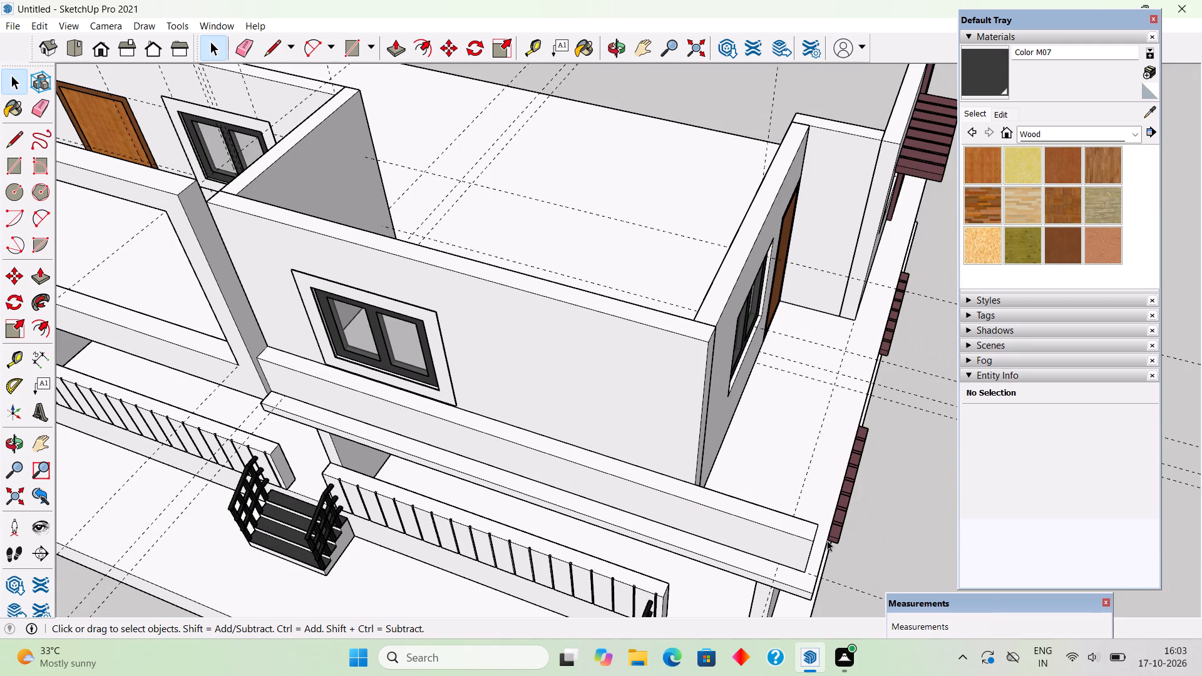
key("t")
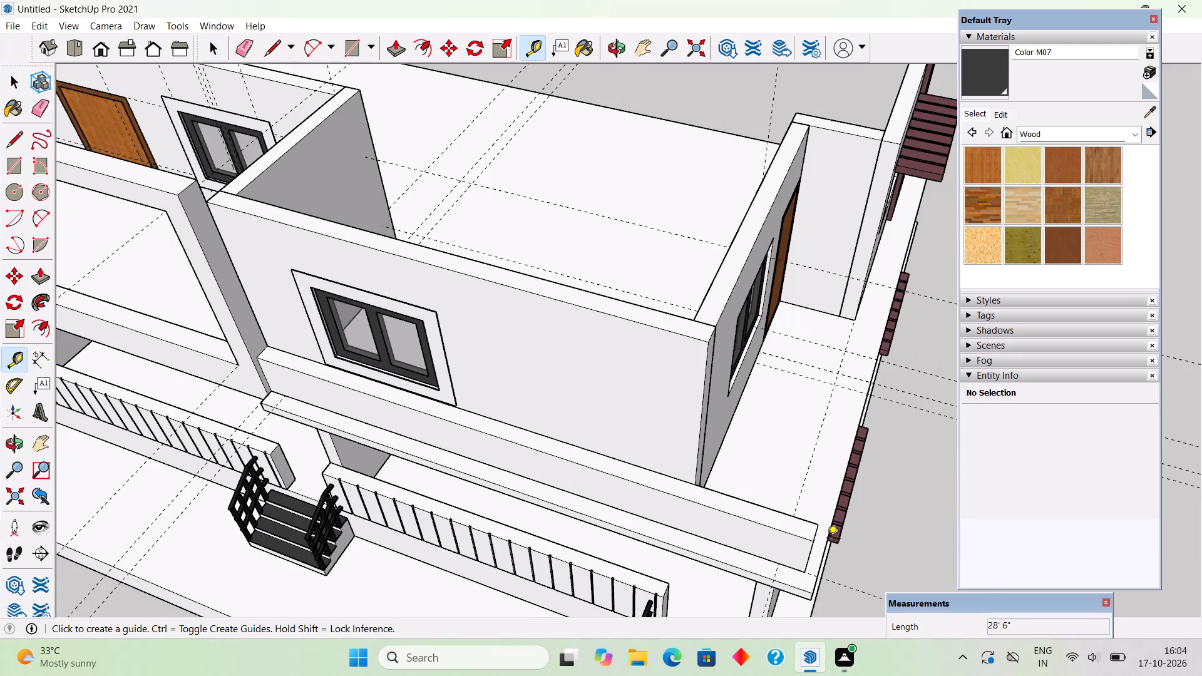
scroll(816, 531, "up", 4)
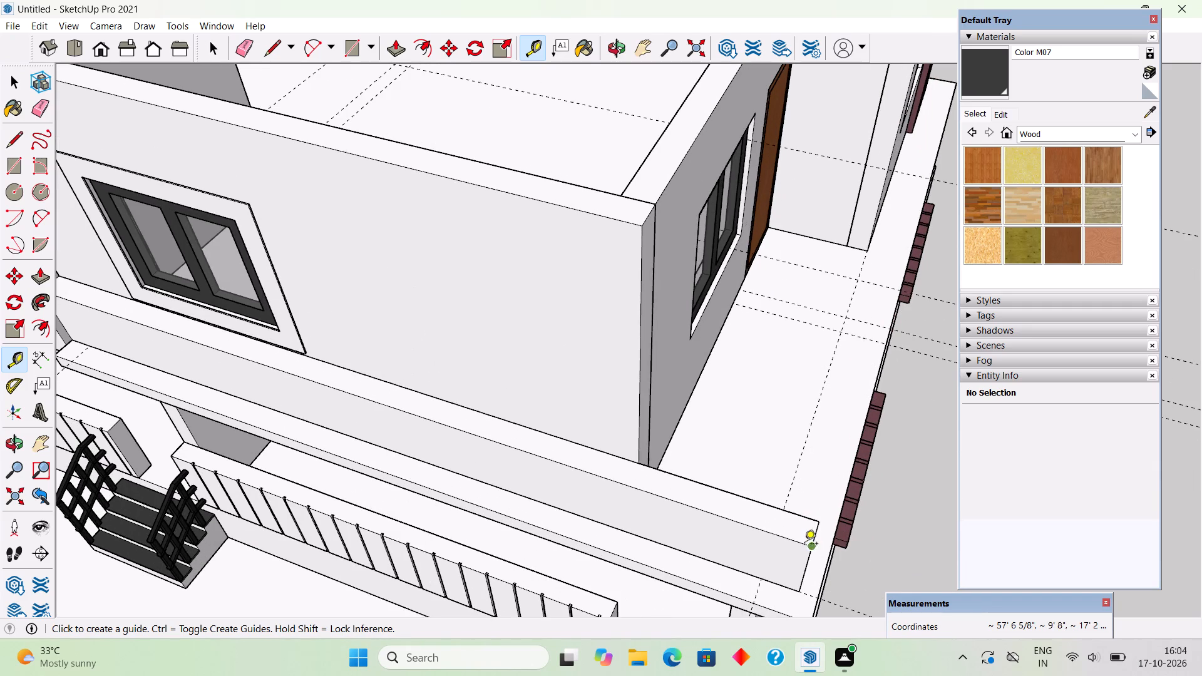
left_click(812, 535)
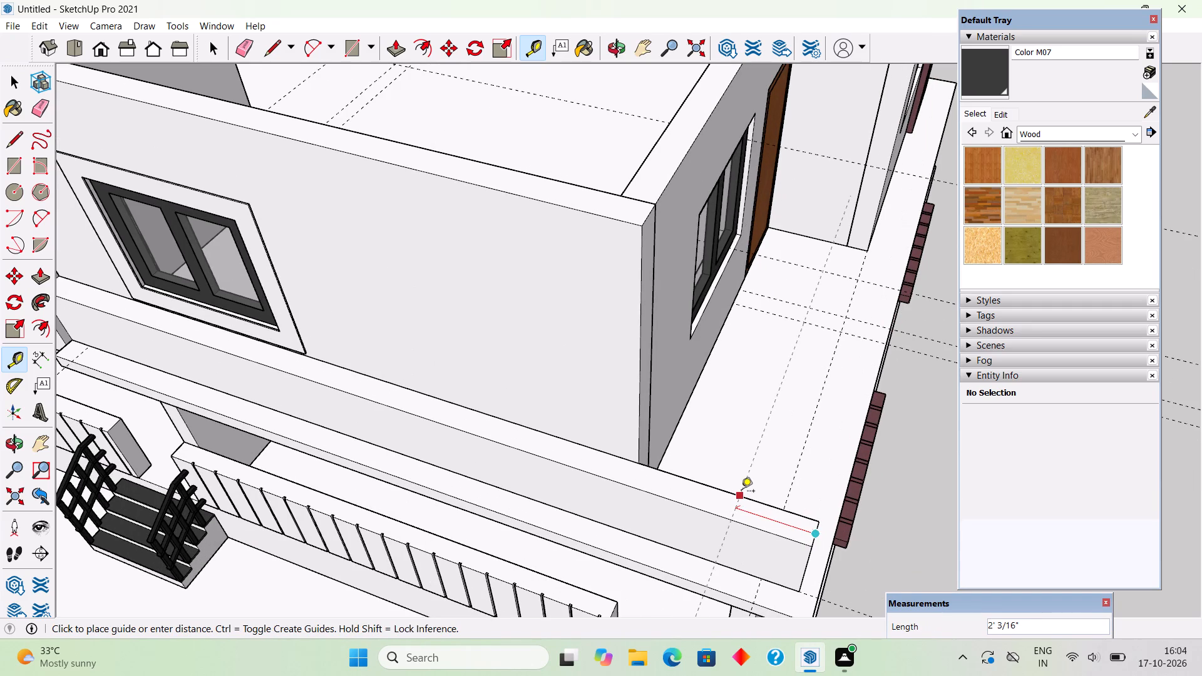
type("2'")
key("Return")
key("l")
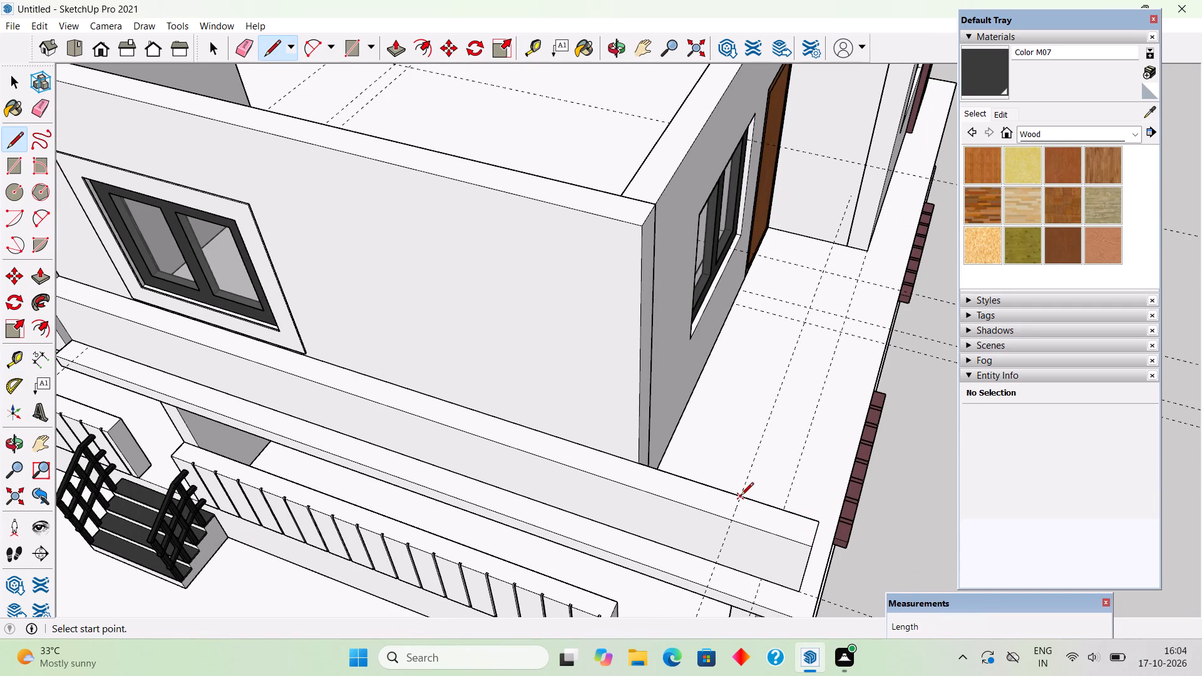
left_click(741, 496)
left_click(728, 524)
Pull the marked 2' section of the parapet's top up about 8' 9 5/8" to the balcony frame's top, forming a pillar.
key("p")
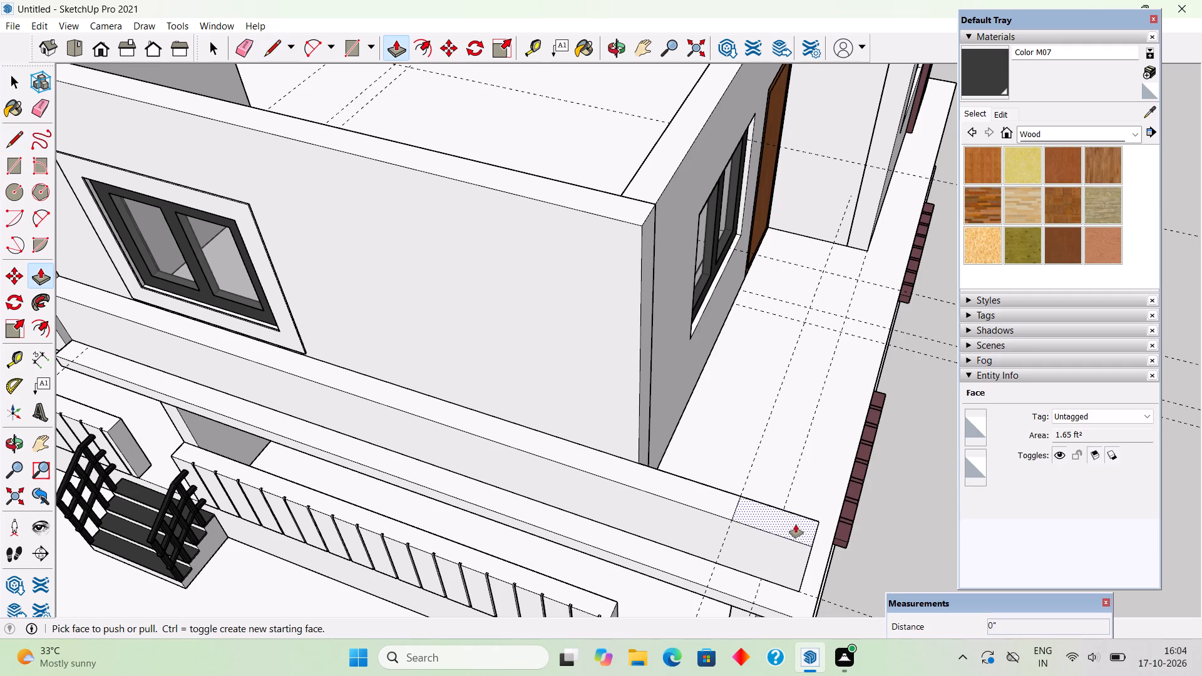
left_click(796, 525)
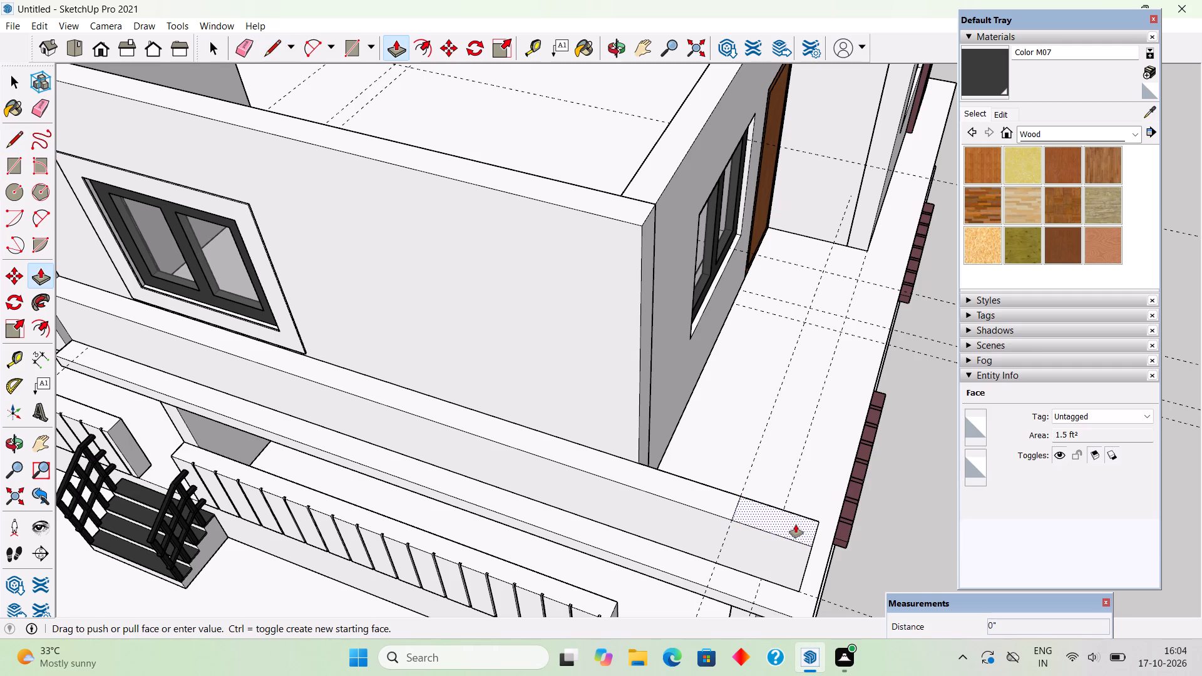
scroll(727, 326, "down", 4)
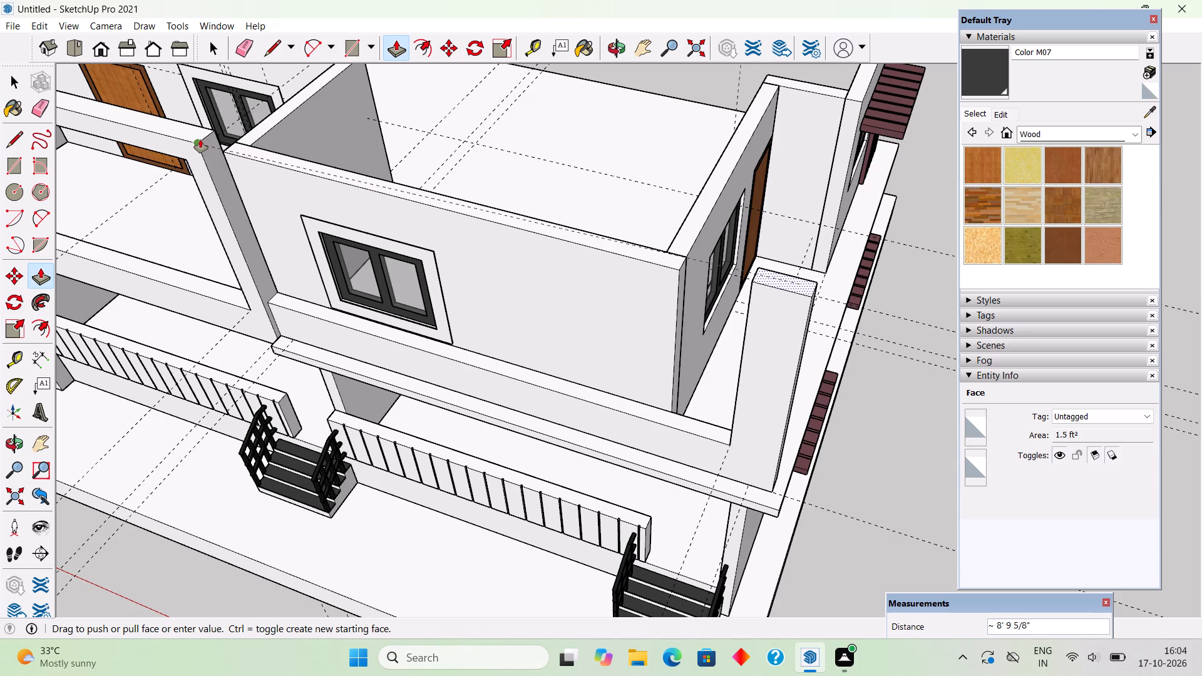
left_click(200, 140)
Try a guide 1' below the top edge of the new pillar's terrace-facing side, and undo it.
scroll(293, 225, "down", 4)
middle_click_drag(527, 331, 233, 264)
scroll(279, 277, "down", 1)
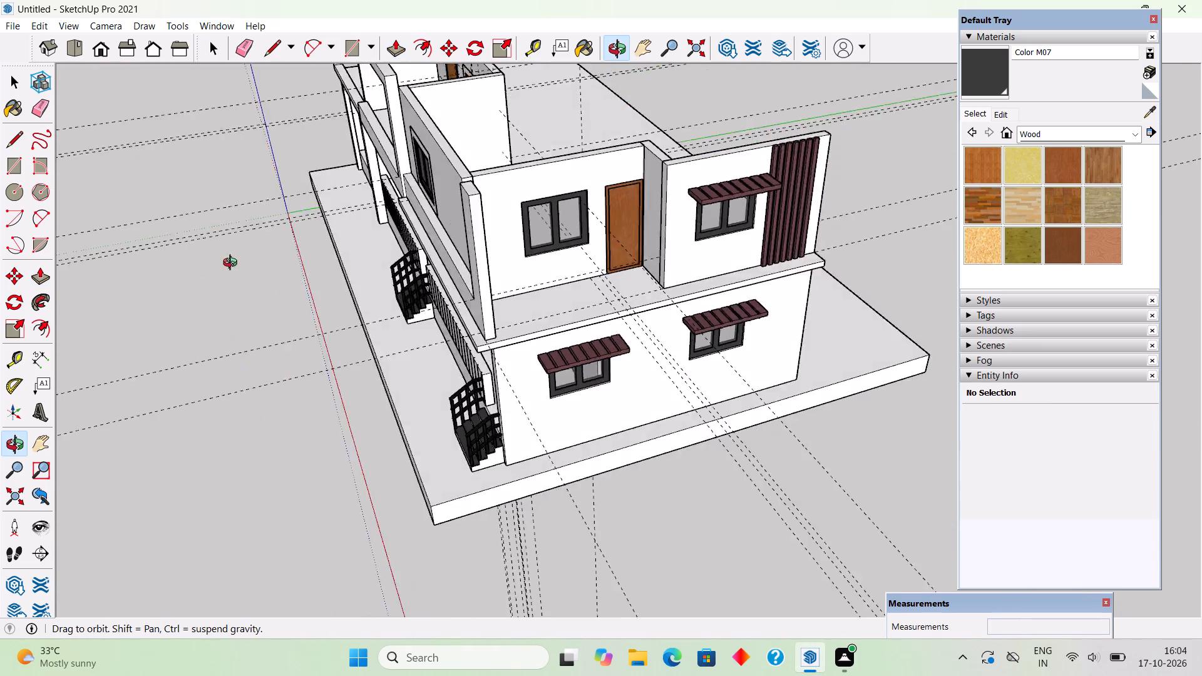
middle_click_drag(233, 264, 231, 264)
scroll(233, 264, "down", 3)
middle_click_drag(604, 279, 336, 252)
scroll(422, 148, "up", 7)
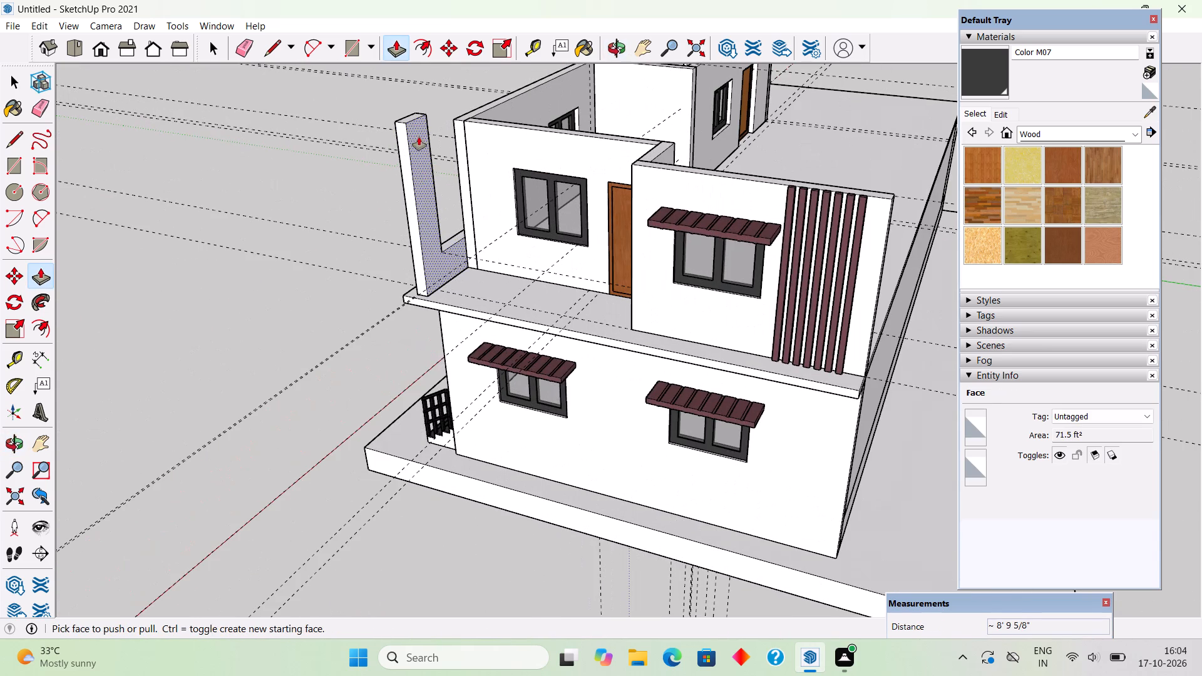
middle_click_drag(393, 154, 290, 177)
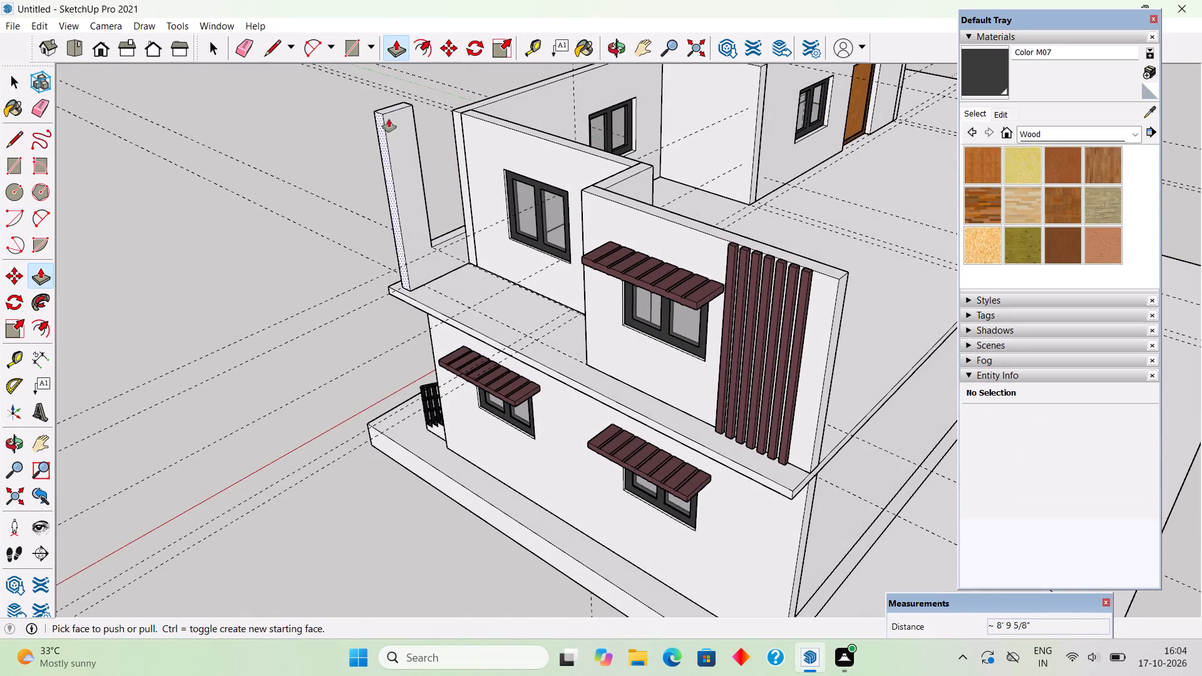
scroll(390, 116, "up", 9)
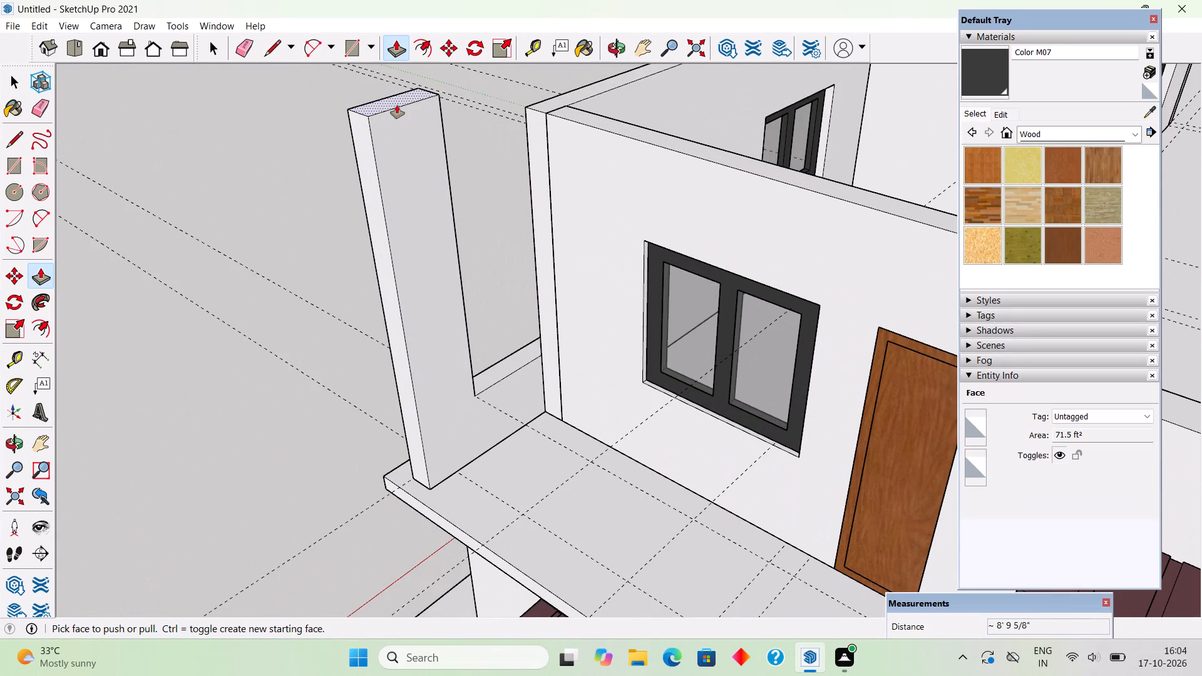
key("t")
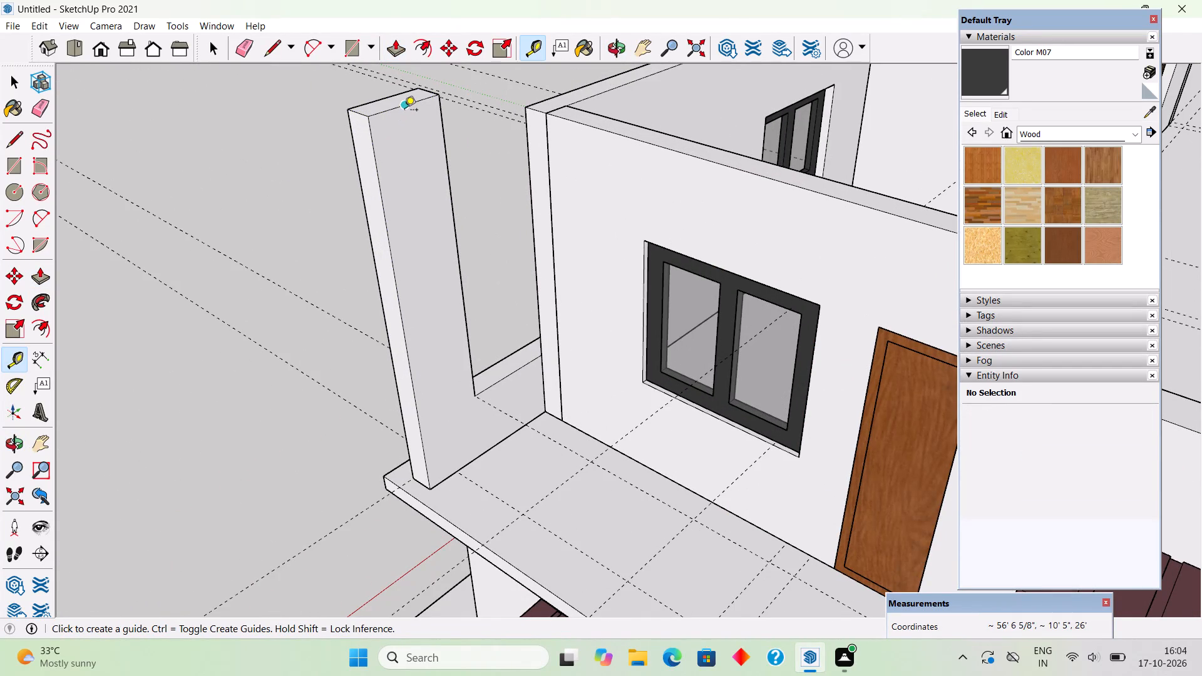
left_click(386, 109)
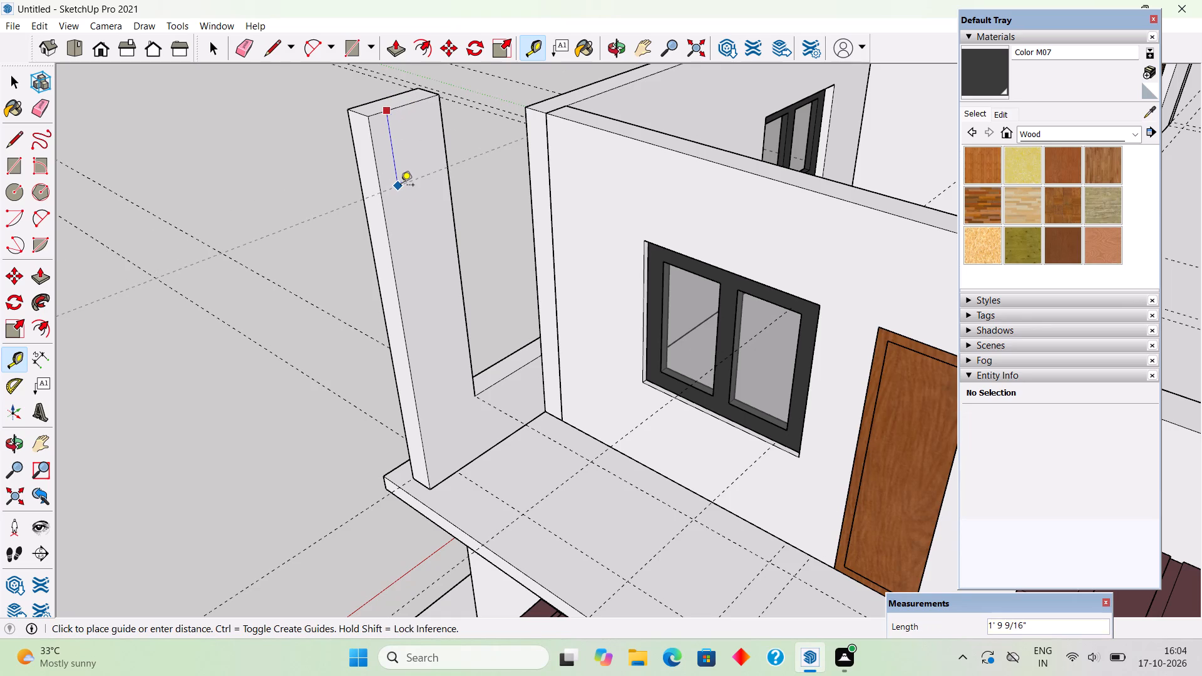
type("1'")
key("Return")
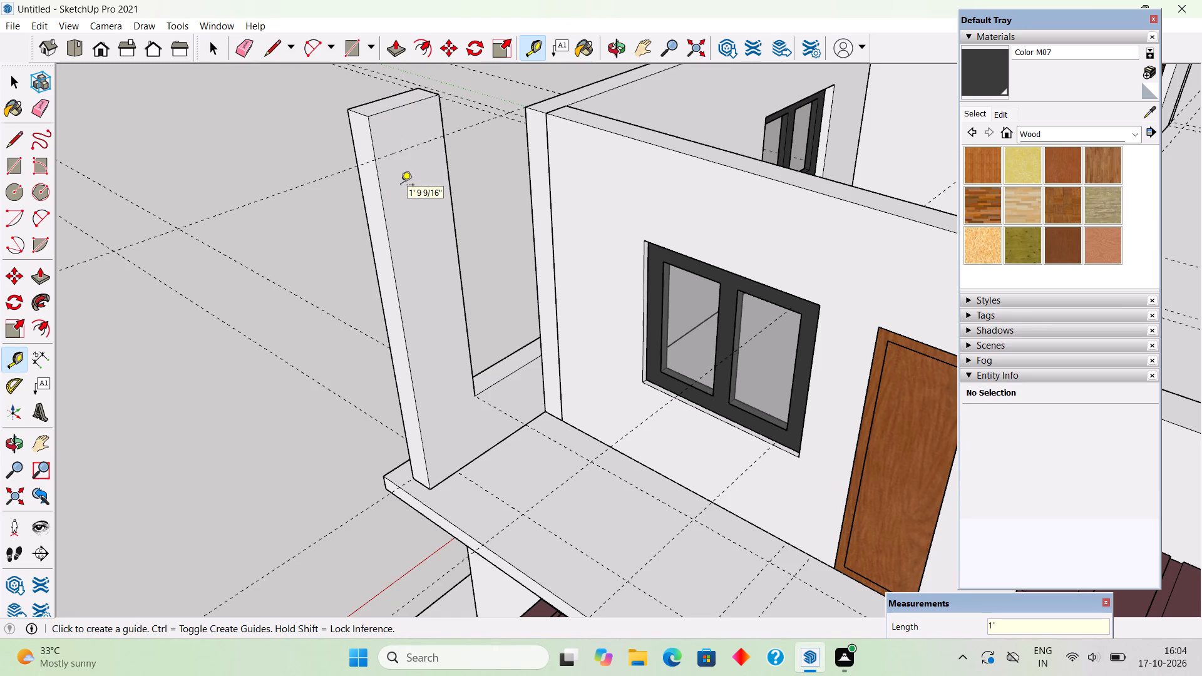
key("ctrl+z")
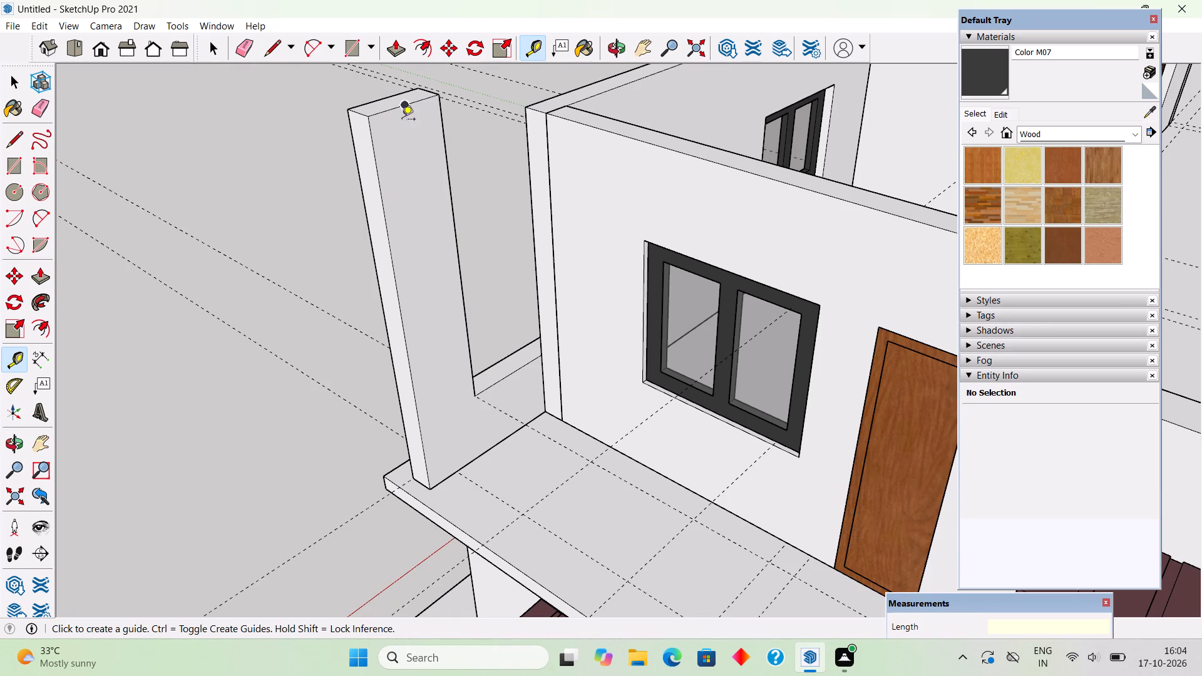
On the pillar's terrace-facing side, place guides 3' below the top, 6" above that guide, and 6" in from the outer edge.
left_click(383, 111)
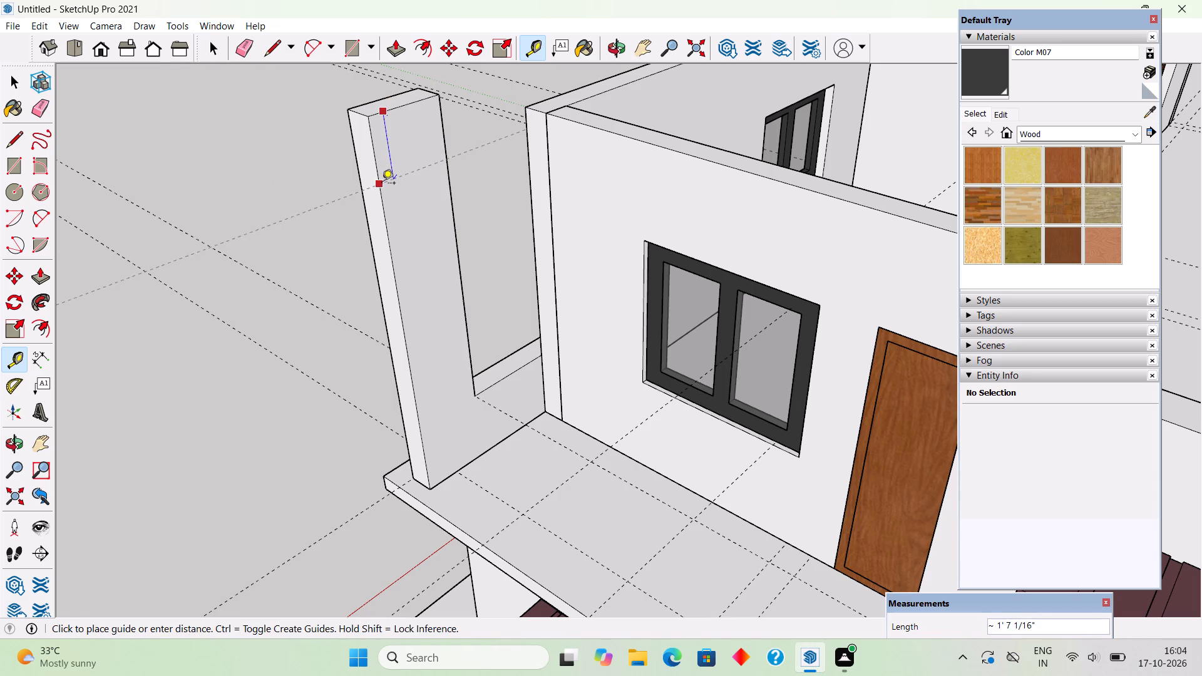
type("3'")
key("Return")
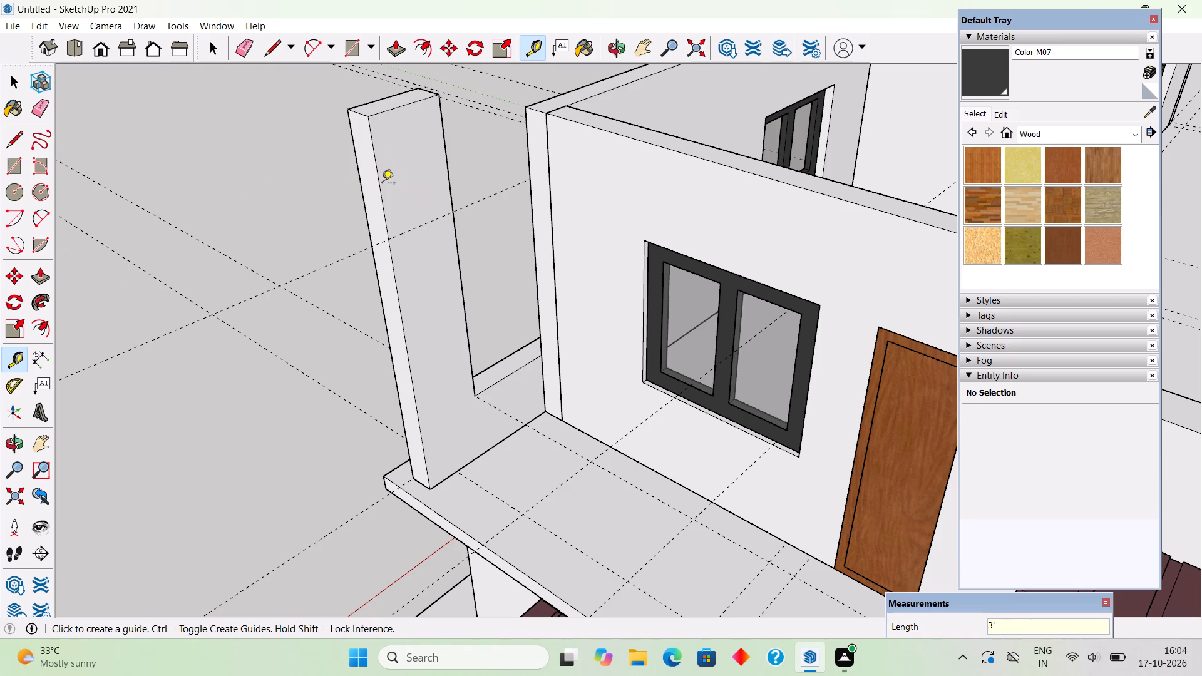
left_click(402, 237)
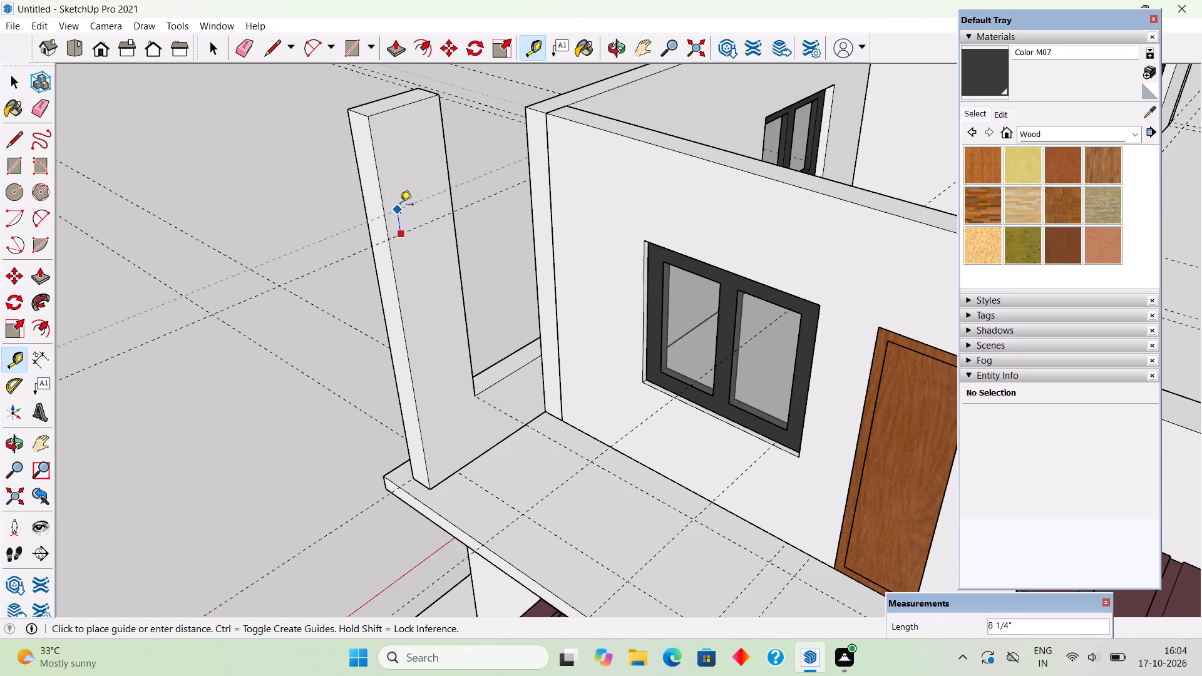
type("6\"")
key("Return")
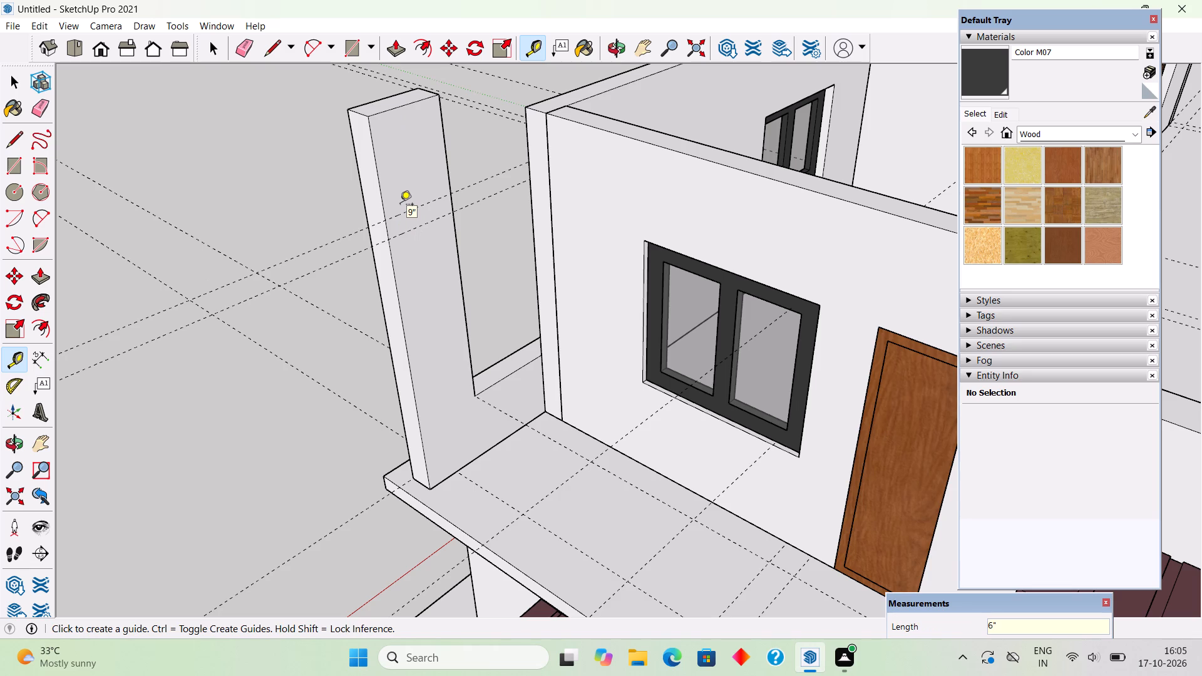
left_click(381, 182)
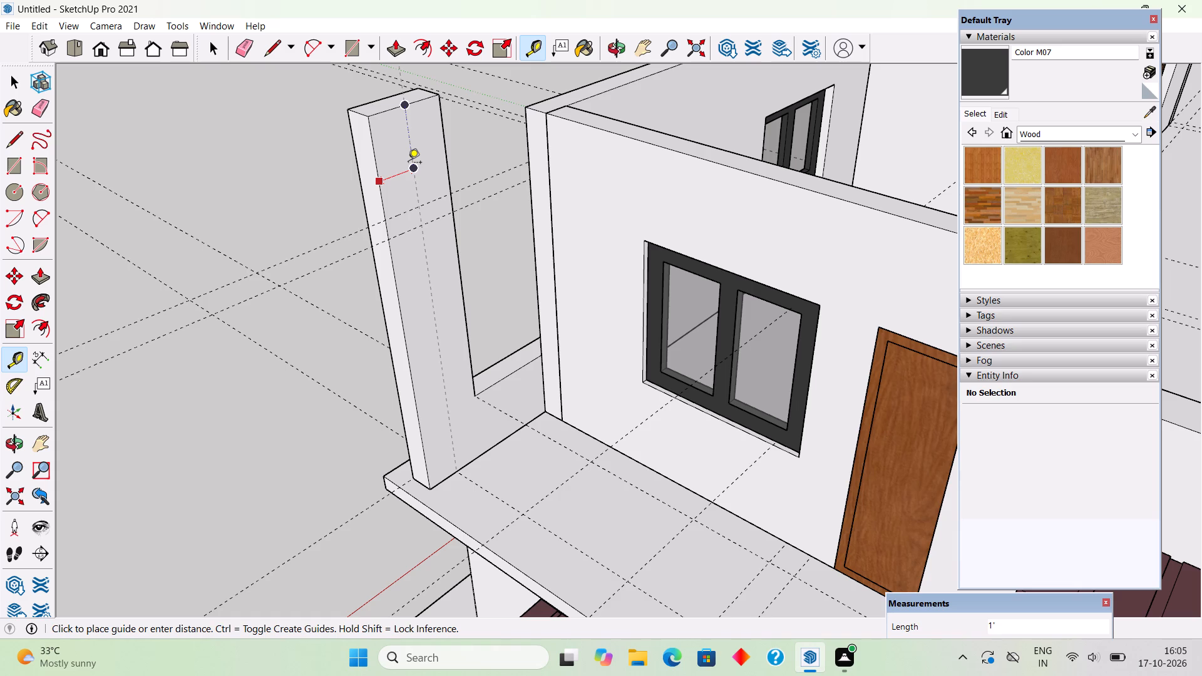
type("6\"")
key("Return")
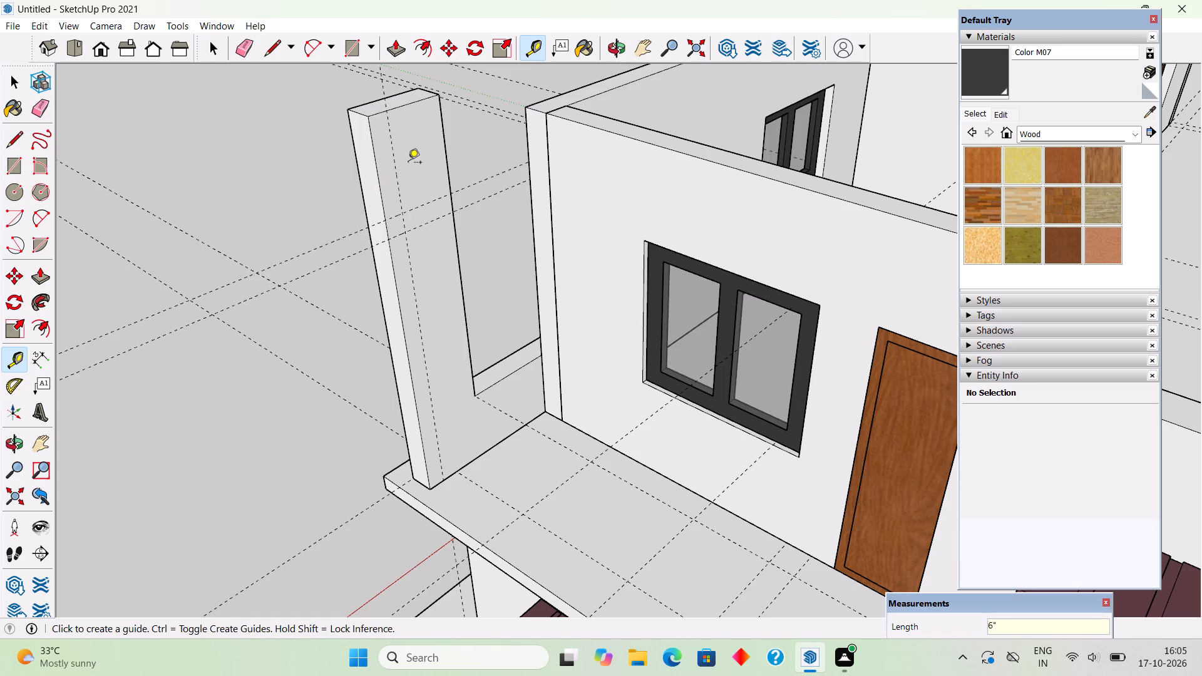
Outline a 3' by 6" area with lines along the guides at the pillar's upper outer corner.
key("l")
left_click(389, 108)
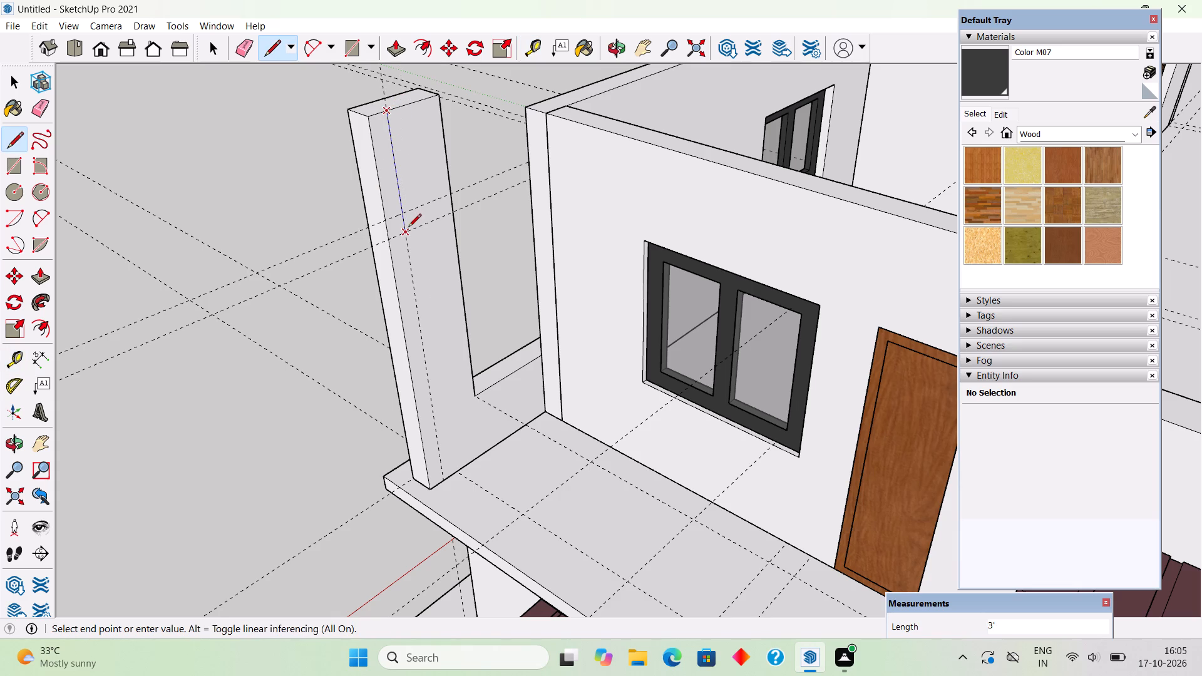
left_click(409, 228)
left_click(391, 242)
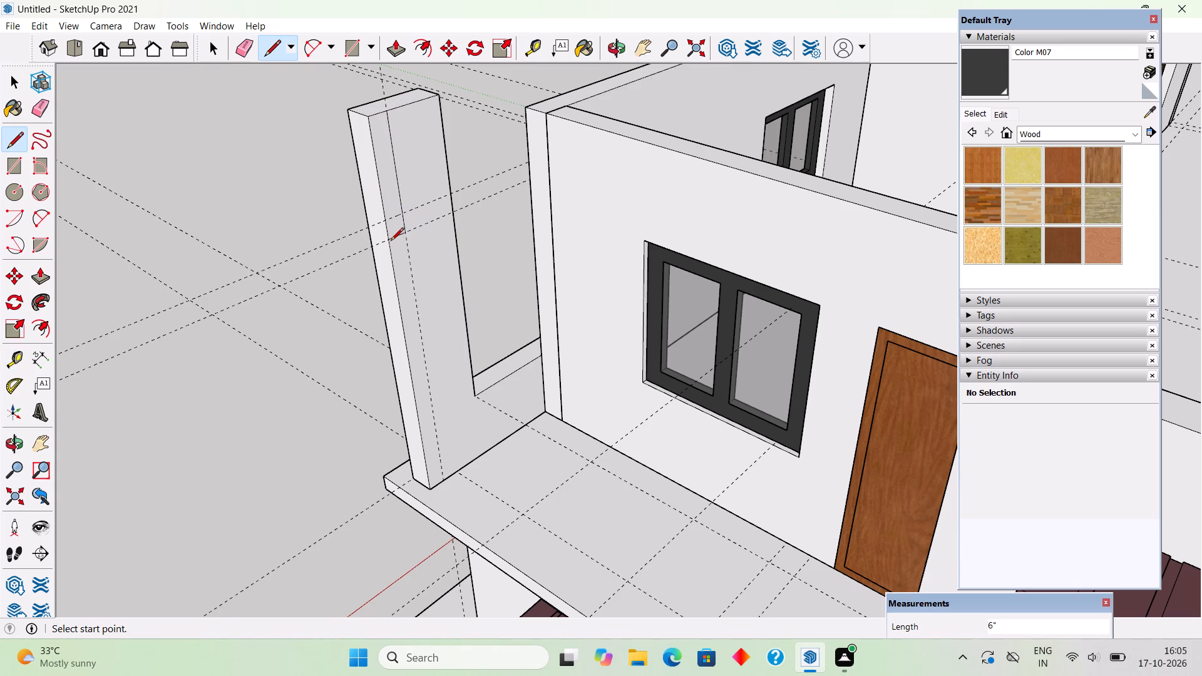
Pull the outlined 3' by 6" area at the pillar's upper corner 13' 6" along the balcony front as a beam.
key("p")
left_click(399, 213)
scroll(468, 219, "down", 7)
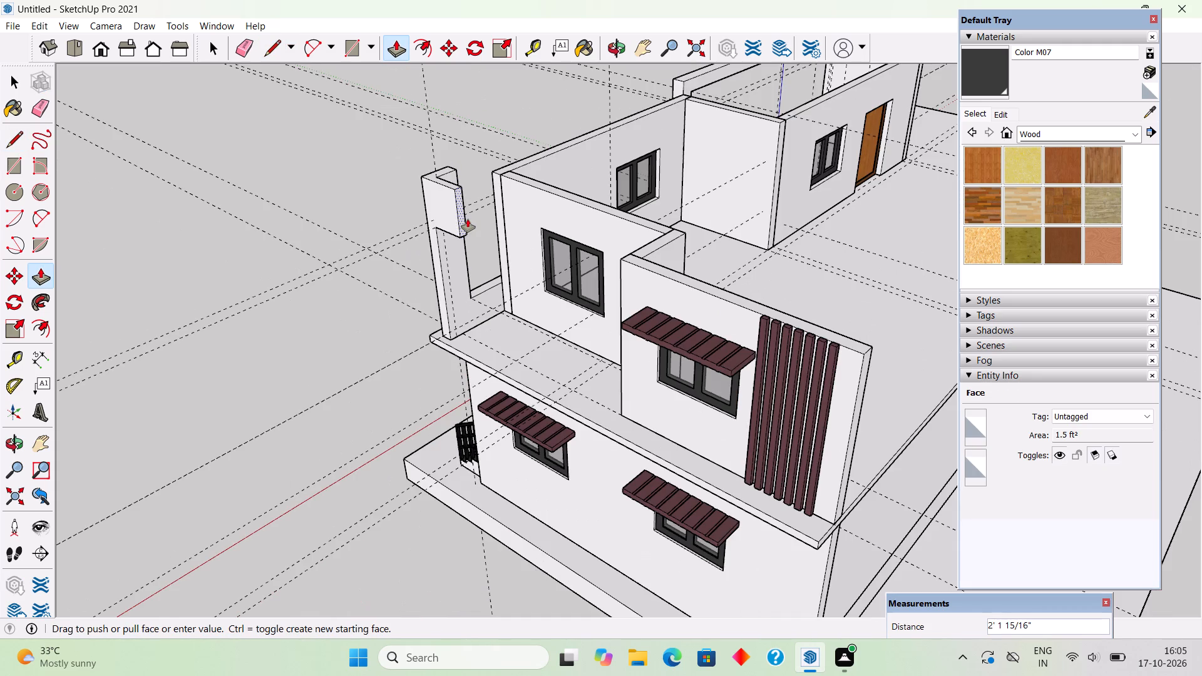
middle_click_drag(615, 285, 759, 300)
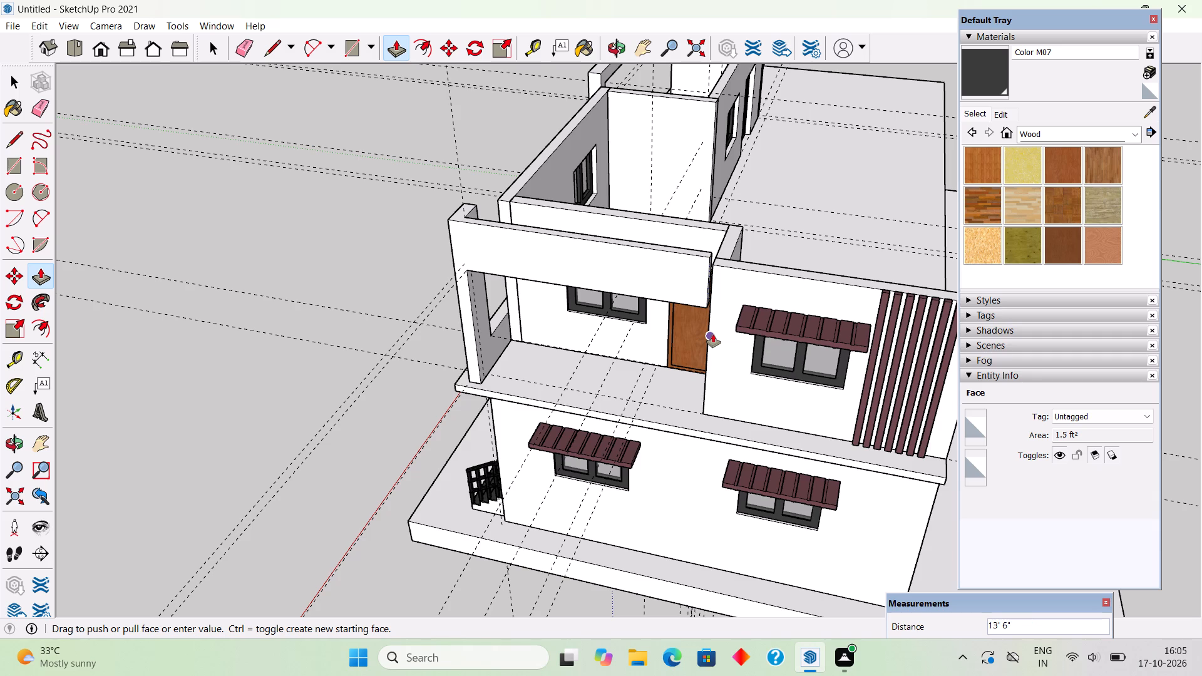
left_click(713, 334)
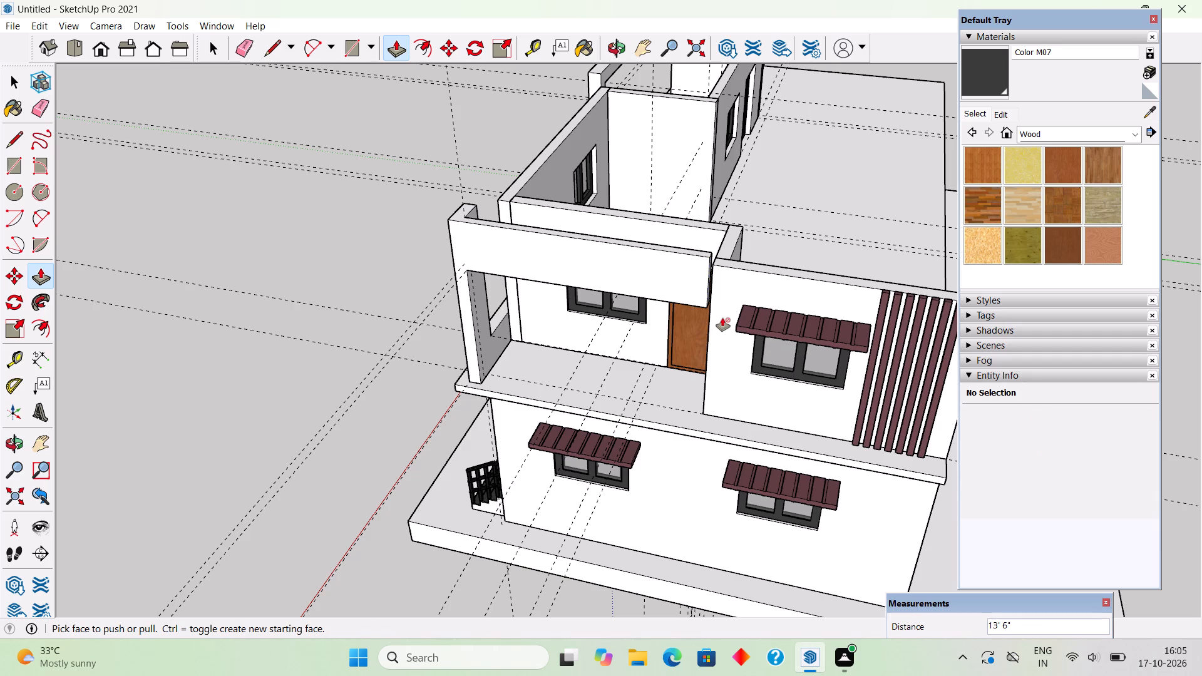
Thicken the new balcony beam by pulling its inner long face 6" toward the house wall.
middle_click_drag(635, 336, 460, 386)
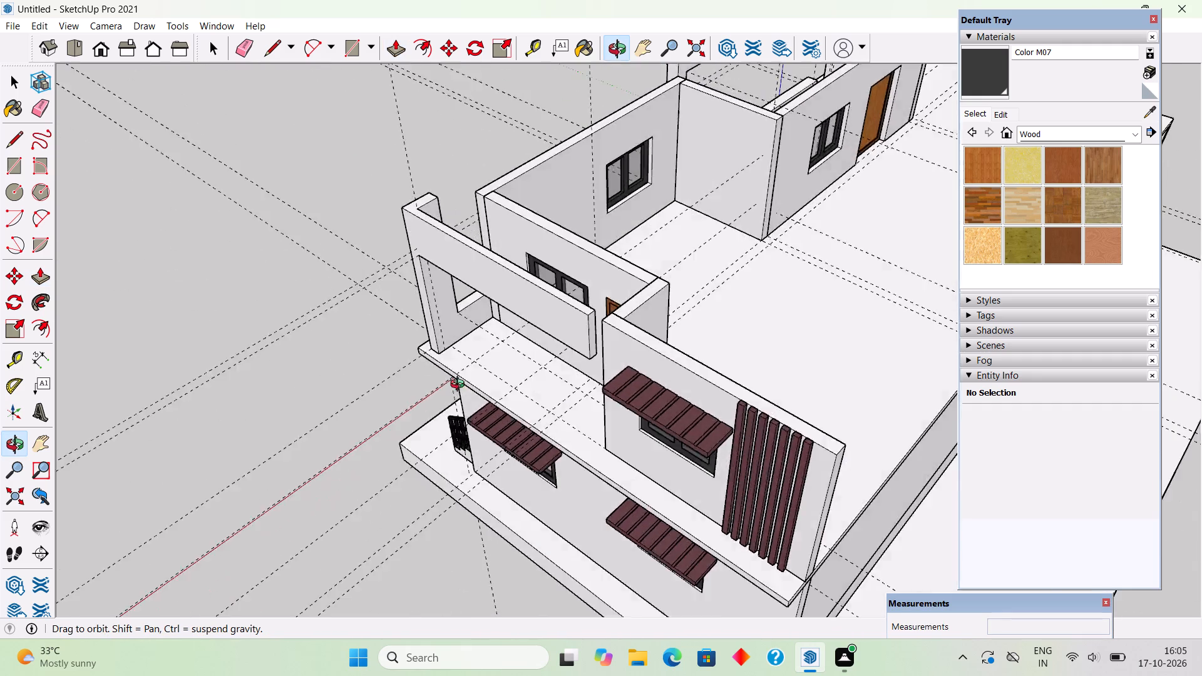
middle_click_drag(460, 386, 334, 378)
middle_click_drag(444, 275, 297, 298)
scroll(449, 228, "up", 3)
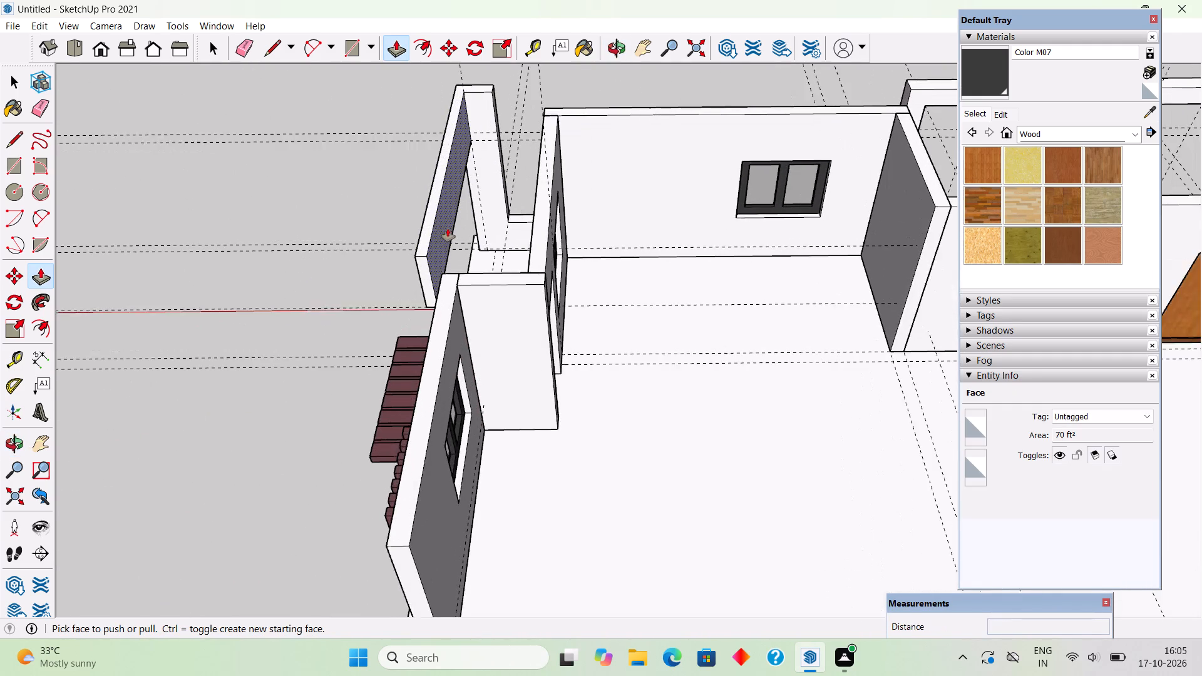
left_click(444, 230)
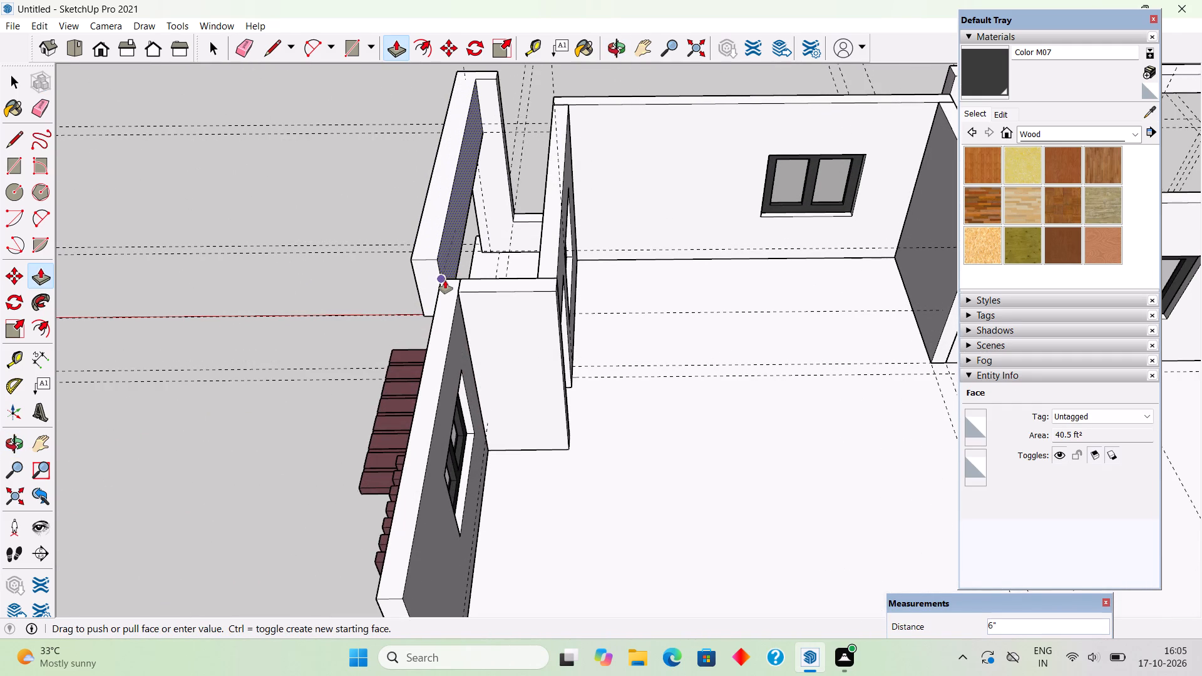
left_click(444, 280)
Measure up the pillar's inner edge from the corner where it meets the parapet's top.
middle_click_drag(452, 319, 801, 282)
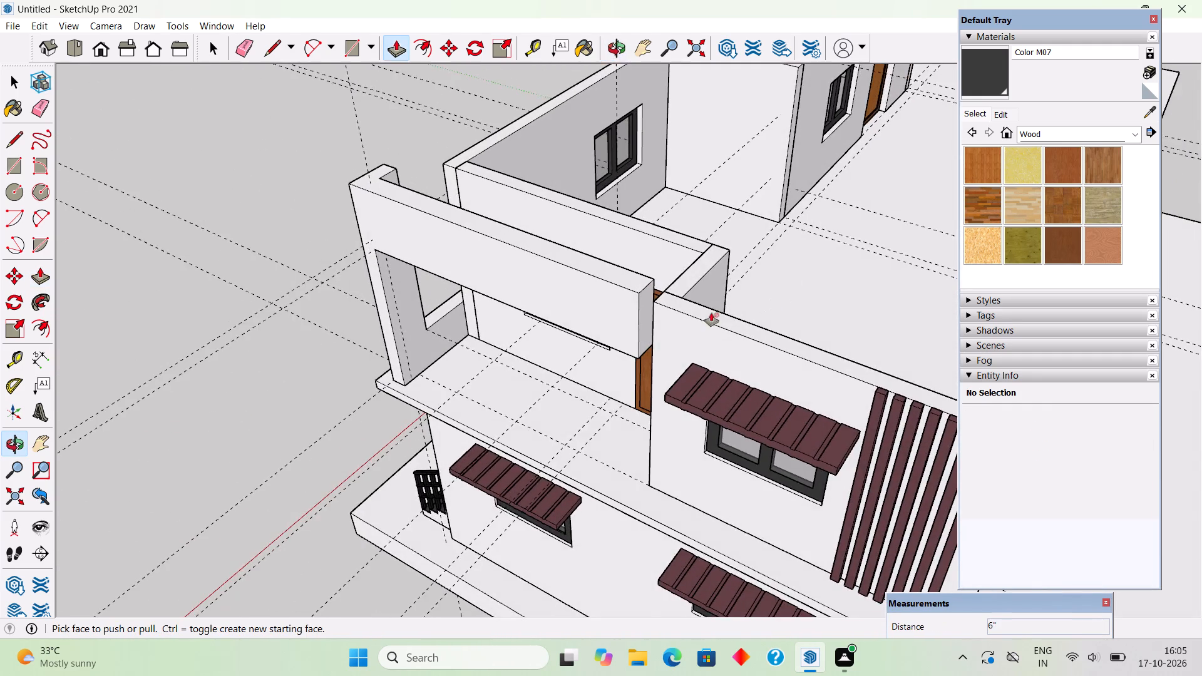
scroll(671, 326, "up", 5)
scroll(620, 311, "up", 2)
middle_click_drag(640, 279, 421, 273)
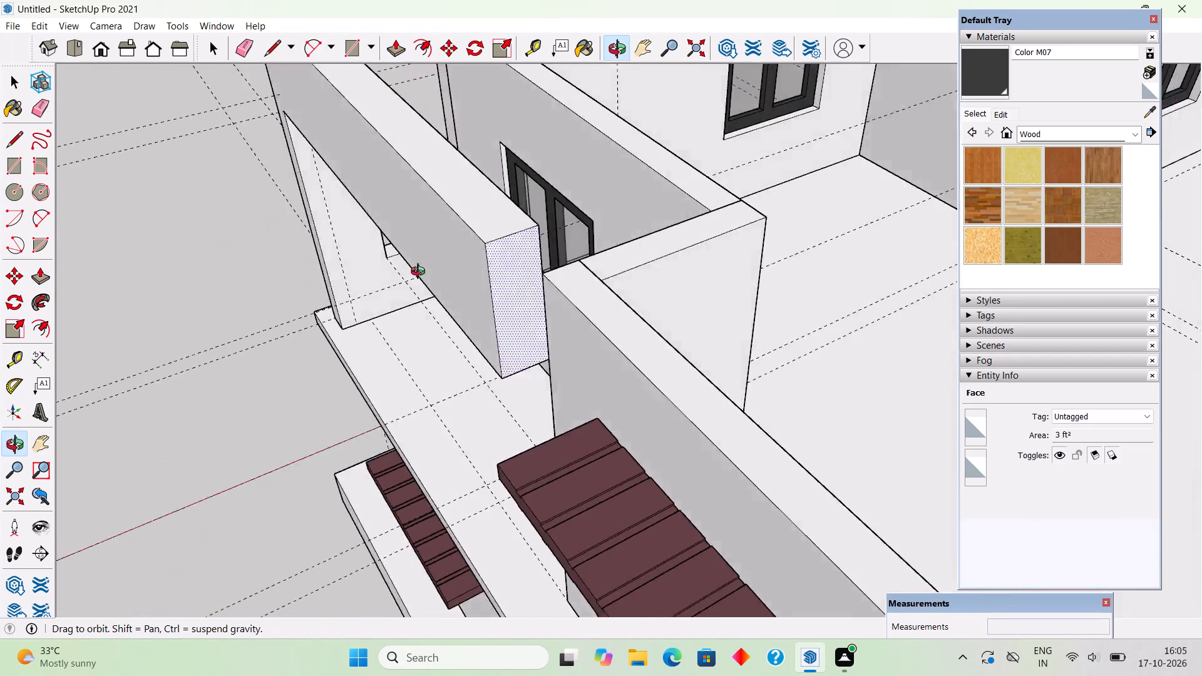
middle_click_drag(421, 273, 299, 372)
scroll(300, 373, "down", 3)
scroll(426, 290, "down", 3)
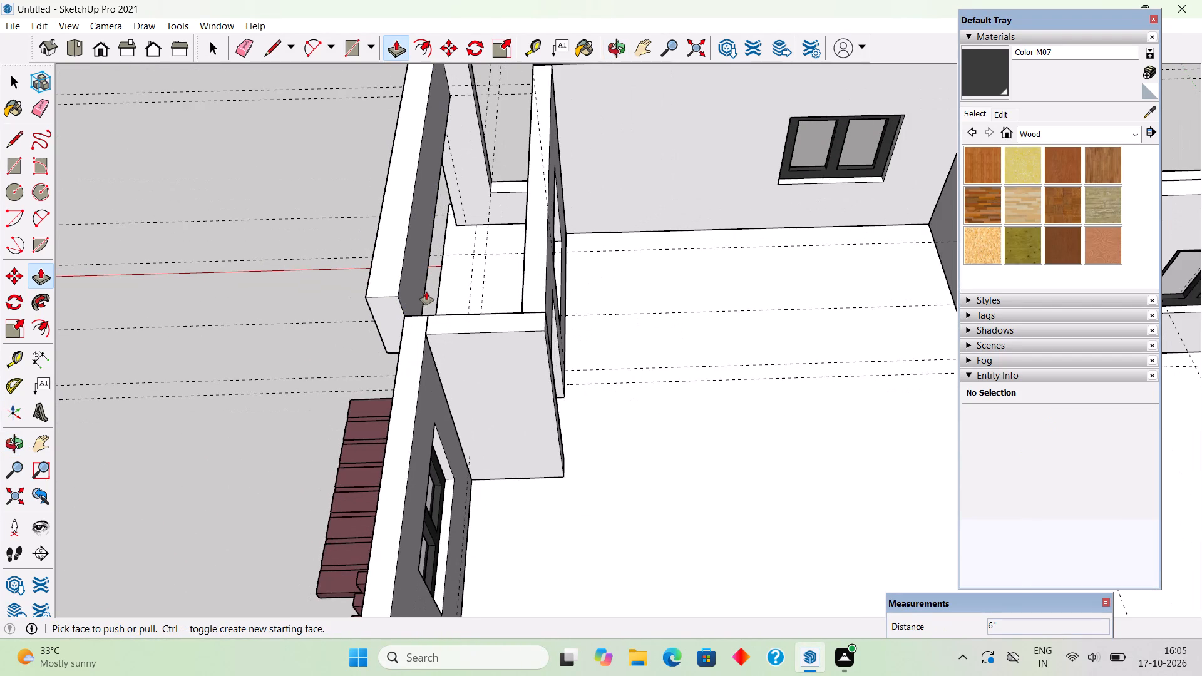
key("space")
key("t")
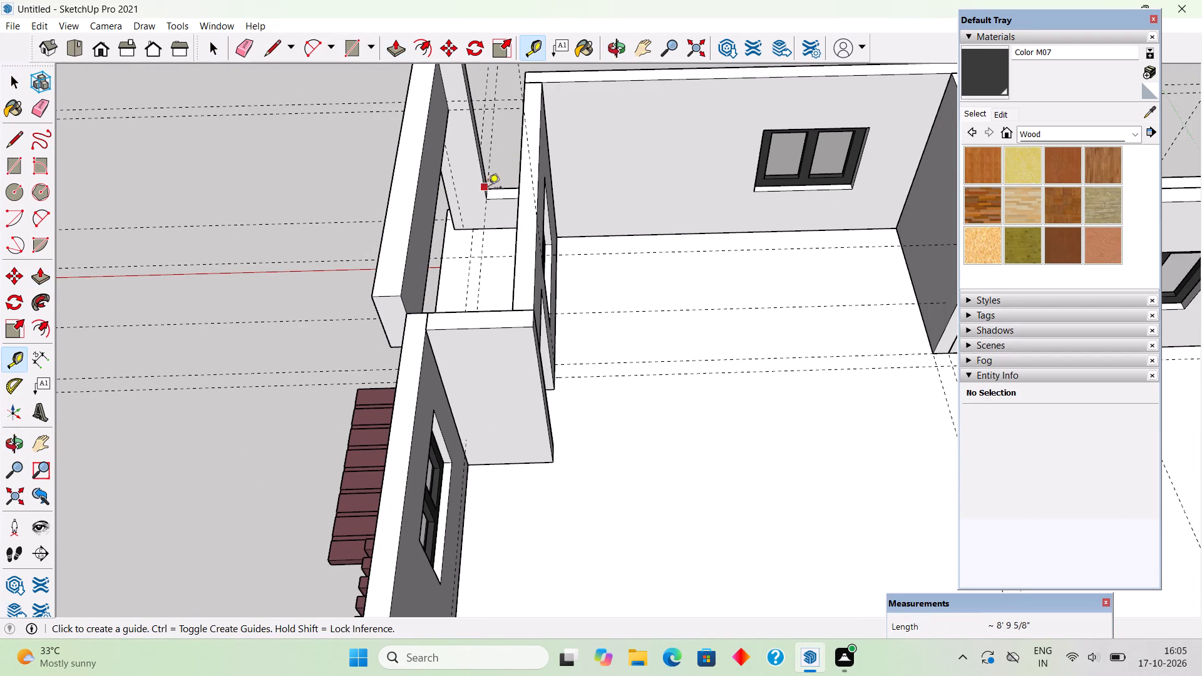
scroll(490, 188, "up", 9)
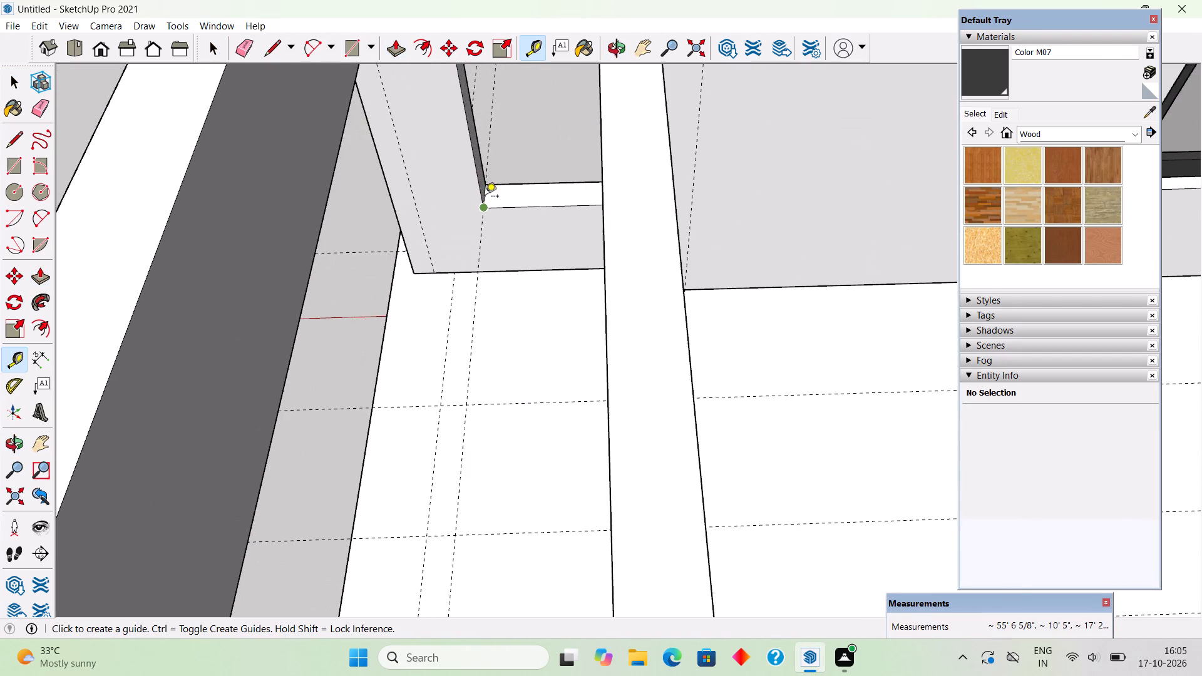
scroll(485, 197, "up", 2)
left_click(485, 194)
scroll(471, 172, "down", 2)
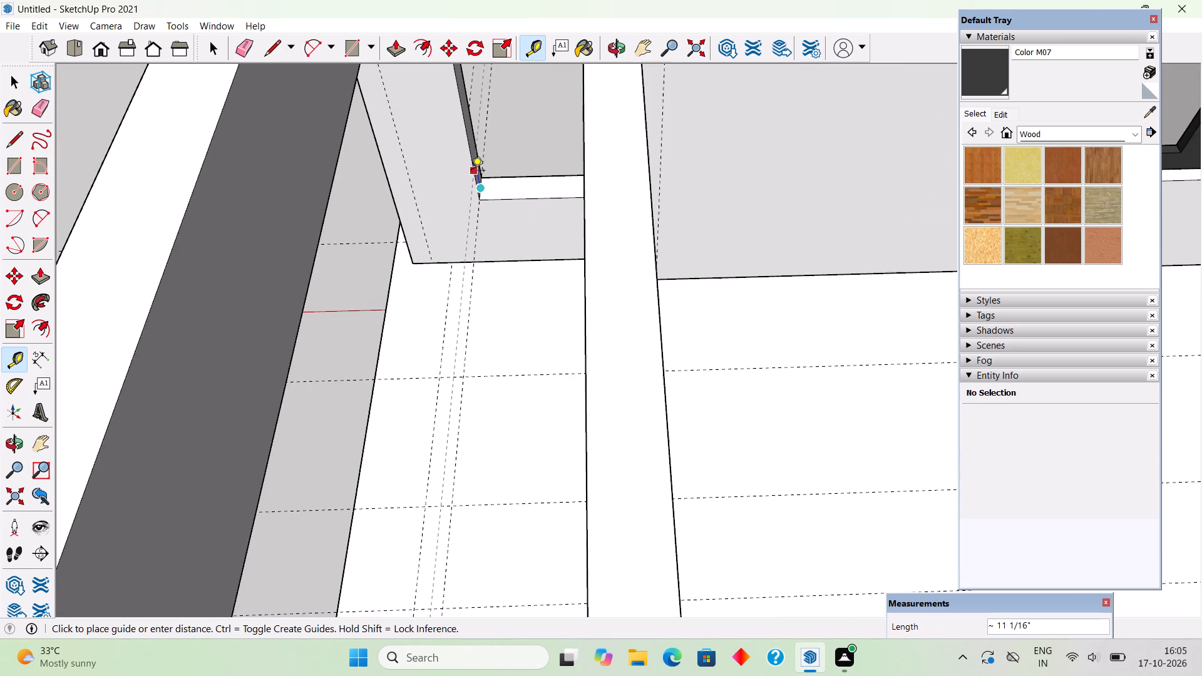
scroll(471, 172, "down", 13)
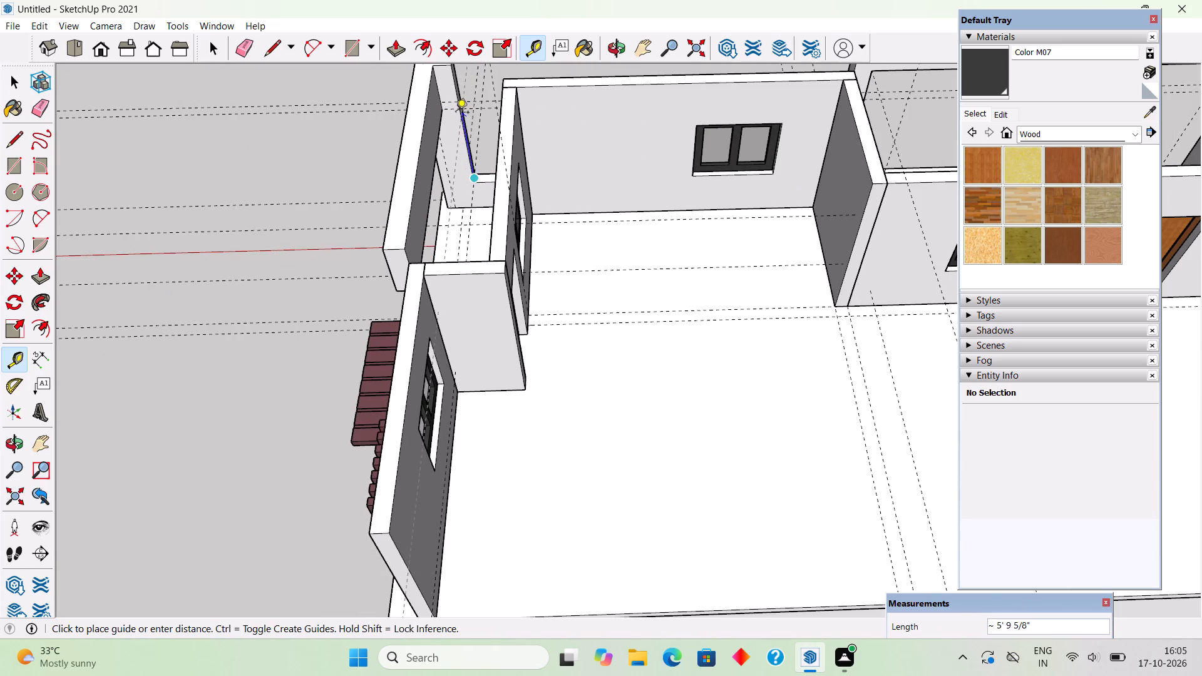
left_click(458, 111)
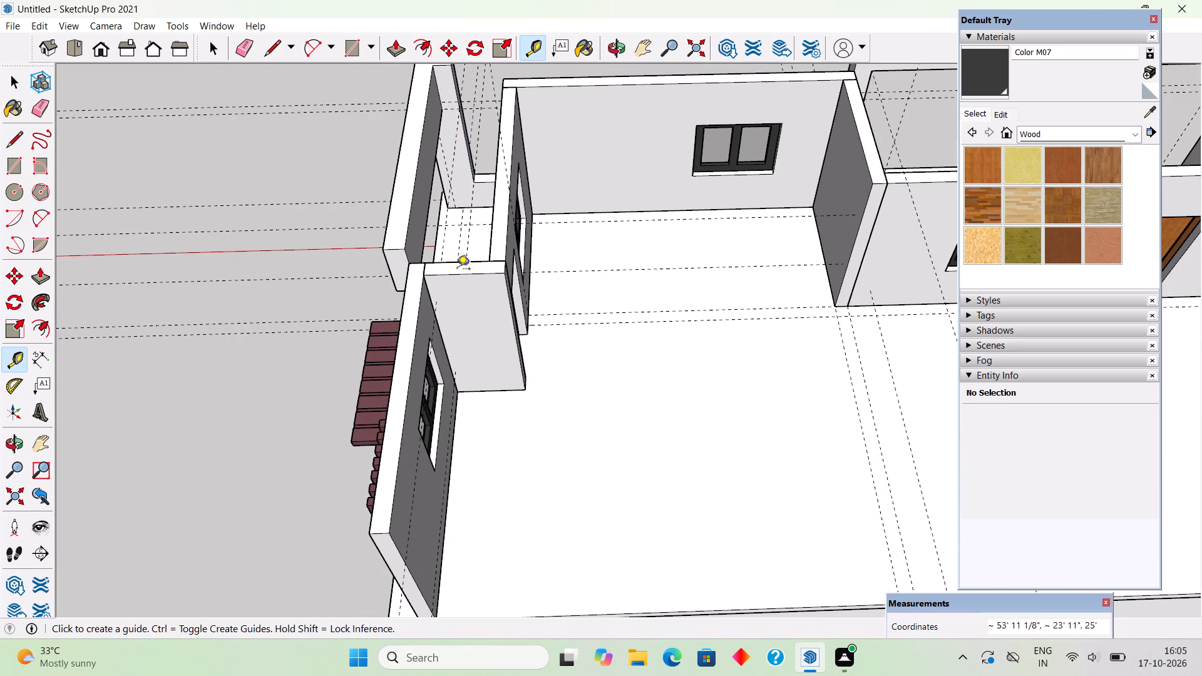
Place a vertical guide on the beam's inner face, 4" in from its free end.
middle_click_drag(463, 296, 443, 405)
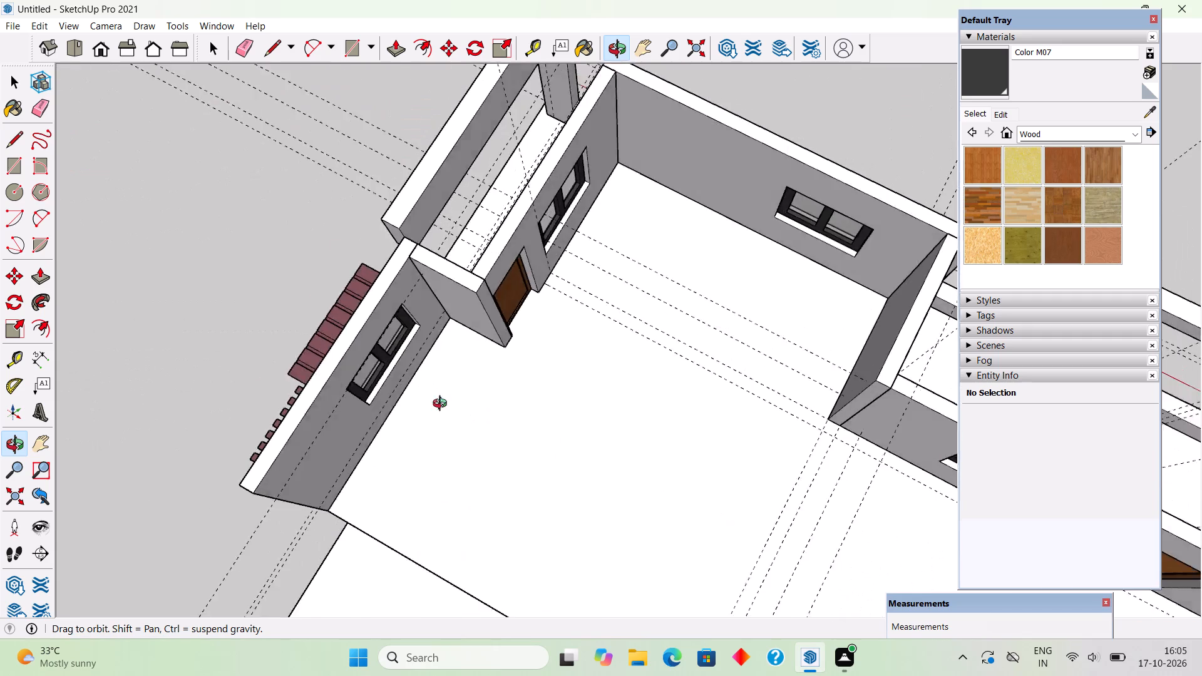
middle_click_drag(443, 405, 317, 325)
scroll(317, 325, "down", 5)
middle_click_drag(478, 272, 311, 255)
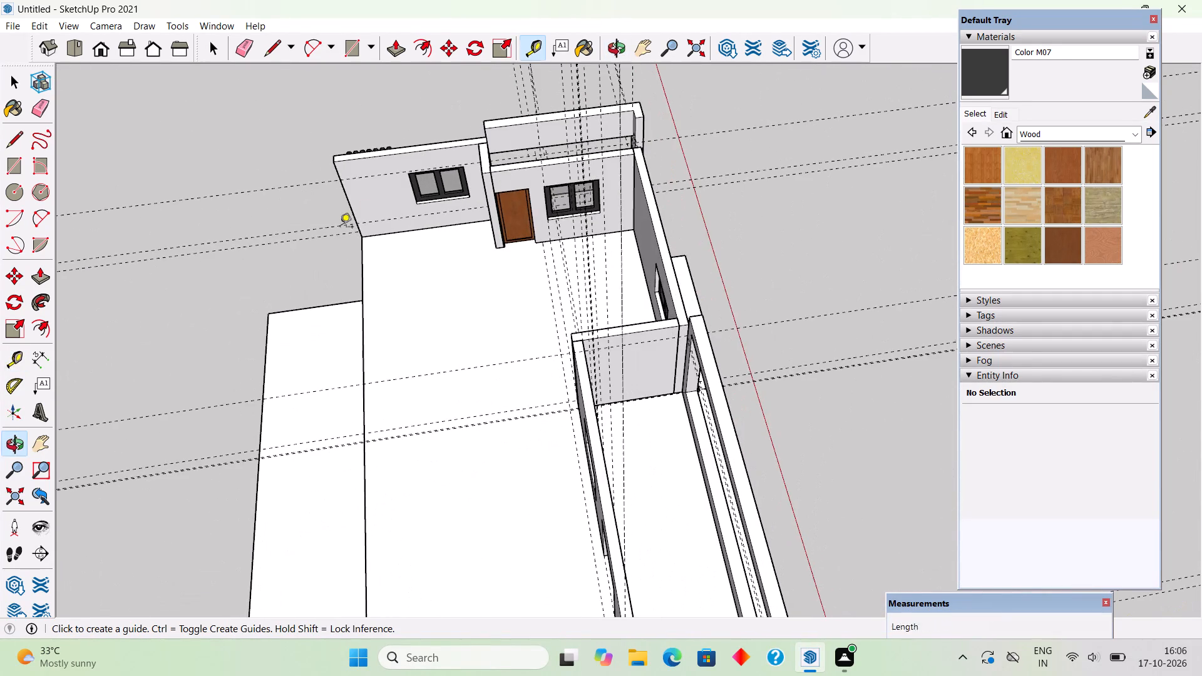
scroll(479, 130, "up", 14)
middle_click_drag(525, 163, 400, 157)
scroll(400, 157, "down", 3)
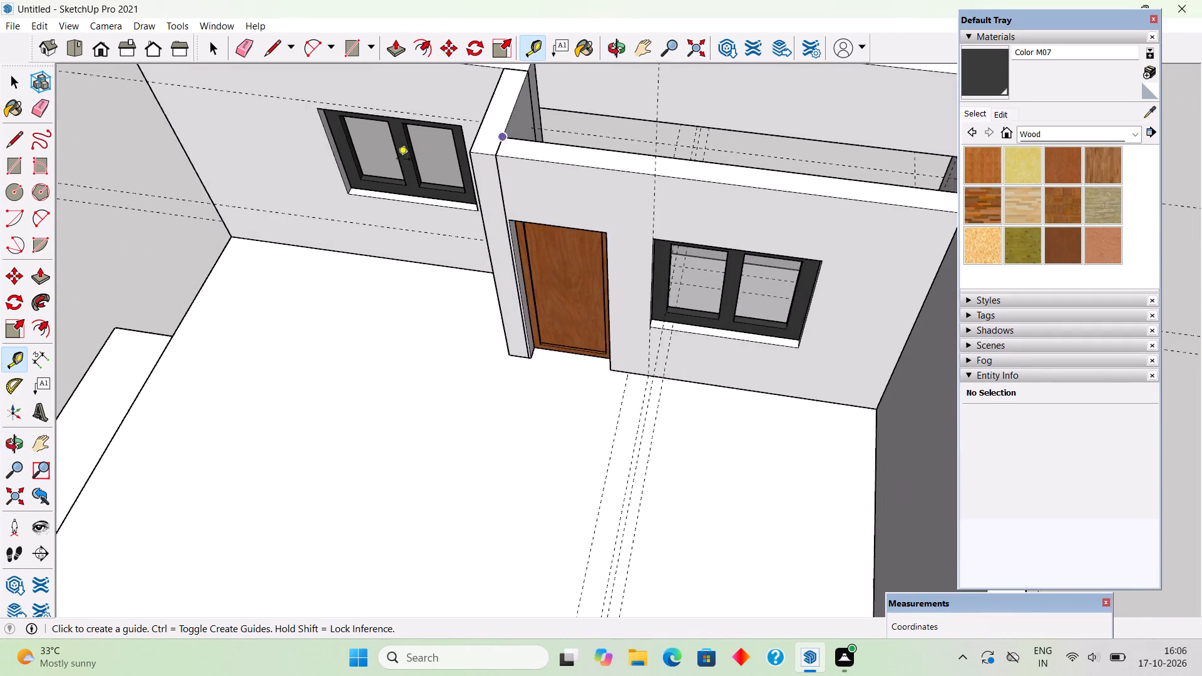
middle_click_drag(701, 257, 356, 198)
scroll(356, 195, "down", 4)
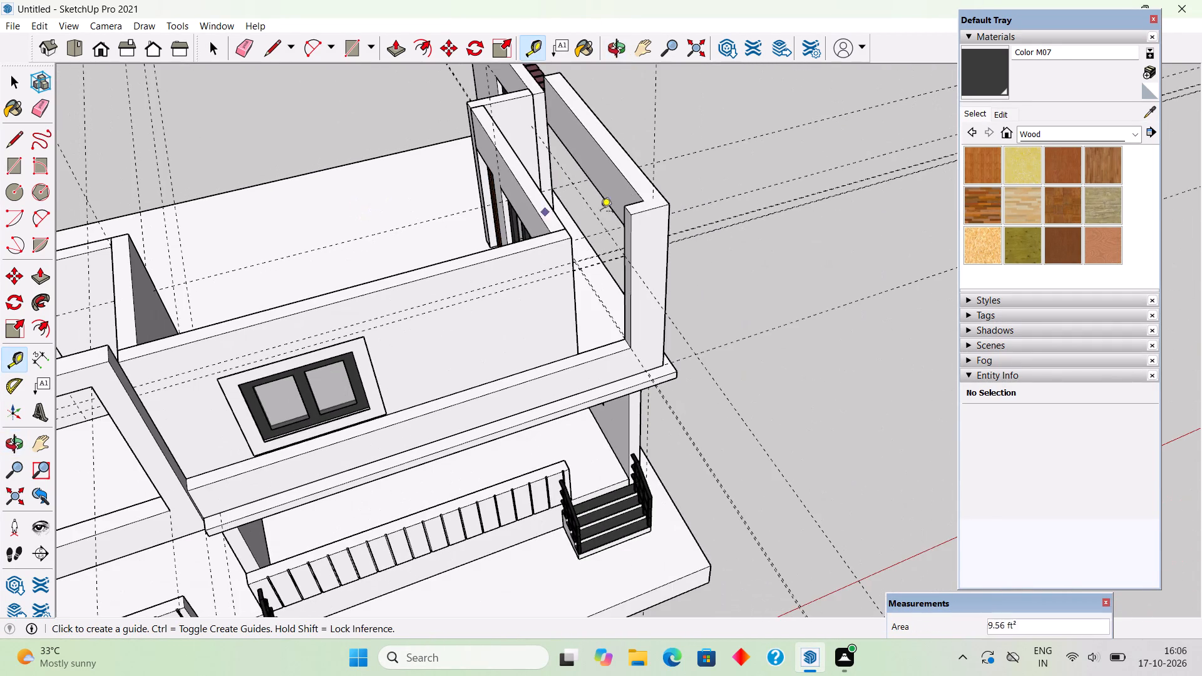
middle_click_drag(598, 259, 505, 250)
scroll(505, 250, "down", 3)
scroll(579, 126, "up", 12)
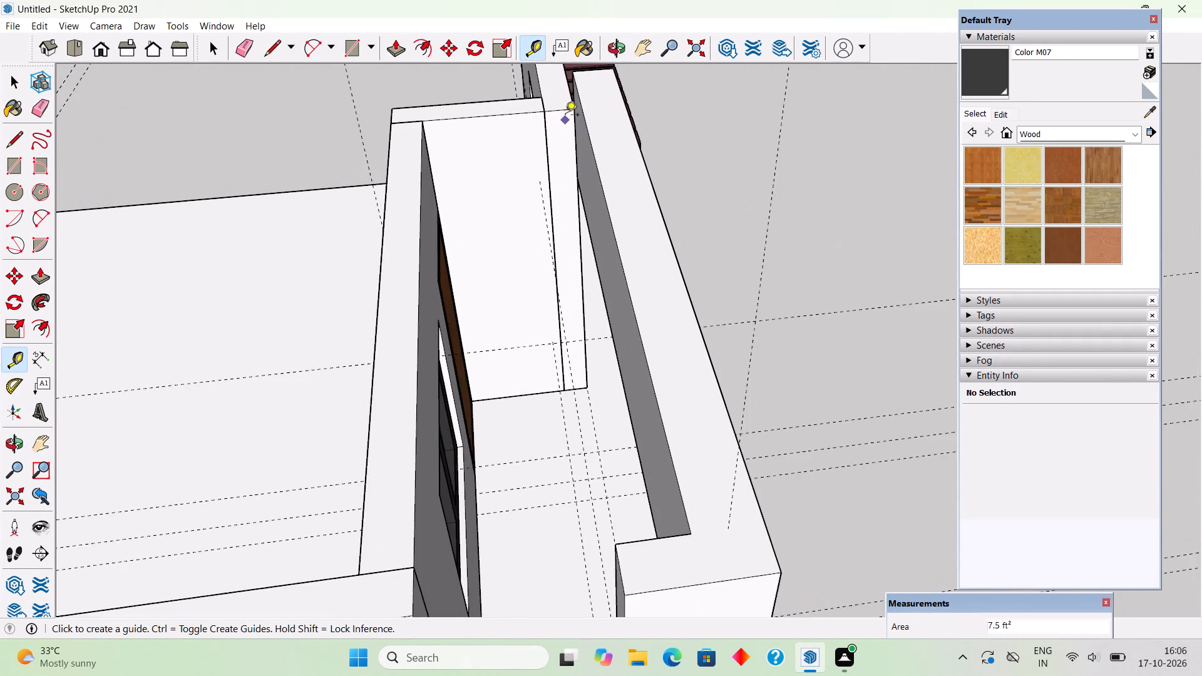
scroll(565, 116, "up", 3)
middle_click_drag(605, 160, 744, 207)
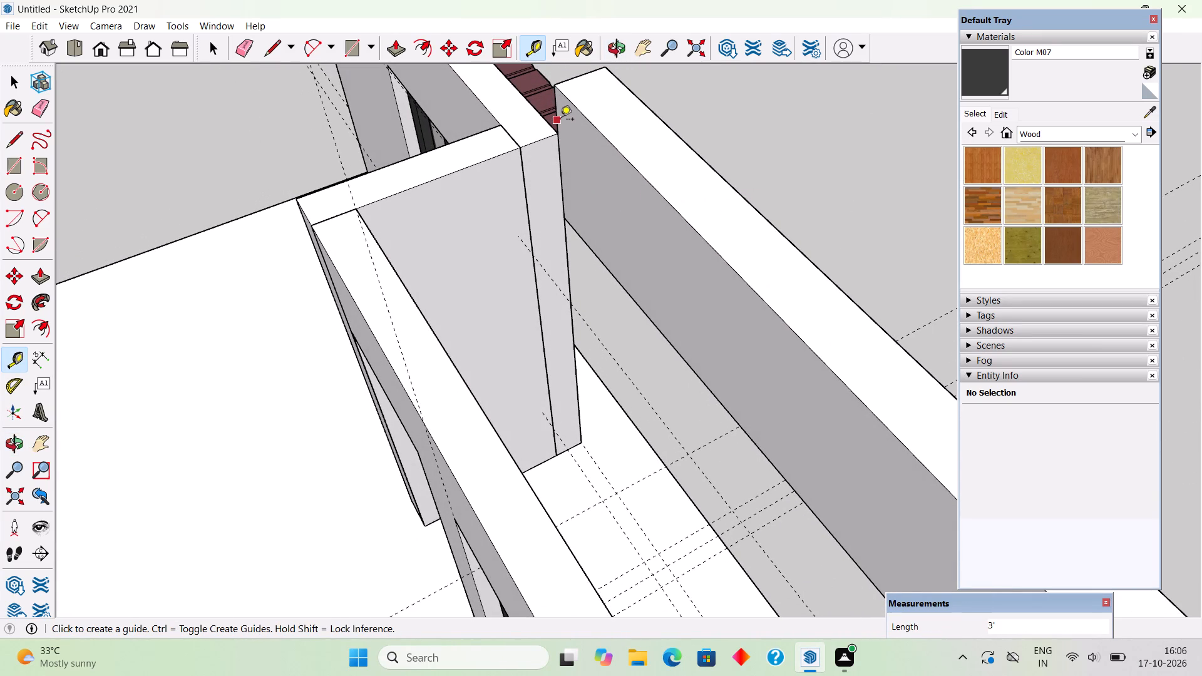
left_click(560, 120)
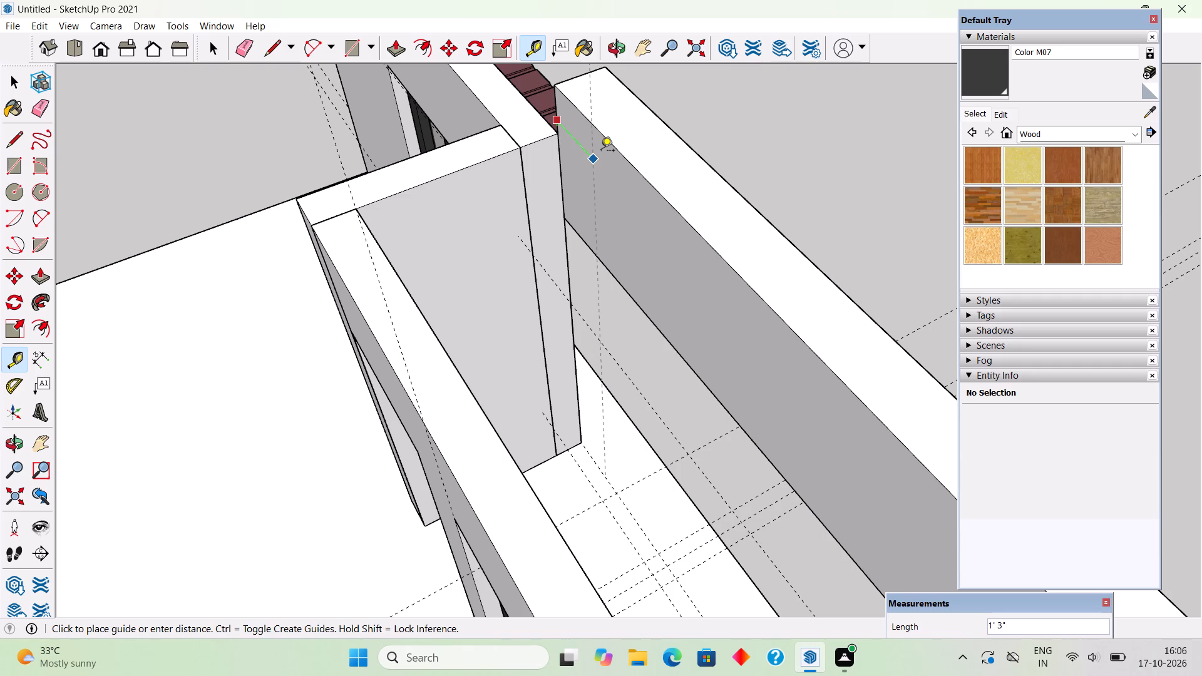
type("4\"")
key("Return")
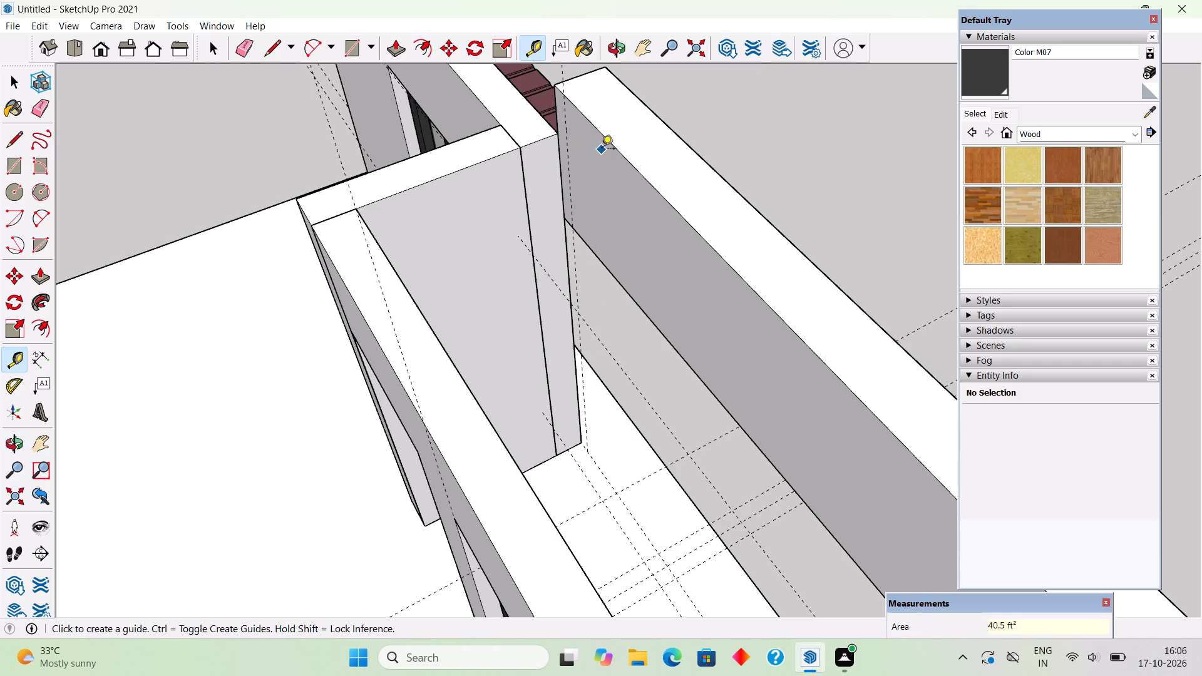
Draw a 3' line along the 4" guide on the beam's inner face and pull the end strip out 1'.
middle_click_drag(759, 197, 868, 211)
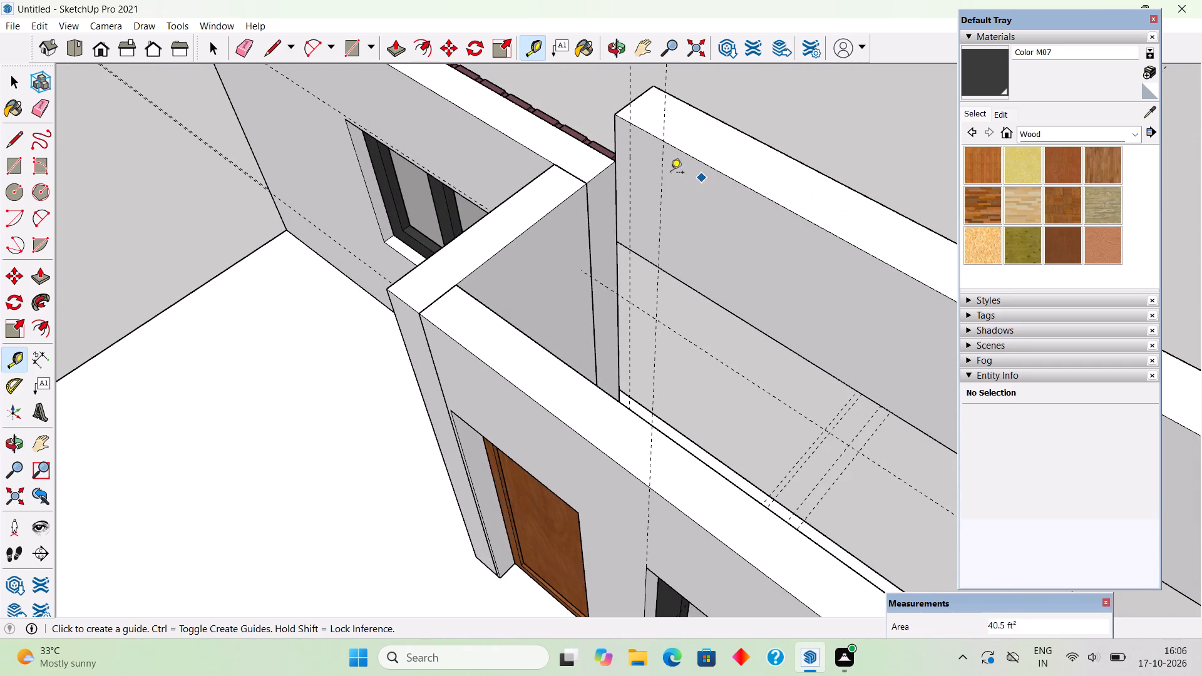
key("l")
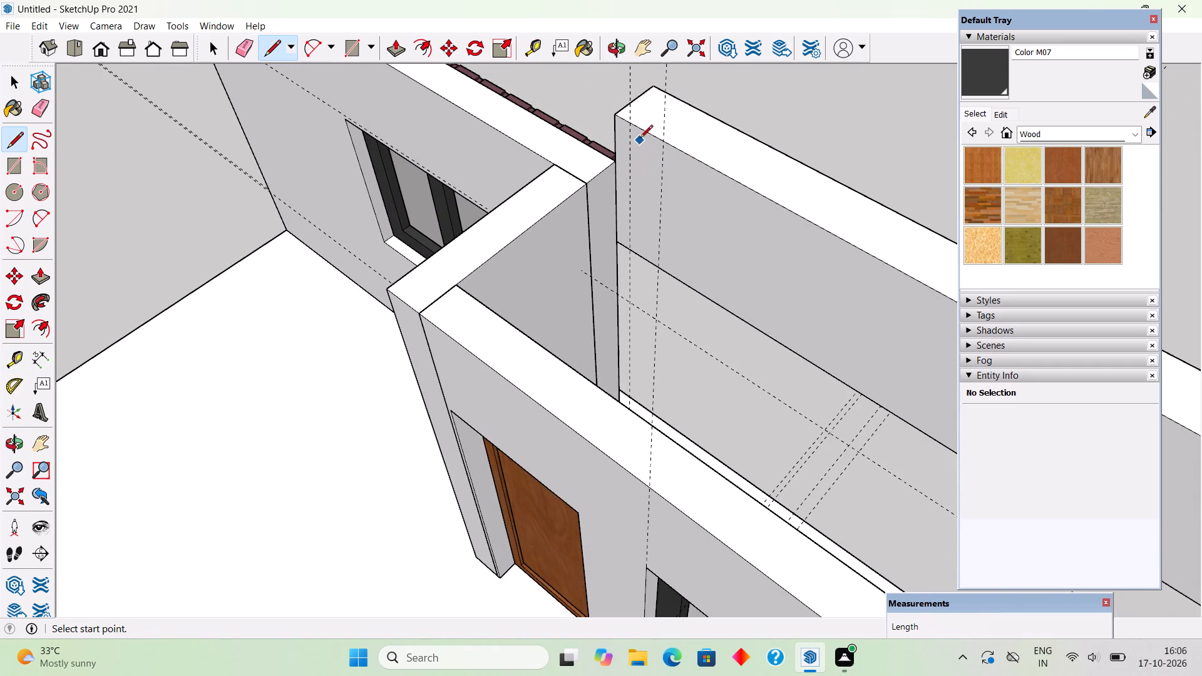
left_click(632, 118)
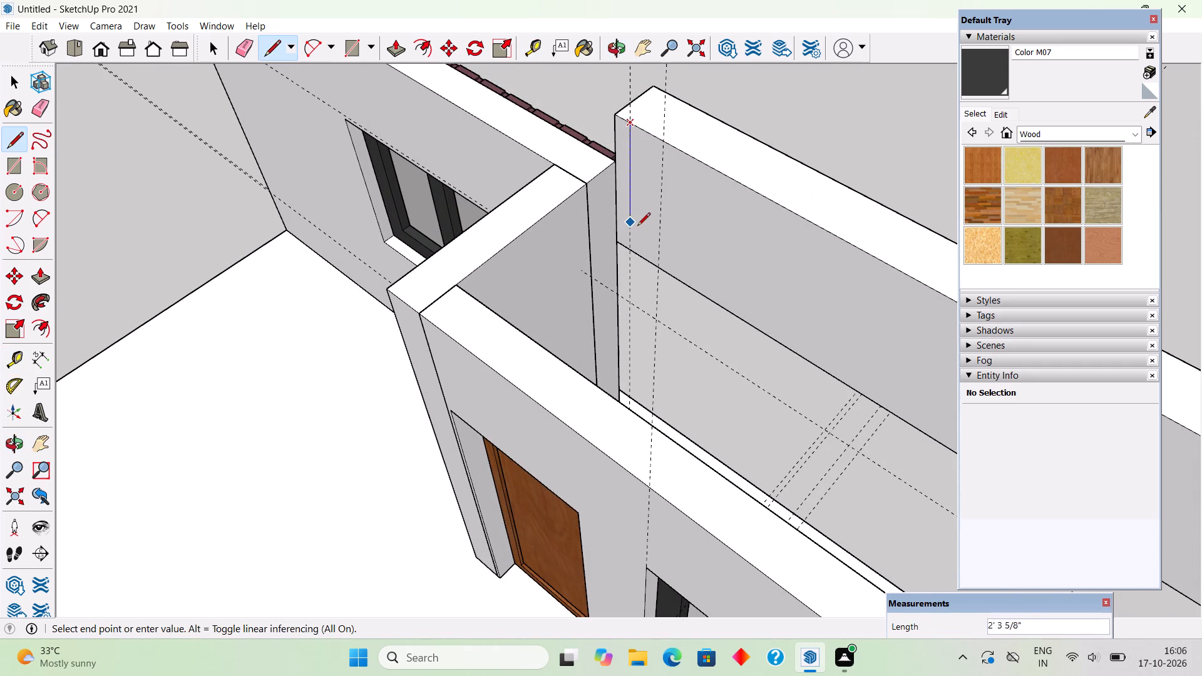
left_click(636, 250)
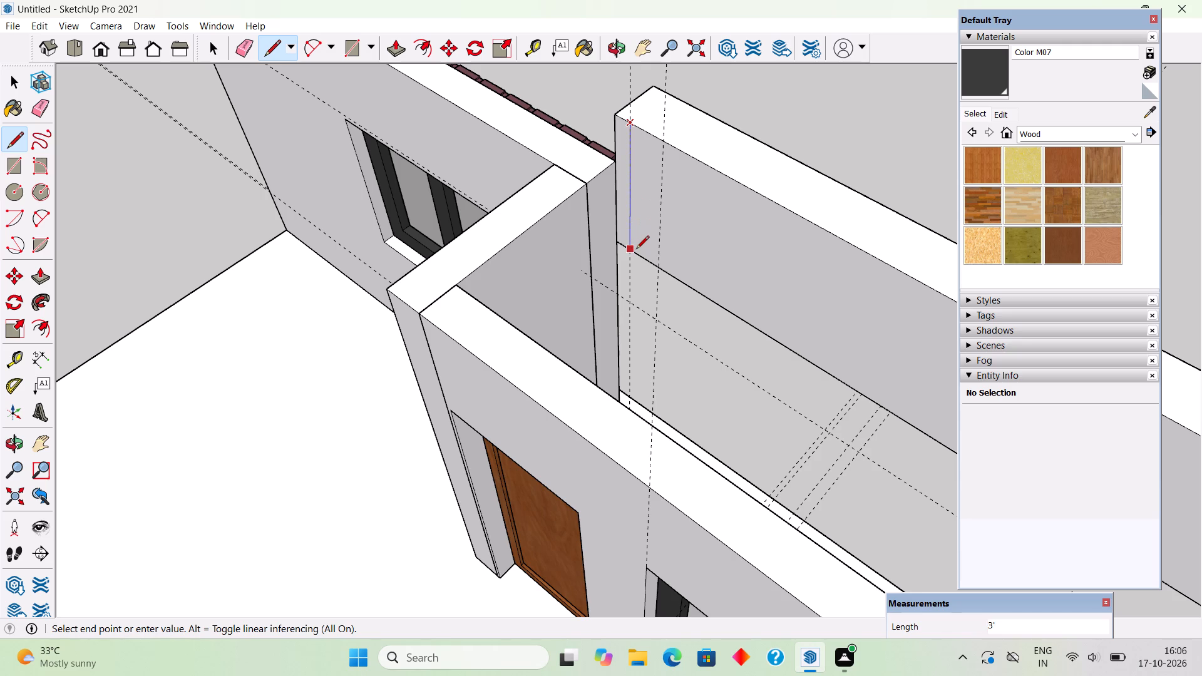
key("p")
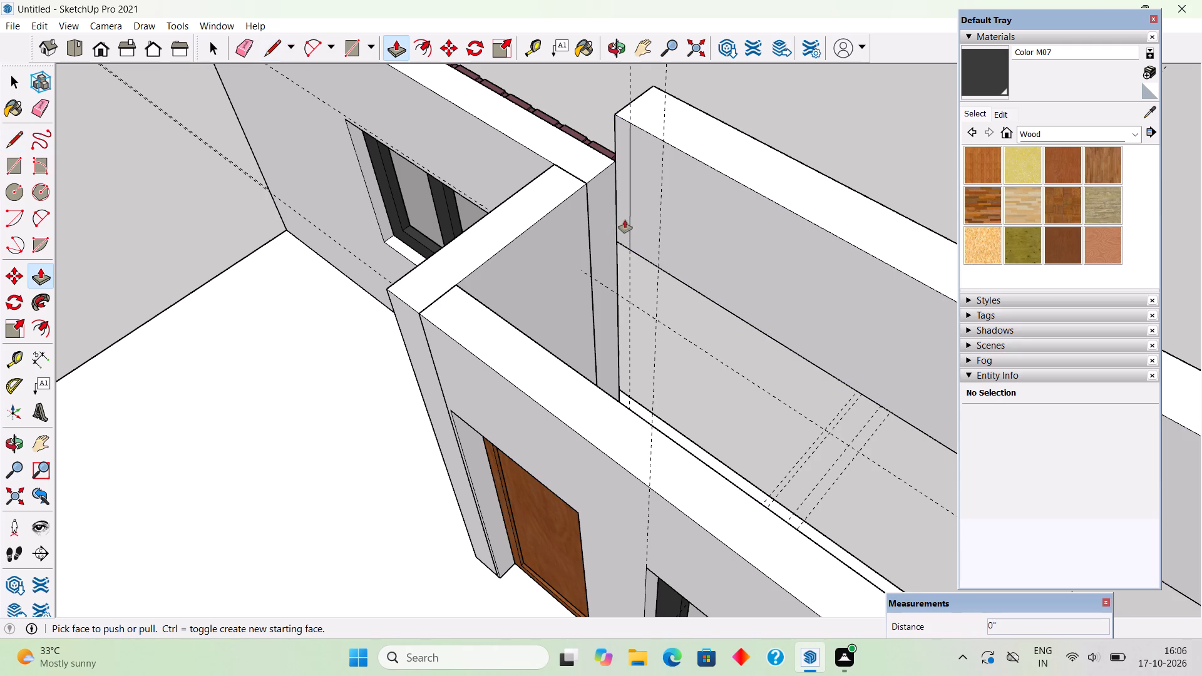
left_click(625, 220)
left_click(608, 289)
Draw a 1' line across the beam's underside, continuing the edge of the 4" projection to the outer face.
scroll(640, 281, "down", 4)
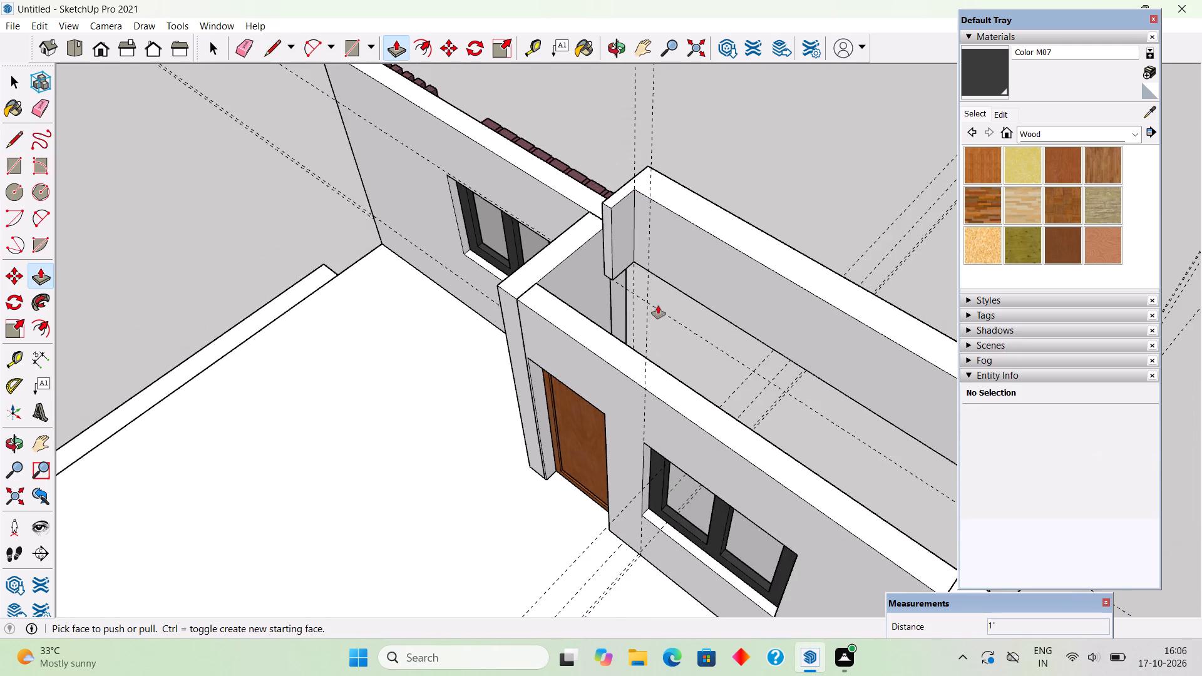
middle_click_drag(657, 305, 264, 28)
middle_click_drag(610, 175, 568, 74)
scroll(655, 212, "up", 5)
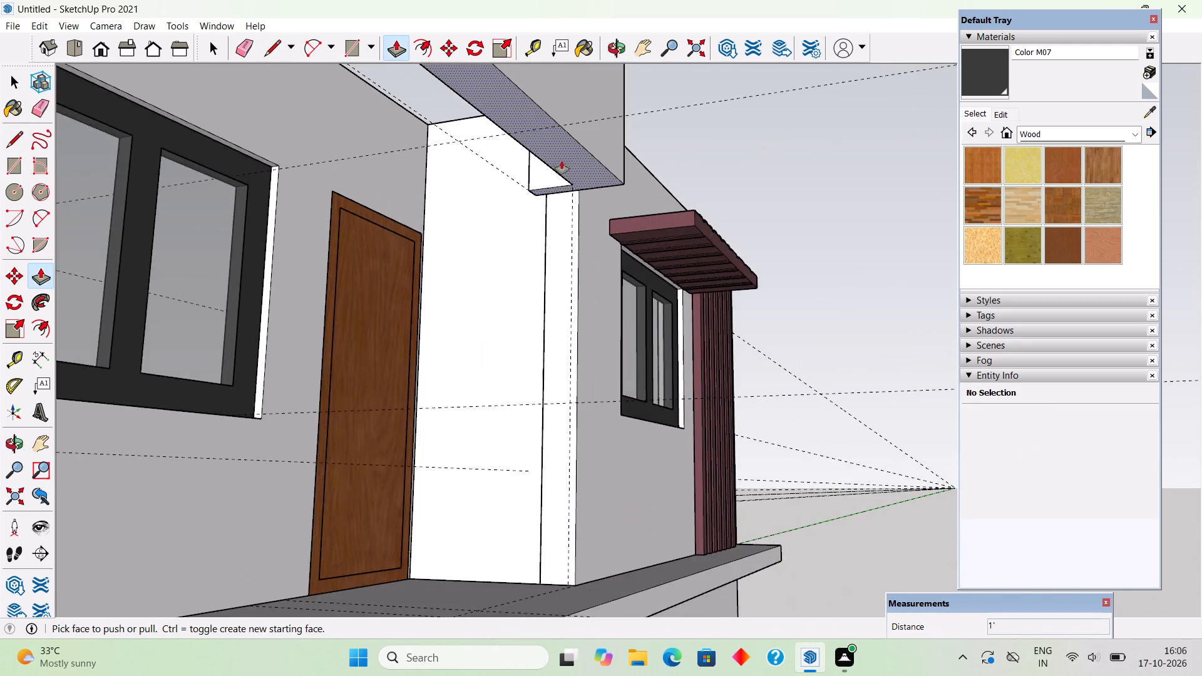
scroll(556, 164, "up", 7)
key("l")
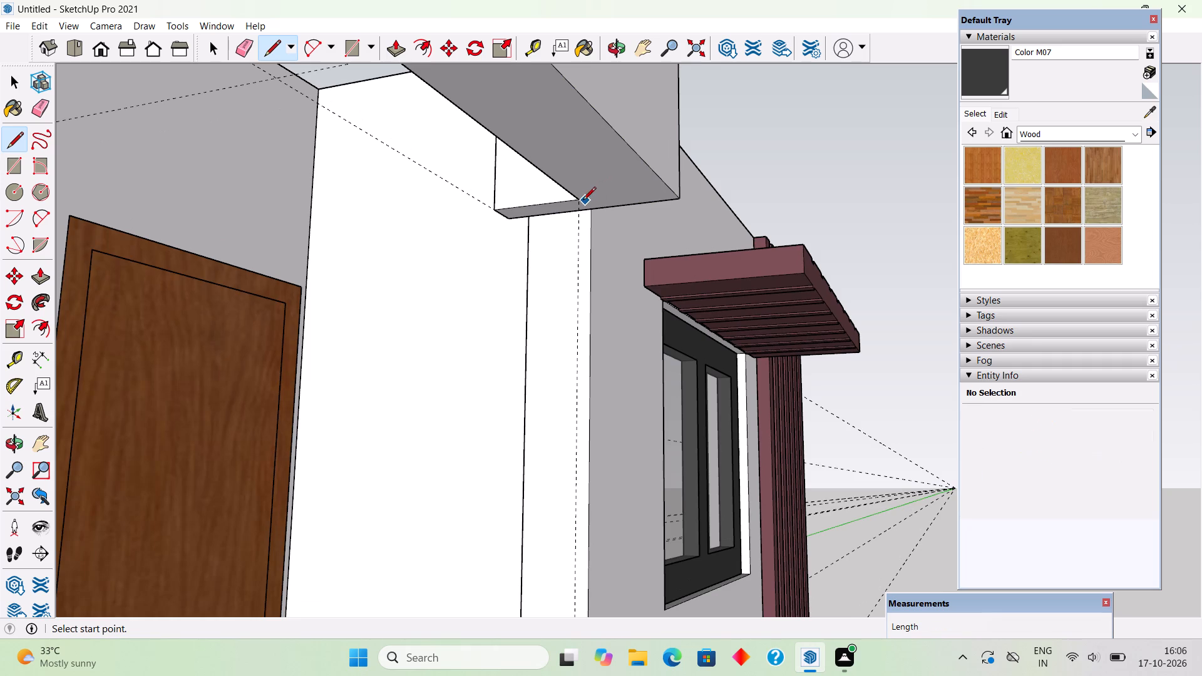
left_click(580, 201)
left_click(666, 183)
Pull the 4" wide strip under the beam's free end down 8' to the balcony floor as a support pillar.
key("p")
left_click(644, 197)
scroll(612, 260, "down", 8)
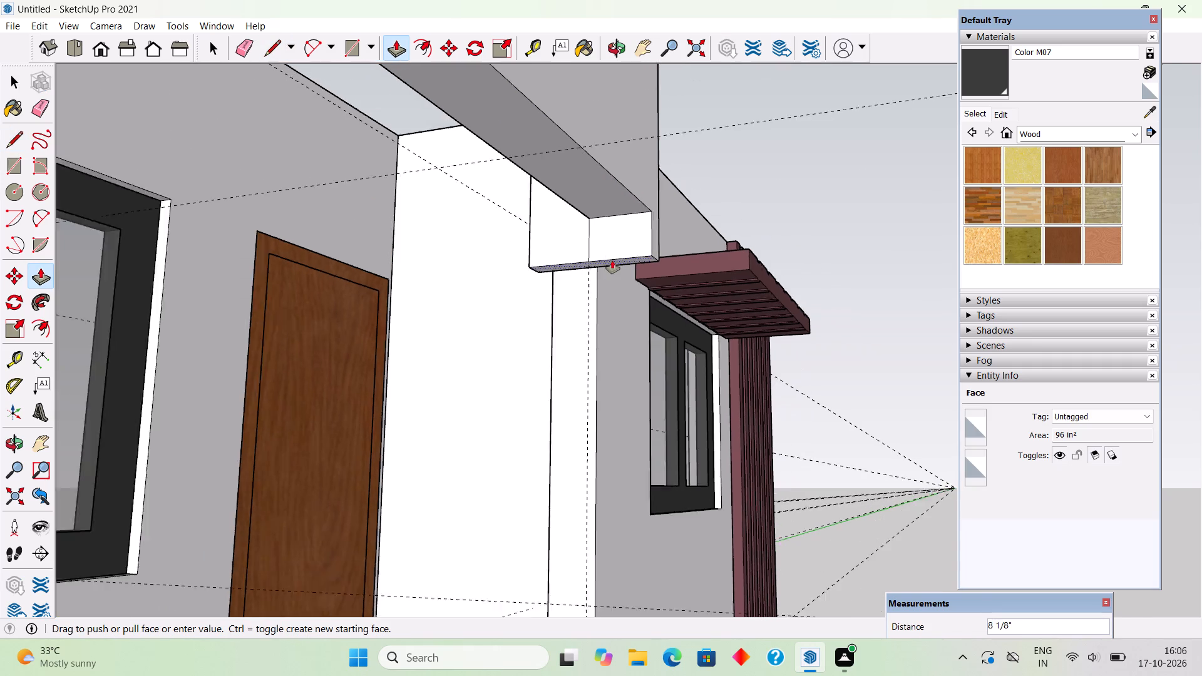
scroll(612, 260, "down", 6)
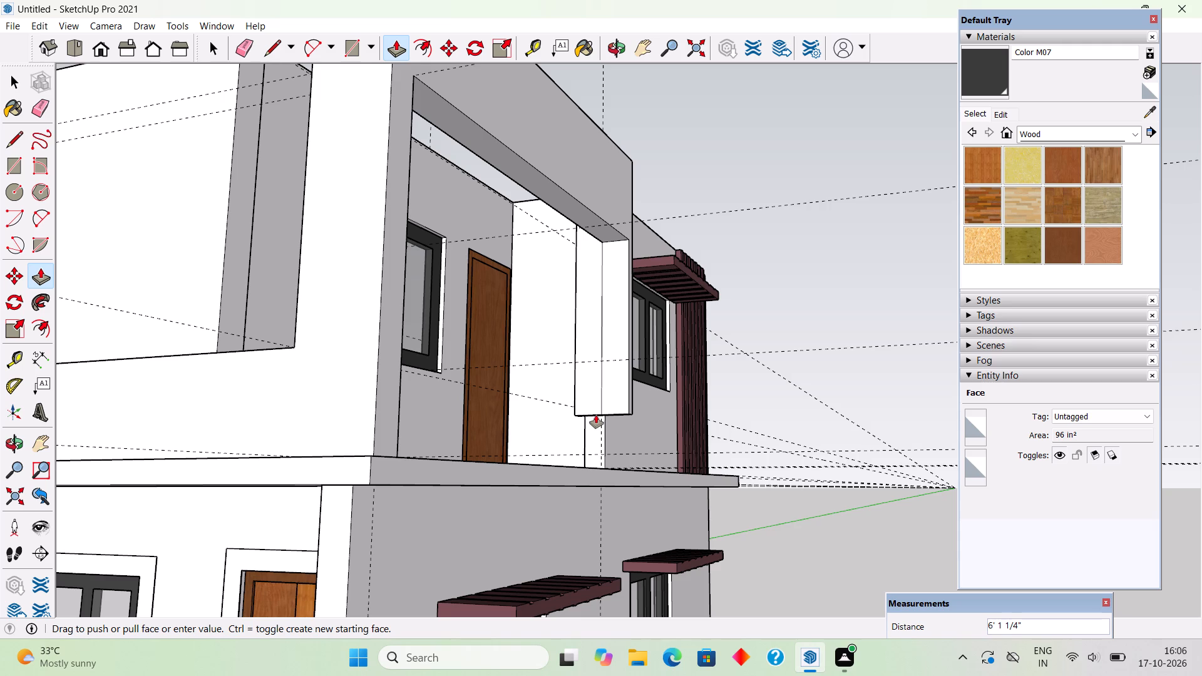
middle_click_drag(596, 415, 602, 504)
left_click(605, 488)
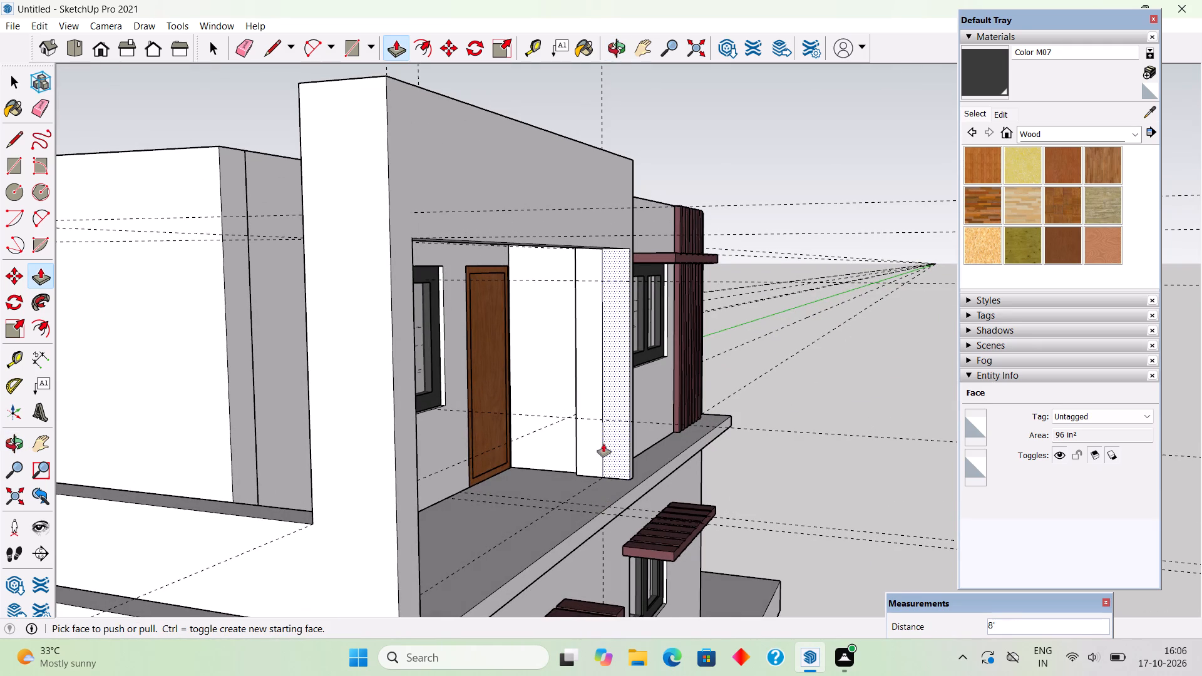
Pull the balcony-side face of the new support pillar about 6 3/8".
left_click(597, 422)
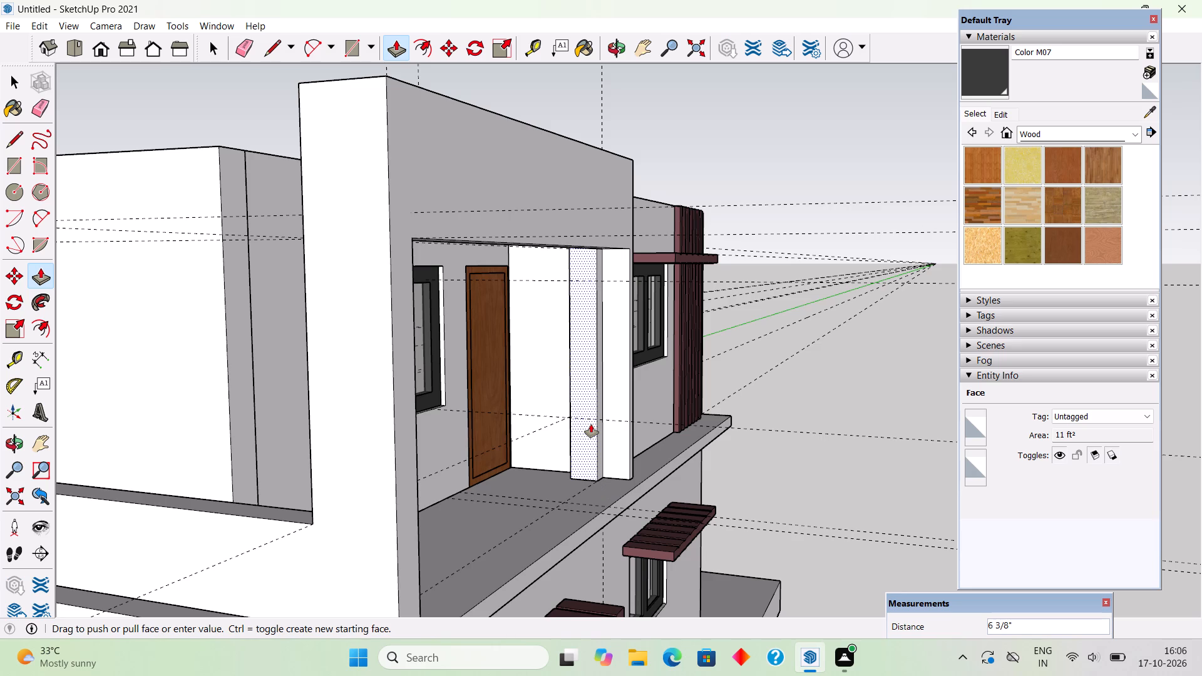
left_click(591, 424)
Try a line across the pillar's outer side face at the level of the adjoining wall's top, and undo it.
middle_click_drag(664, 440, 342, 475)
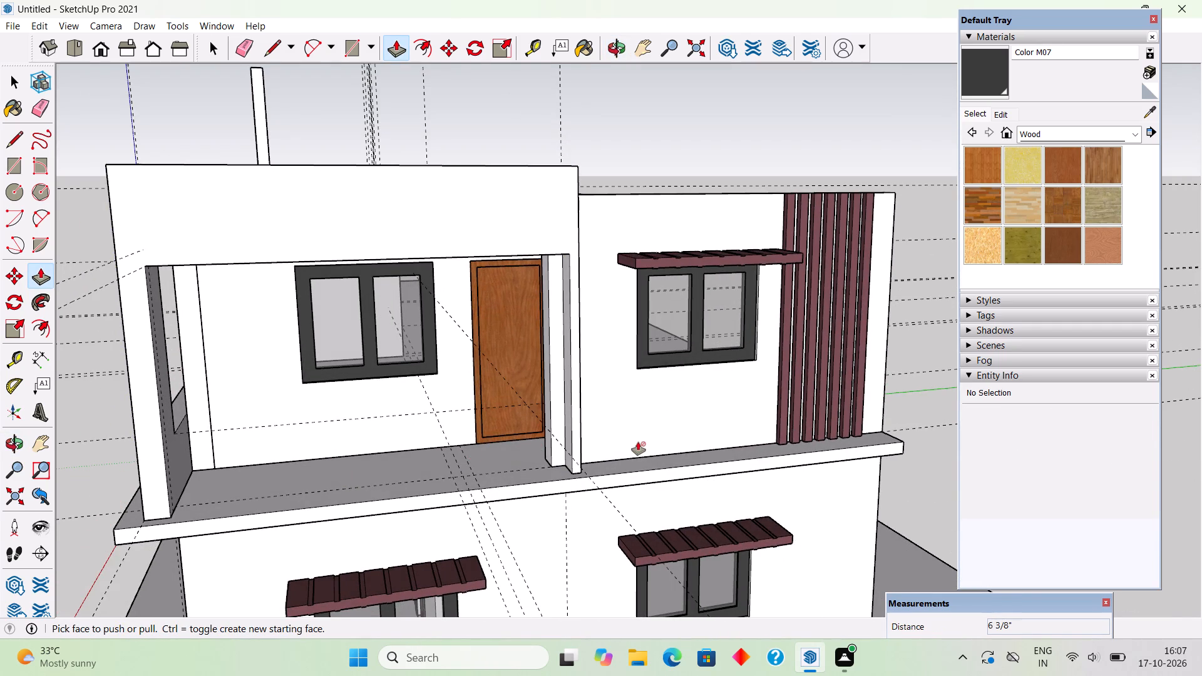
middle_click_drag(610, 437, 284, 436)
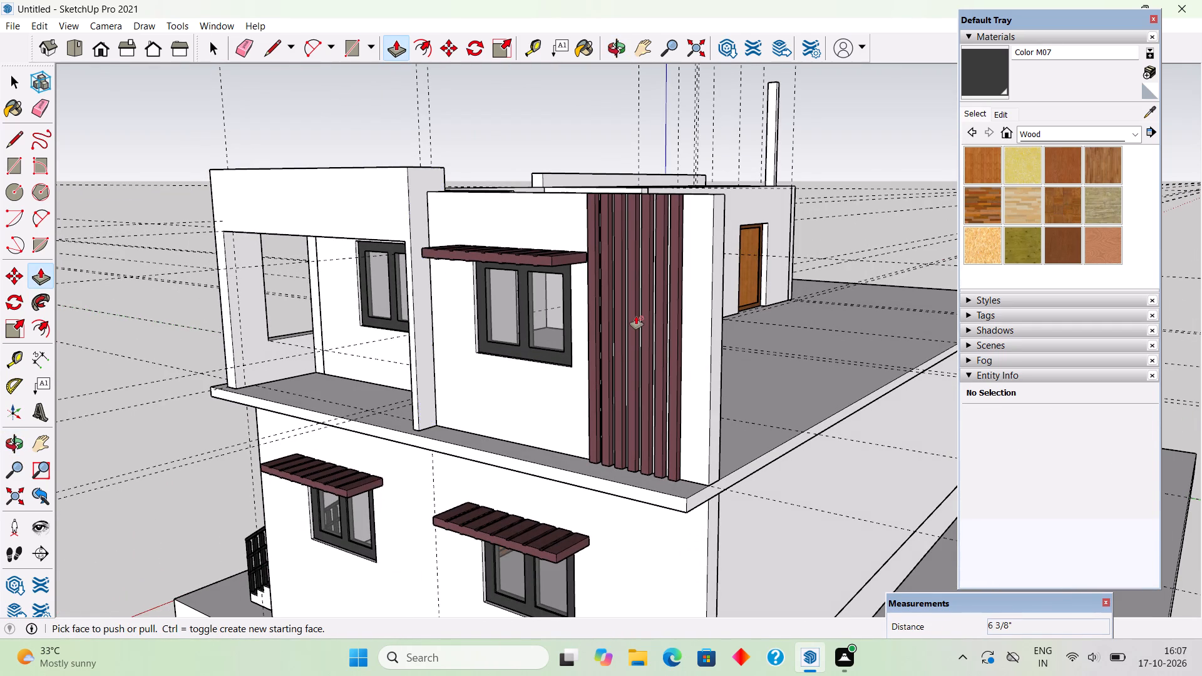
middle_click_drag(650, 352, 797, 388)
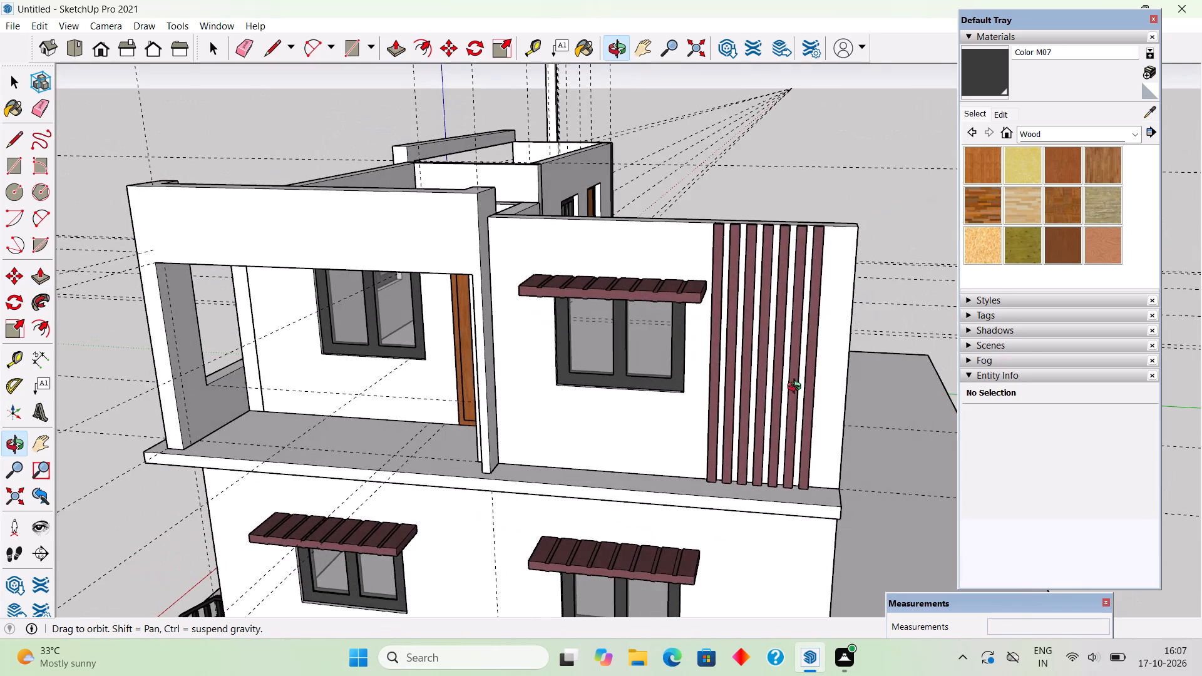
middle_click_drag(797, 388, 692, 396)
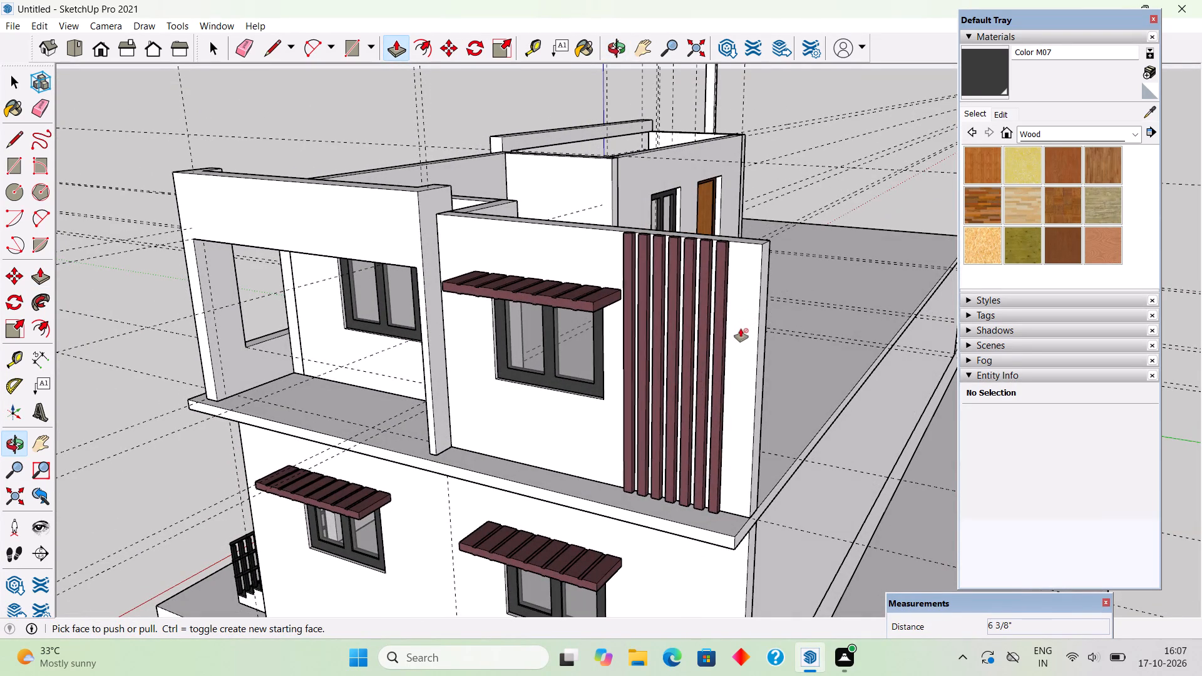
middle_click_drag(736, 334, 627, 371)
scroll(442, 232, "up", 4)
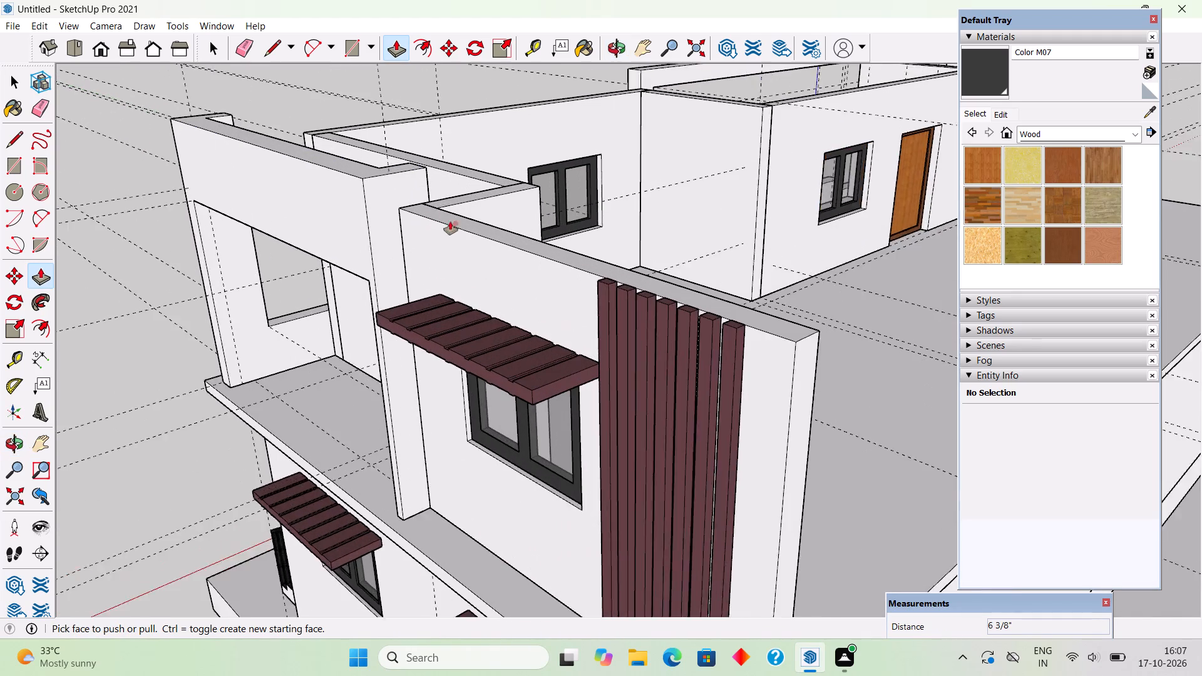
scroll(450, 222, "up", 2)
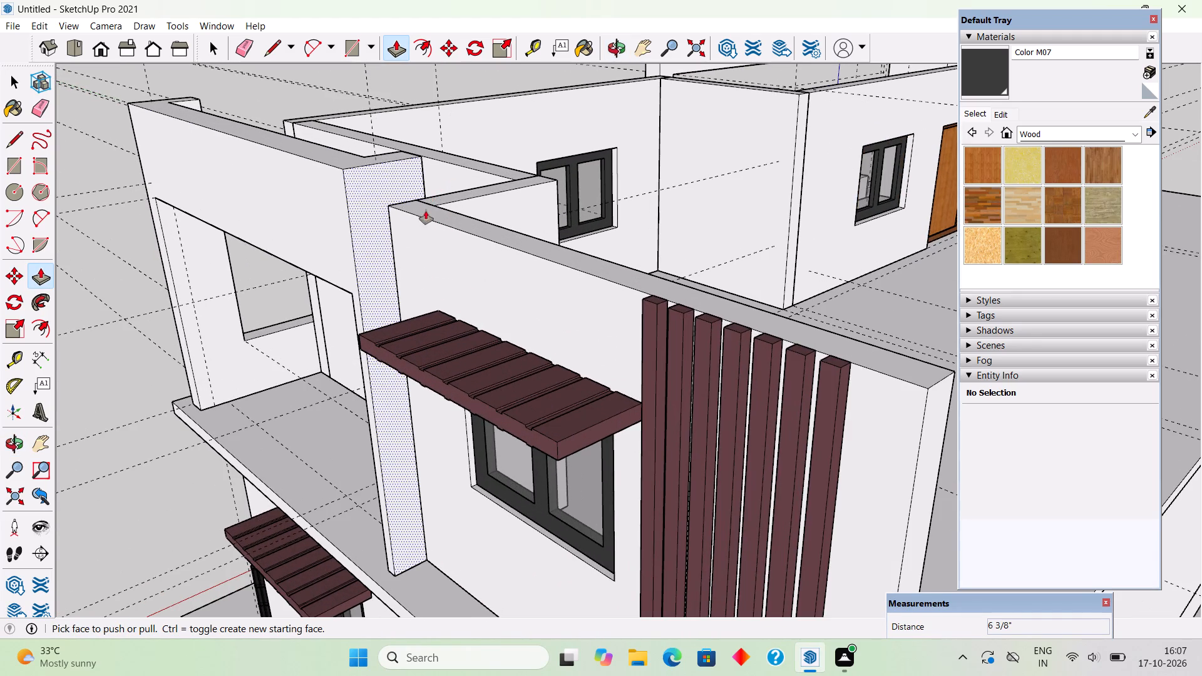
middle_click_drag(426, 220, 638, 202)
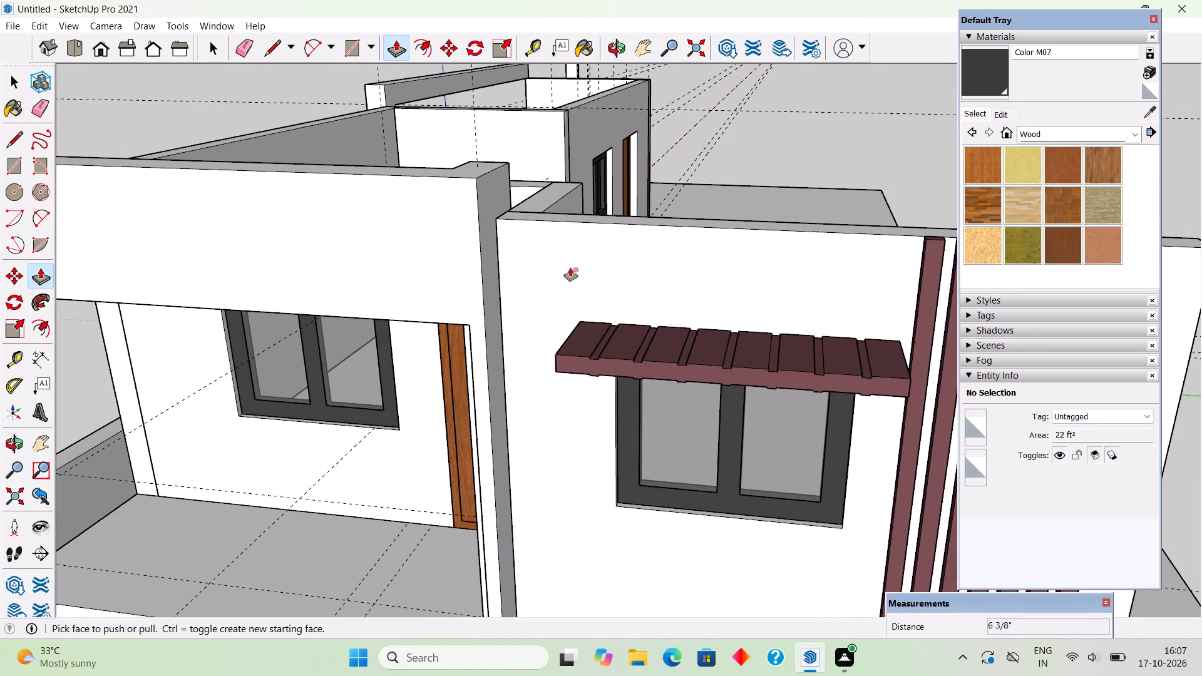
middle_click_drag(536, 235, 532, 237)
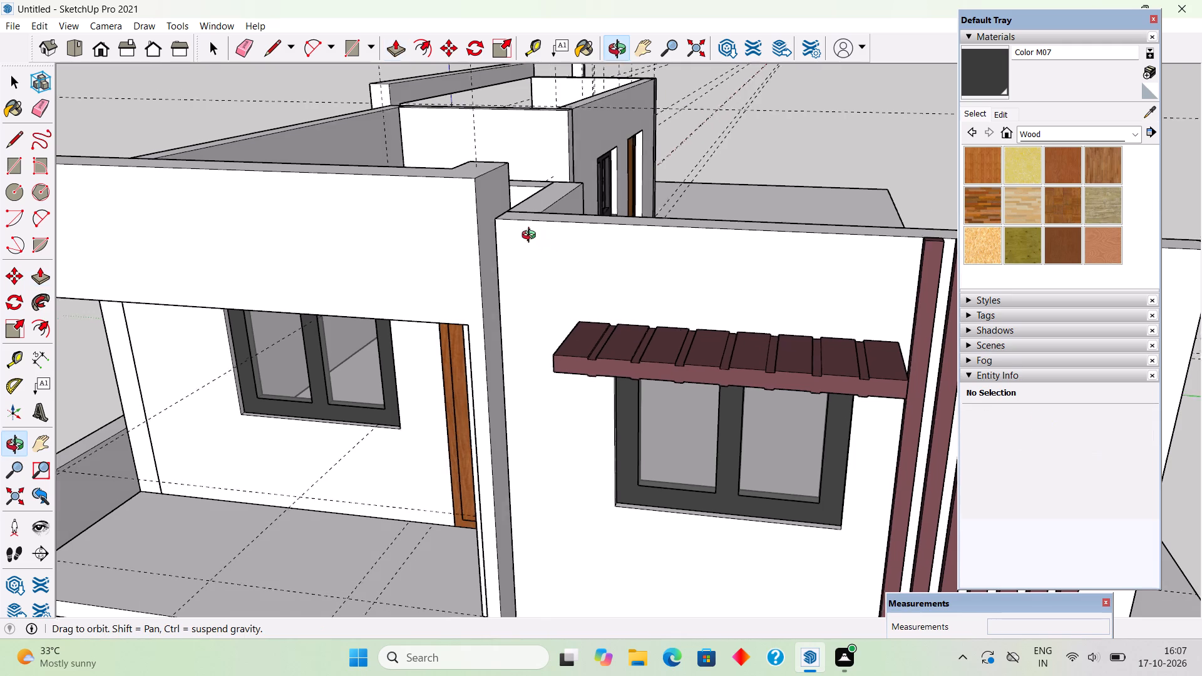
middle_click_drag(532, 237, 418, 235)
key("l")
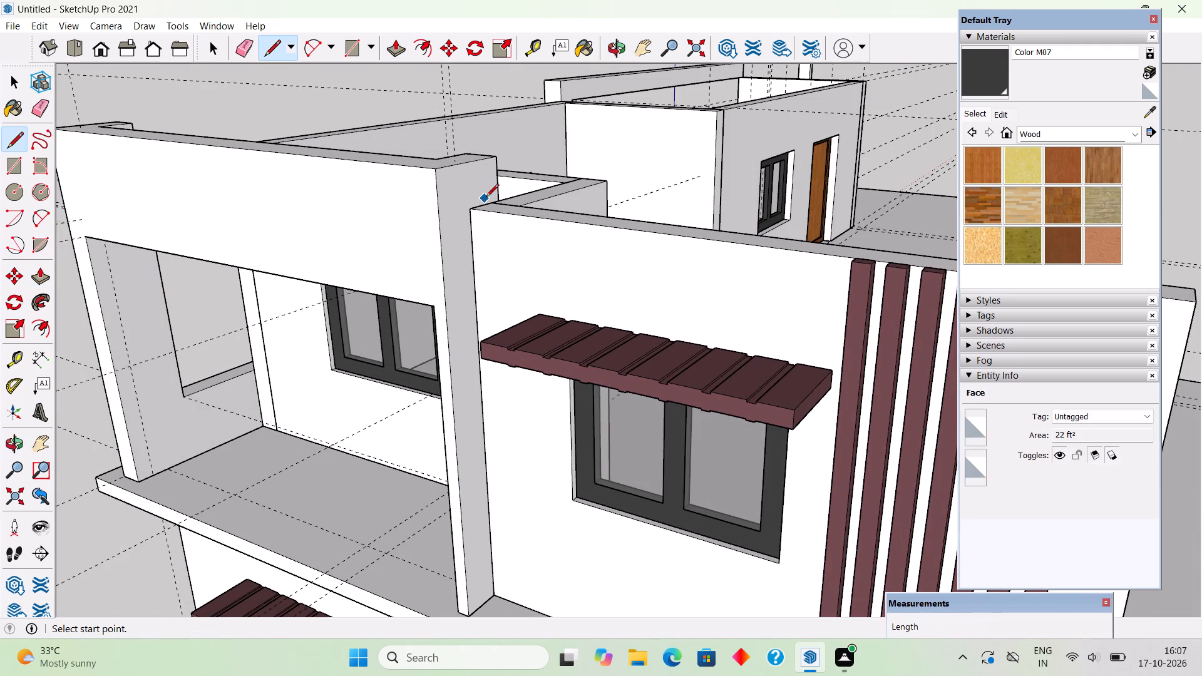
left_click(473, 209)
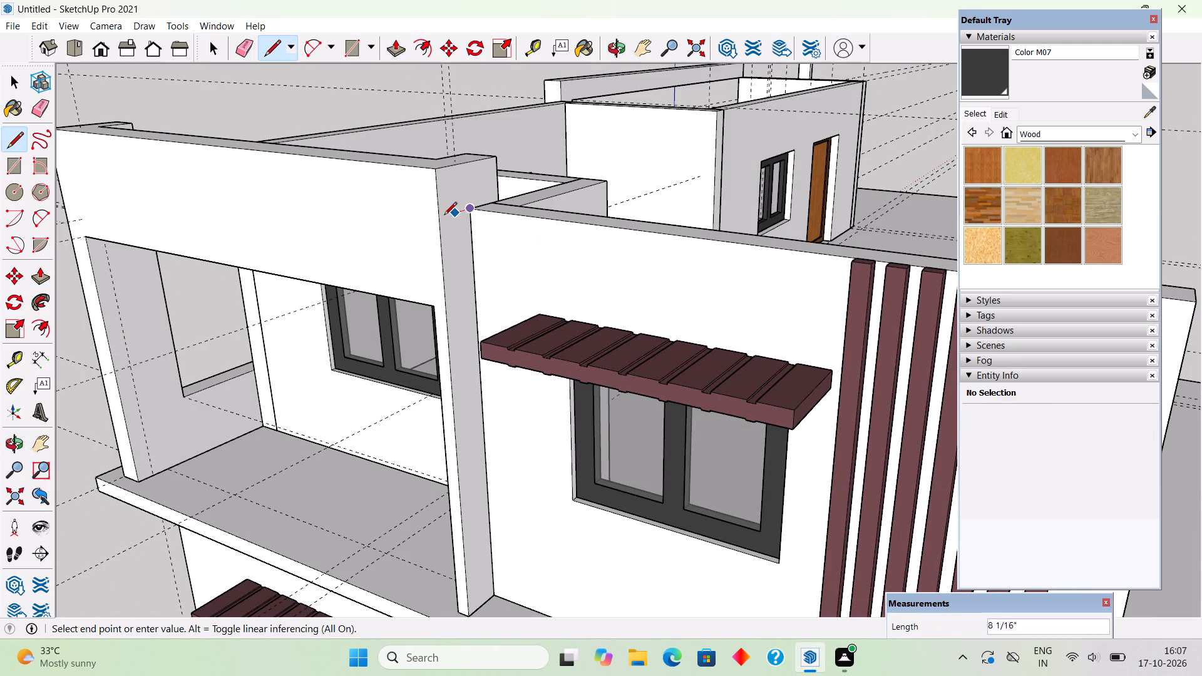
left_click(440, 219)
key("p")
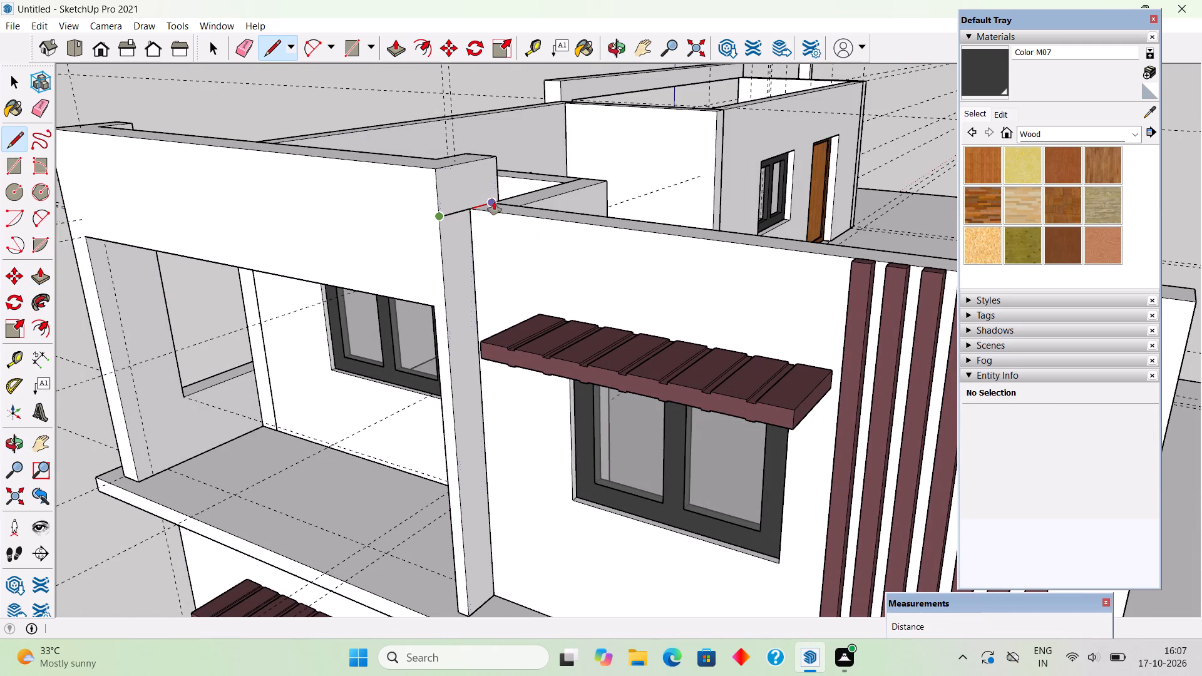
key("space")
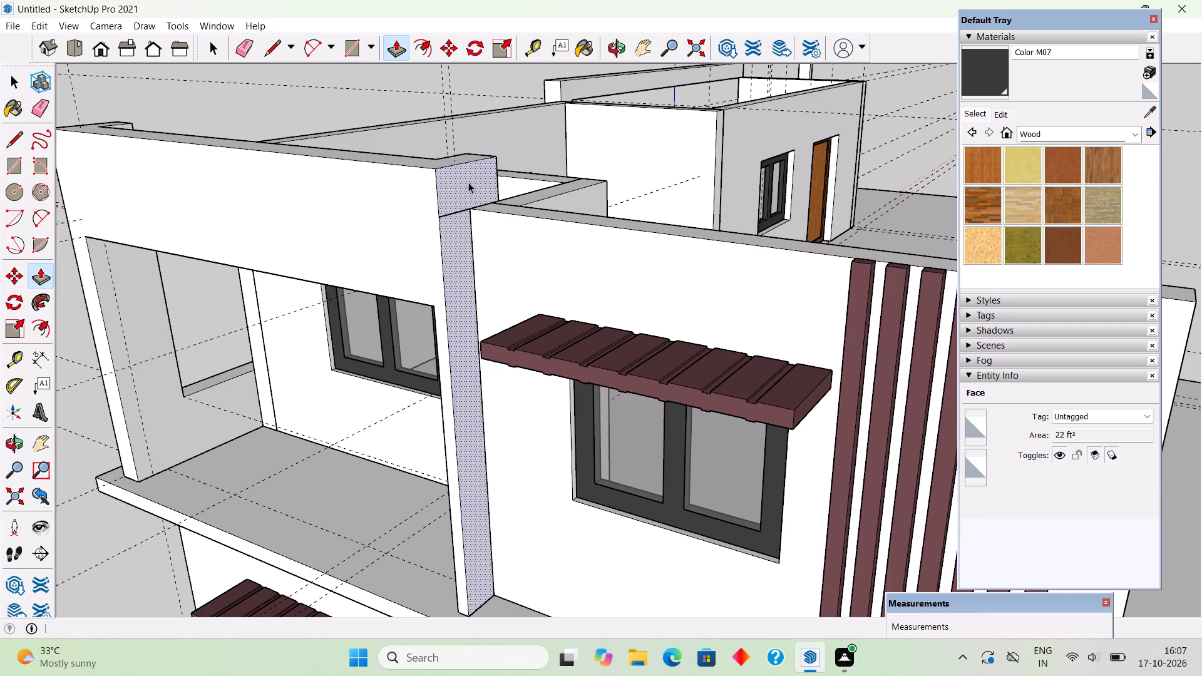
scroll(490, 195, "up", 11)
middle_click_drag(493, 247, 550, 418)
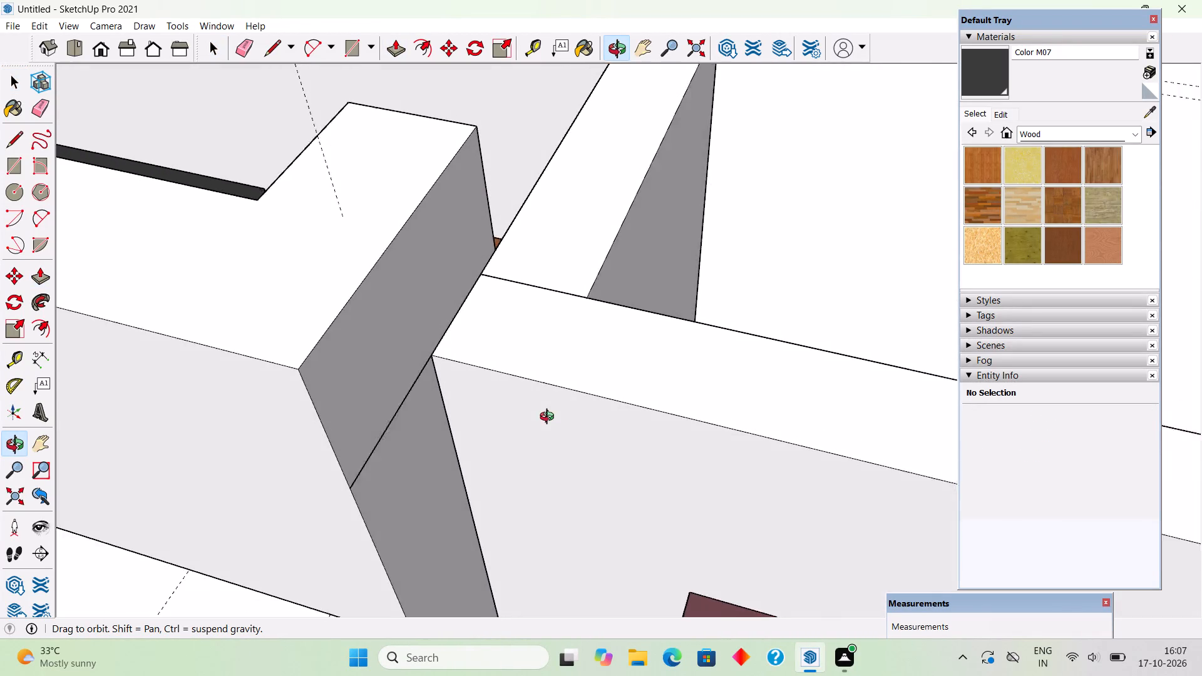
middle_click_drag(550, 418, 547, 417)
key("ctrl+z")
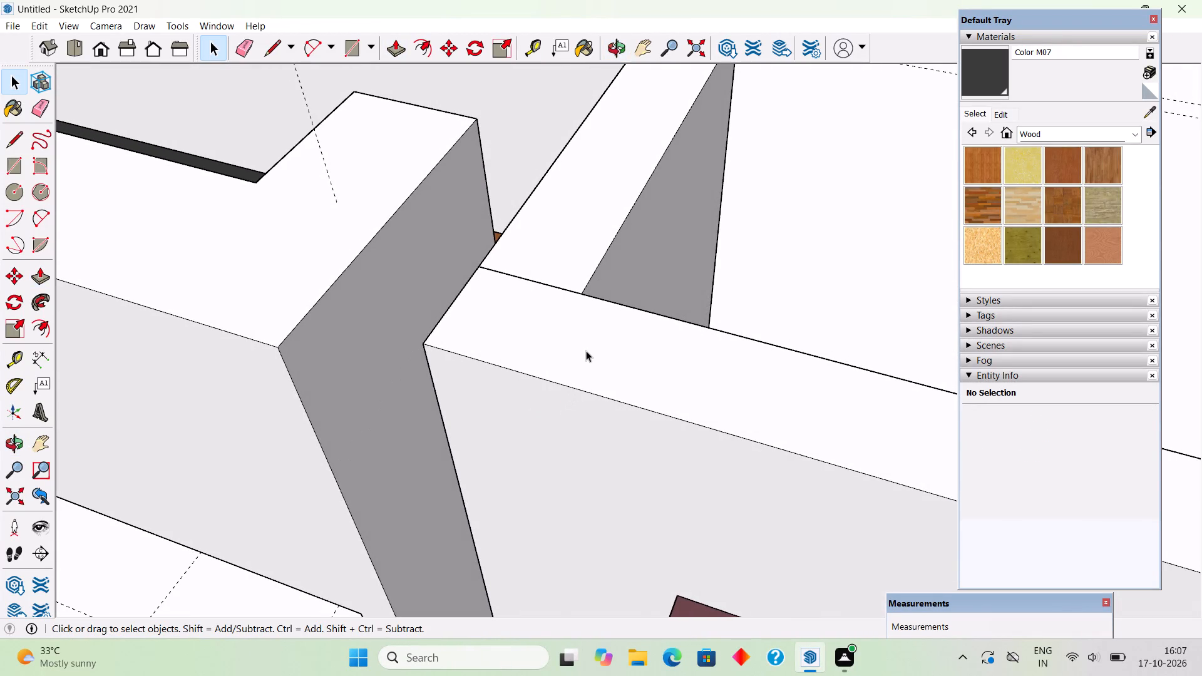
Draw a 2' line across the pillar's side face at wall-top level and pull the upper part 13' 6" to the wall's far end.
key("l")
left_click(497, 244)
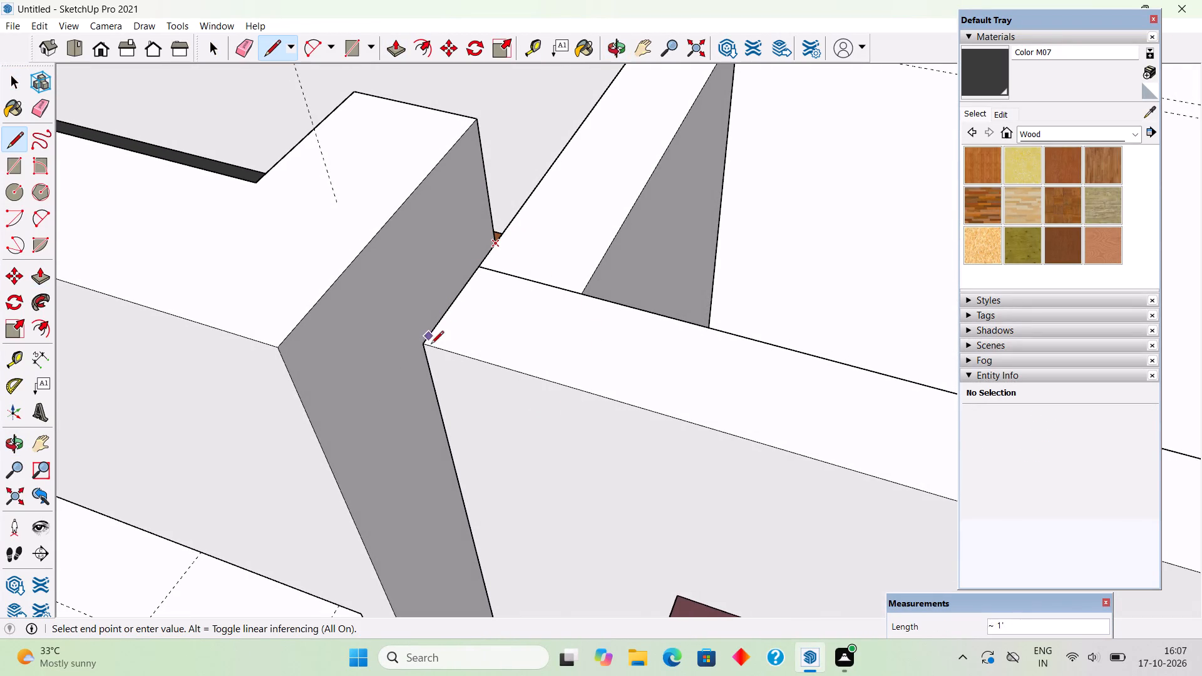
left_click(332, 464)
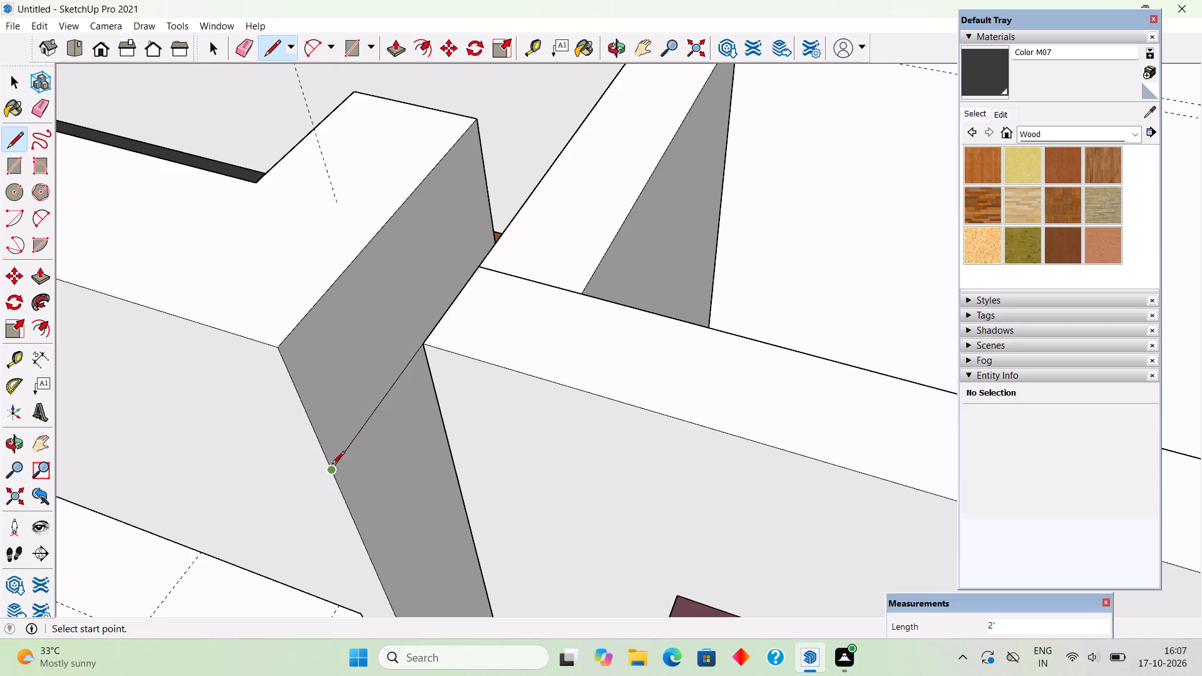
key("p")
left_click(347, 429)
scroll(570, 299, "down", 6)
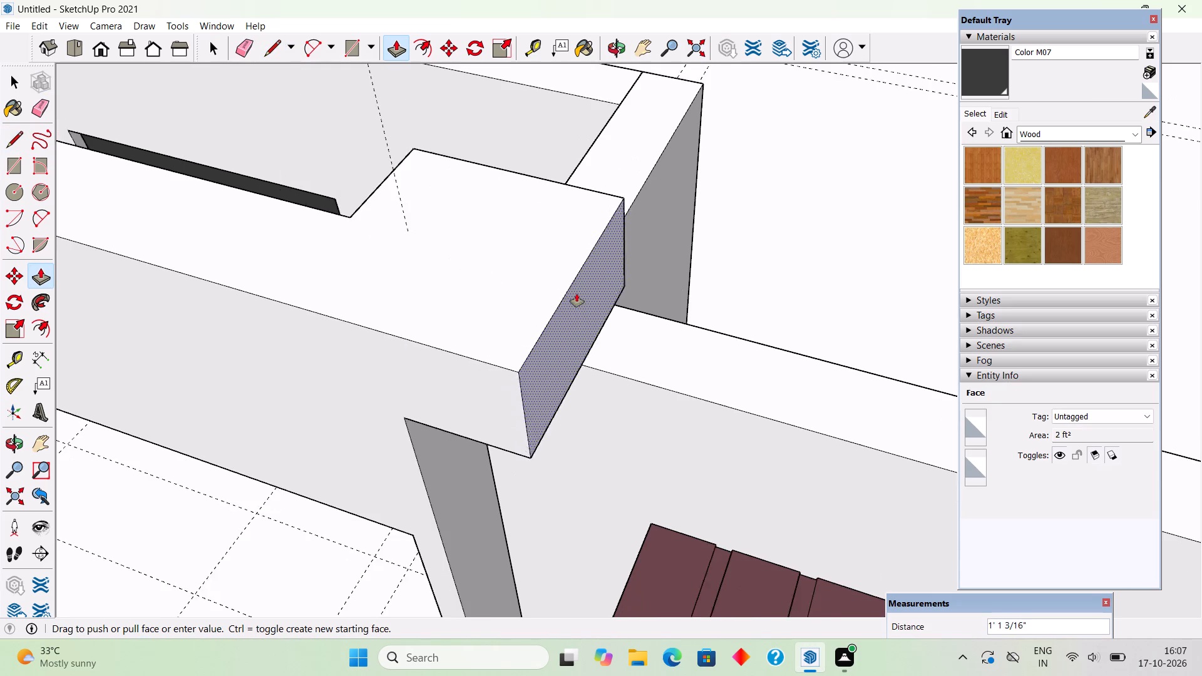
scroll(577, 294, "down", 8)
scroll(793, 324, "down", 8)
scroll(830, 396, "down", 1)
middle_click_drag(830, 396, 754, 159)
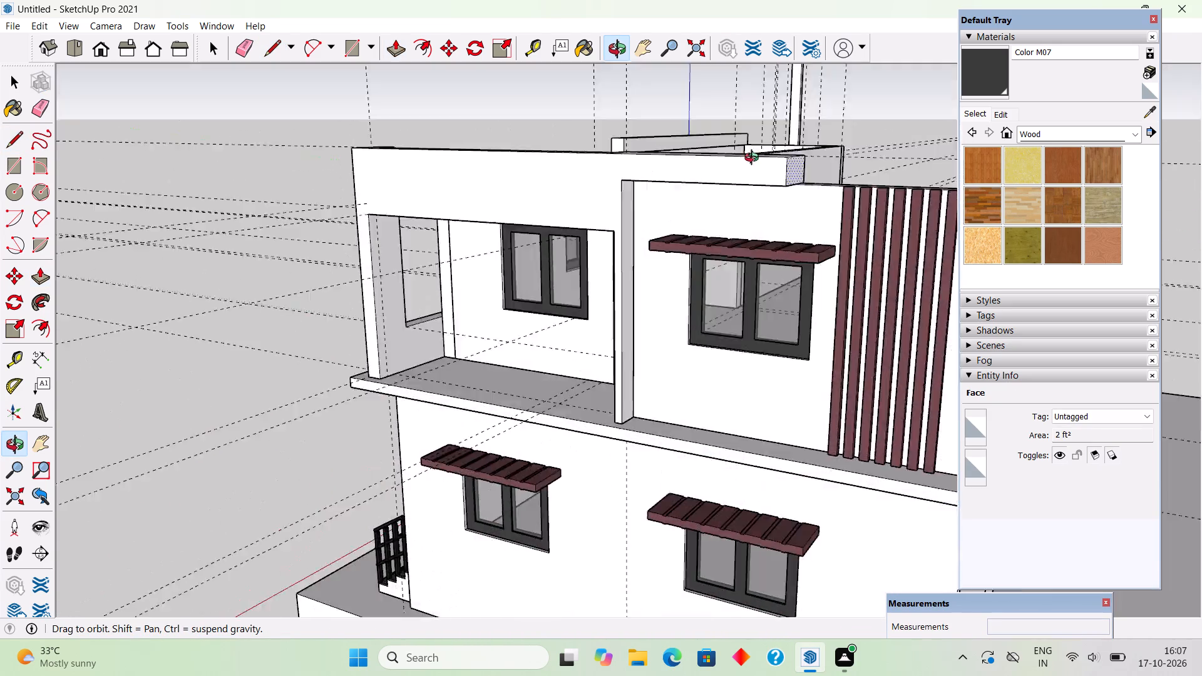
middle_click_drag(754, 159, 712, 118)
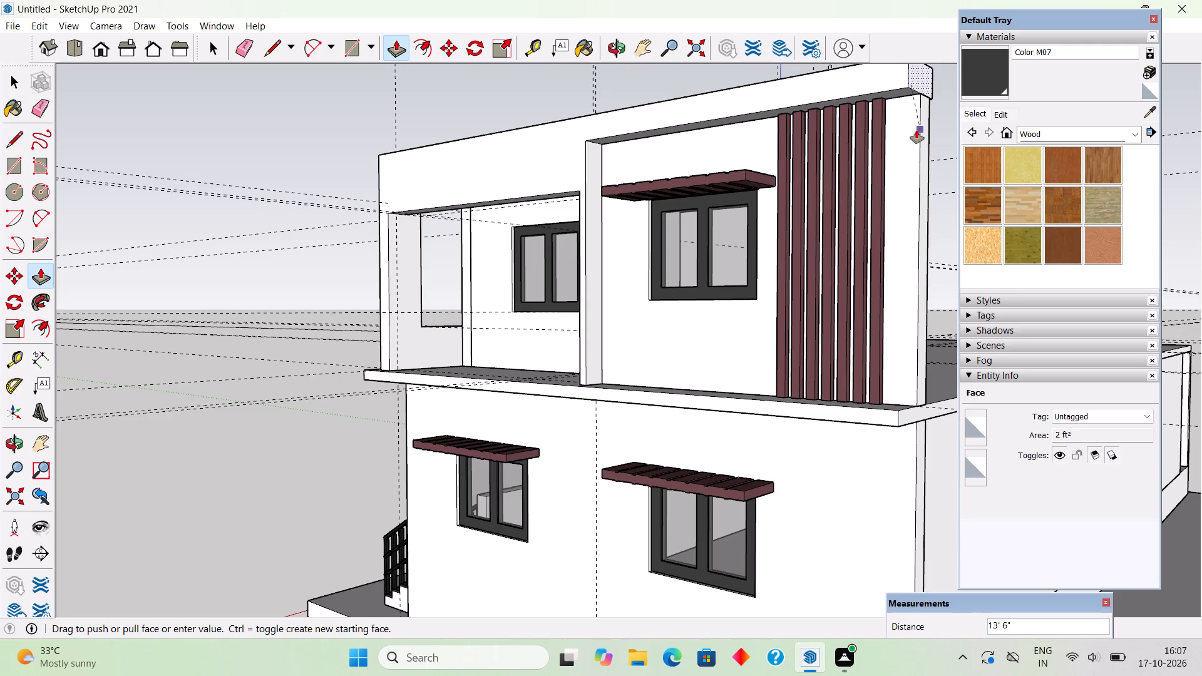
left_click(917, 130)
Pull the extended front beam's end face out another 2' past the end of the slatted wall.
scroll(890, 136, "down", 10)
middle_click_drag(753, 200, 807, 354)
scroll(807, 361, "down", 5)
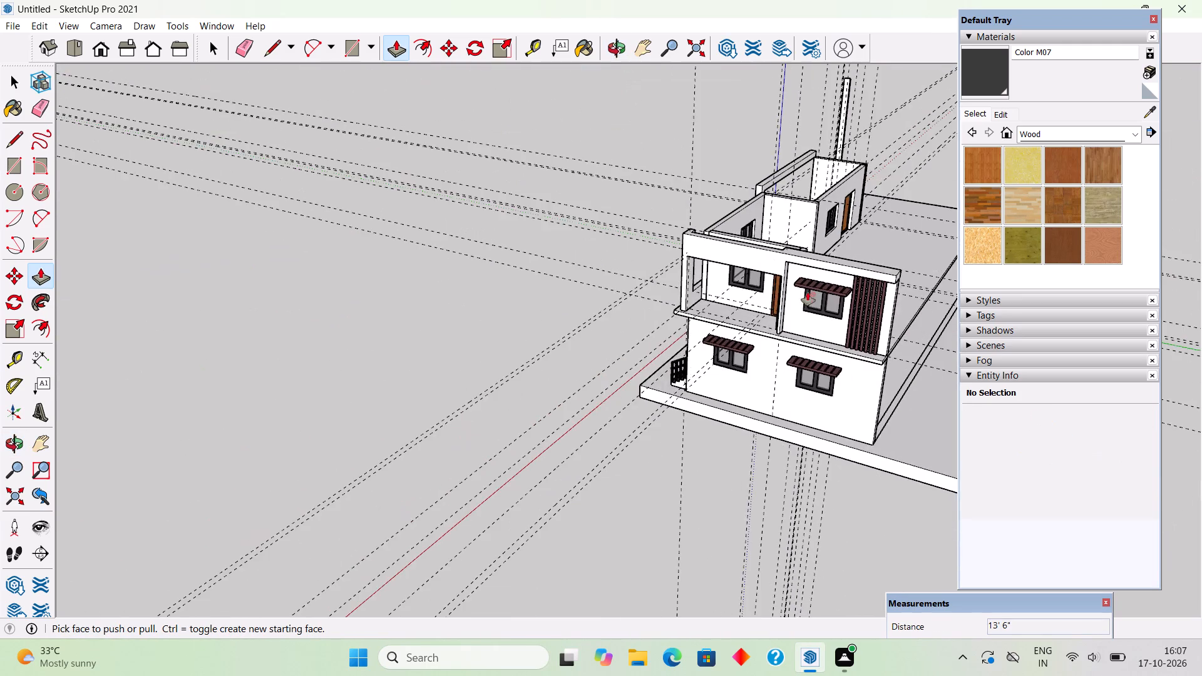
scroll(932, 281, "up", 7)
scroll(858, 293, "up", 4)
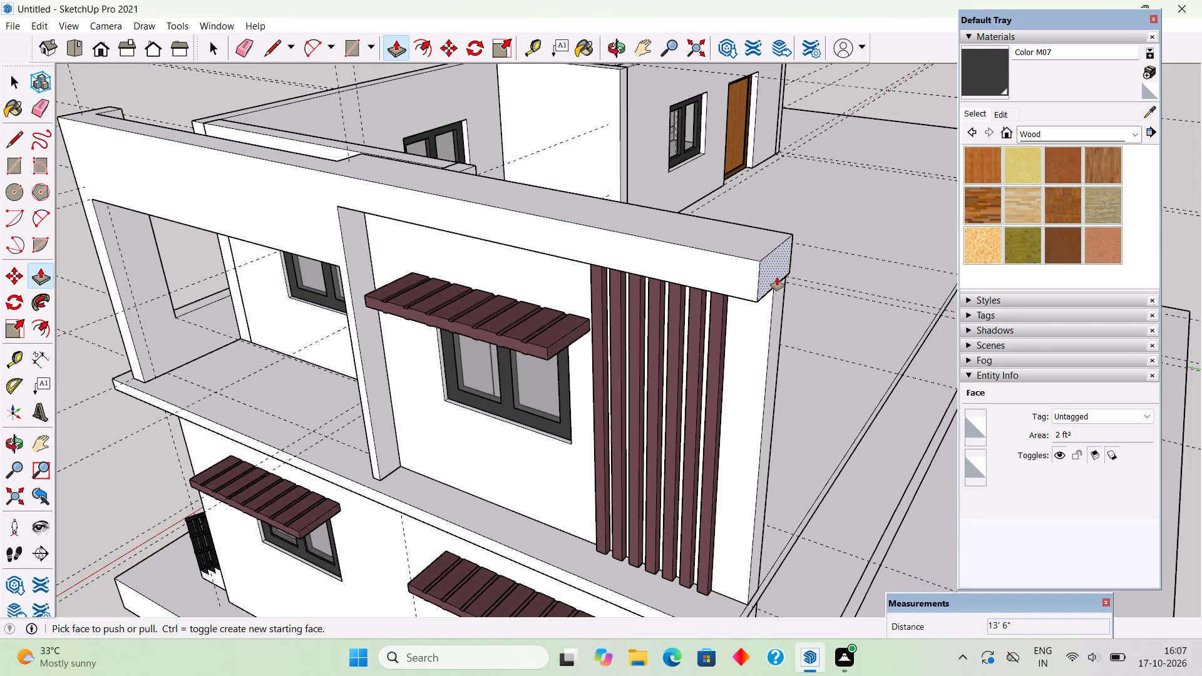
left_click(777, 277)
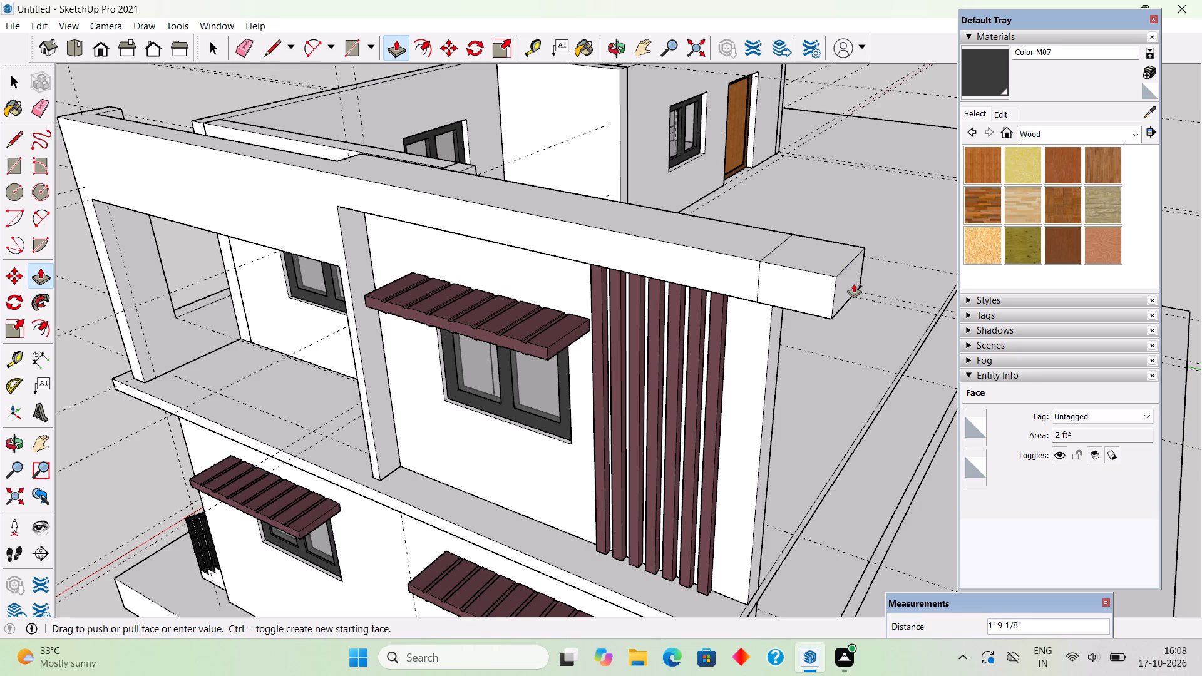
type("2'")
key("Return")
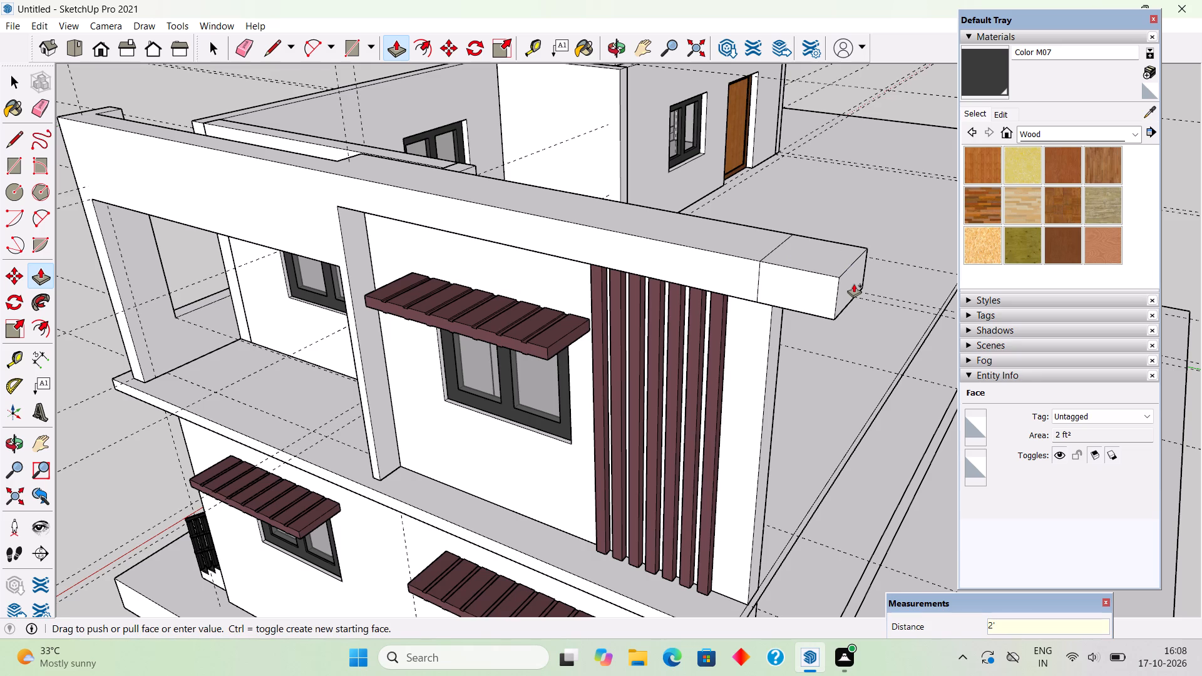
key("space")
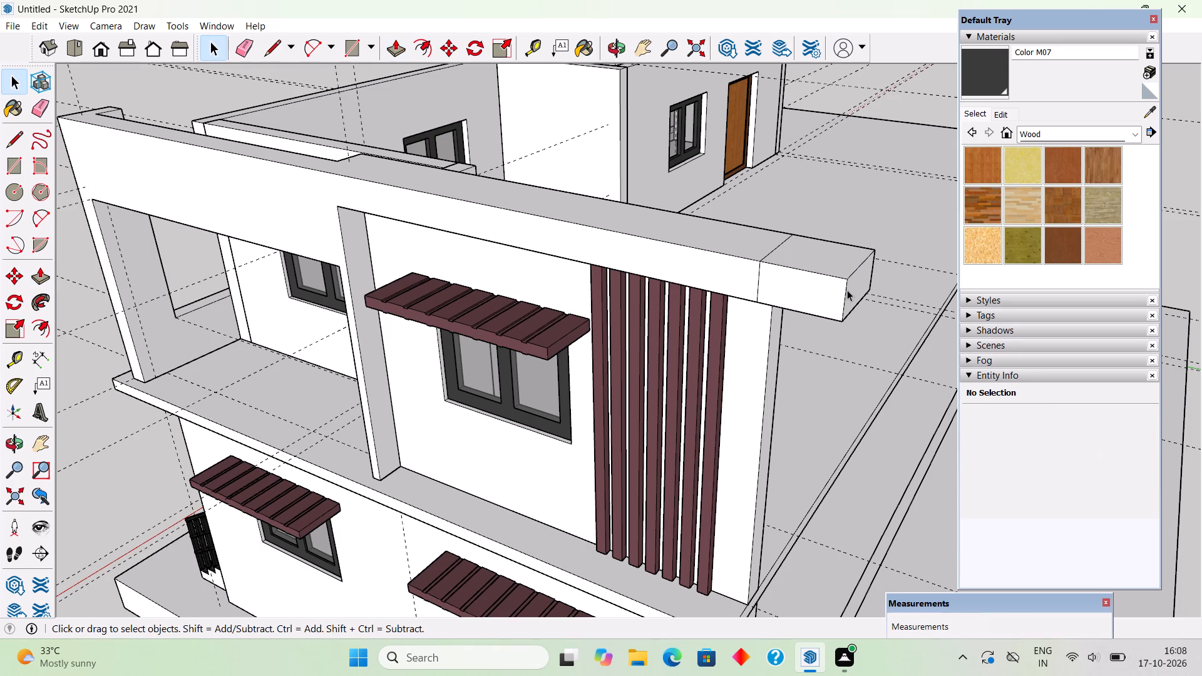
Place a guide across the beam's top, 1' in from the seam where the 2' overhang starts.
scroll(751, 243, "down", 5)
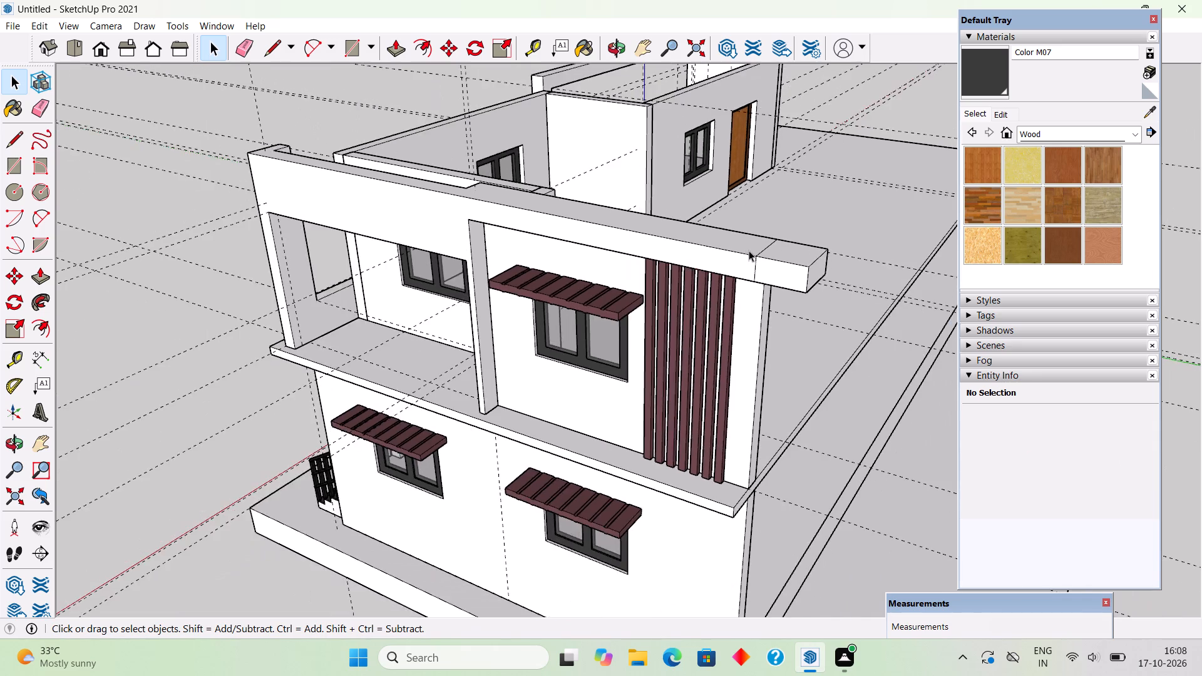
middle_click_drag(763, 345, 870, 386)
scroll(870, 386, "down", 3)
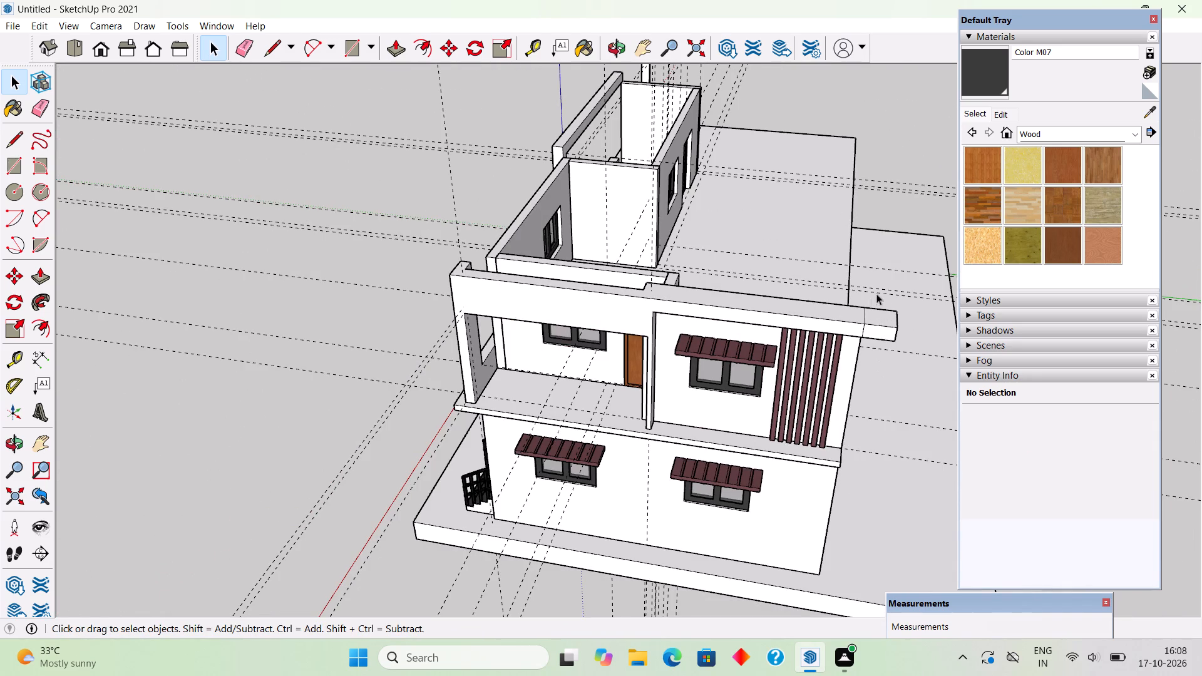
middle_click_drag(867, 304, 835, 368)
scroll(836, 384, "down", 1)
scroll(840, 392, "up", 9)
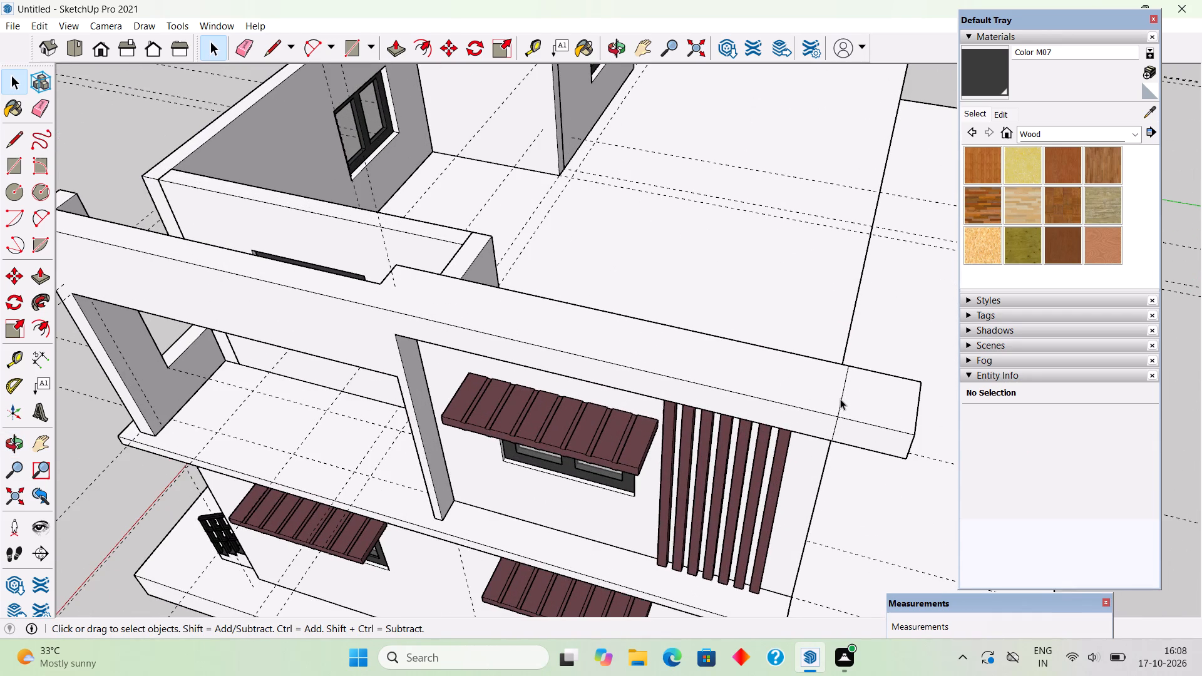
key("t")
left_click(845, 396)
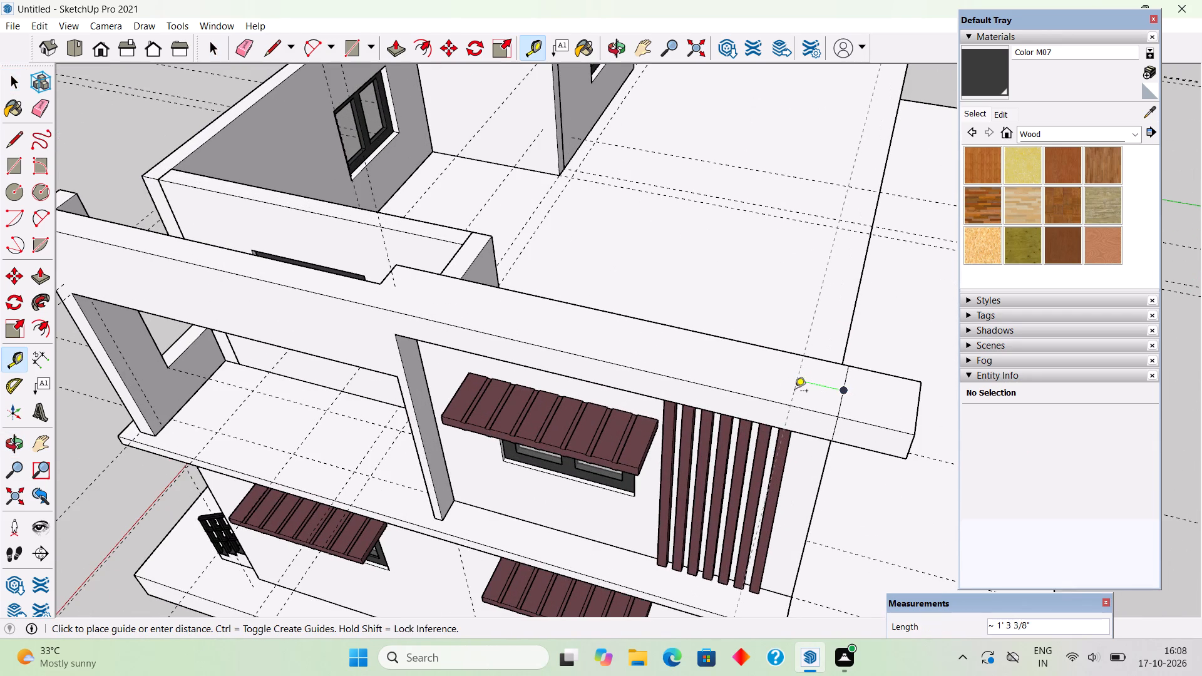
type("1'")
key("Return")
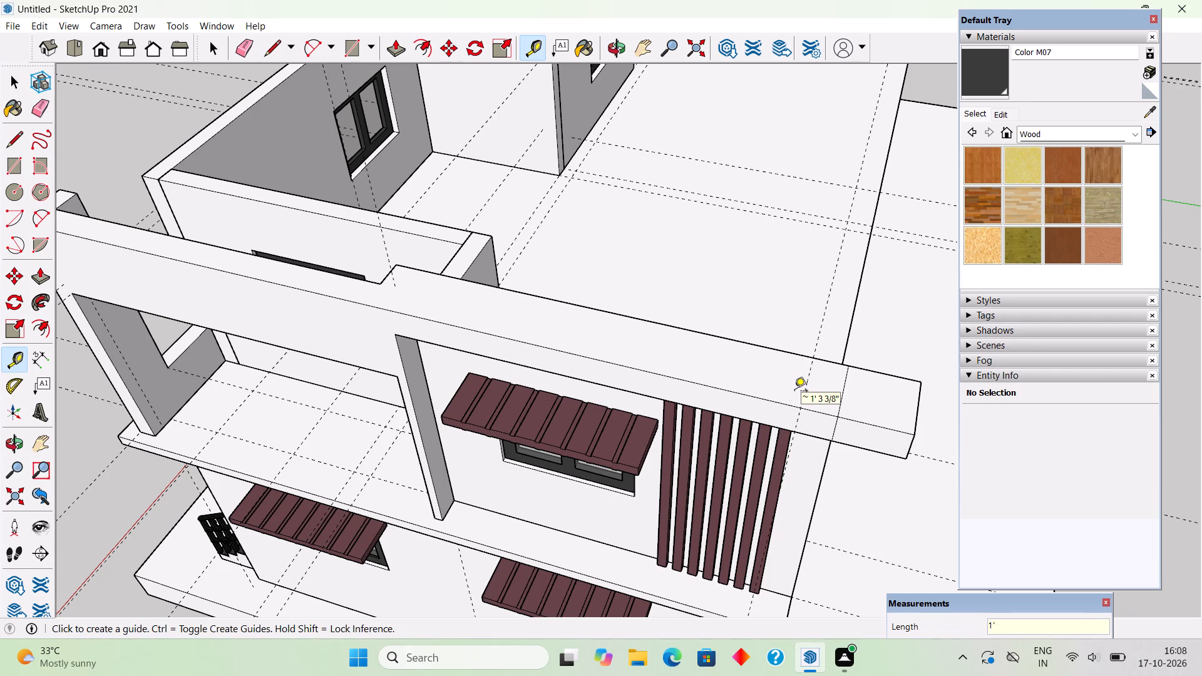
Draw a 2' line across the beam's top along the 1' guide and pull the strip beside the overhang up 3'.
key("l")
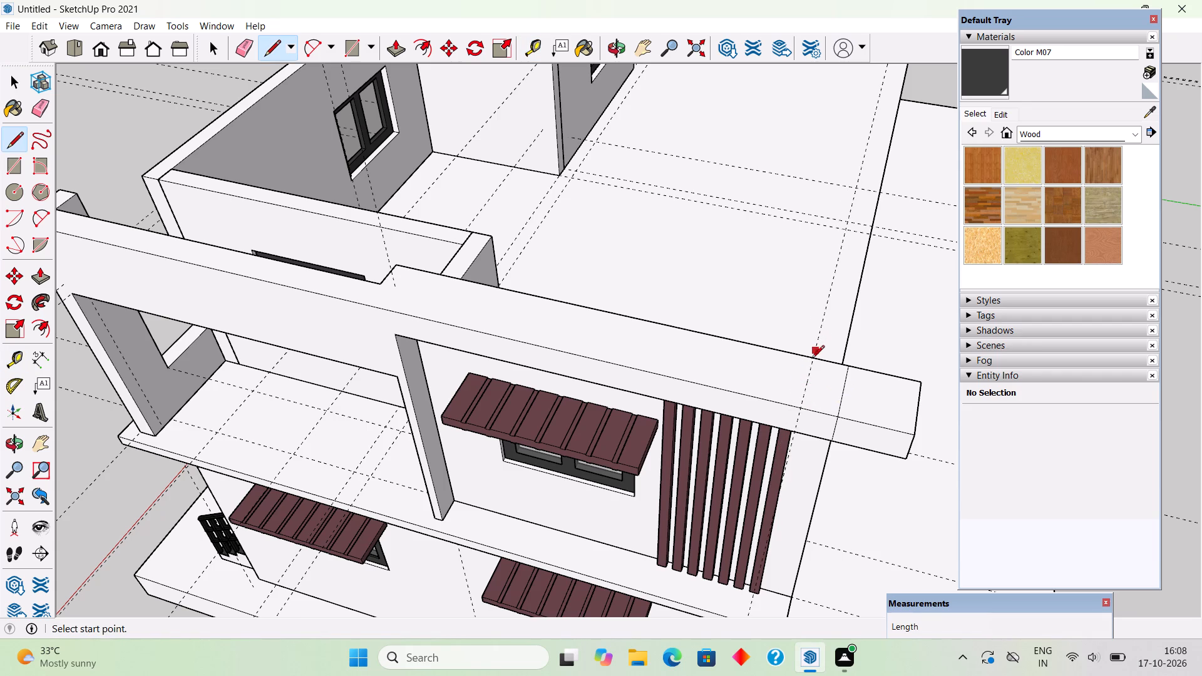
left_click(811, 359)
left_click(804, 410)
key("p")
left_click(819, 382)
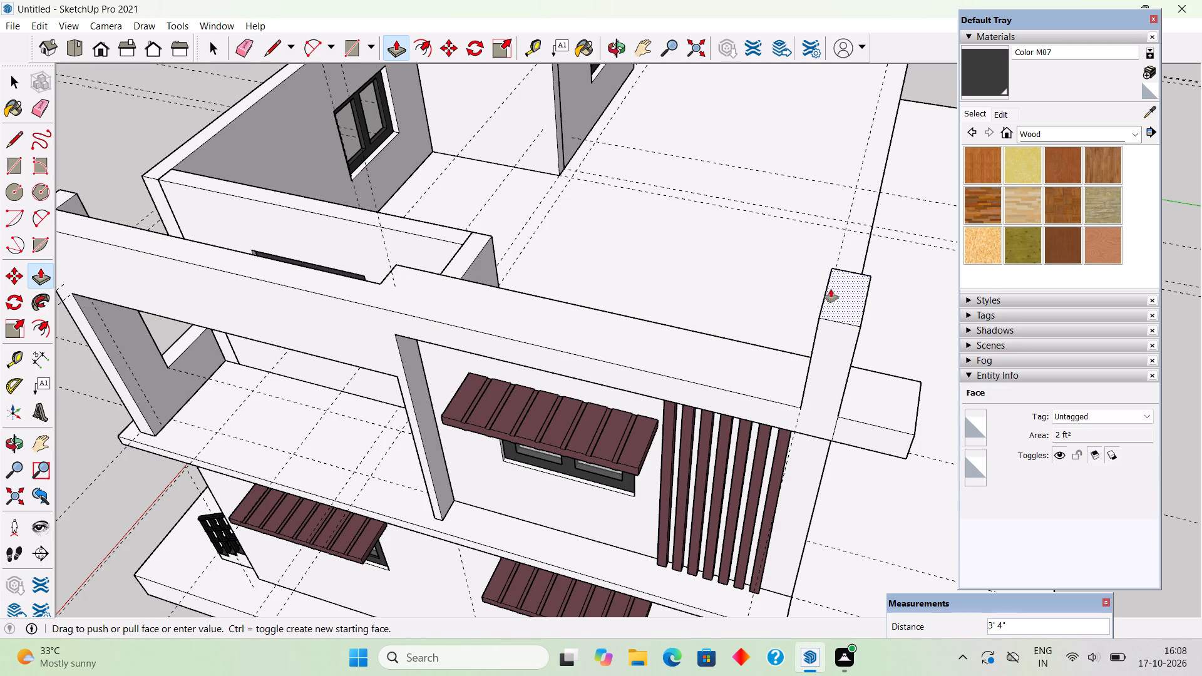
type("3'")
key("Return")
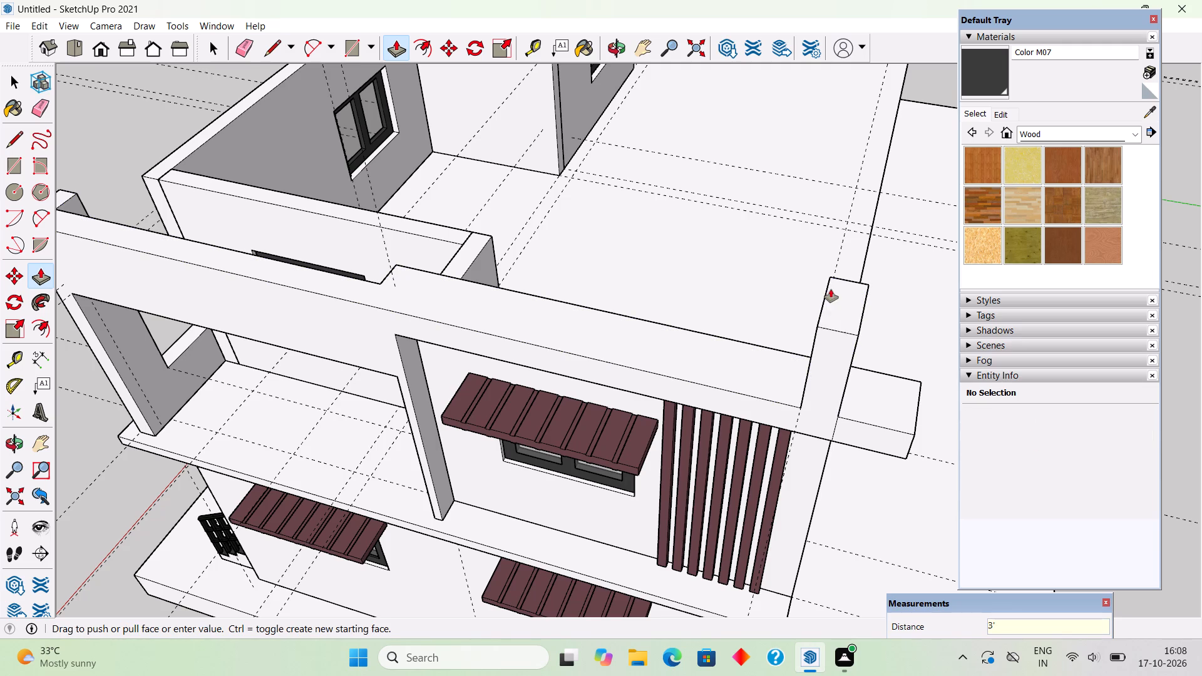
Push the top face of the beam's 2' overhang down through its full thickness, cutting it off beside the raised block.
left_click(868, 386)
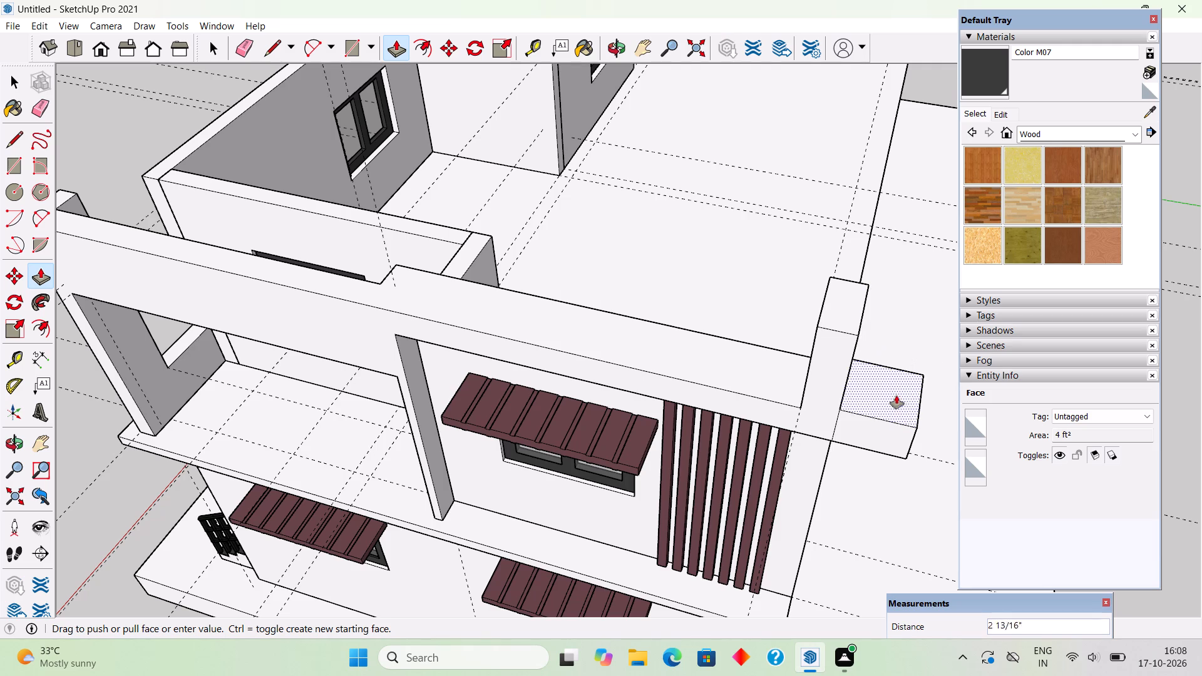
left_click(900, 431)
middle_click_drag(860, 331, 761, 244)
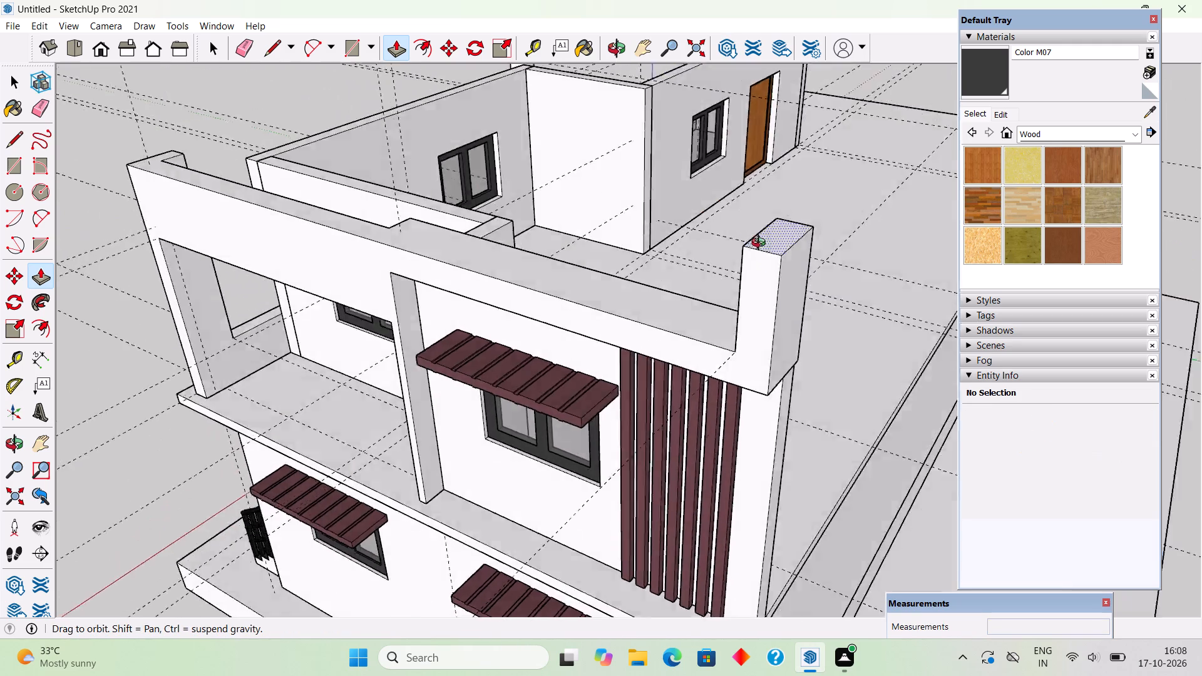
middle_click_drag(761, 244, 712, 236)
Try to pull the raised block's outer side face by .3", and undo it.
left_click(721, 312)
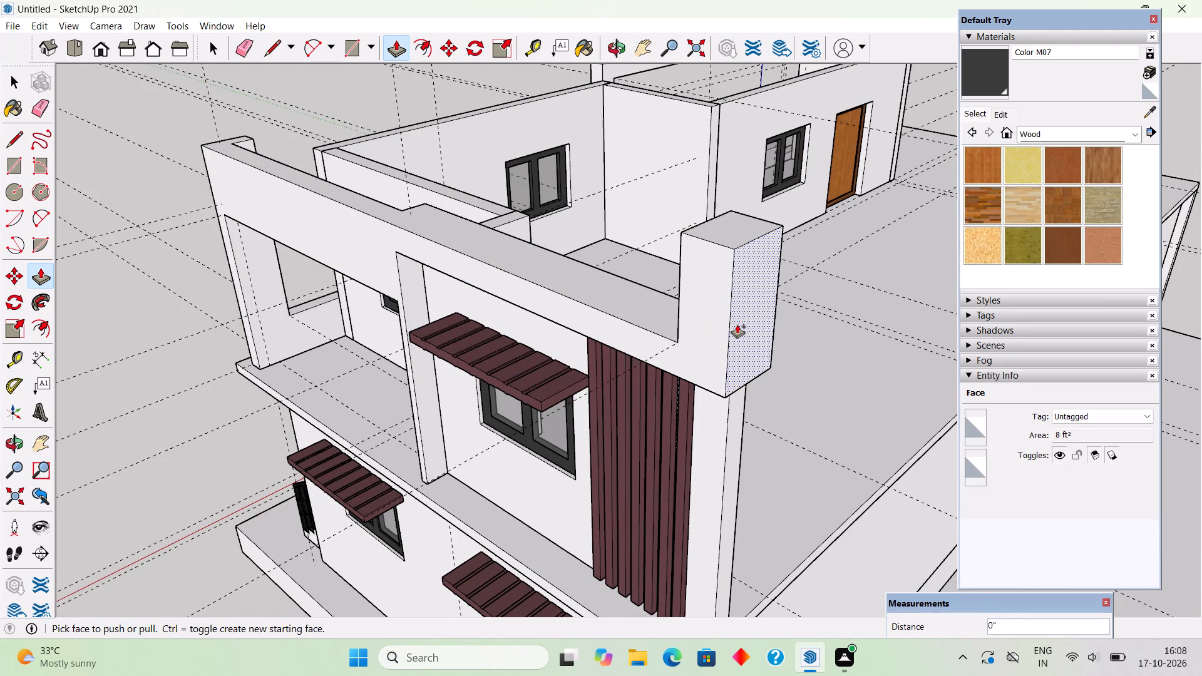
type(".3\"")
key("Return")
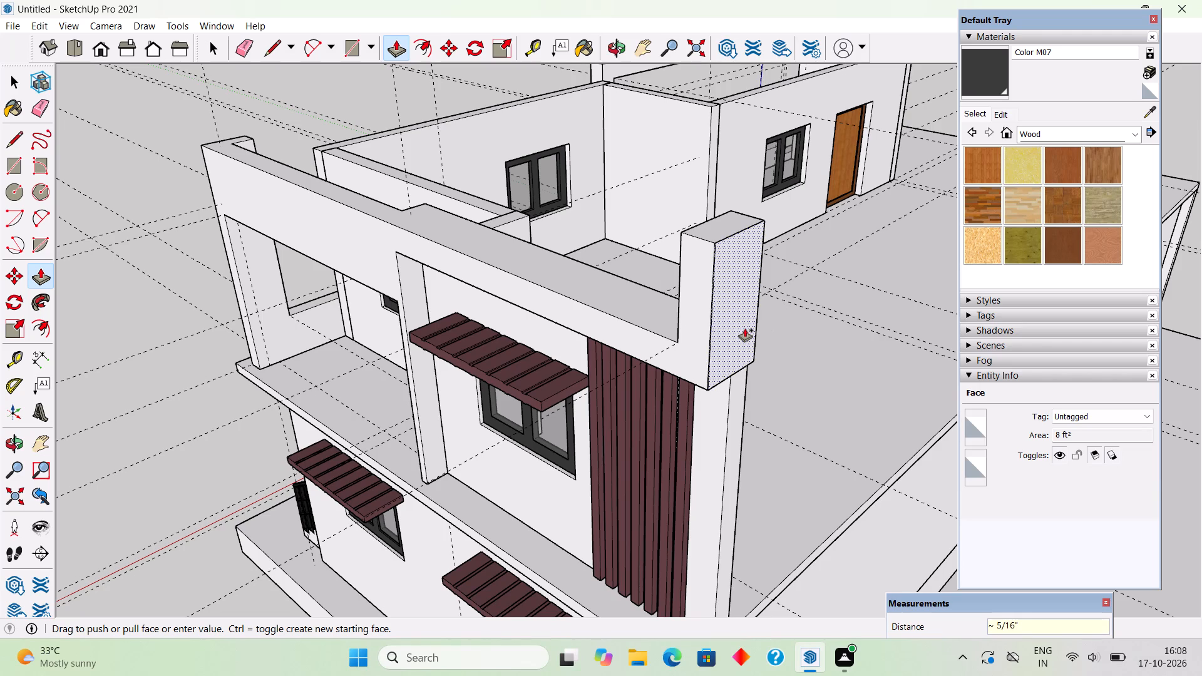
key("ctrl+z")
Pull the raised block's outer side face out .5" and then a further 2'.
left_click(746, 329)
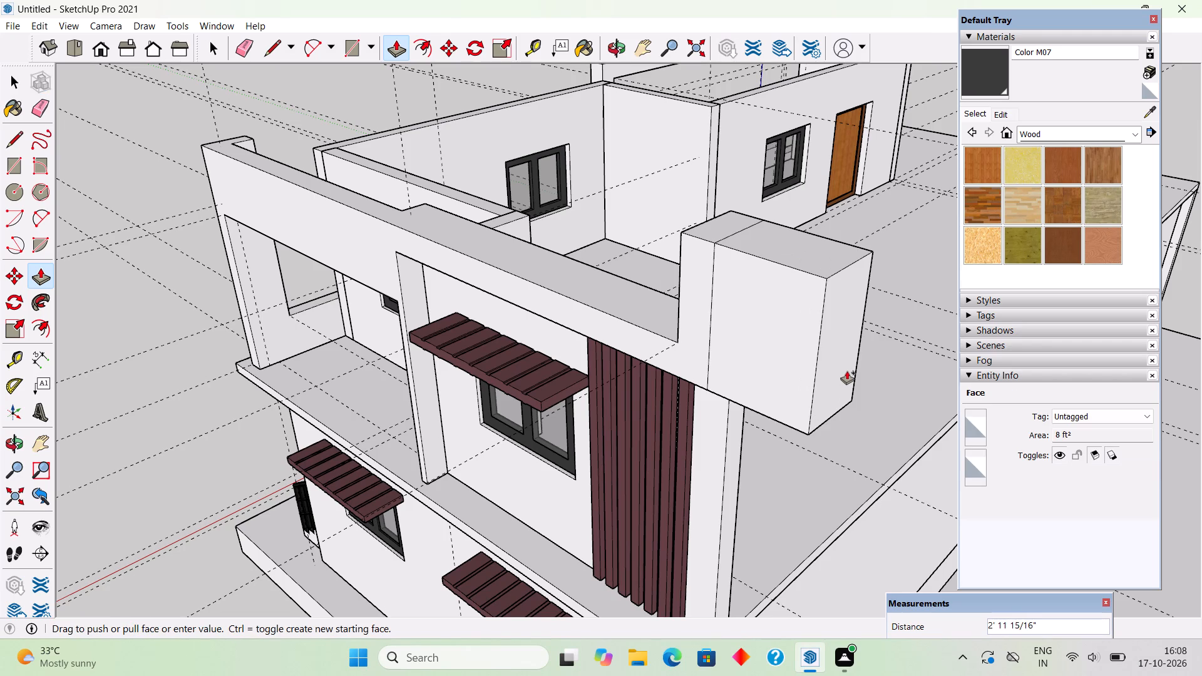
type(".5\"")
key("Return")
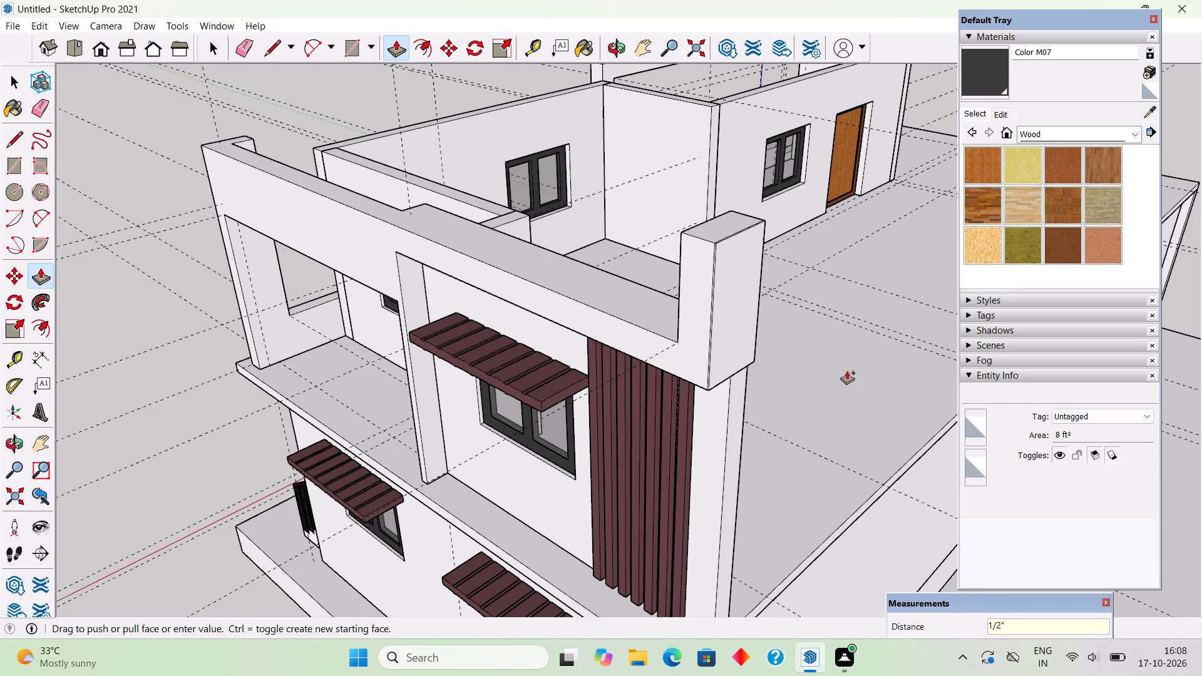
left_click(746, 317)
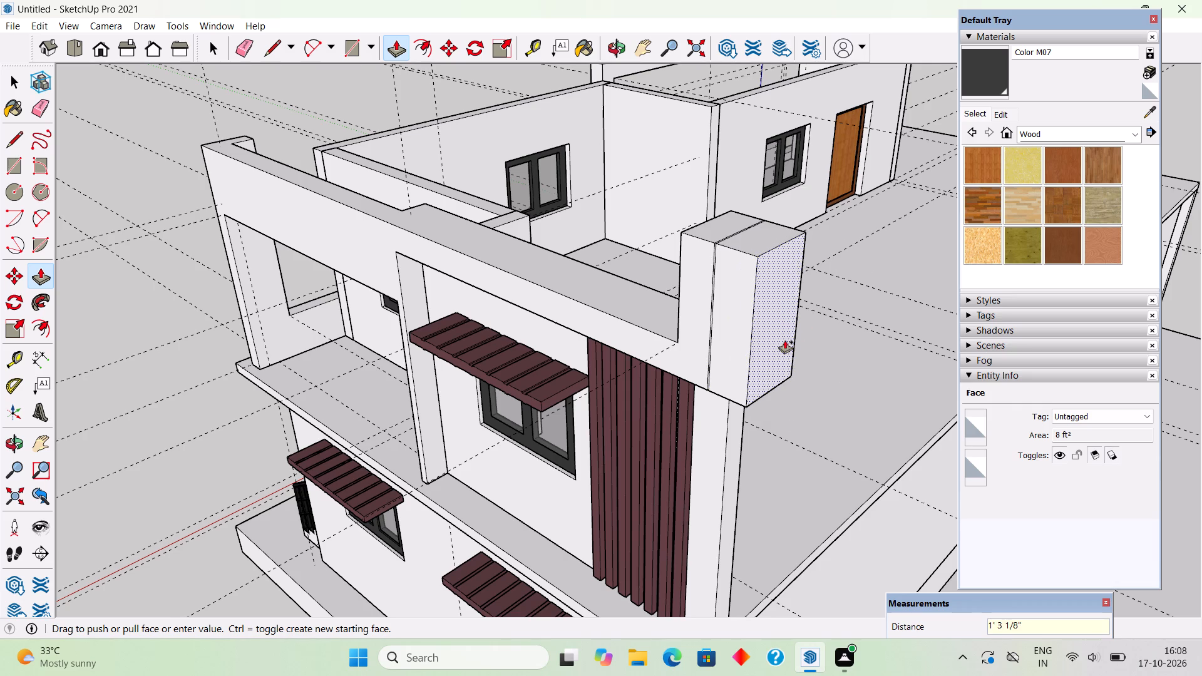
type("2'")
key("Return")
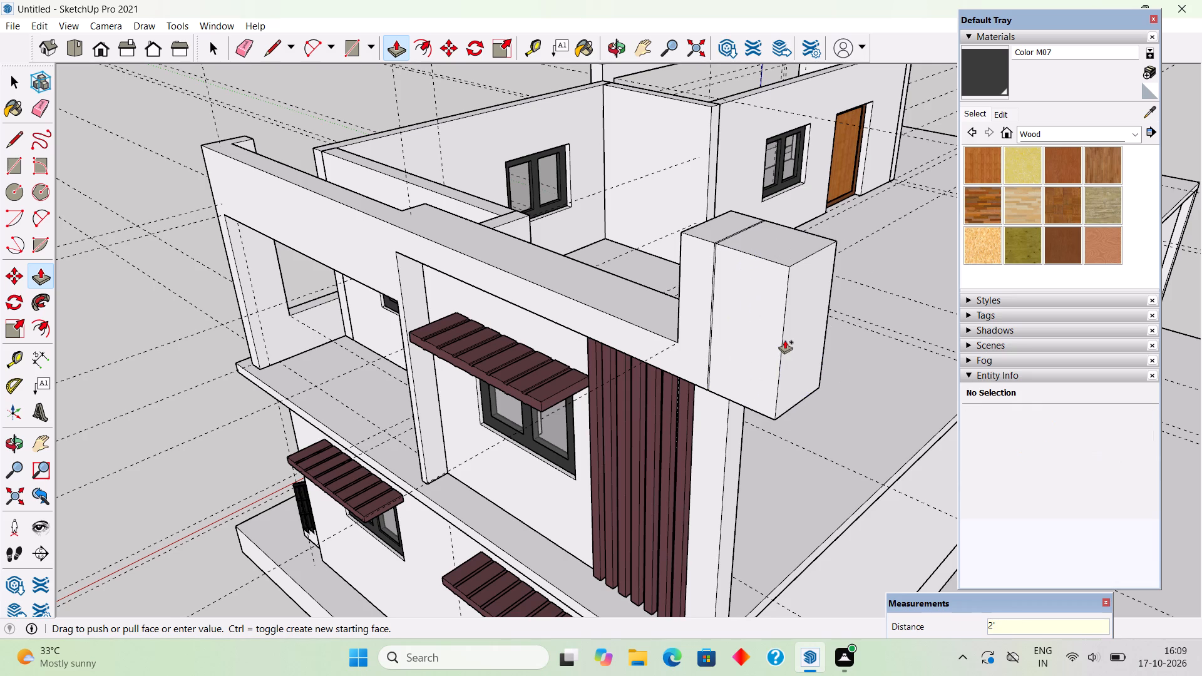
key("space")
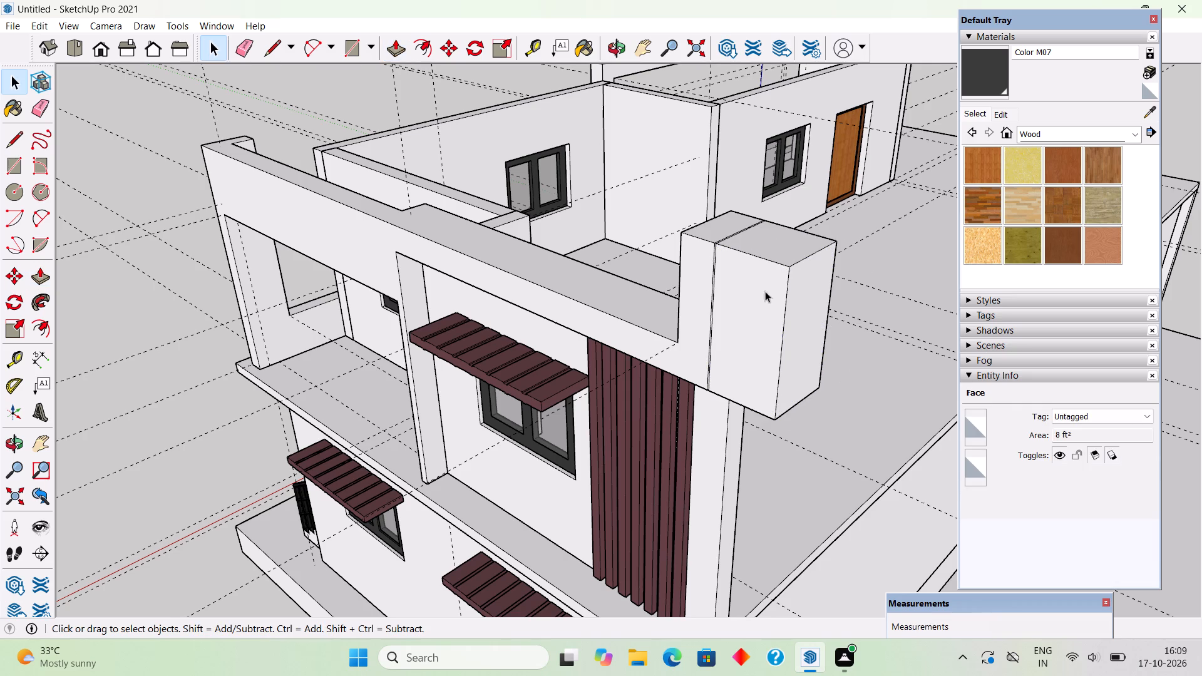
Examine the front facade with the extended beam and the raised end block from above and straight on.
scroll(600, 292, "down", 1)
middle_click_drag(510, 272, 695, 350)
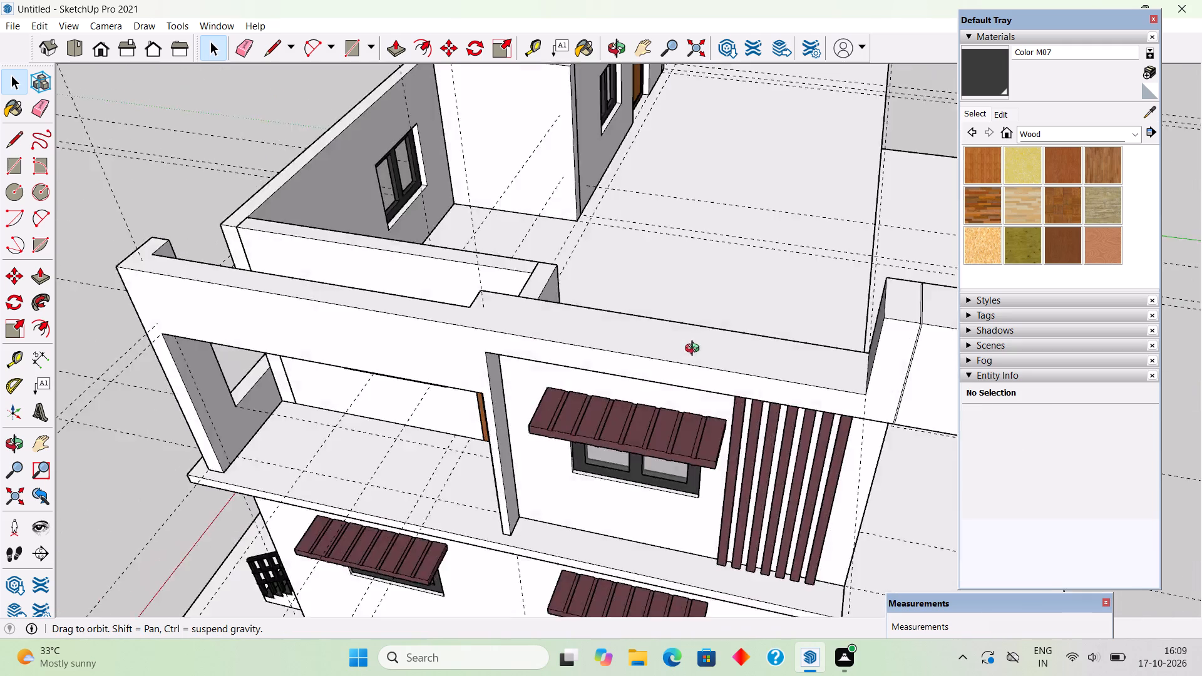
middle_click_drag(695, 350, 794, 287)
scroll(795, 285, "down", 4)
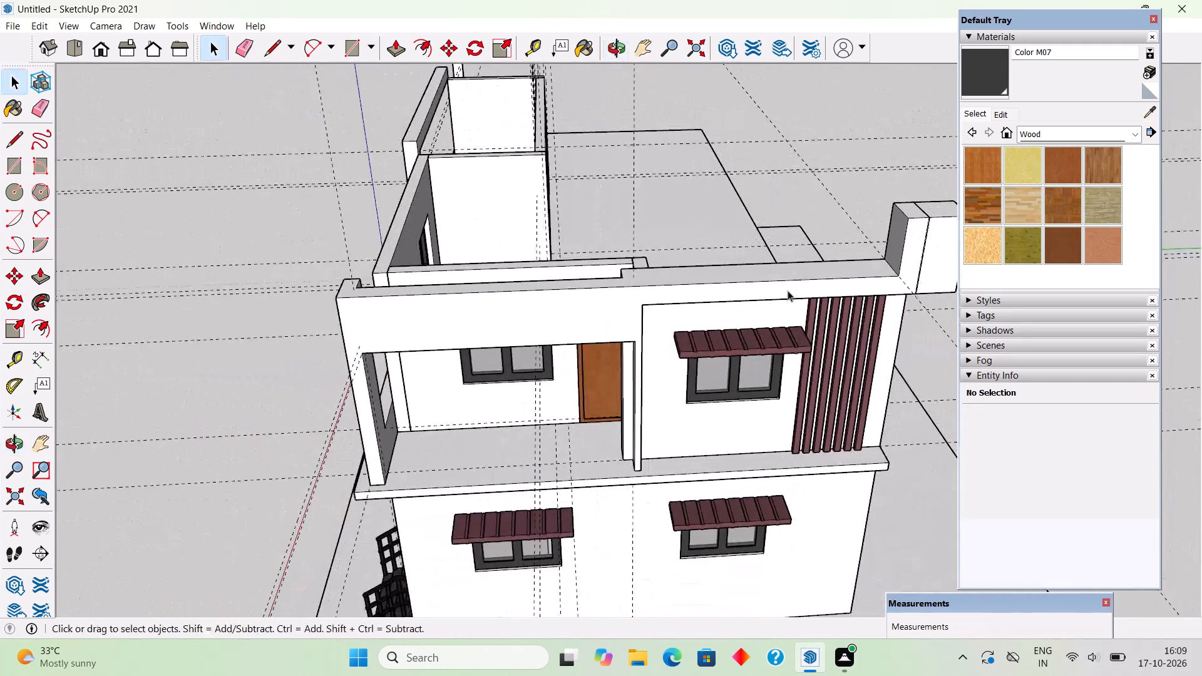
scroll(784, 329, "down", 2)
scroll(813, 381, "down", 1)
middle_click_drag(816, 384, 781, 195)
scroll(781, 195, "up", 2)
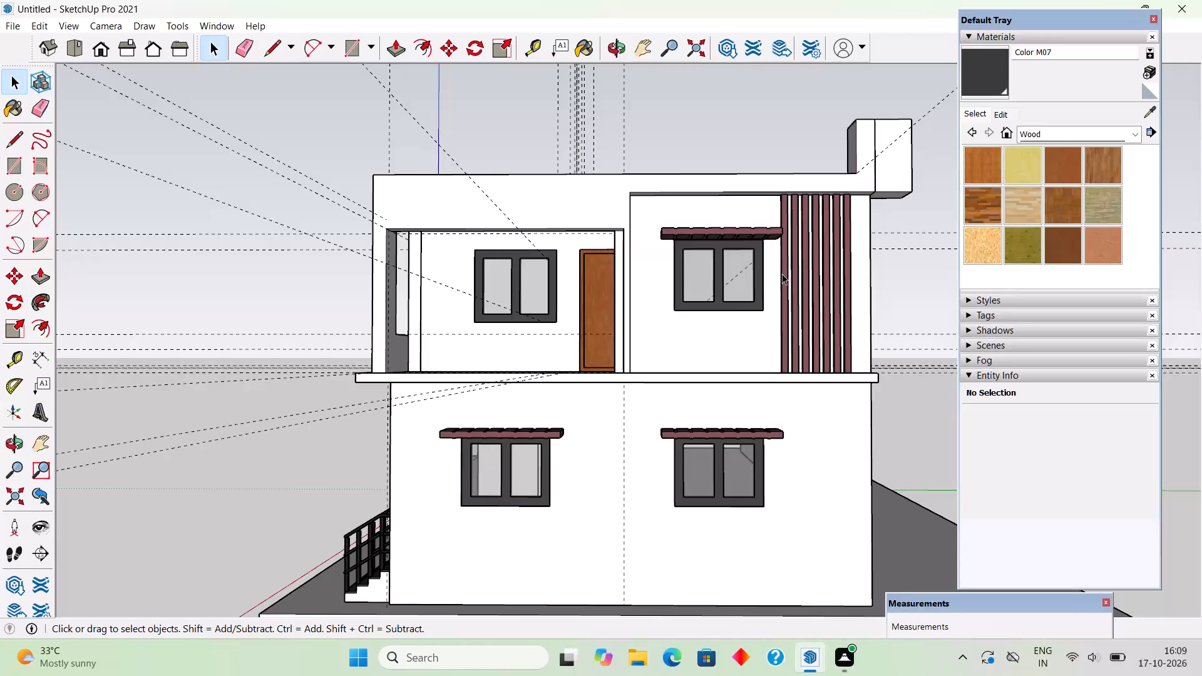
scroll(782, 274, "down", 1)
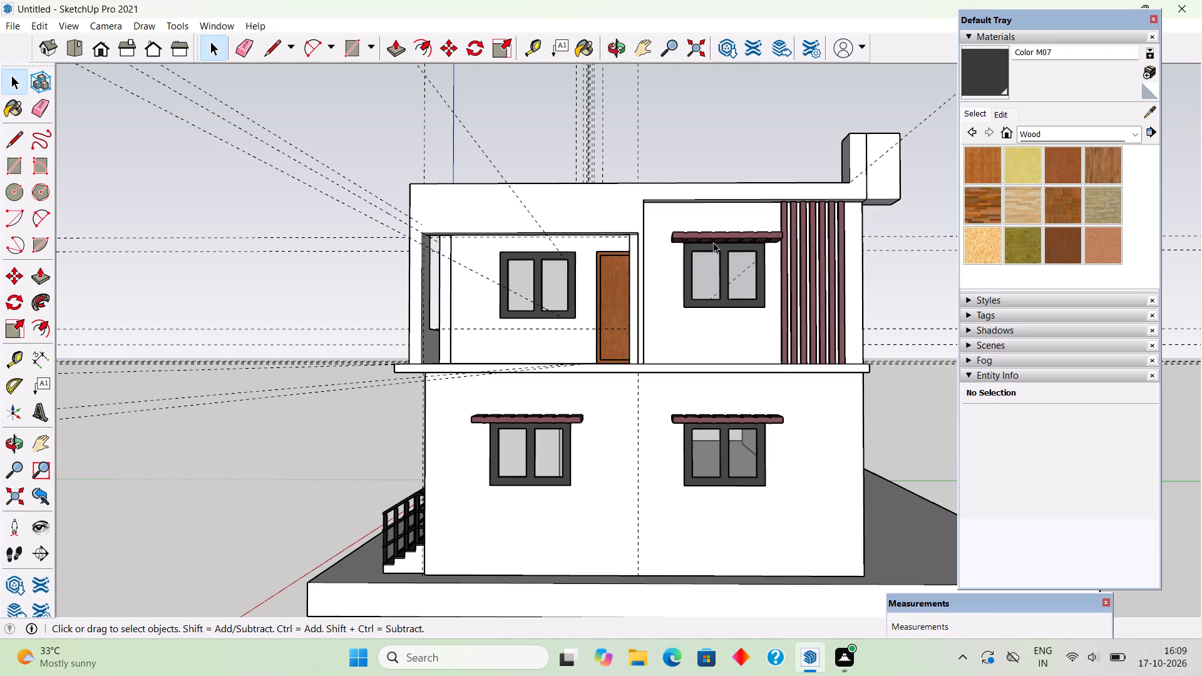
scroll(714, 235, "up", 1)
Place a guide on the front balcony floor, 9" from the existing lengthwise guide towards the slab's outer edge.
middle_click_drag(630, 269, 627, 387)
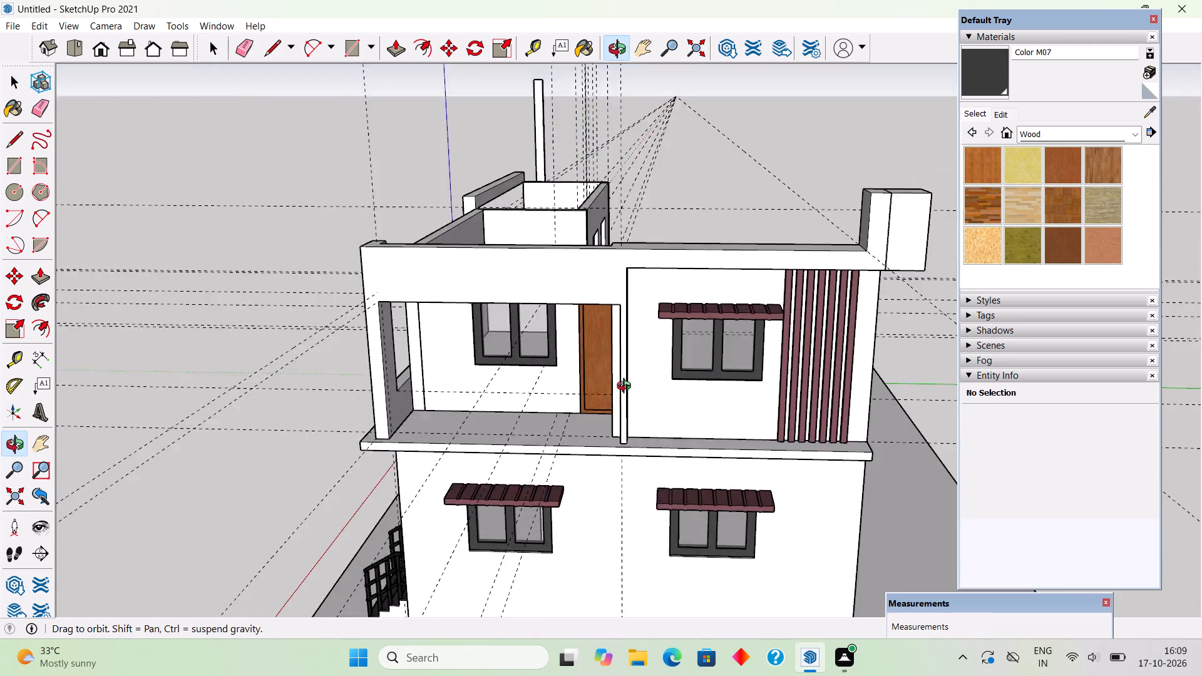
middle_click_drag(627, 387, 647, 396)
scroll(609, 429, "up", 4)
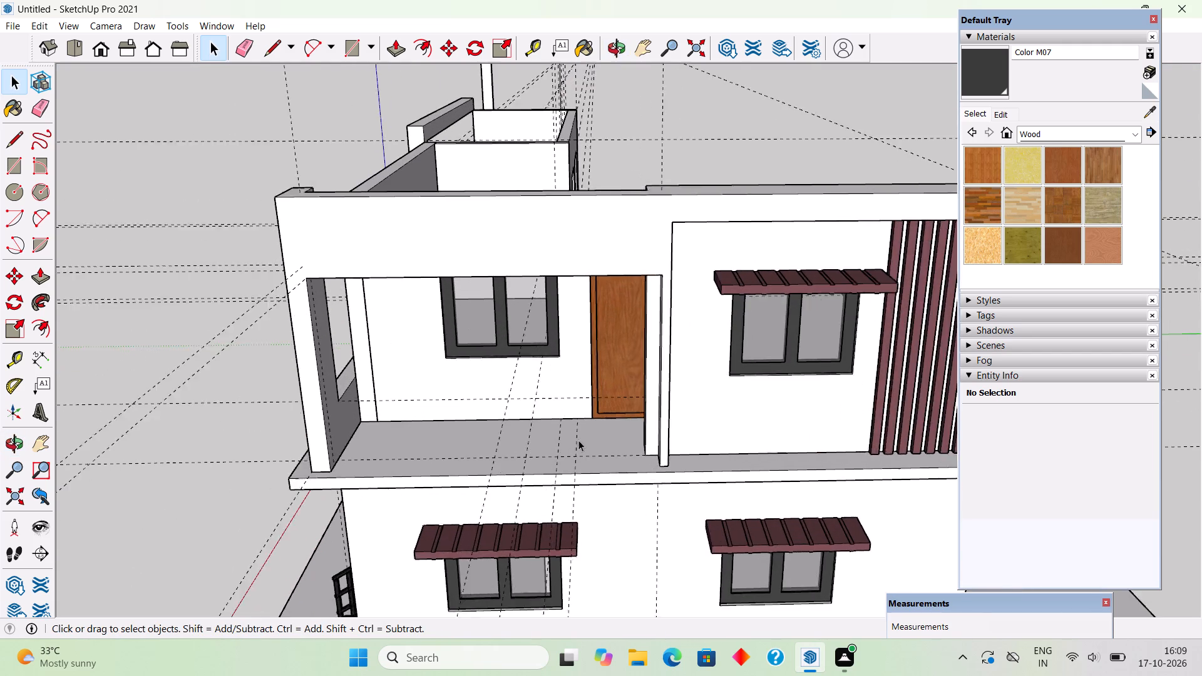
middle_click_drag(569, 448, 521, 526)
scroll(379, 483, "up", 6)
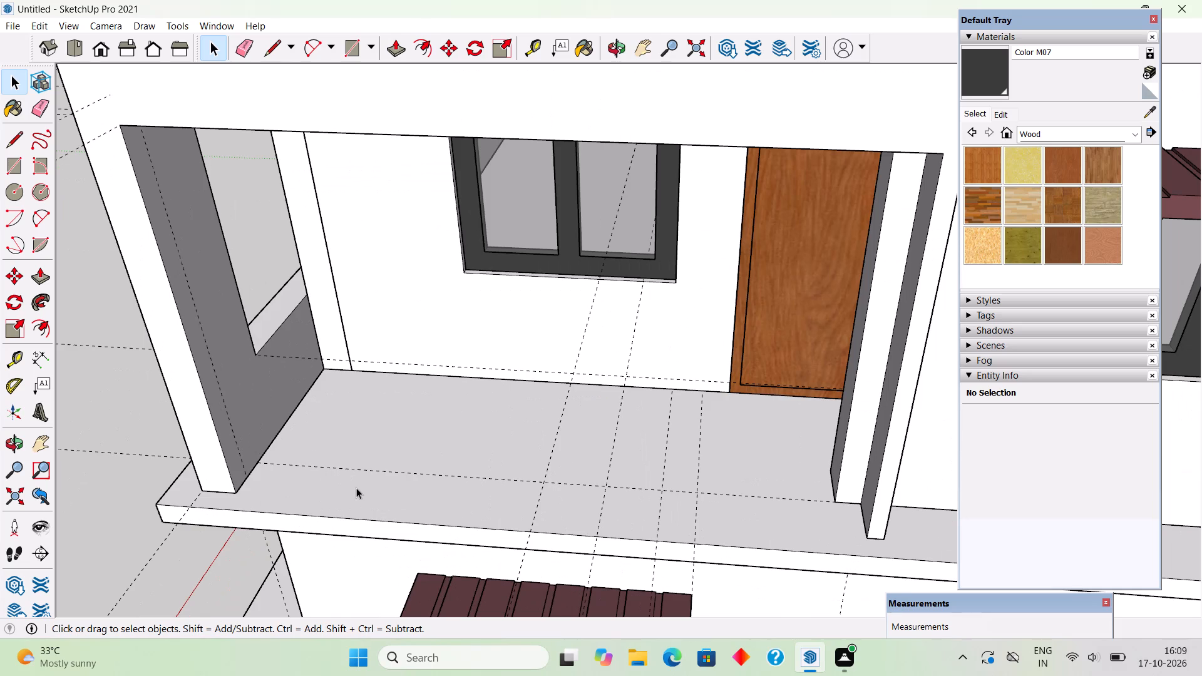
middle_click_drag(391, 505, 390, 548)
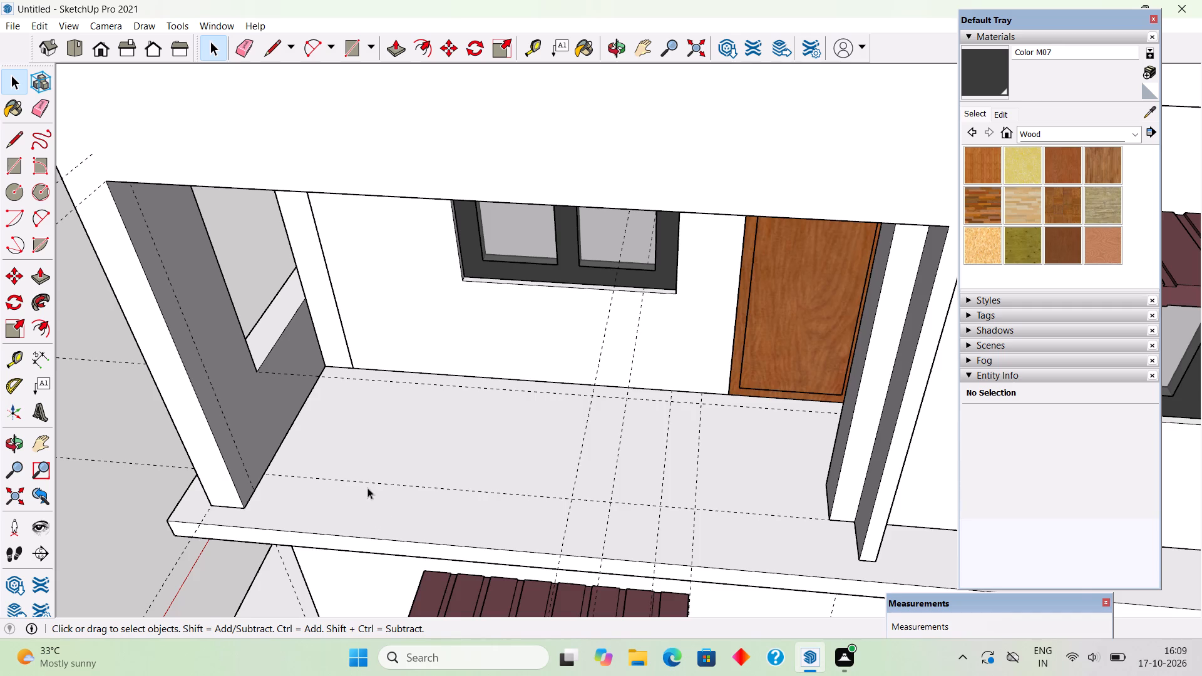
scroll(355, 483, "up", 7)
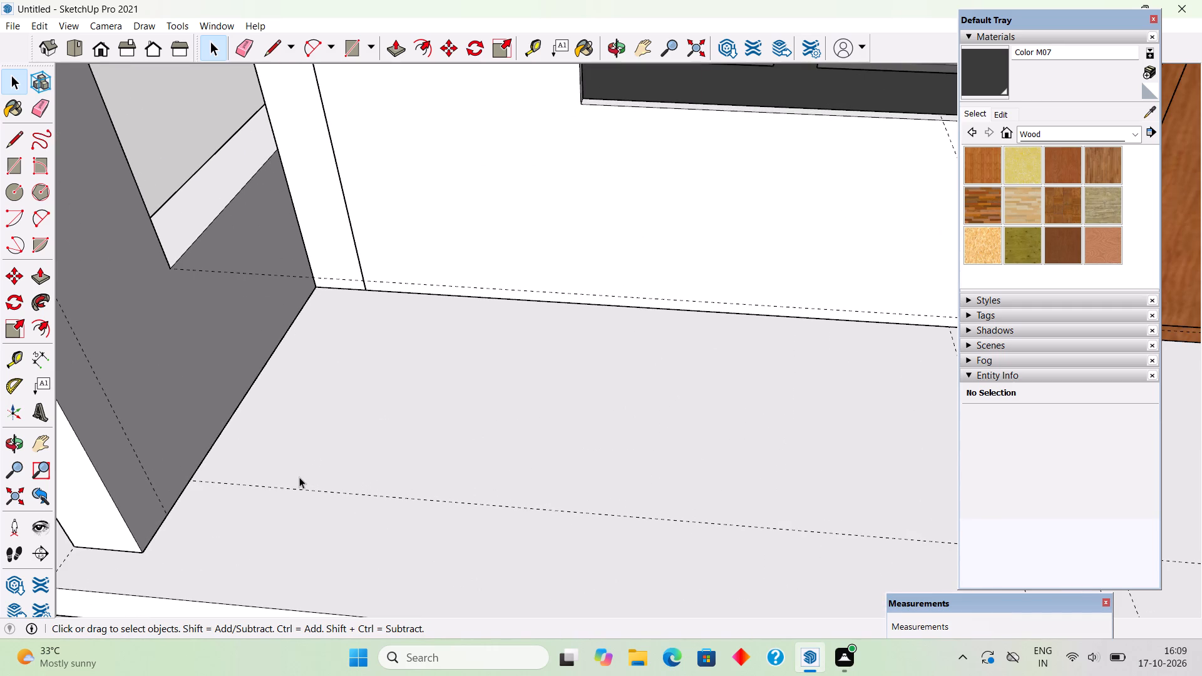
key("t")
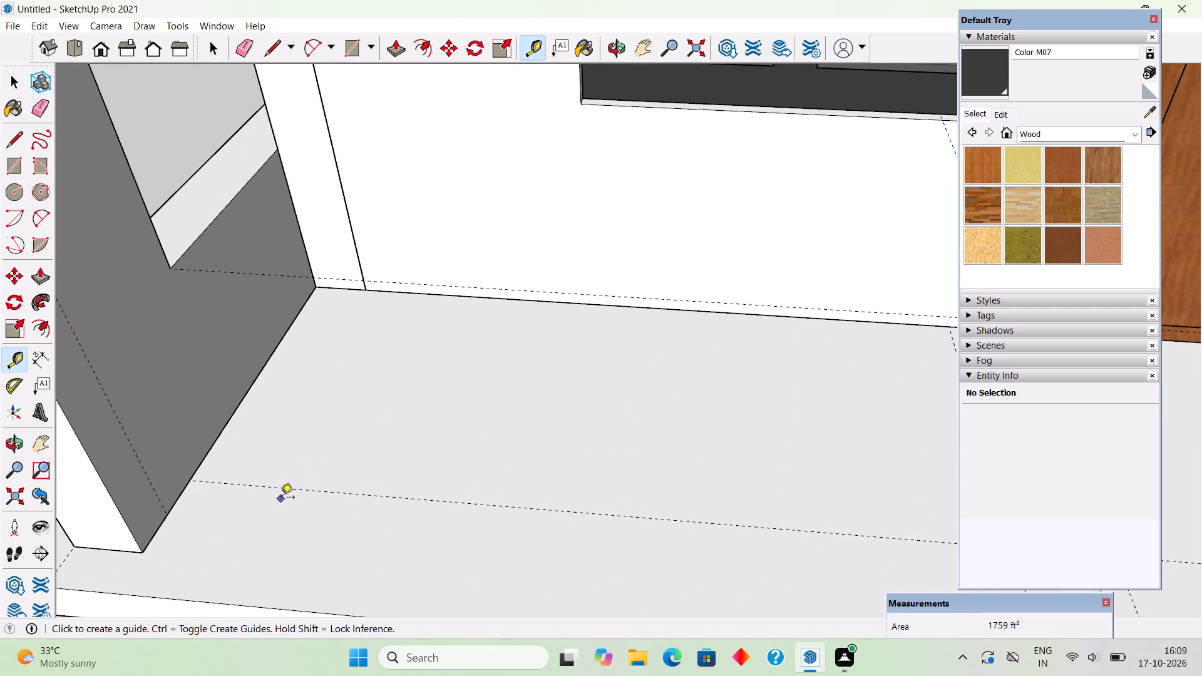
left_click(290, 489)
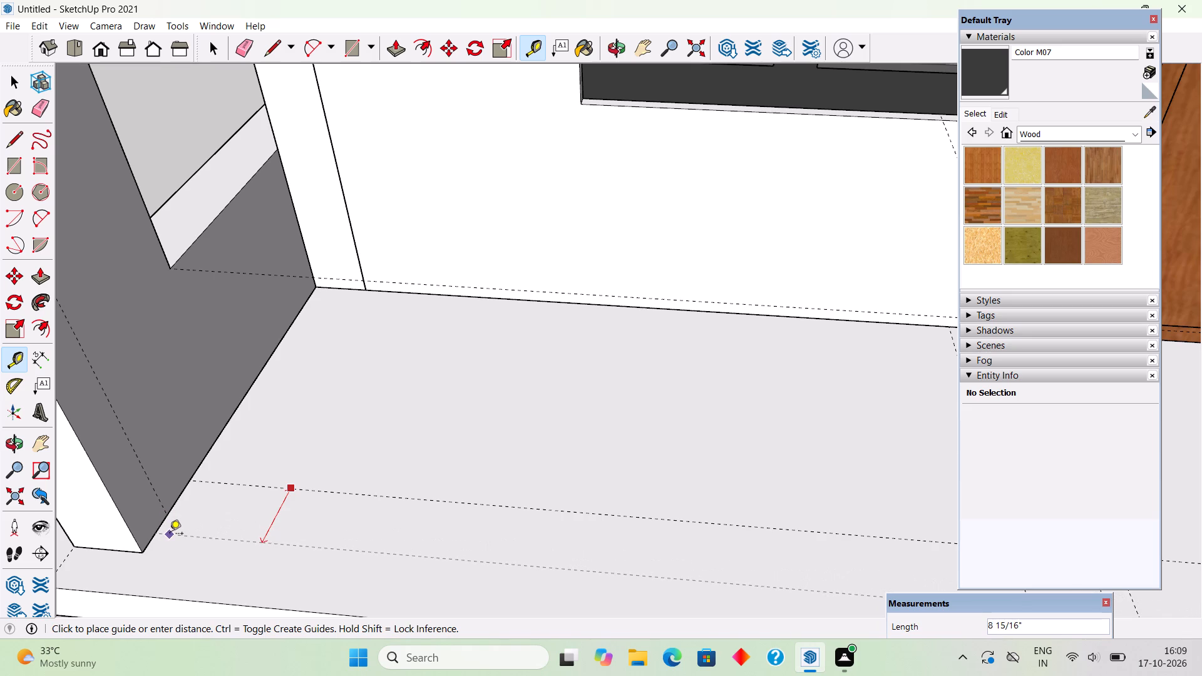
type("9\"")
key("Return")
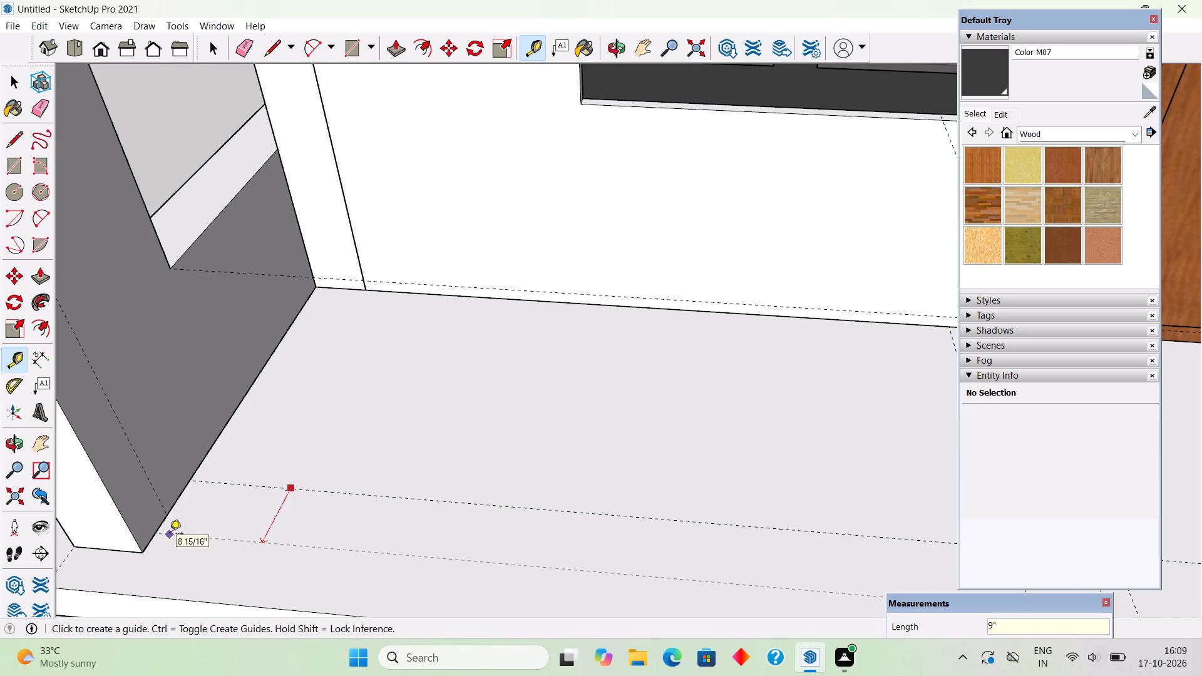
Draw a 9" by 13' 2" rectangle on the balcony floor between the two guides, spanning from pillar to pillar.
key("r")
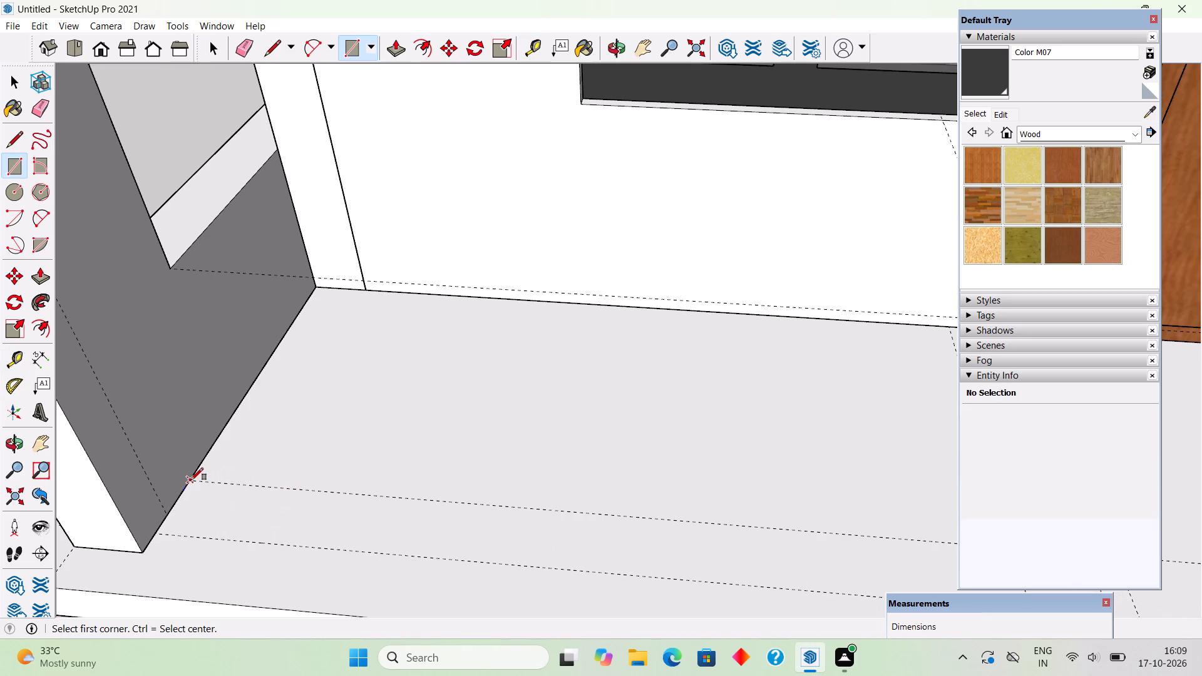
left_click(191, 480)
scroll(235, 528, "down", 3)
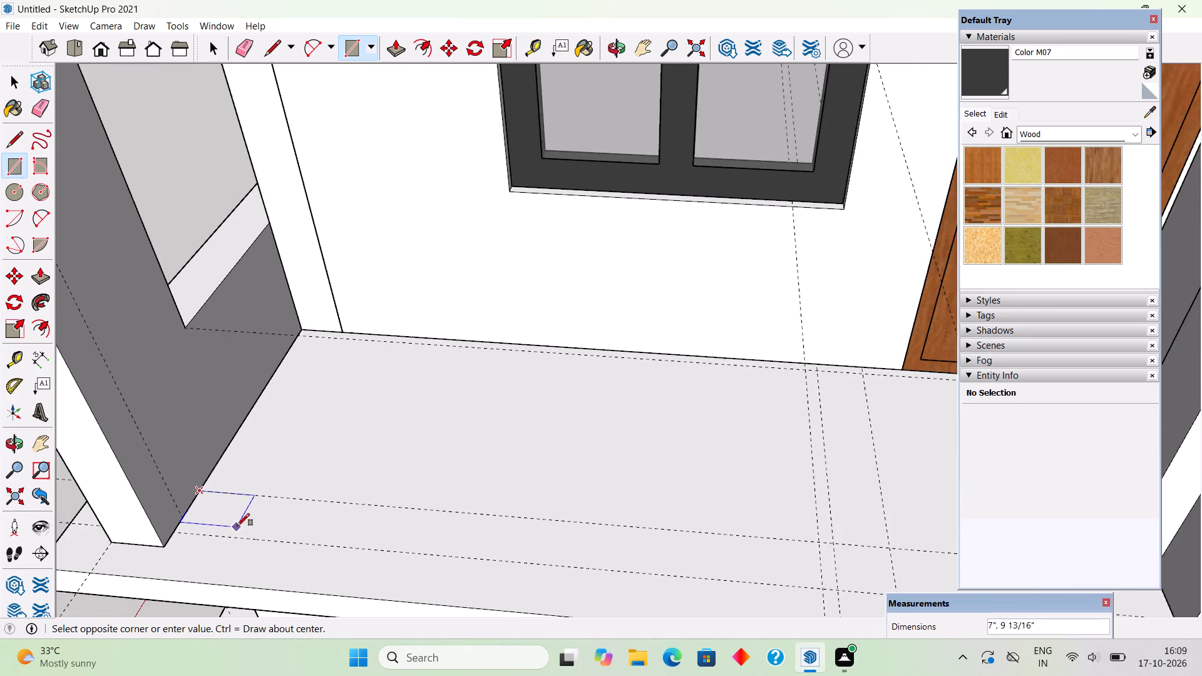
scroll(237, 526, "down", 5)
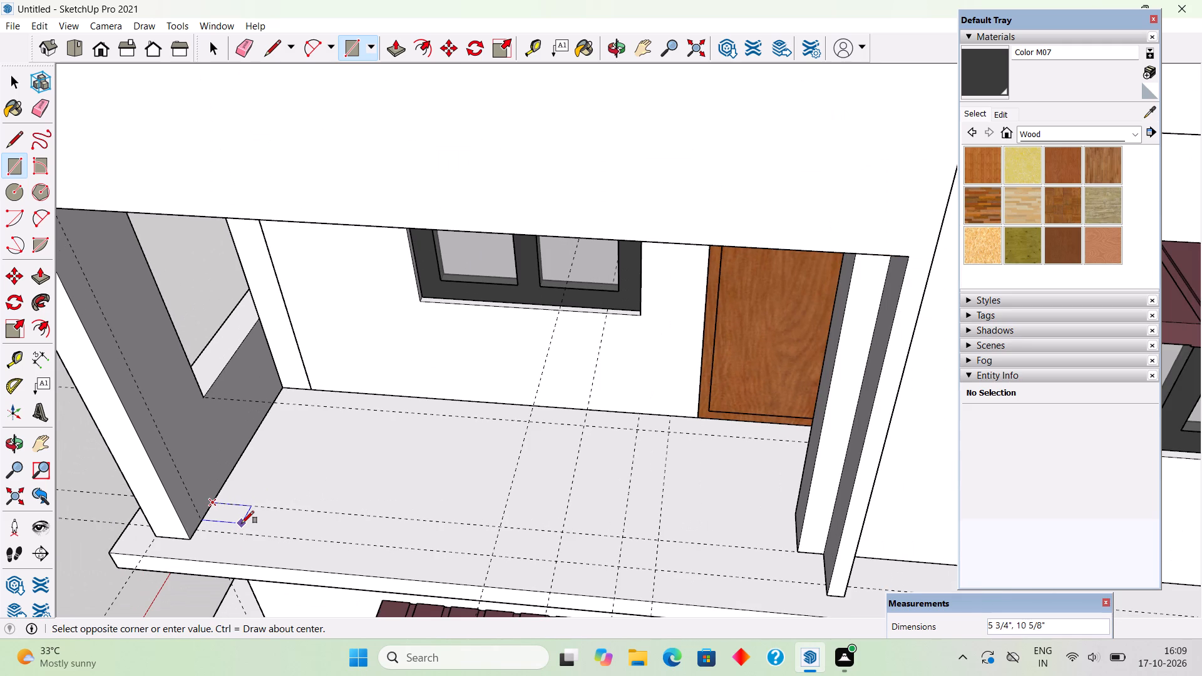
scroll(242, 523, "down", 3)
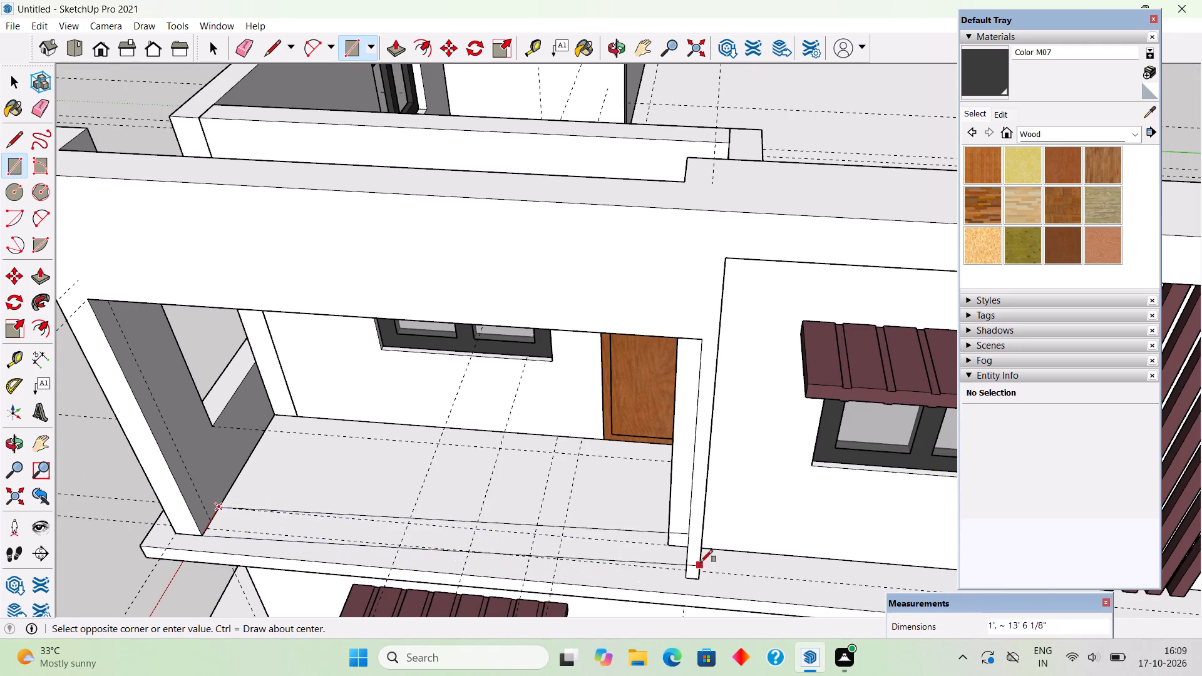
scroll(702, 561, "up", 6)
middle_click_drag(686, 575, 747, 579)
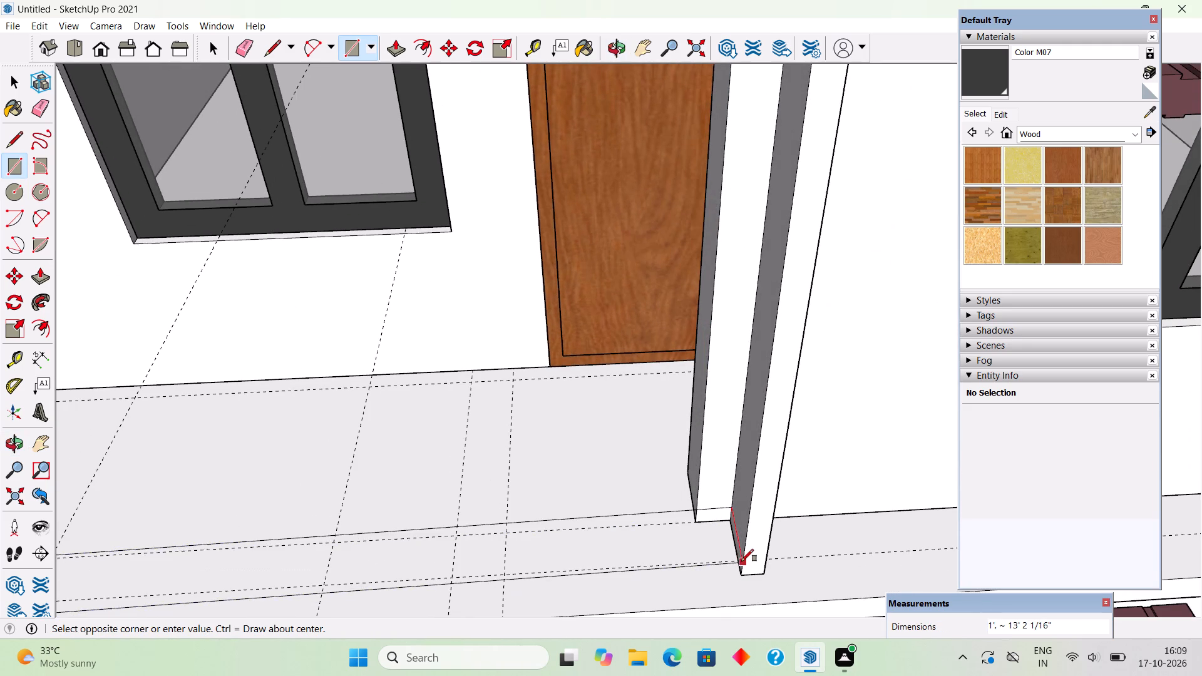
scroll(733, 565, "up", 4)
left_click(742, 561)
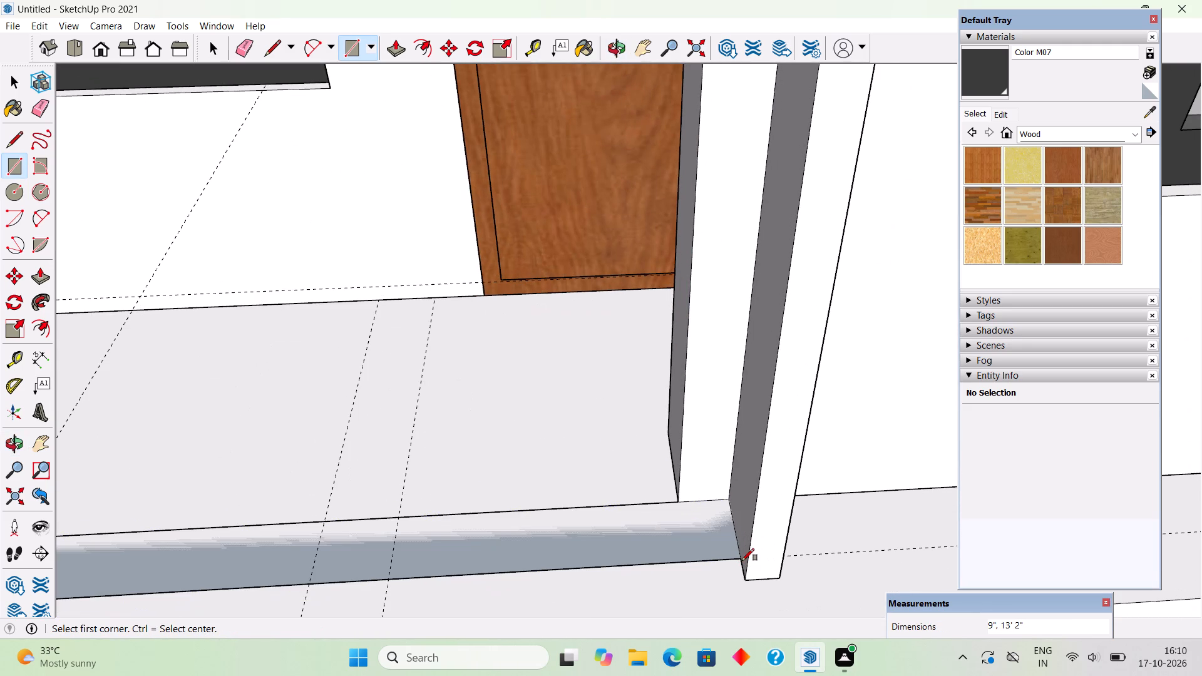
Pull the balcony rectangle up 1' to form a low parapet between the pillars.
key("p")
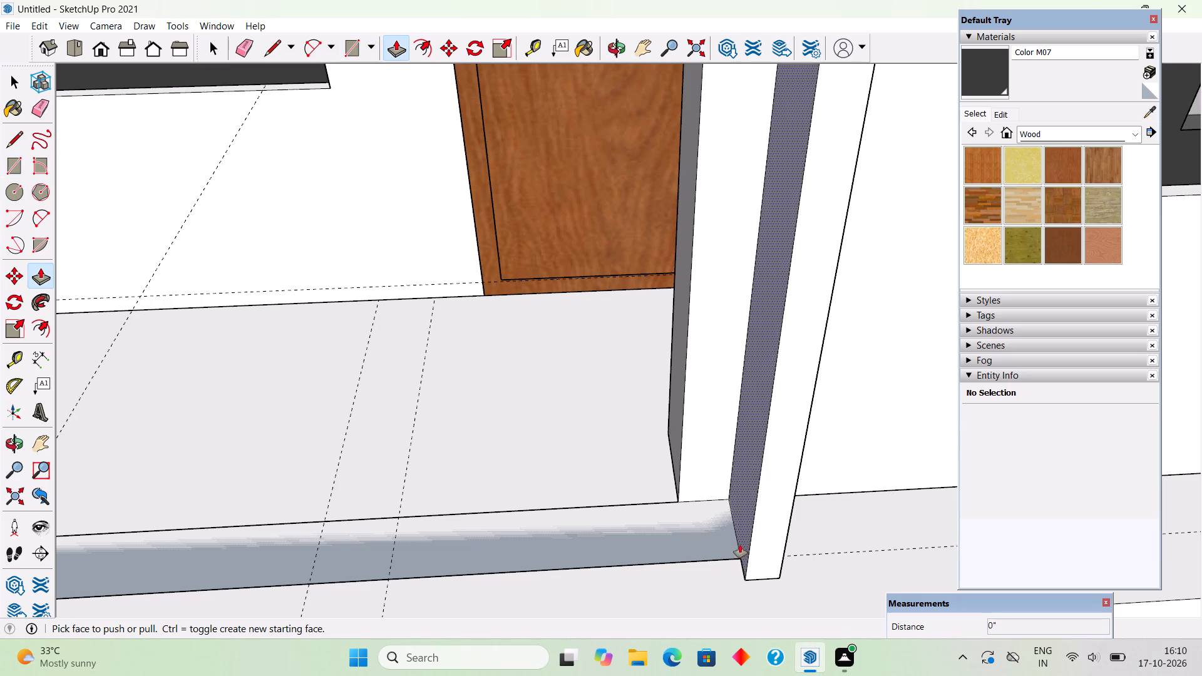
left_click(731, 545)
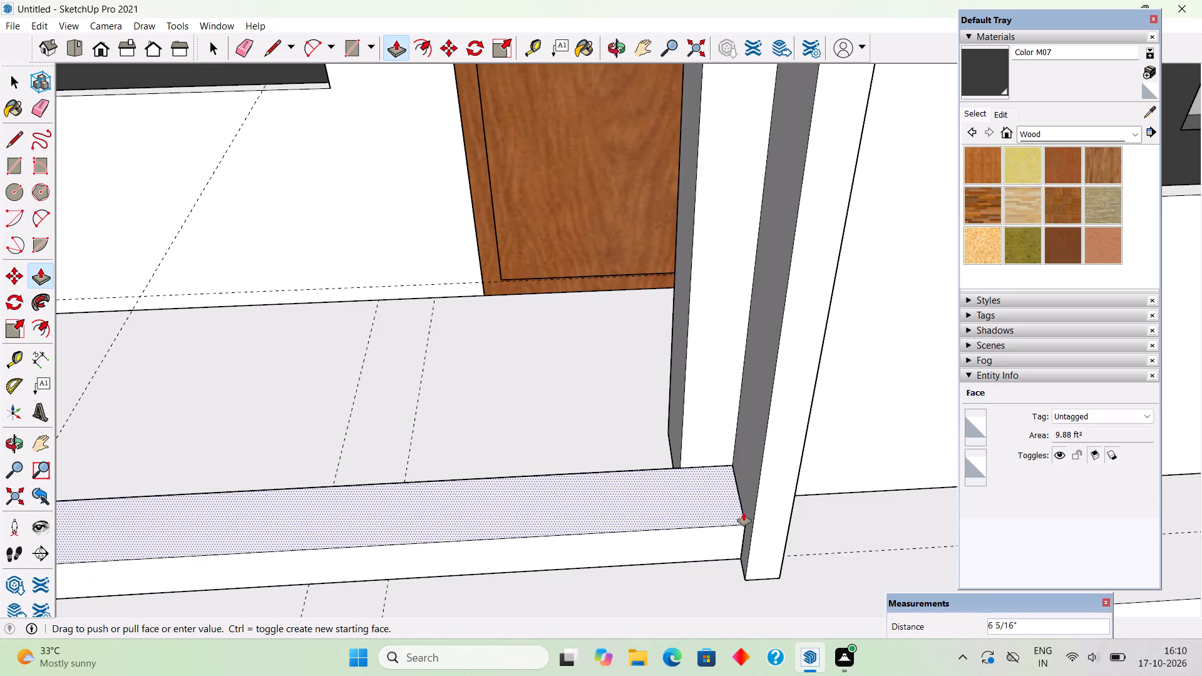
type("1'")
key("Return")
key("space")
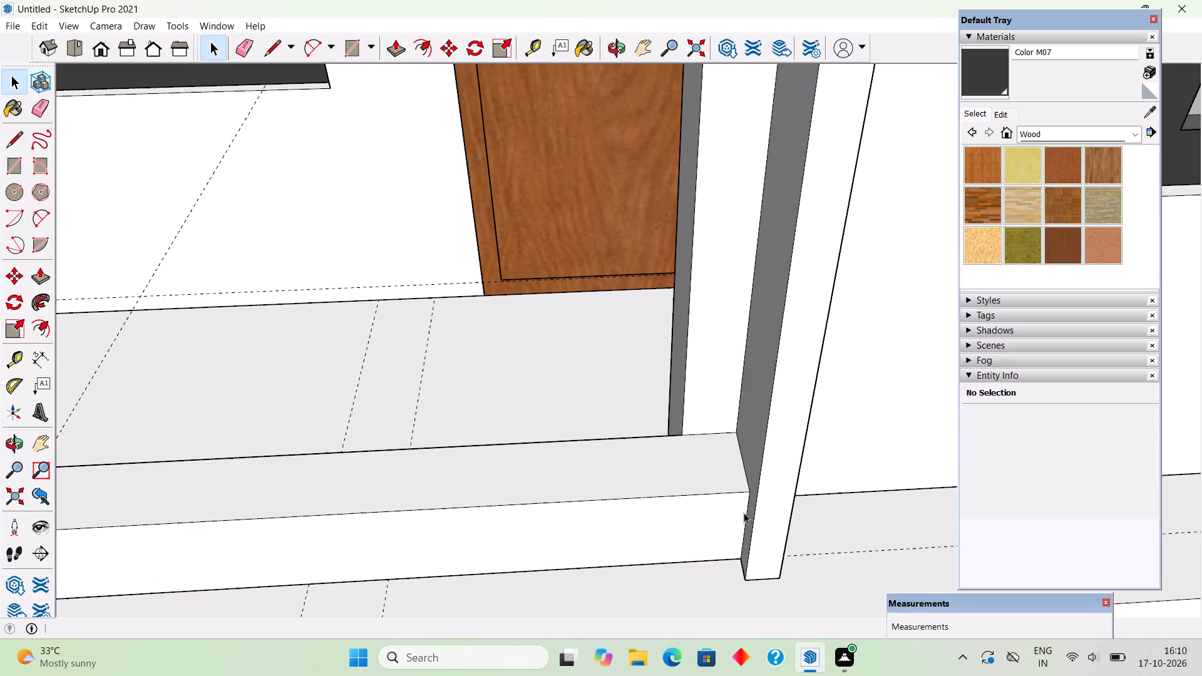
Group the new parapet together with all its connected pillar and beam geometry.
scroll(726, 535, "down", 6)
middle_click_drag(713, 493, 704, 372)
triple_click(678, 468)
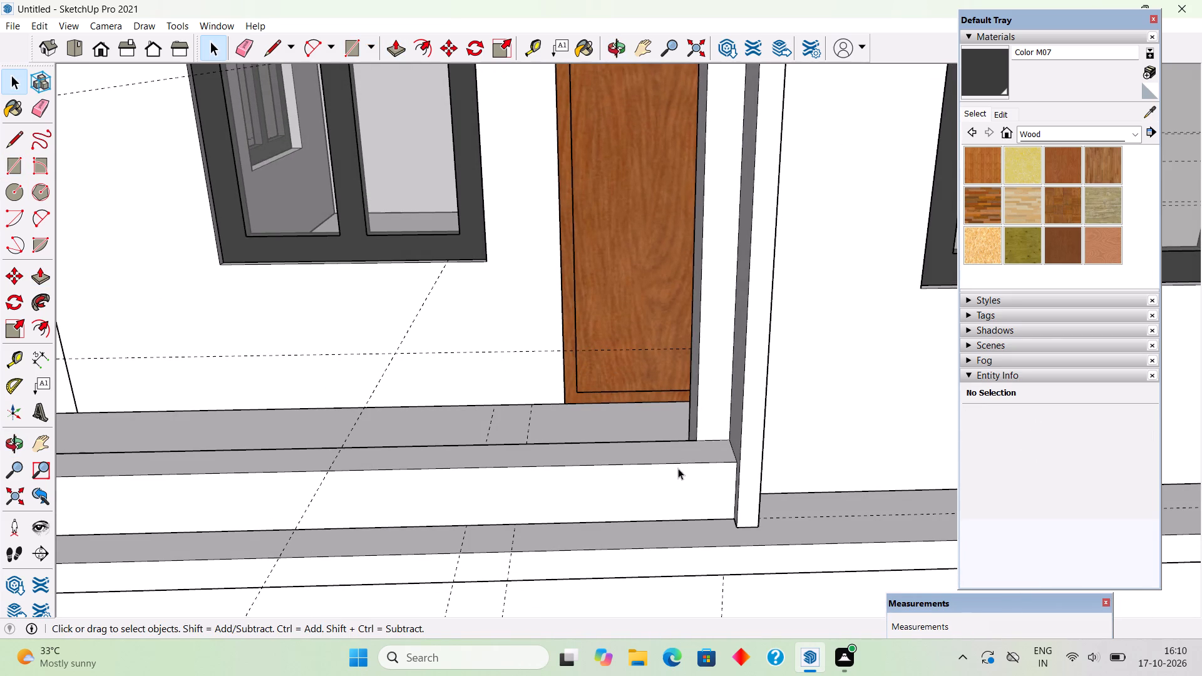
right_click(678, 469)
scroll(678, 469, "down", 9)
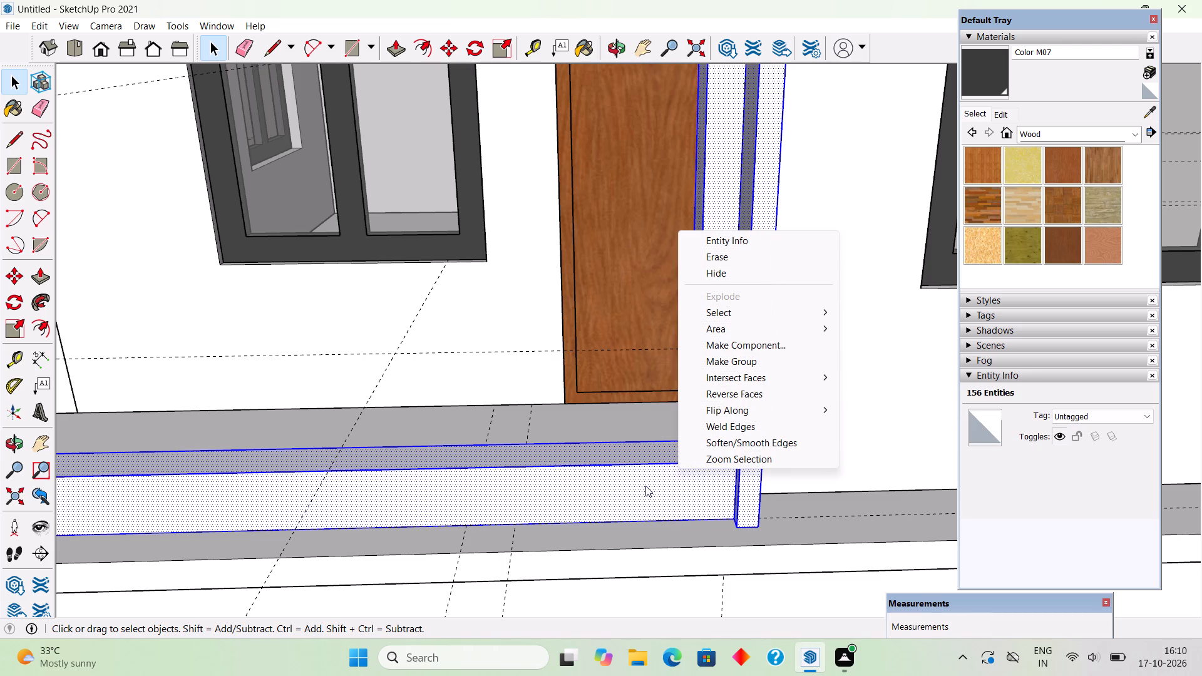
right_click(615, 481)
right_click(687, 373)
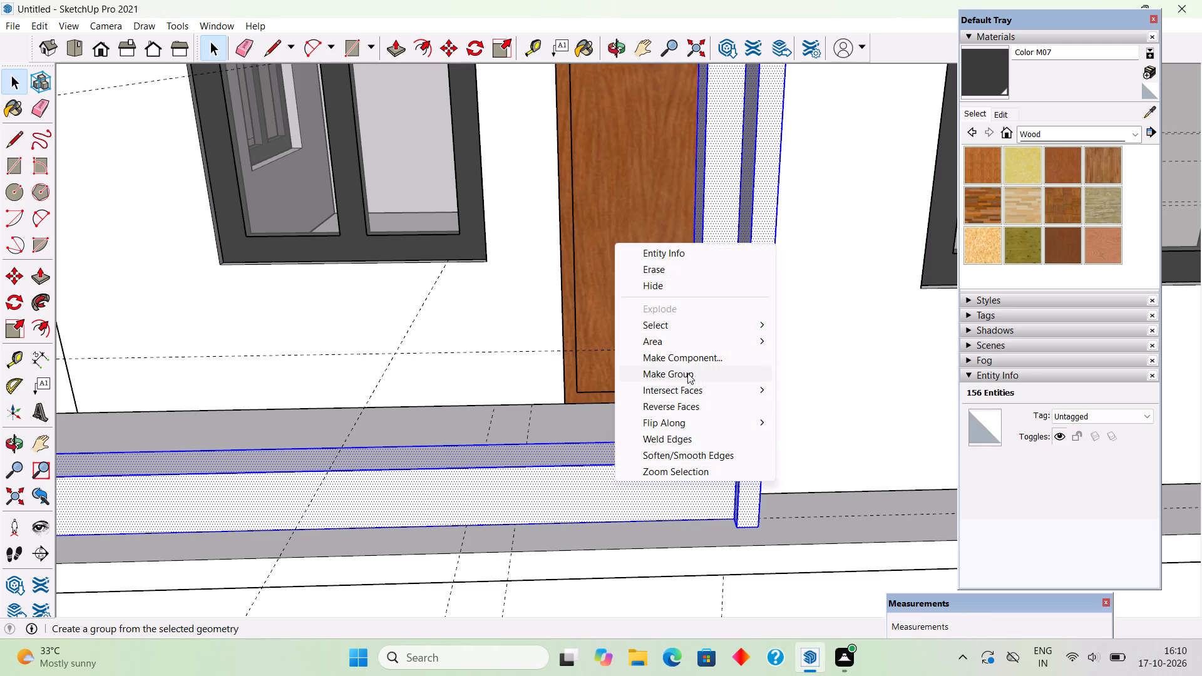
scroll(687, 373, "down", 16)
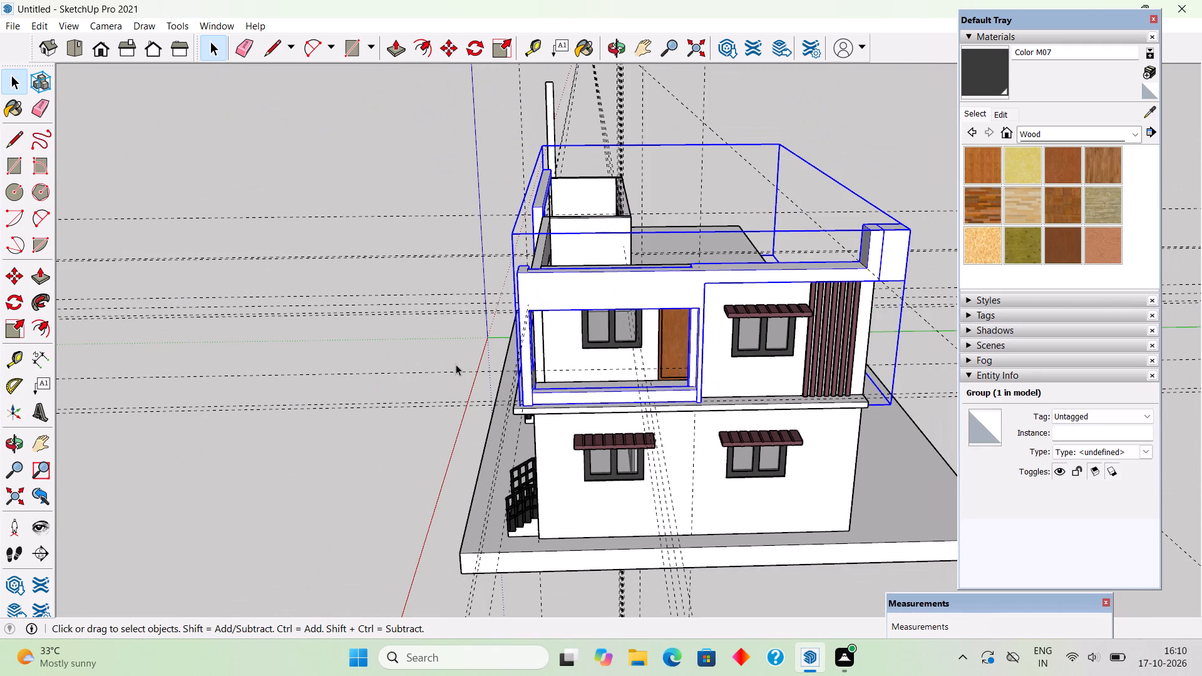
left_click(456, 364)
middle_click_drag(690, 505, 973, 463)
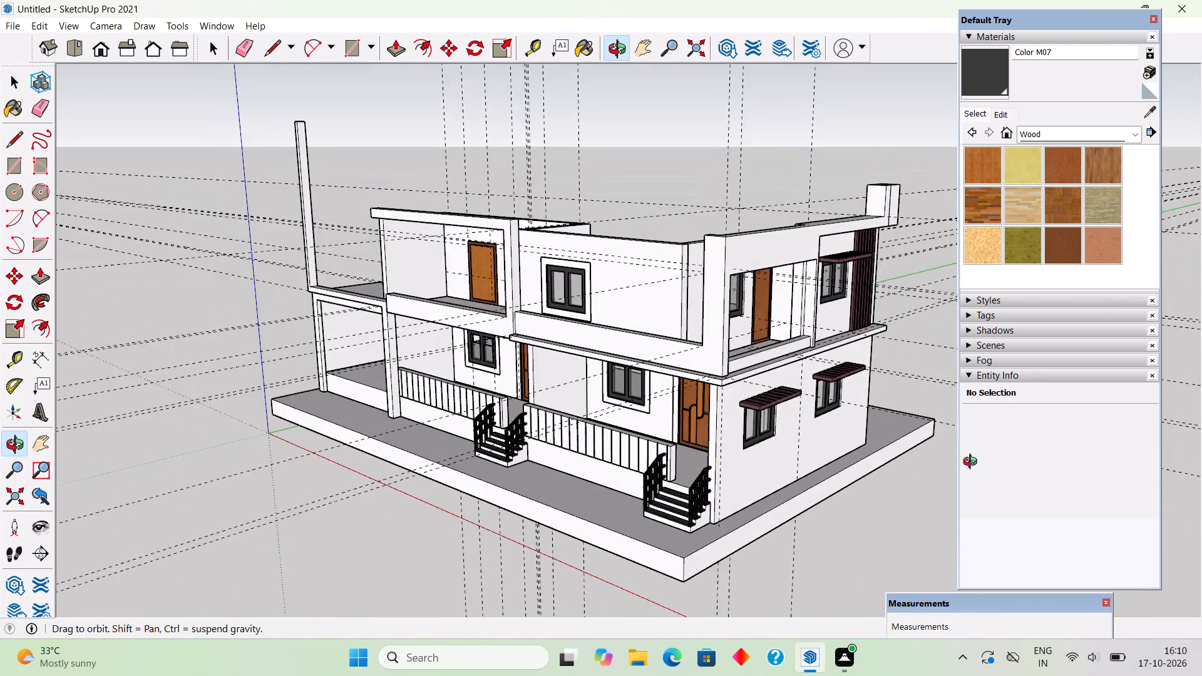
Examine the house's front and side elevations to check the finished upper storey.
middle_click_drag(973, 463, 1047, 464)
scroll(643, 464, "up", 4)
middle_click_drag(704, 473, 803, 417)
scroll(803, 417, "down", 4)
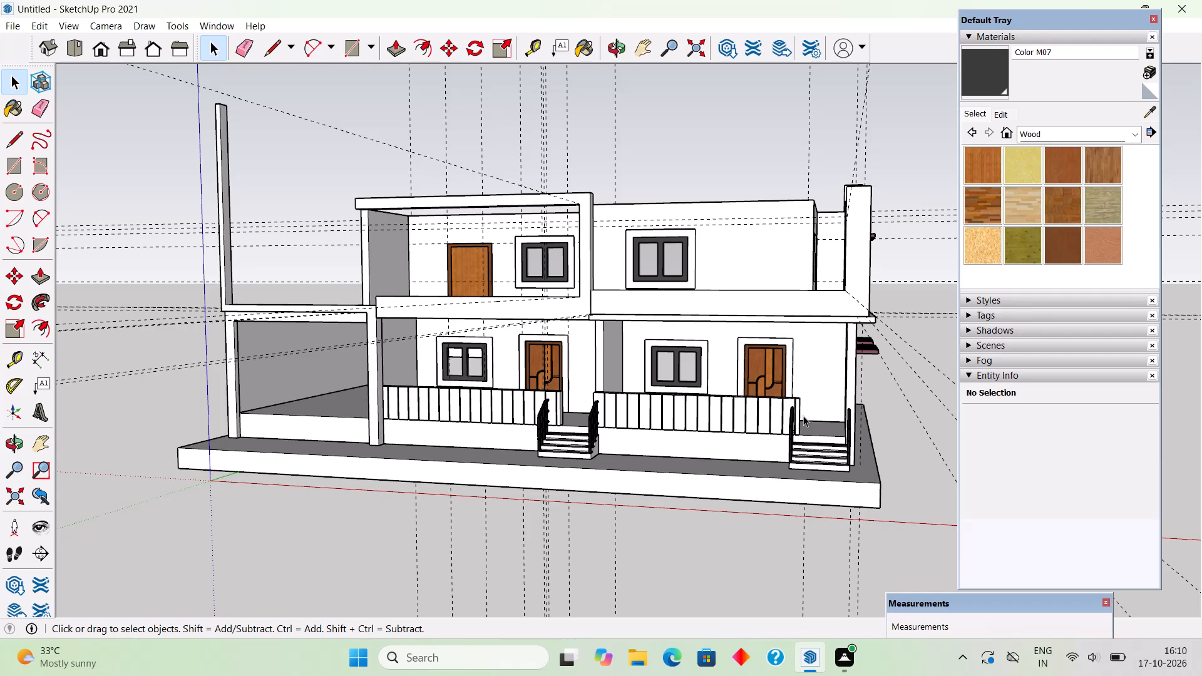
scroll(803, 416, "down", 4)
scroll(781, 424, "up", 3)
scroll(692, 369, "down", 4)
middle_click_drag(672, 347, 659, 373)
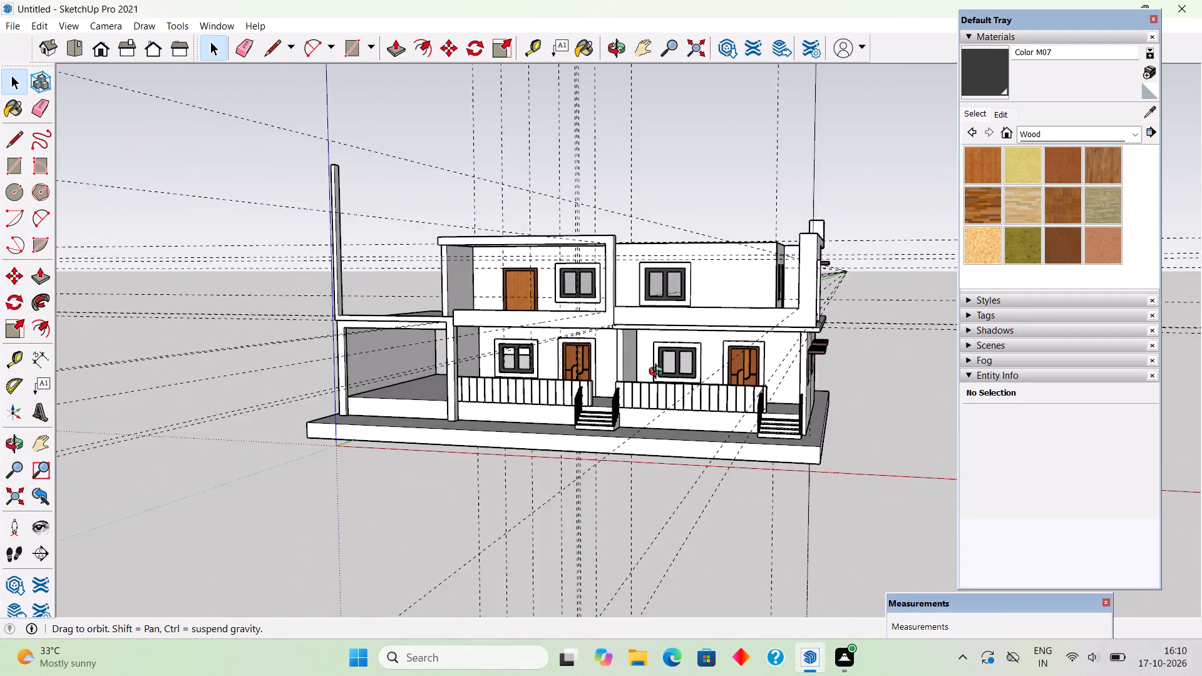
middle_click_drag(659, 373, 312, 338)
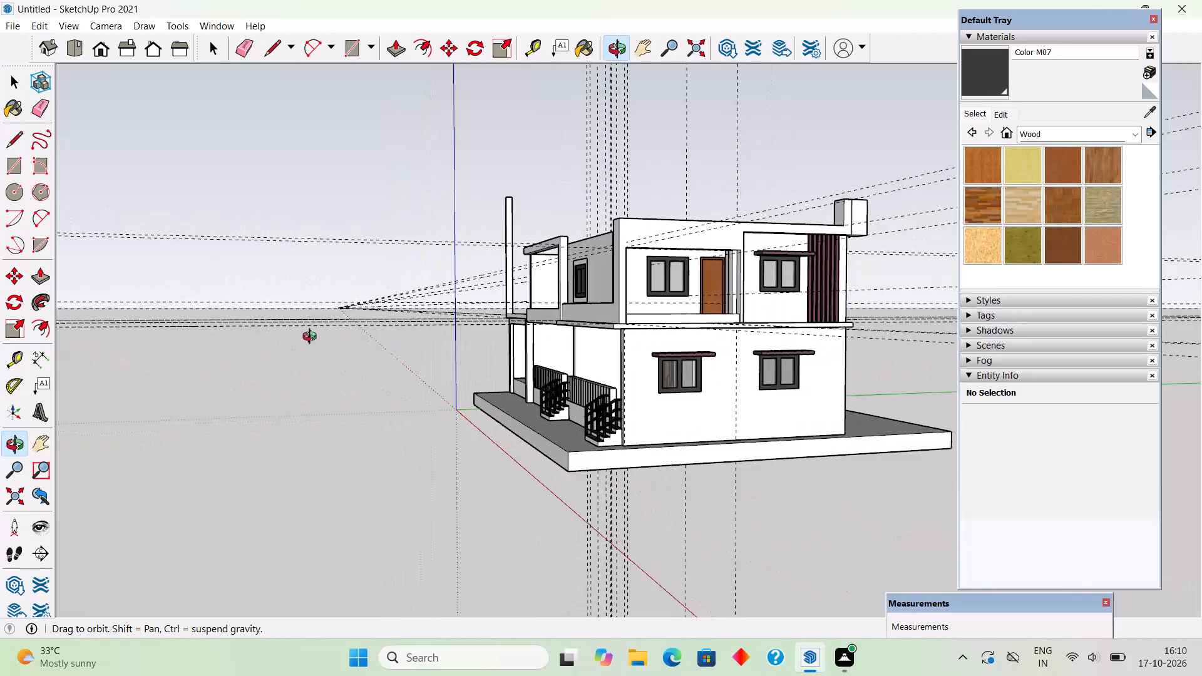
middle_click_drag(312, 338, 181, 331)
Place two vertical guides on the recessed upper side wall, 2" from the frame's inner edge beside the terrace door and 3" beyond that.
scroll(732, 300, "up", 10)
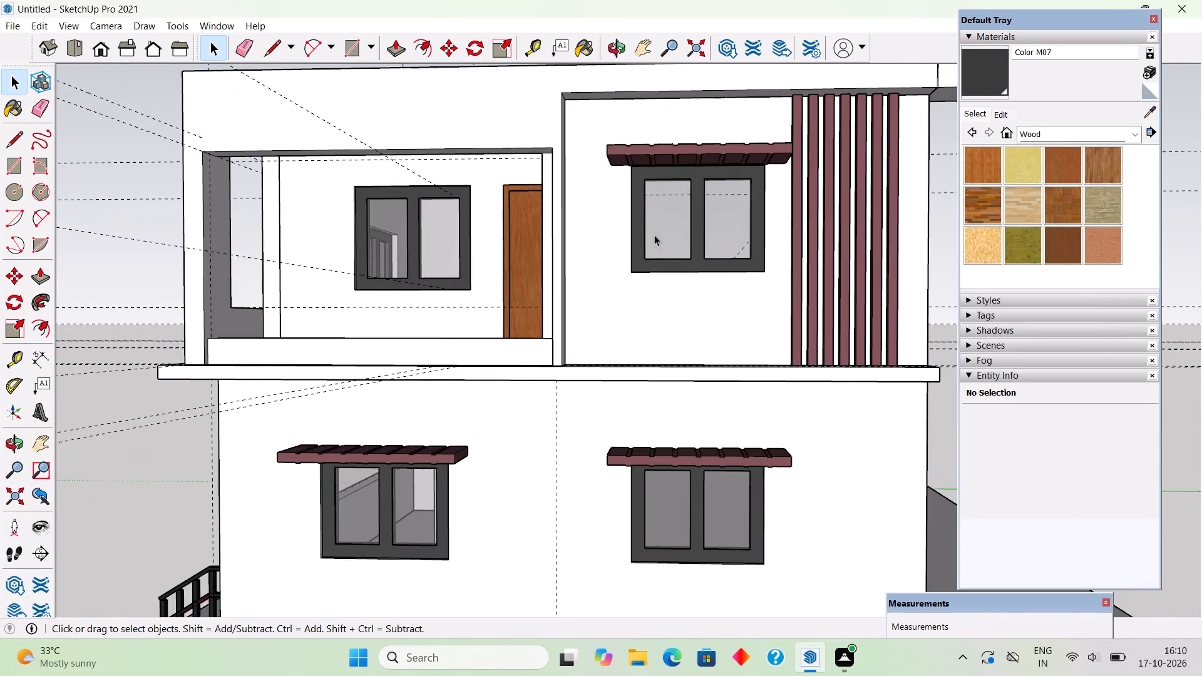
scroll(616, 206, "up", 1)
middle_click_drag(606, 193, 584, 254)
scroll(558, 171, "up", 5)
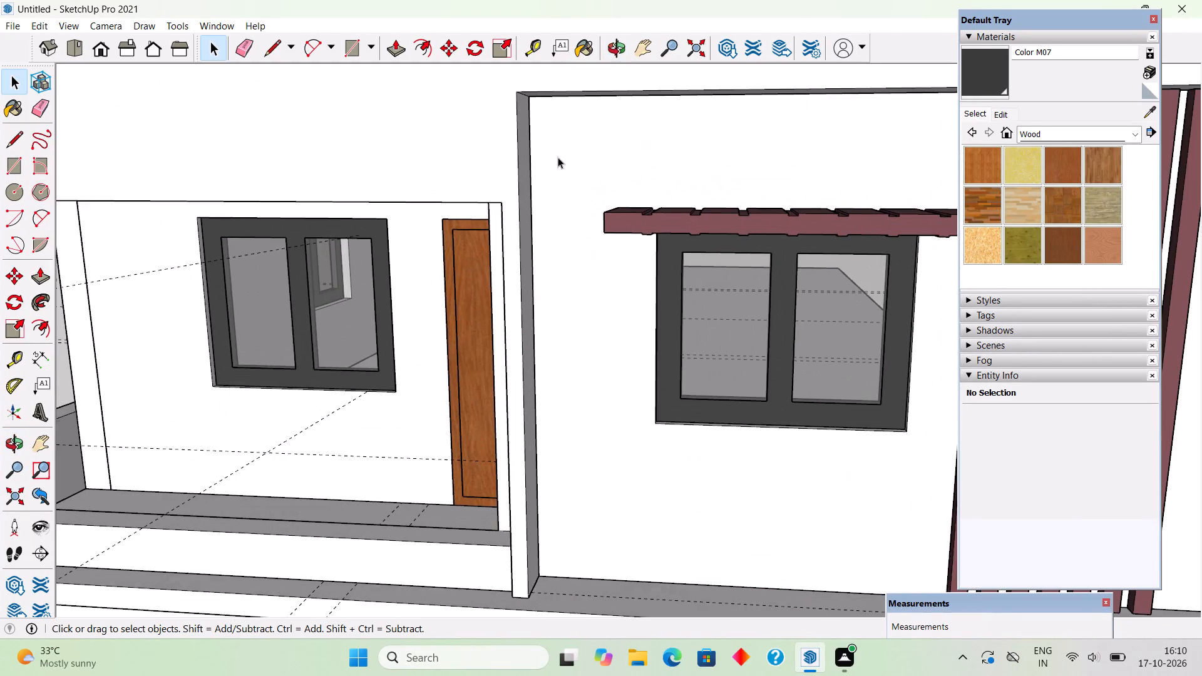
scroll(558, 157, "up", 1)
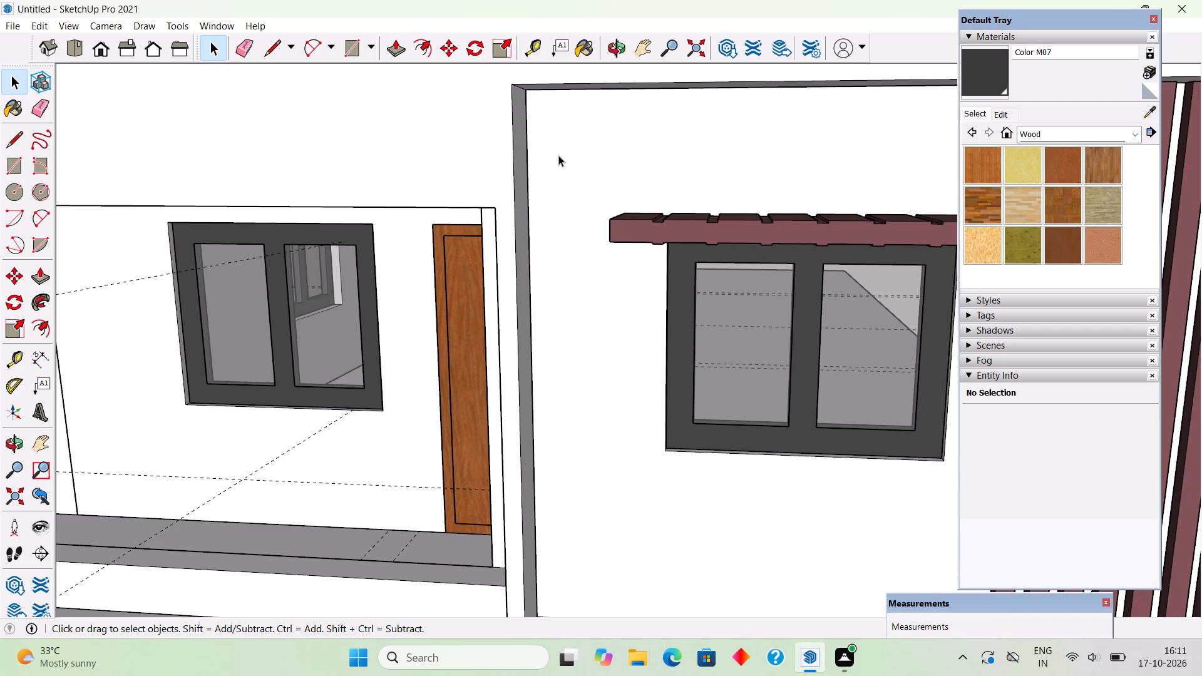
scroll(555, 181, "down", 2)
scroll(553, 222, "up", 4)
scroll(558, 217, "down", 1)
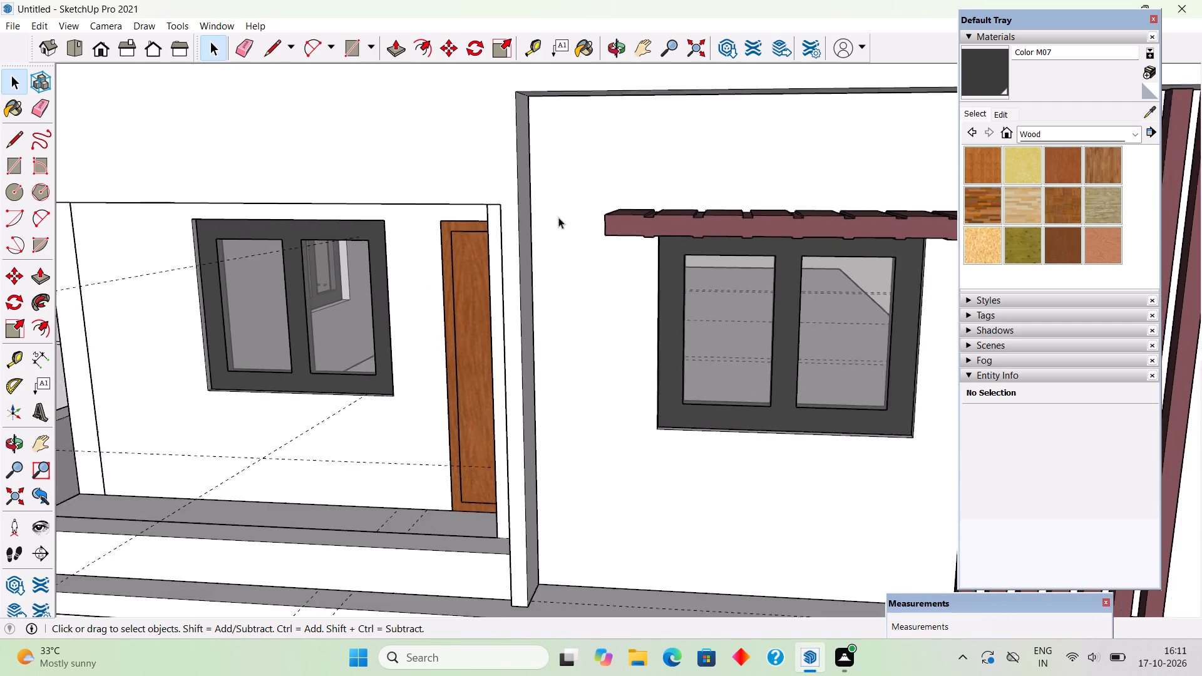
scroll(558, 217, "down", 2)
scroll(558, 238, "up", 3)
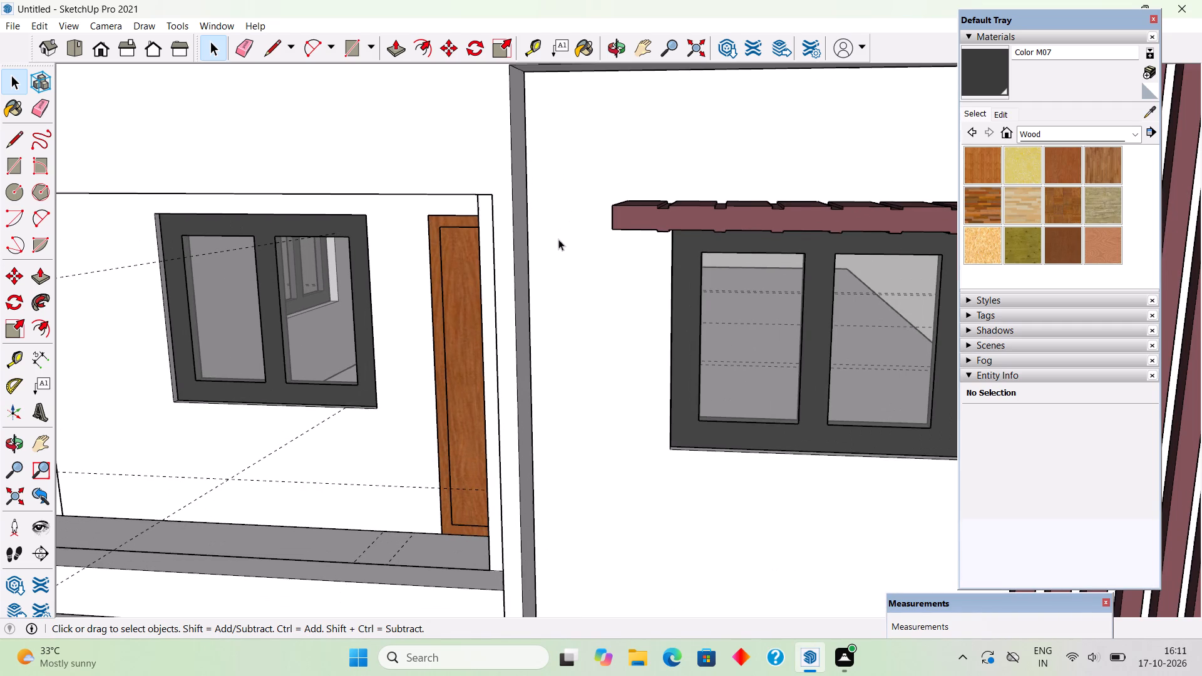
key("t")
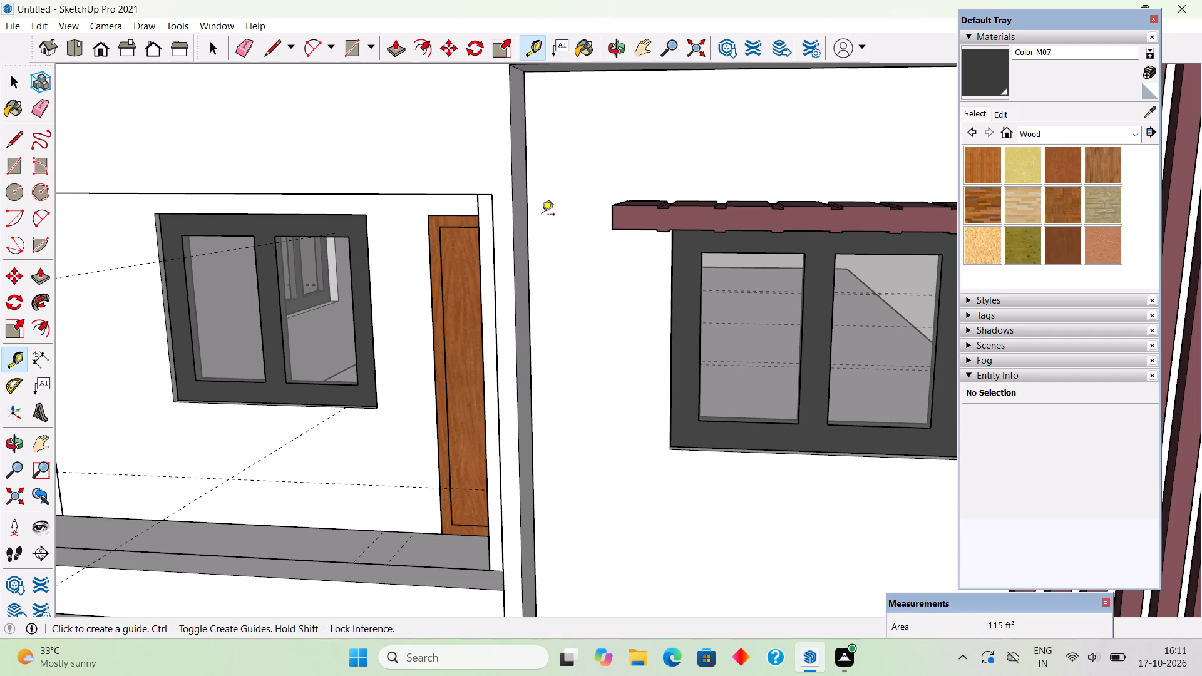
left_click(532, 245)
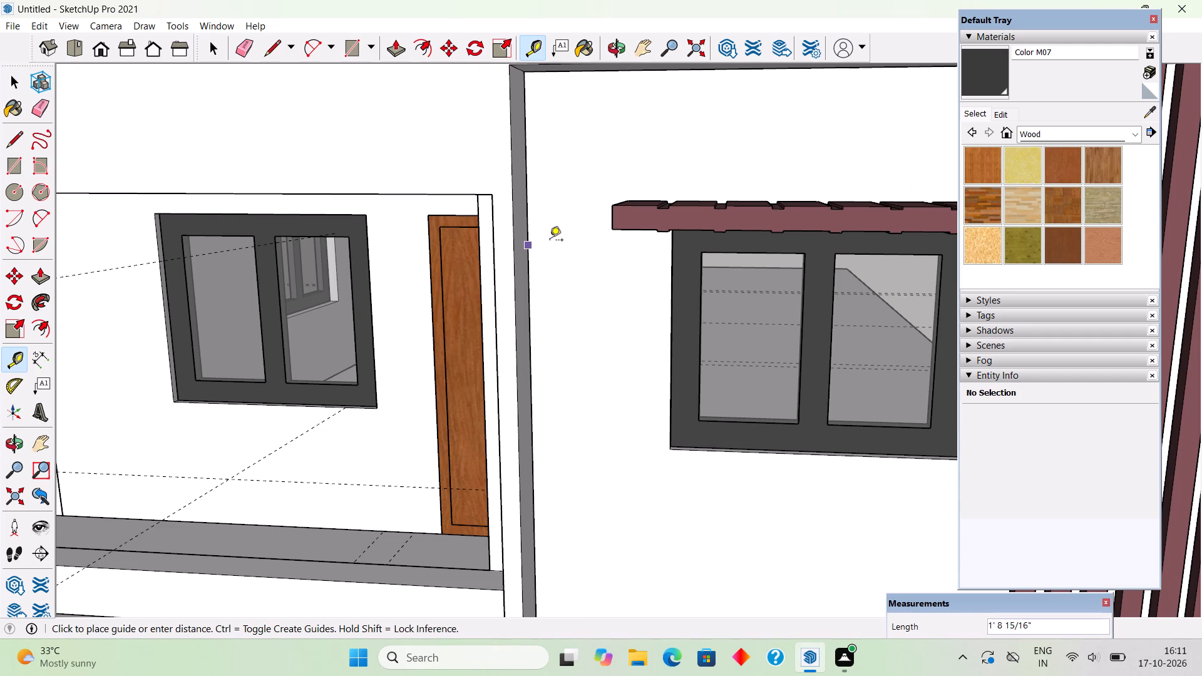
type("2\"")
key("Return")
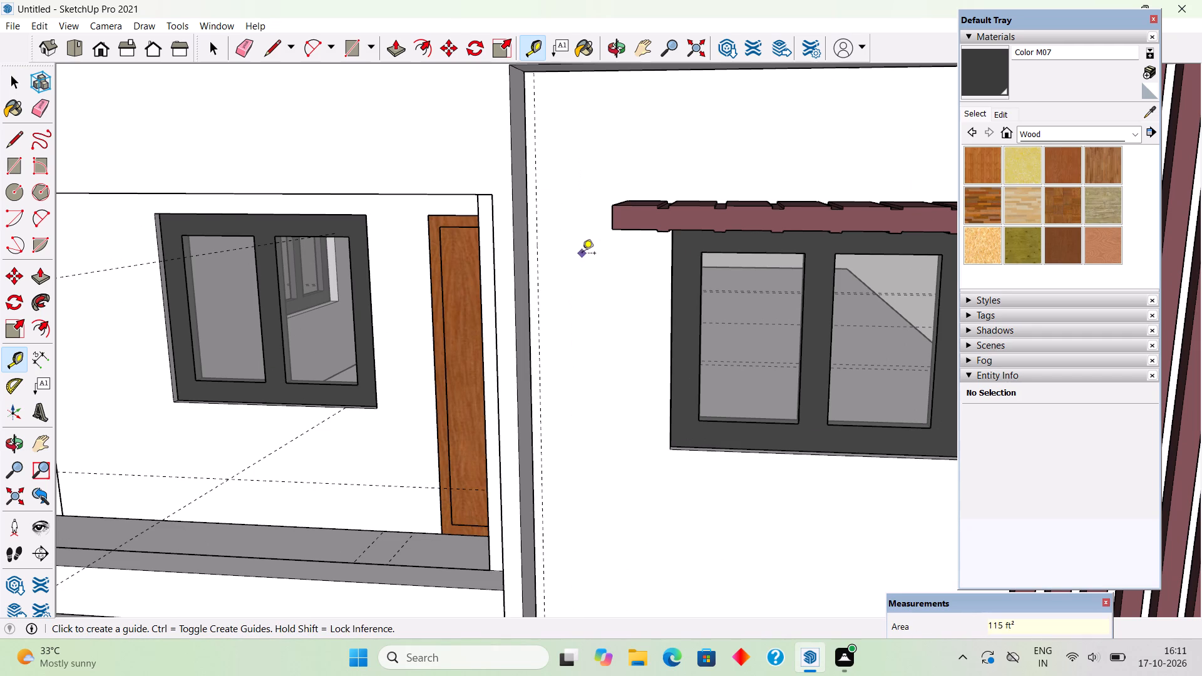
left_click(542, 300)
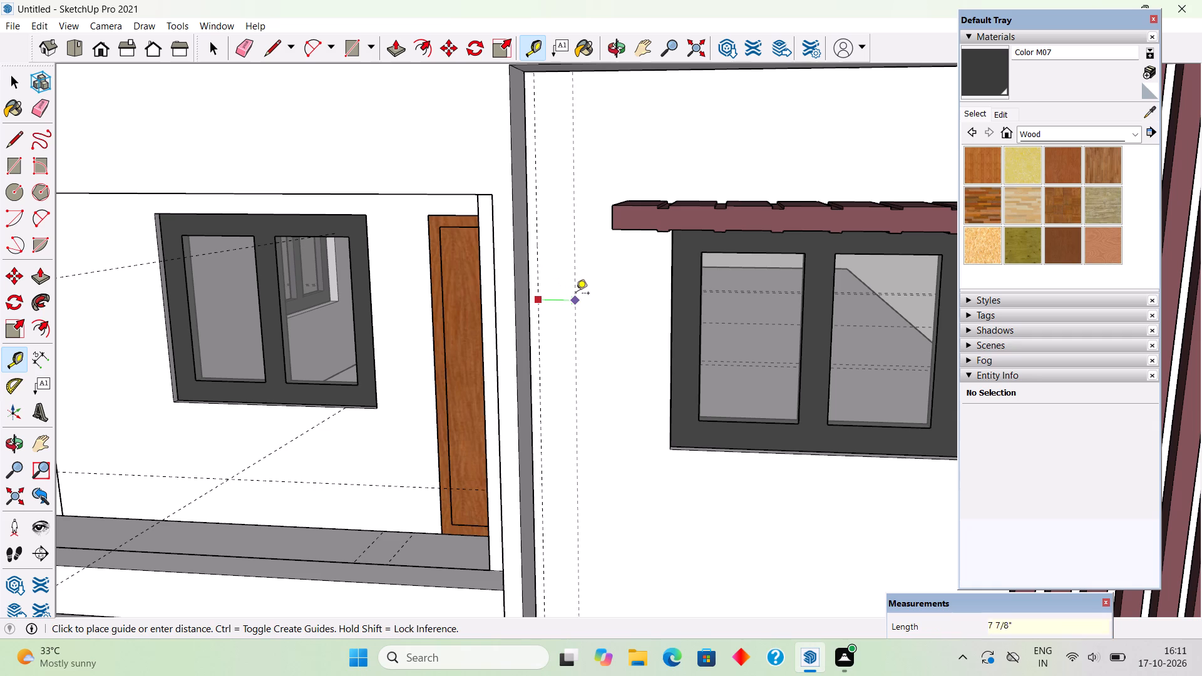
type("3\"")
key("Return")
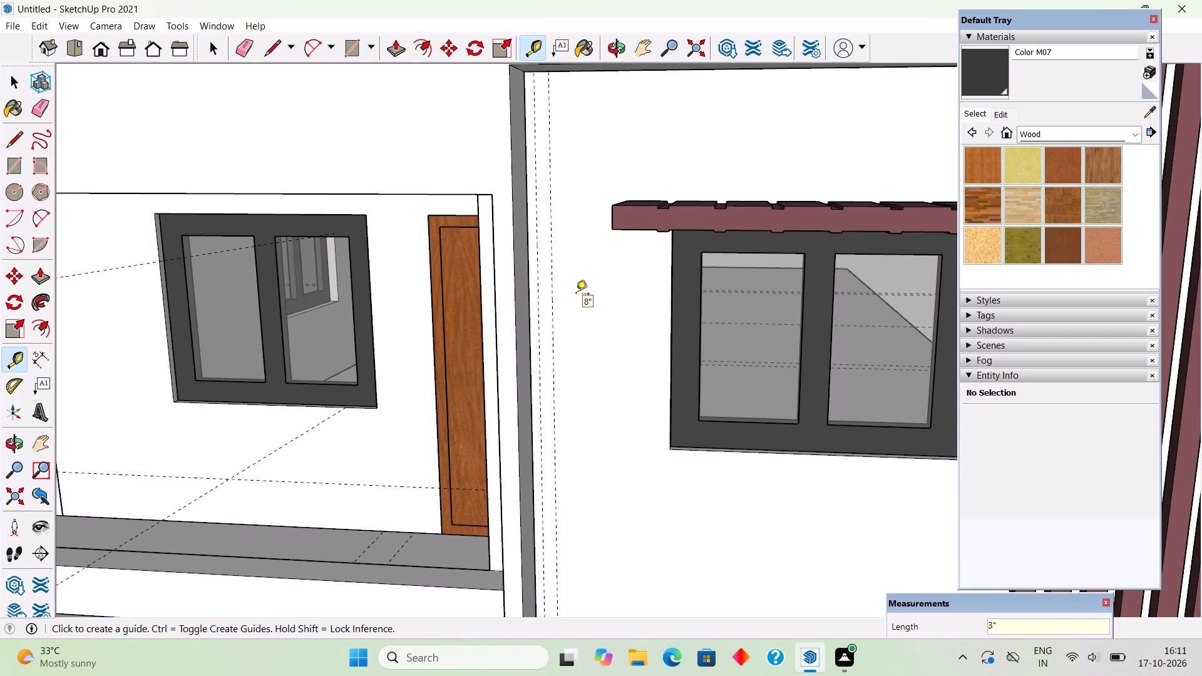
Draw a 3" by 10' vertical rectangle between the two guides, from the top of the recess down to the slab.
key("r")
left_click(538, 73)
scroll(557, 185, "down", 4)
scroll(558, 493, "up", 4)
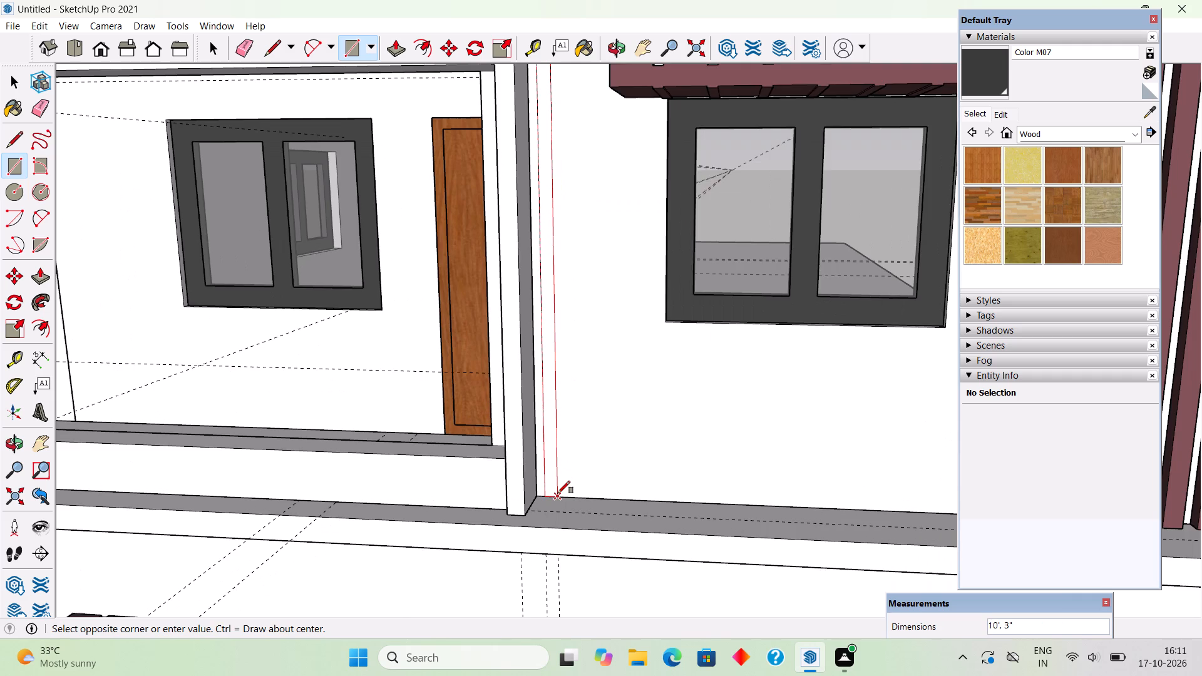
left_click(558, 493)
Pull the narrow rectangle out 4" into a vertical slat and make the whole slat a group.
key("p")
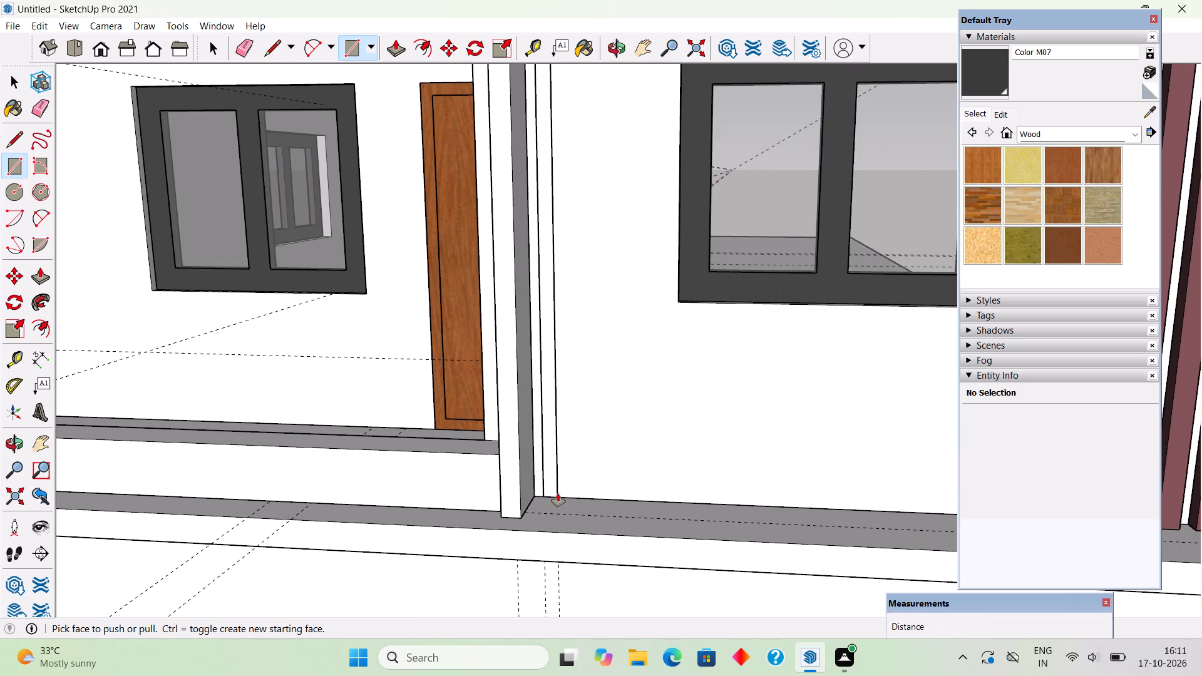
left_click(547, 486)
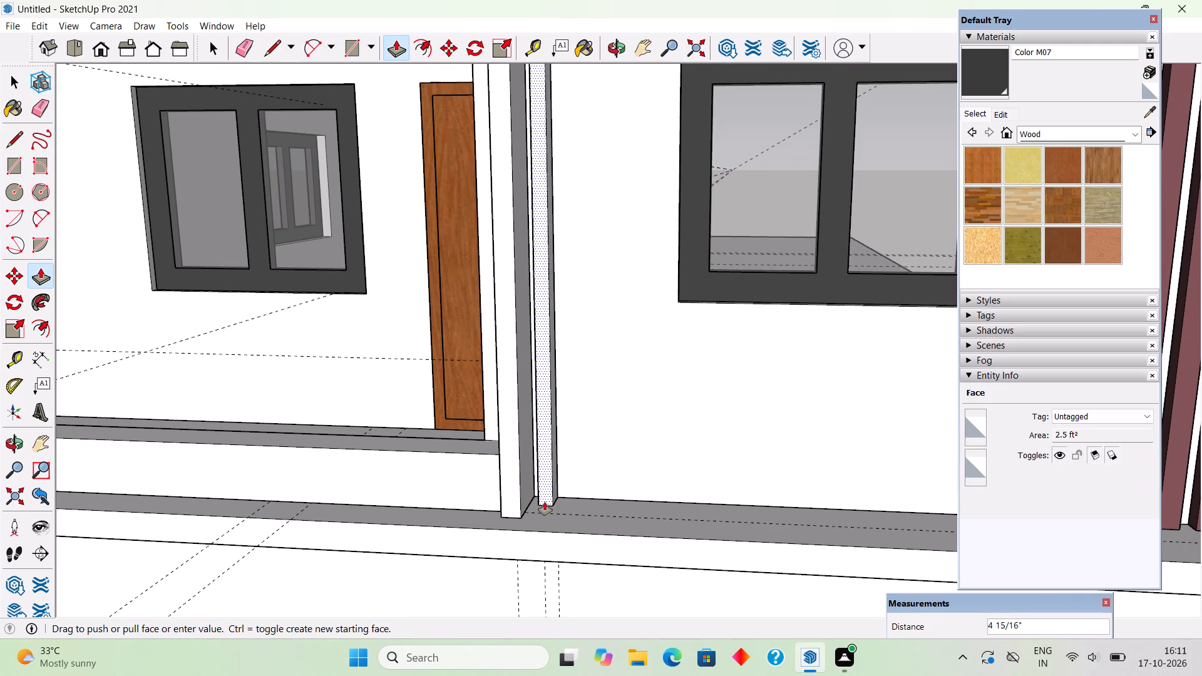
type("4\"")
key("Return")
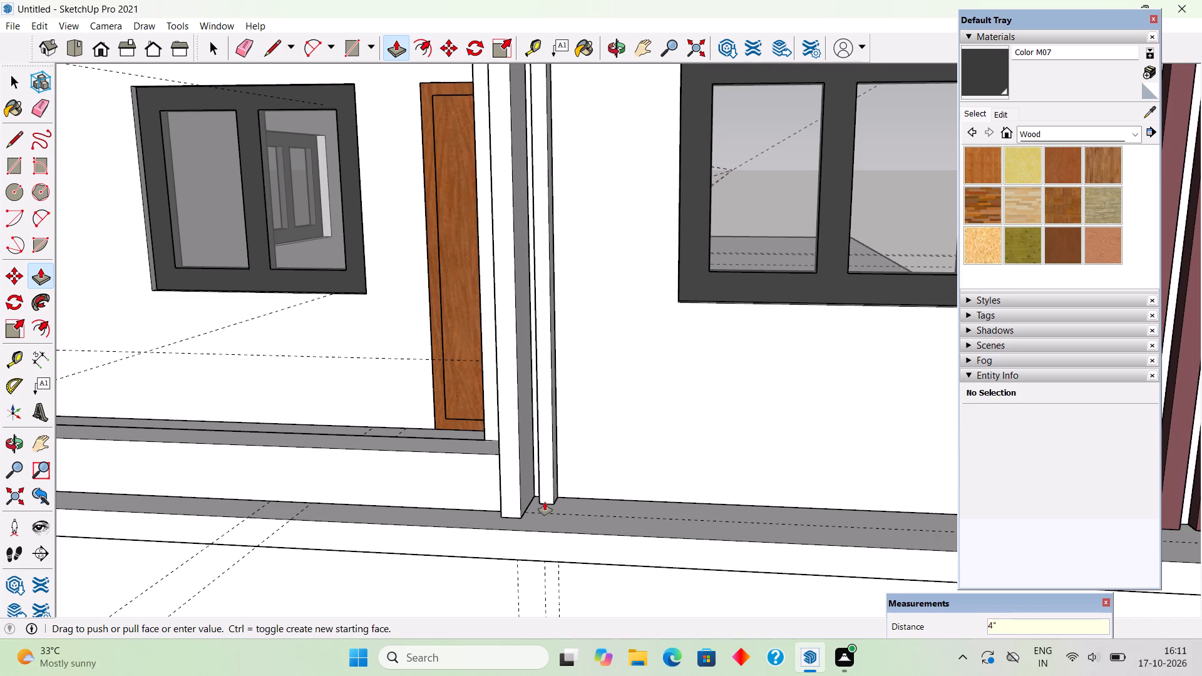
key("space")
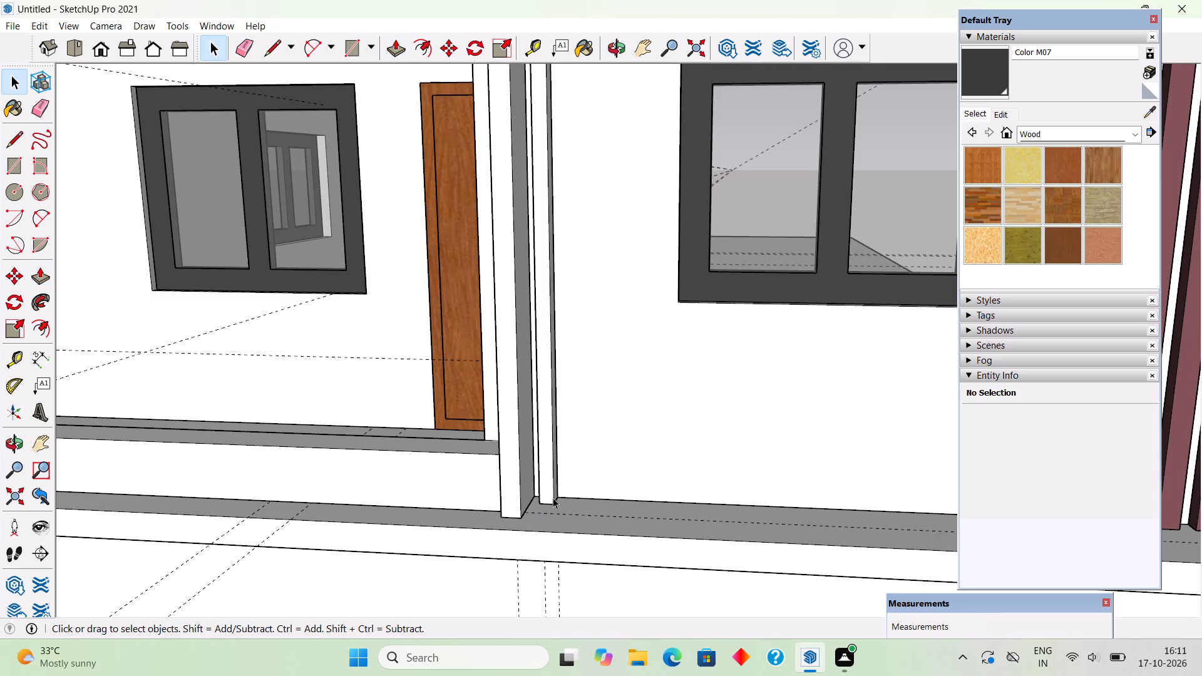
triple_click(553, 497)
right_click(553, 497)
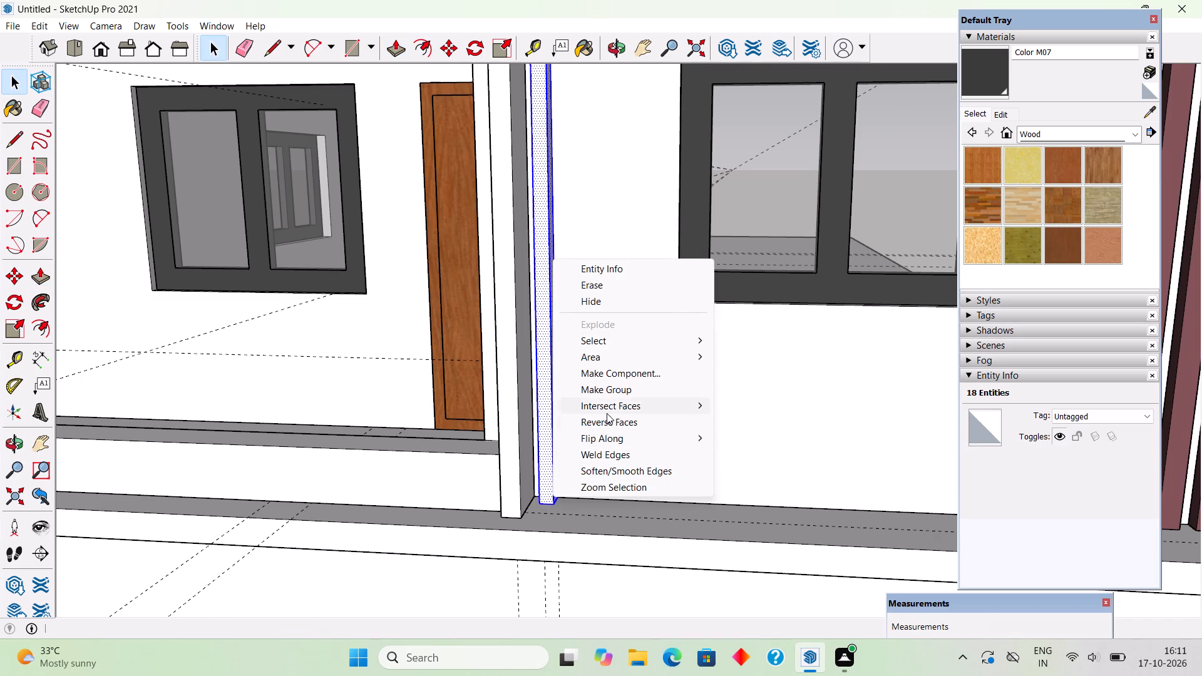
left_click(609, 391)
Copy the slat 5" along the wall towards the window and repeat the copy 8 times.
scroll(555, 482, "up", 5)
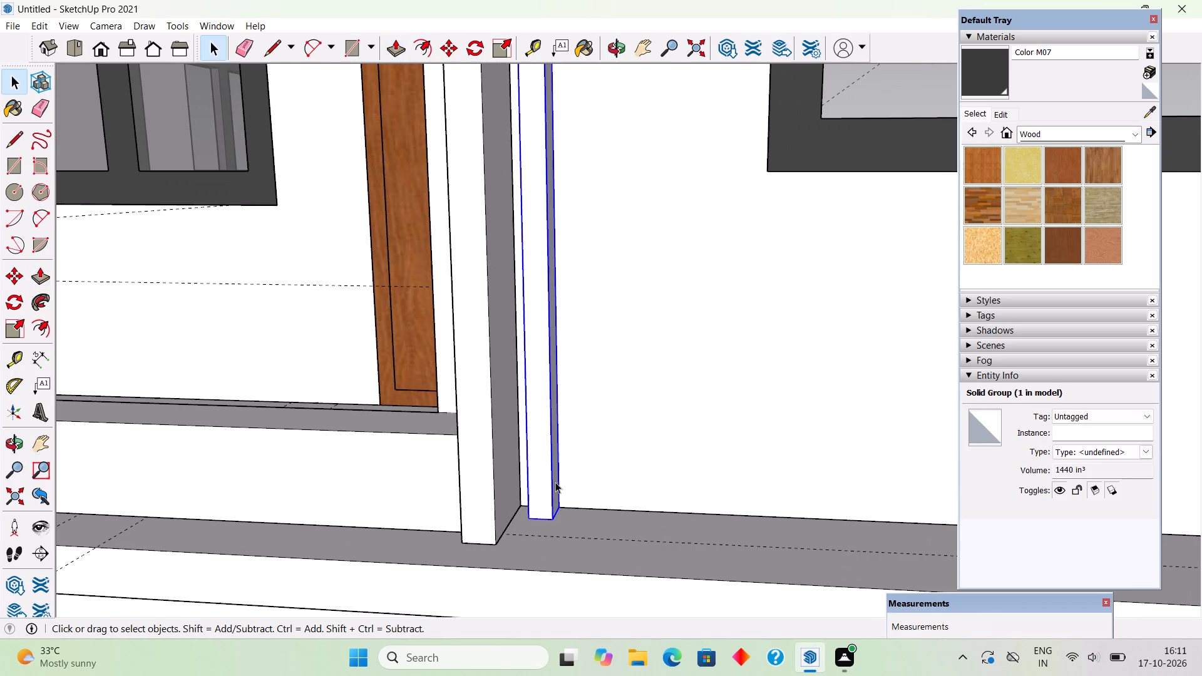
key("m")
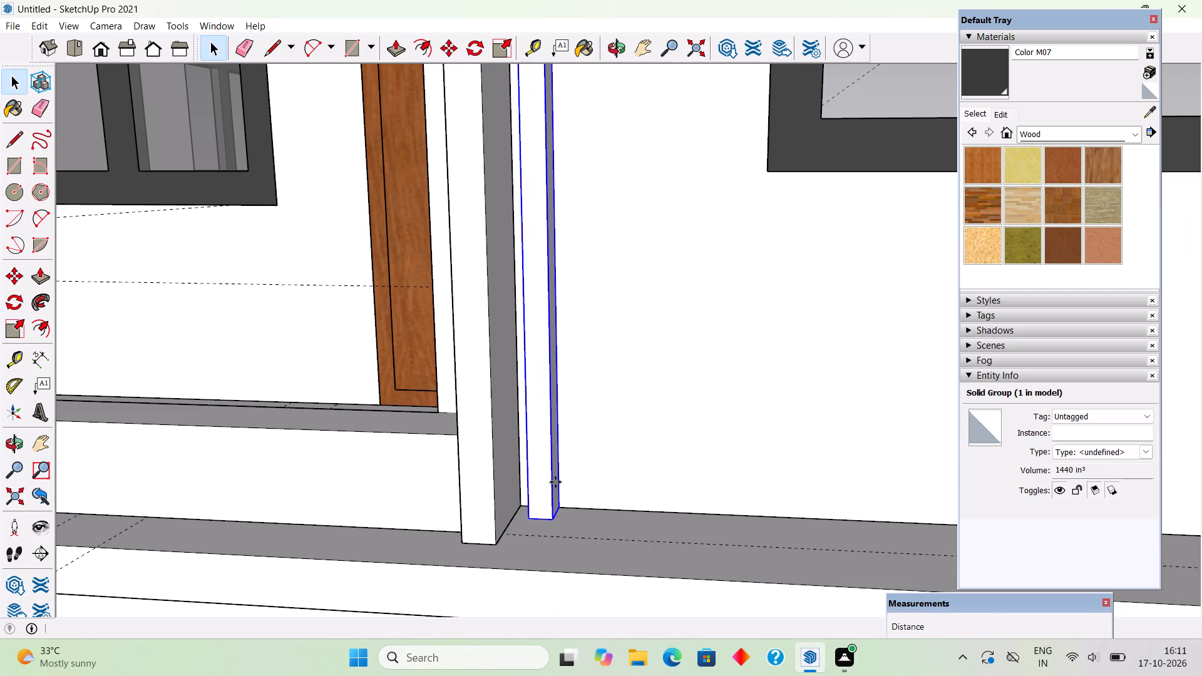
left_click(553, 519)
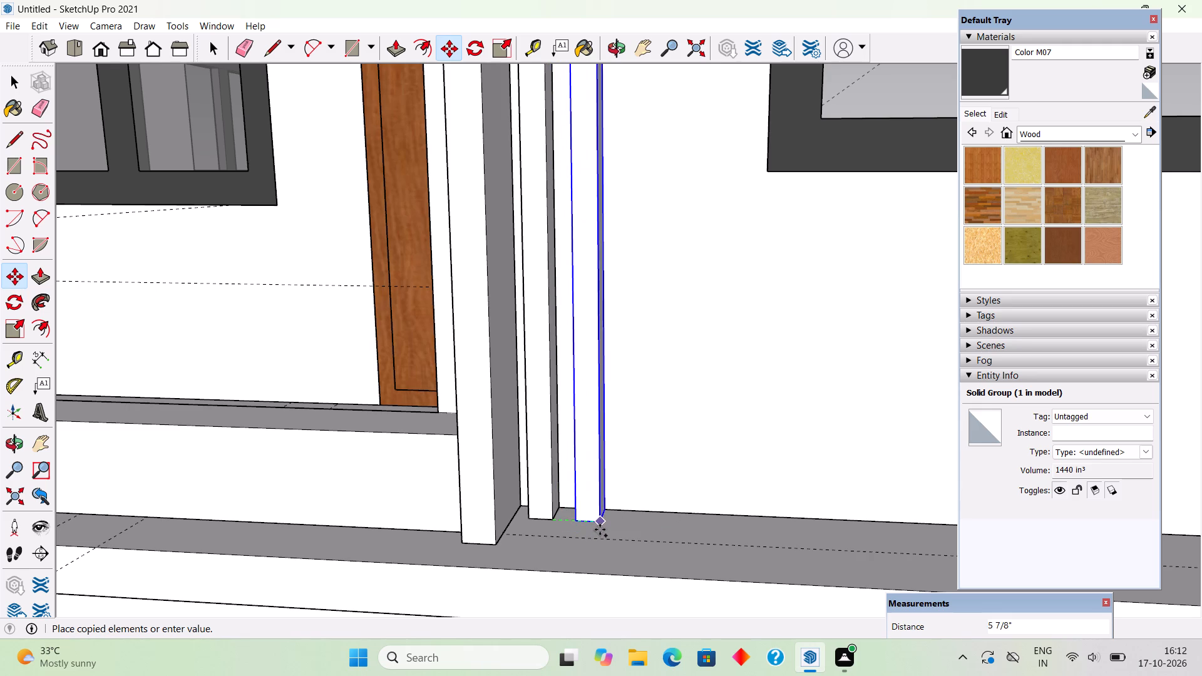
type("5\"")
key("Return")
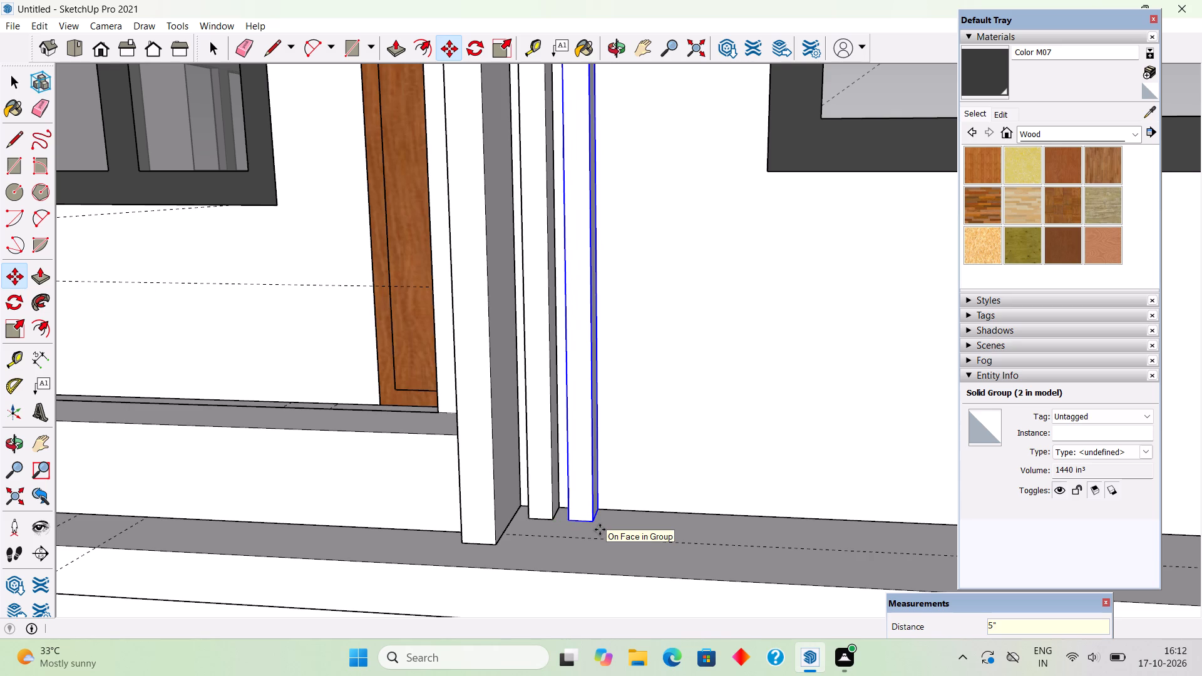
key("x")
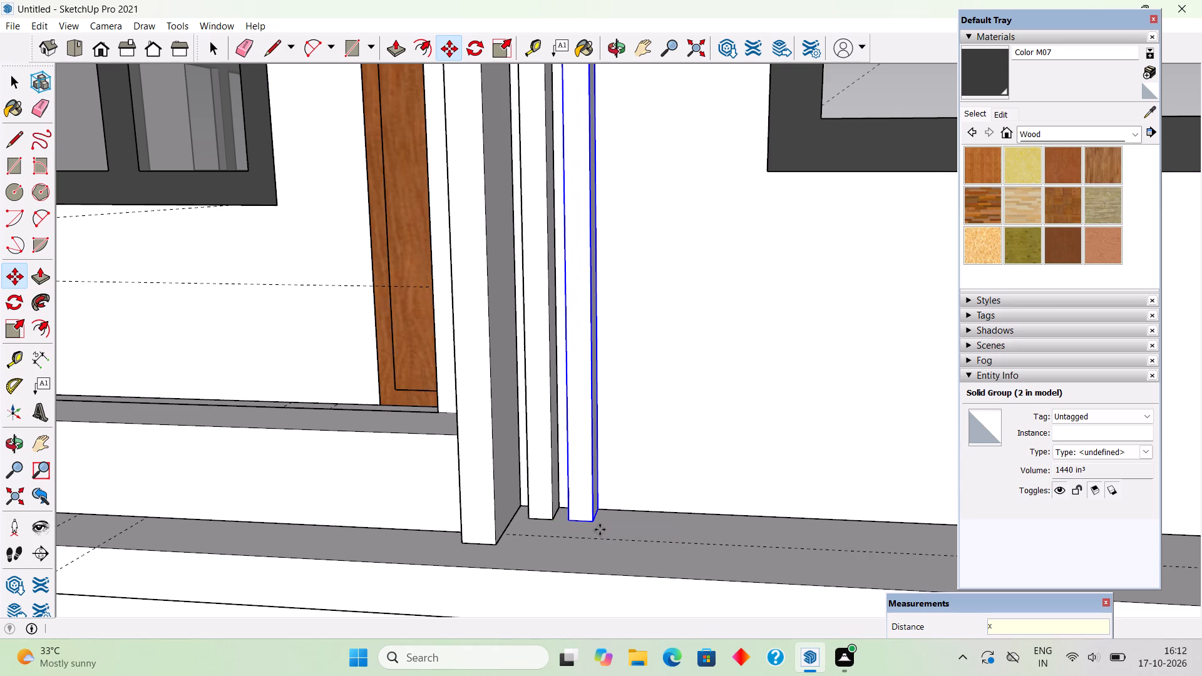
key("8")
key("Return")
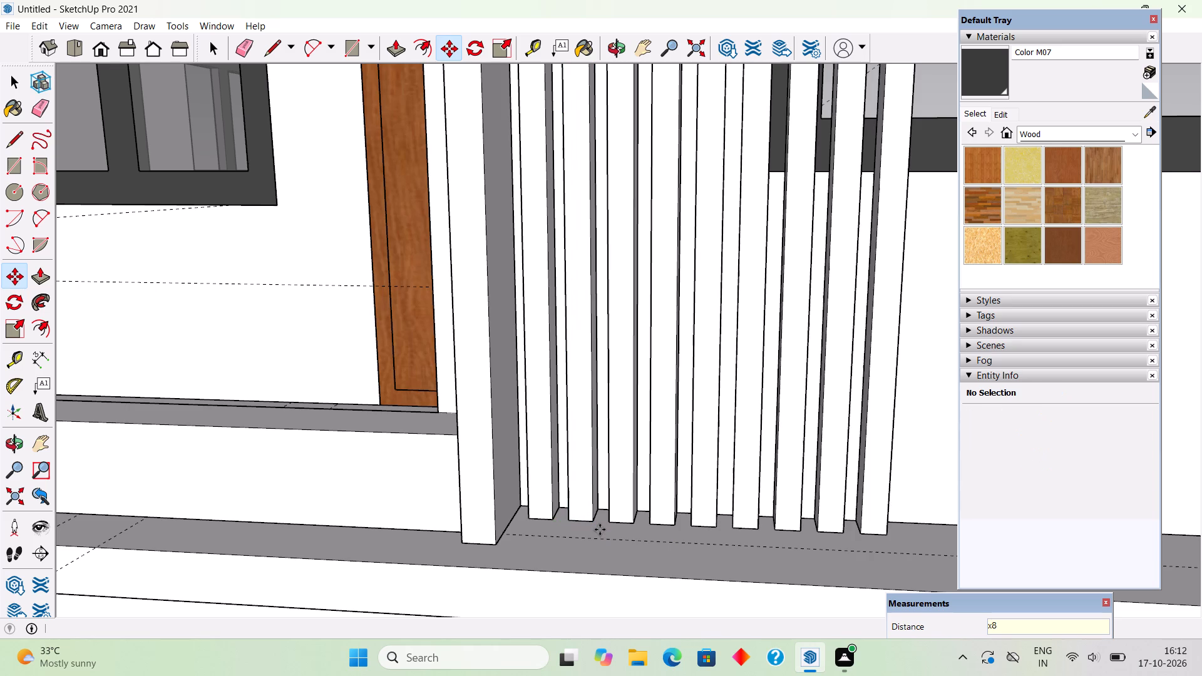
Delete the five slats nearest the window, keeping the four closest to the frame beside the terrace door.
scroll(599, 516, "down", 7)
scroll(690, 551, "down", 5)
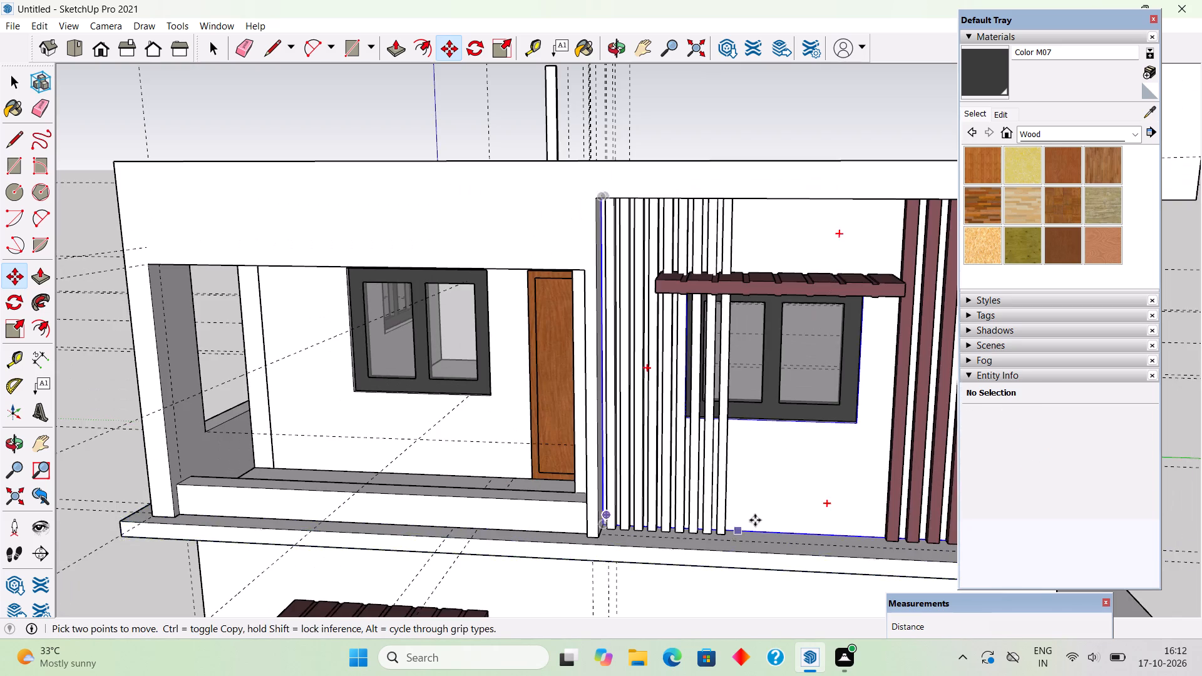
middle_click_drag(769, 511, 848, 464)
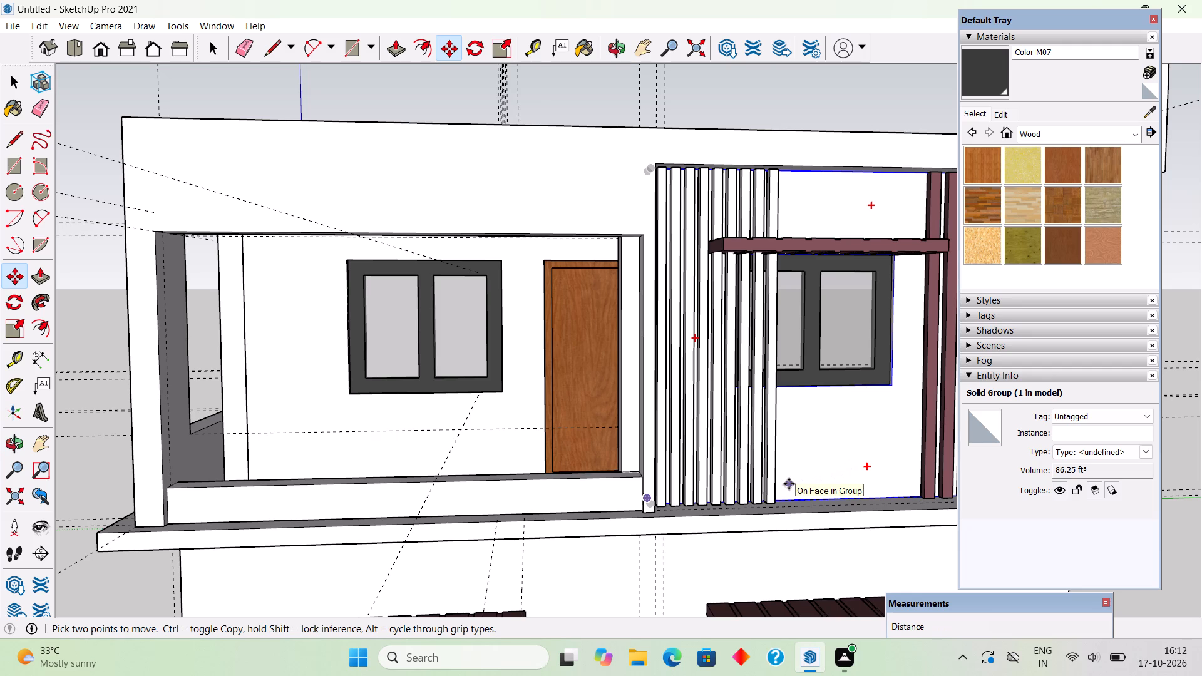
key("space")
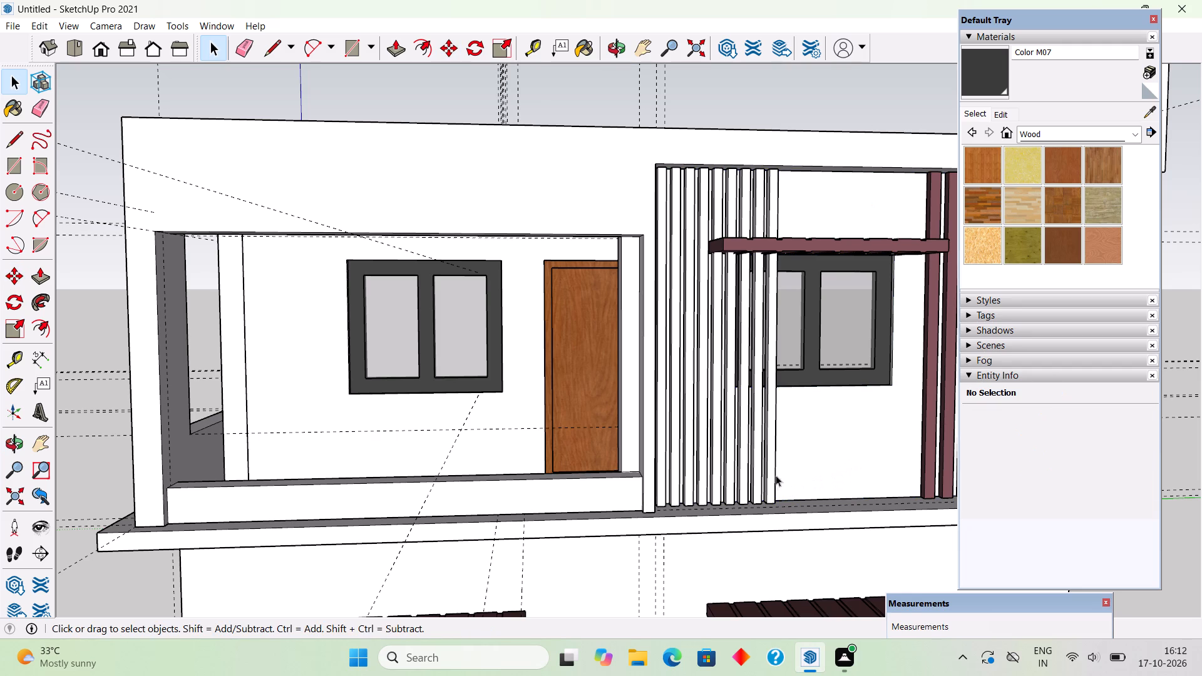
left_click(769, 478)
scroll(762, 479, "up", 4)
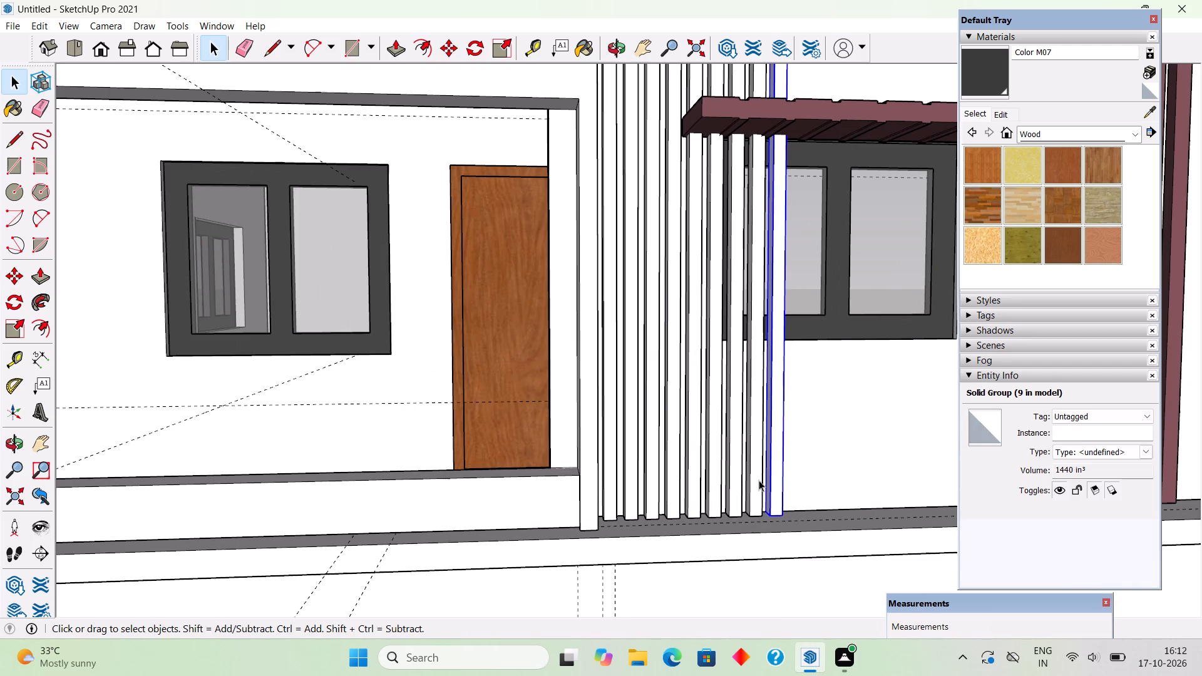
left_click(759, 480, "ctrl")
left_click(734, 491, "ctrl")
left_click(709, 493, "ctrl")
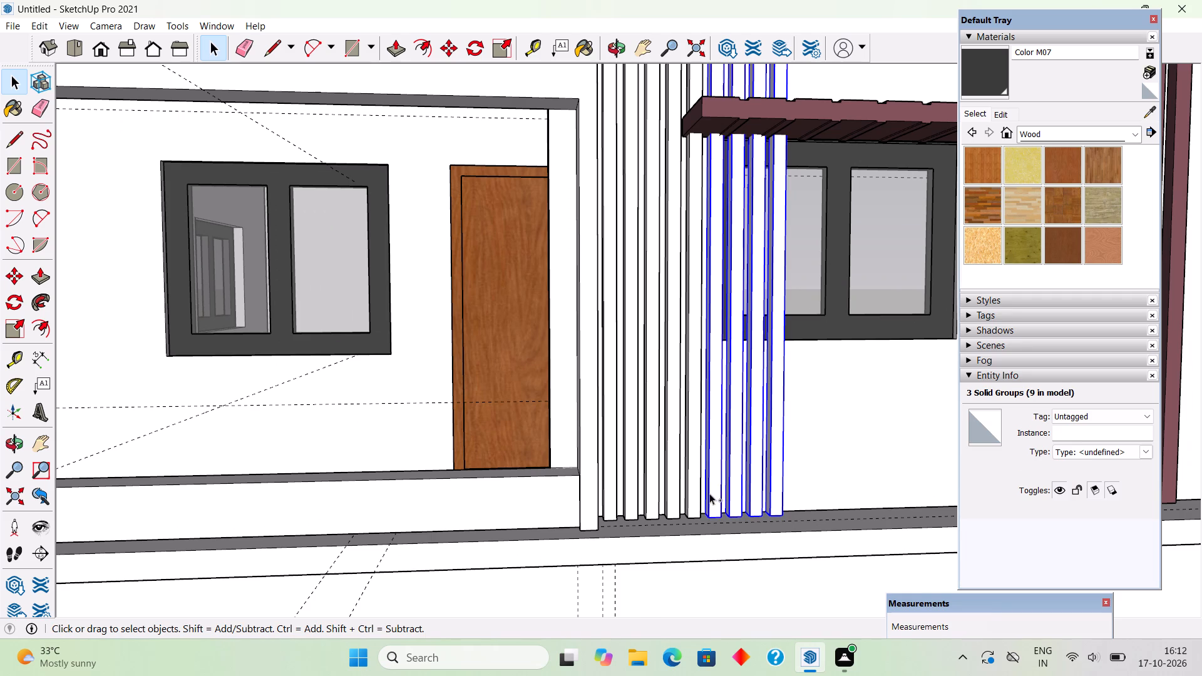
left_click(692, 504, "ctrl")
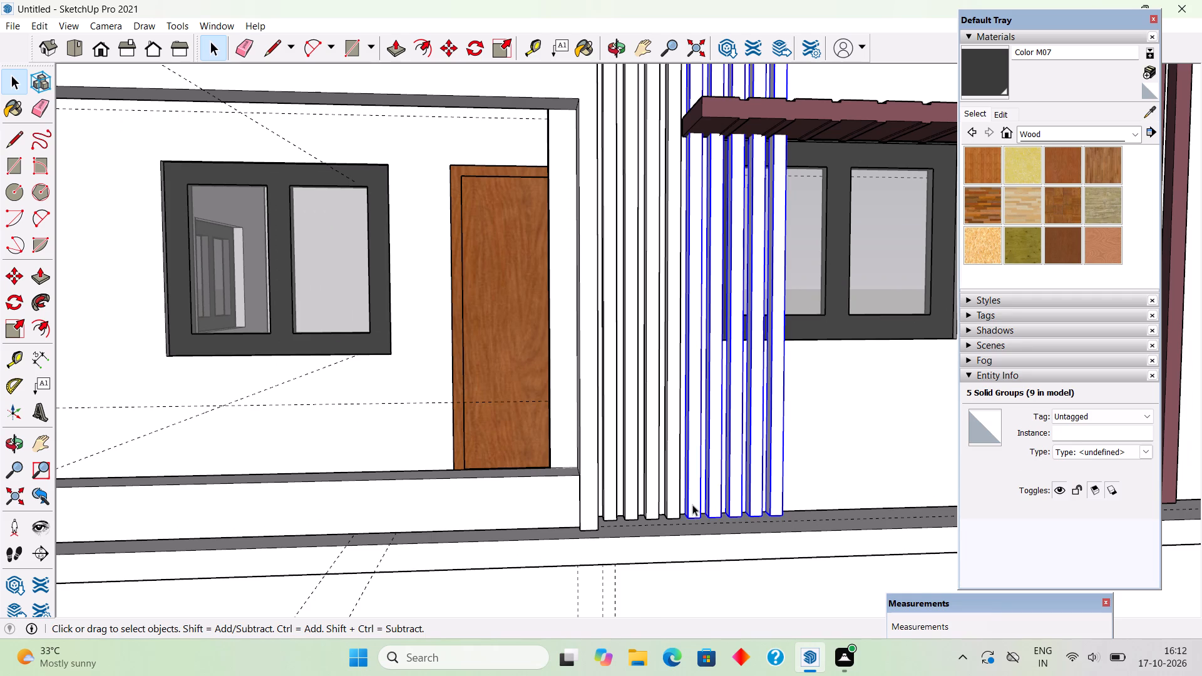
key("Delete")
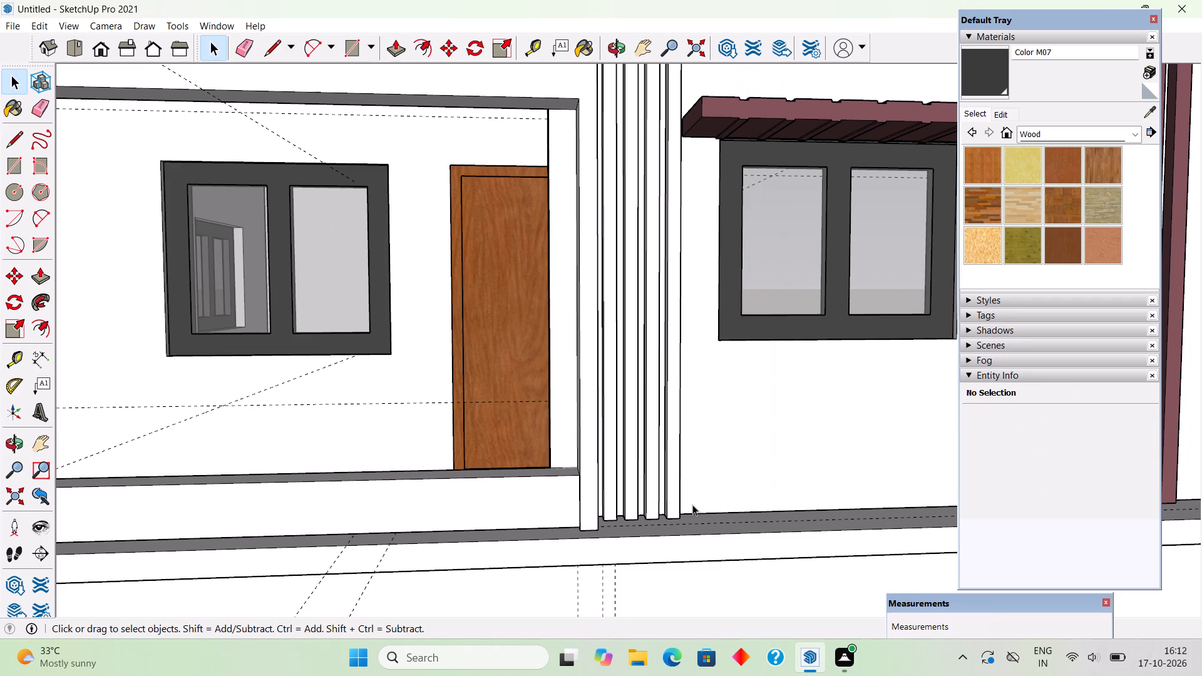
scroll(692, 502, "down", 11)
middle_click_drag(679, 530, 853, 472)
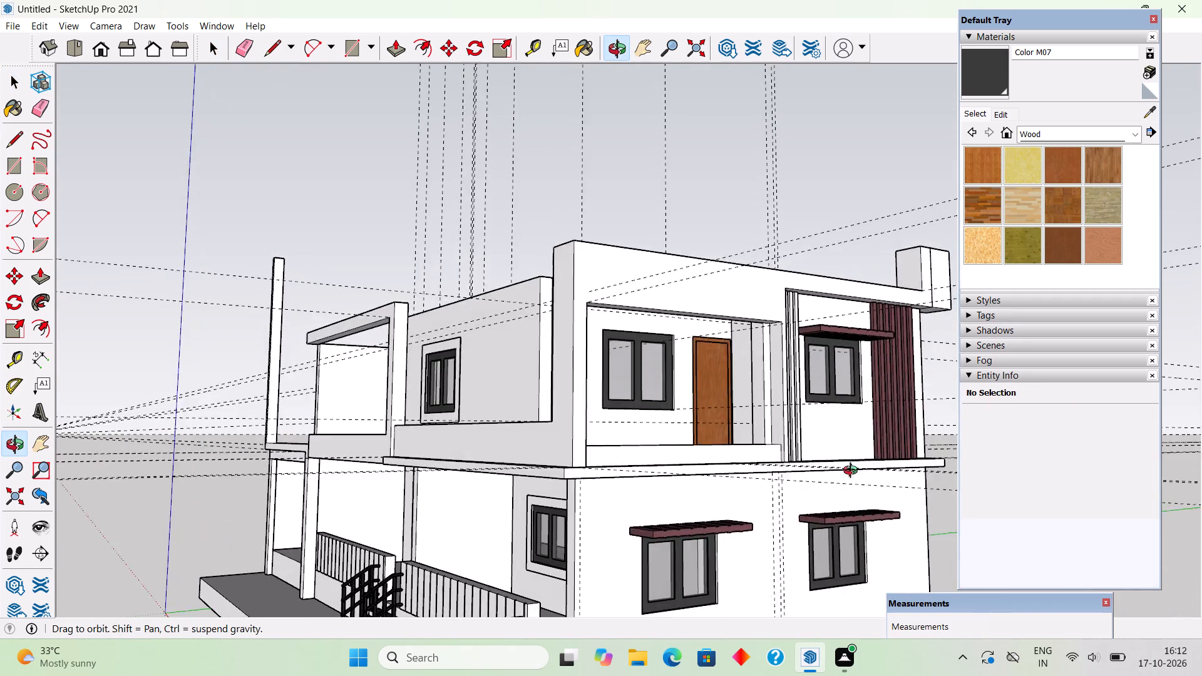
Examine the upper storey's side facade, including the white slats, terrace opening, door and parapets.
middle_click_drag(853, 472, 891, 541)
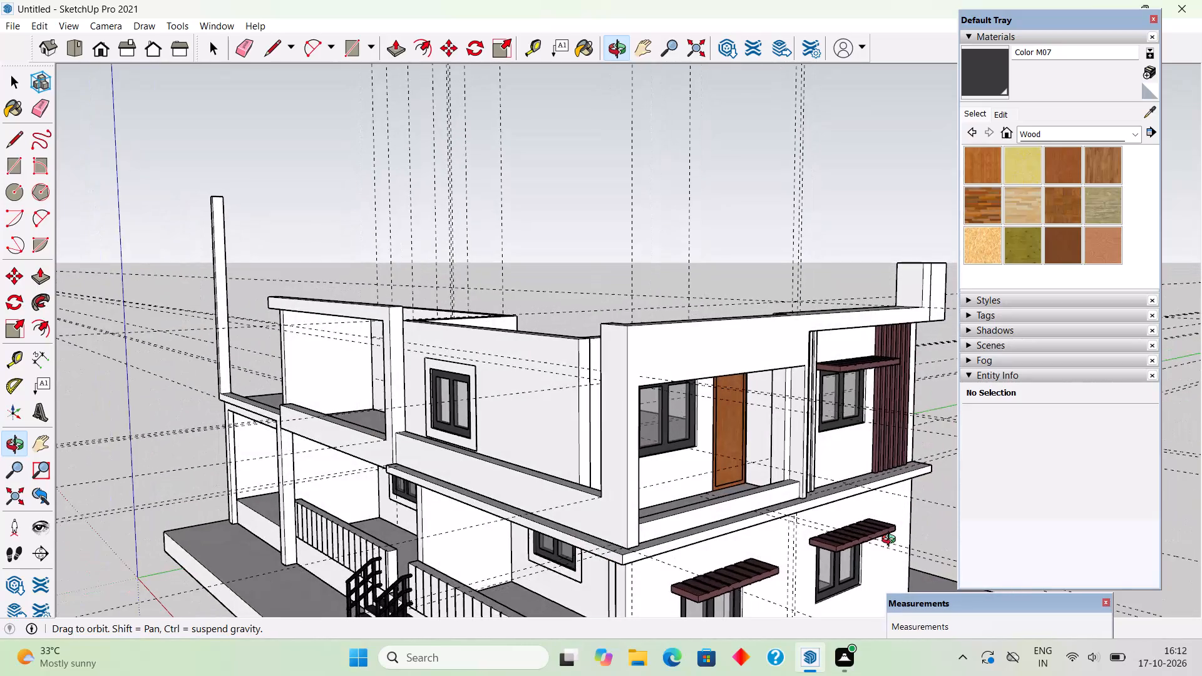
middle_click_drag(891, 541, 858, 478)
scroll(858, 478, "down", 3)
scroll(807, 406, "up", 4)
middle_click_drag(753, 409, 661, 424)
scroll(664, 424, "down", 2)
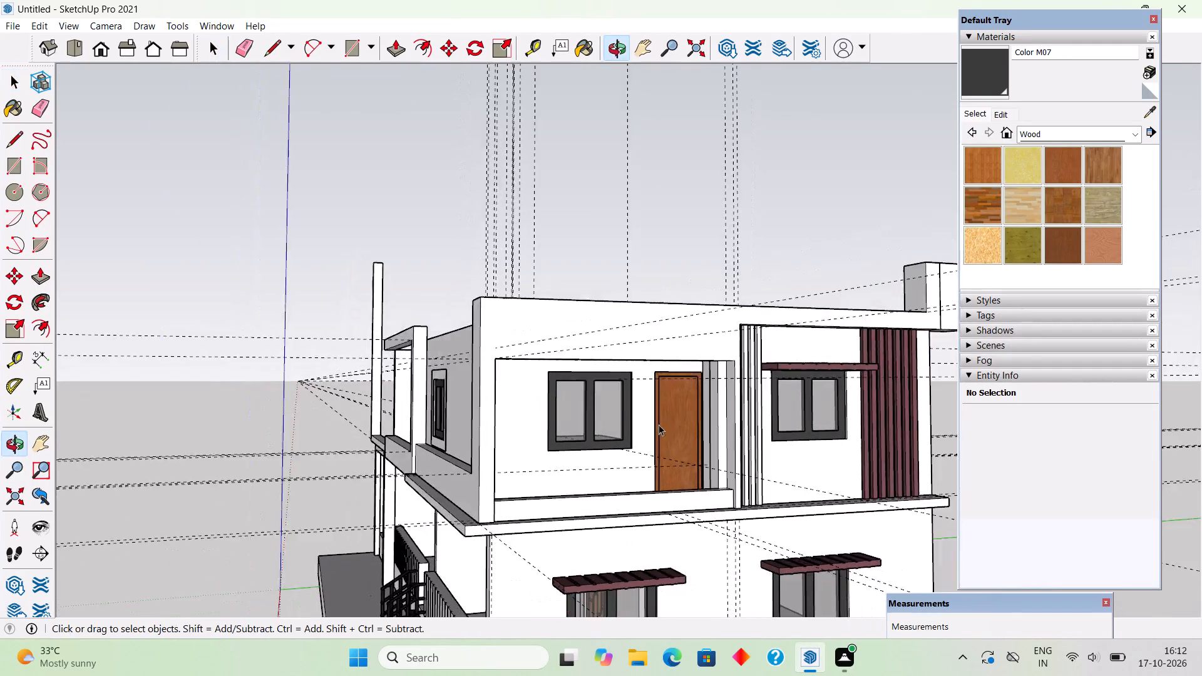
scroll(659, 424, "down", 1)
middle_click_drag(632, 427, 585, 411)
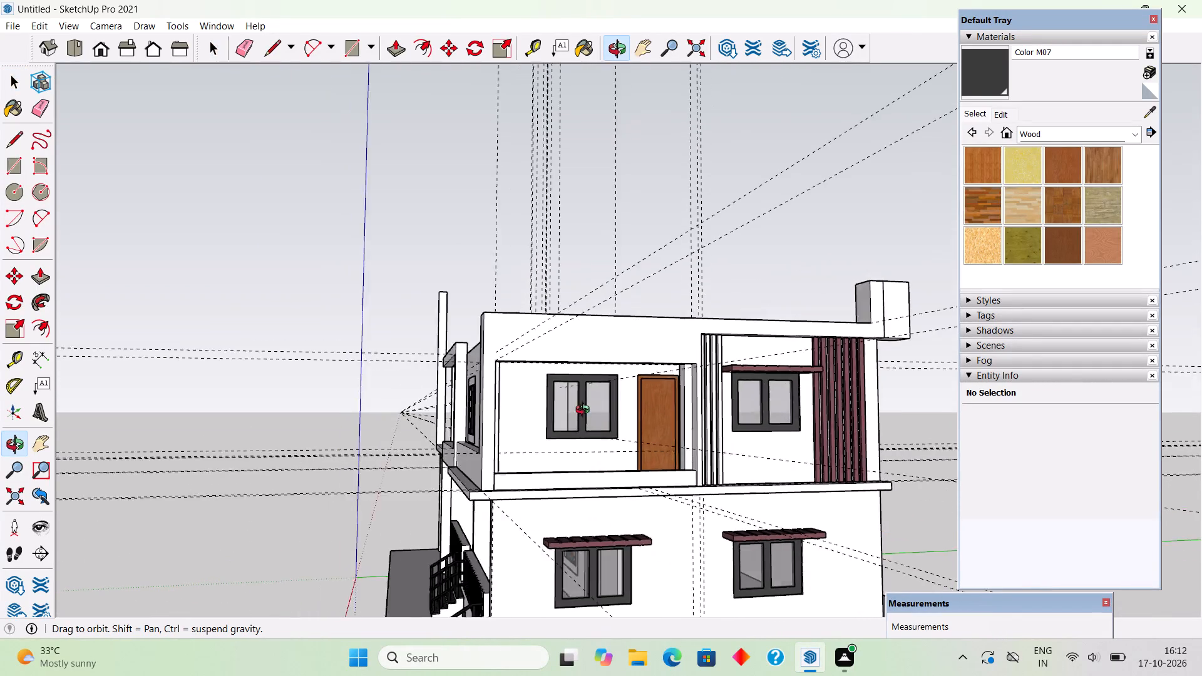
middle_click_drag(585, 411, 539, 456)
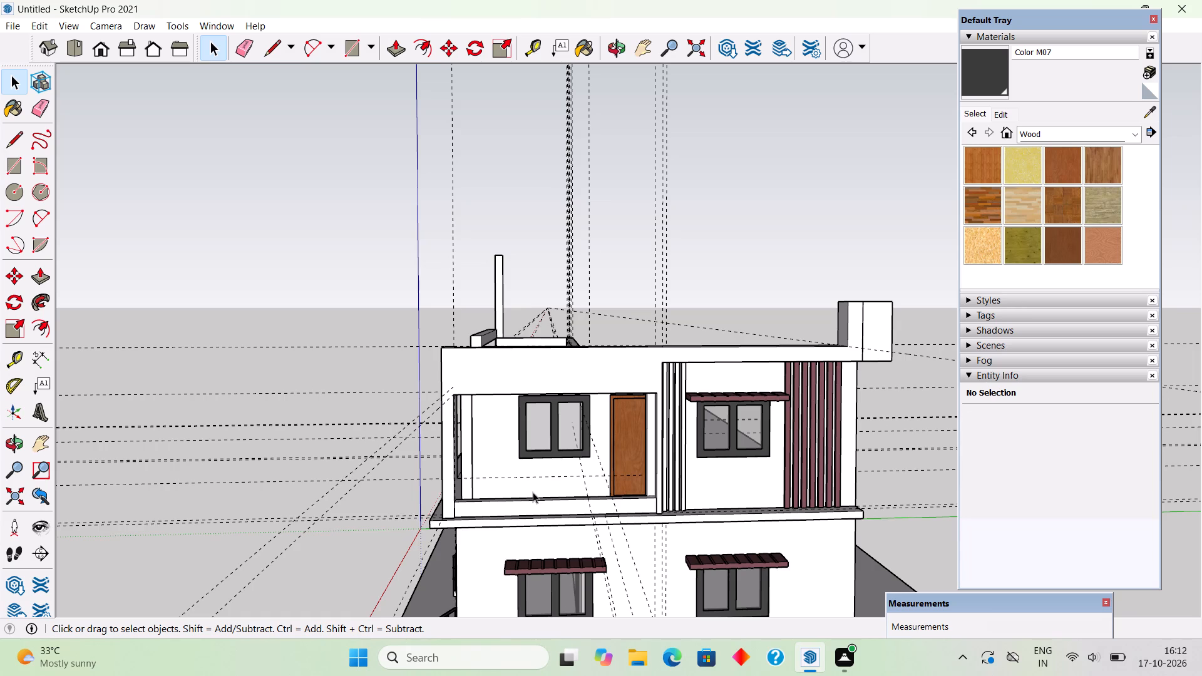
scroll(615, 484, "up", 5)
scroll(677, 469, "up", 5)
scroll(652, 514, "up", 1)
middle_click_drag(645, 513, 655, 557)
scroll(679, 477, "down", 2)
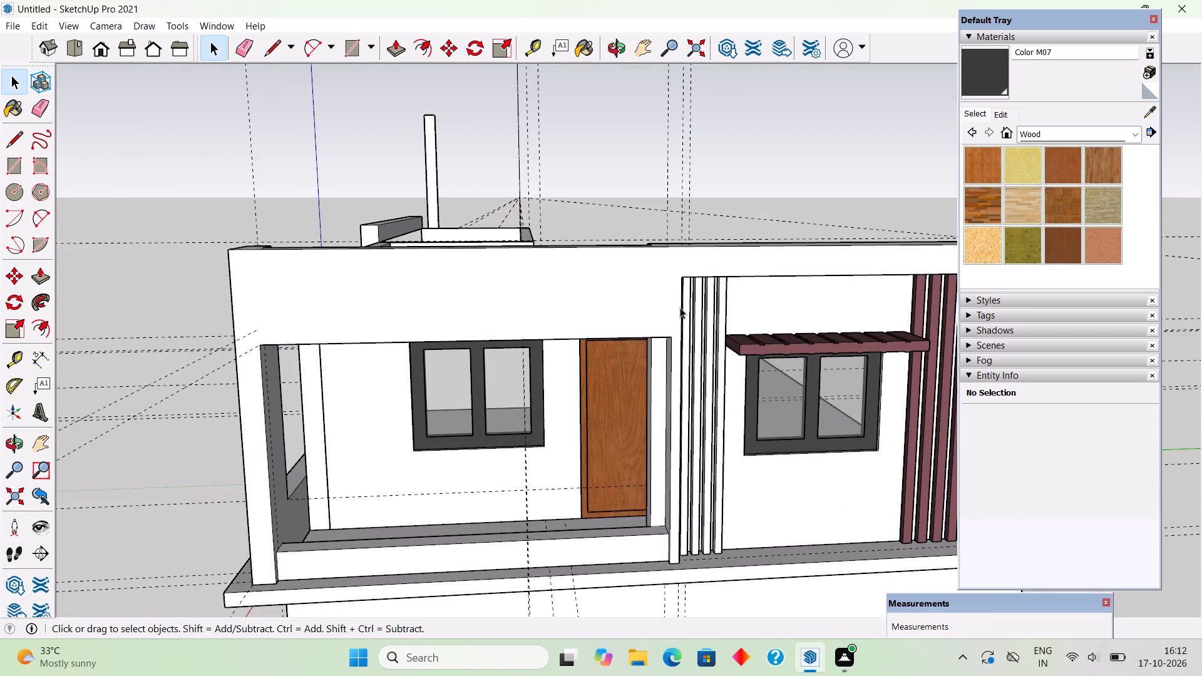
middle_click_drag(659, 346, 649, 388)
scroll(652, 364, "down", 2)
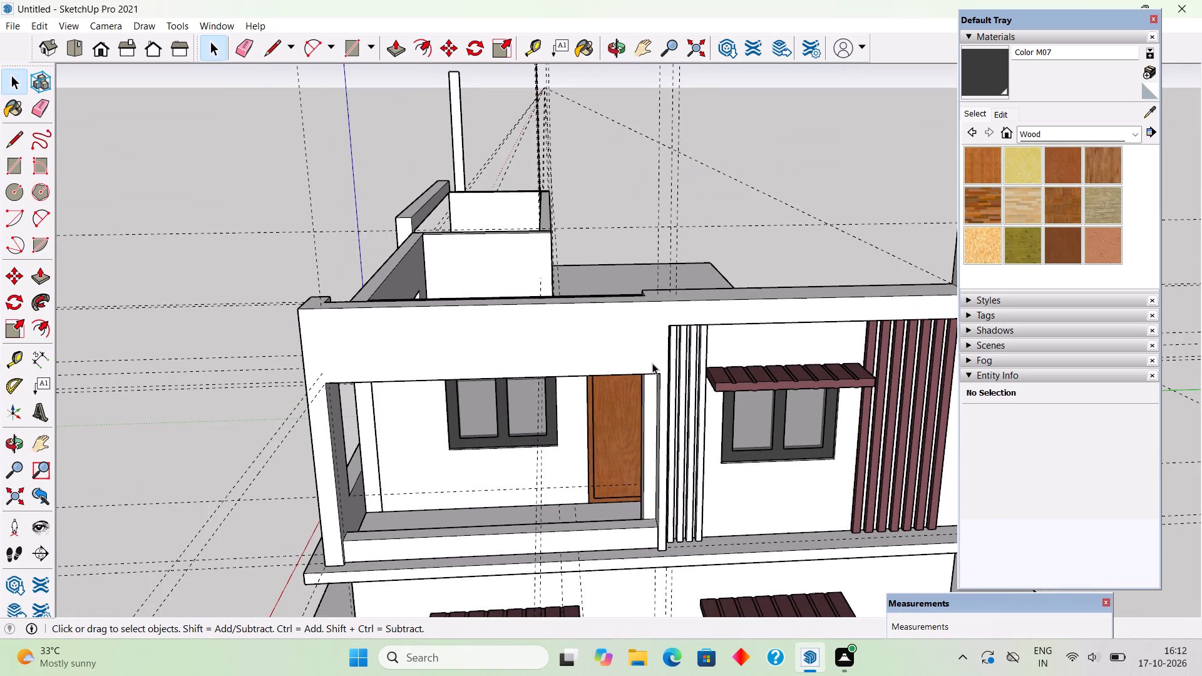
scroll(662, 319, "down", 3)
middle_click_drag(657, 325, 666, 412)
Draw a rectangle of about 4 3/4" by 3" on top of the terrace parapet, beside the frame near the door.
scroll(683, 521, "up", 5)
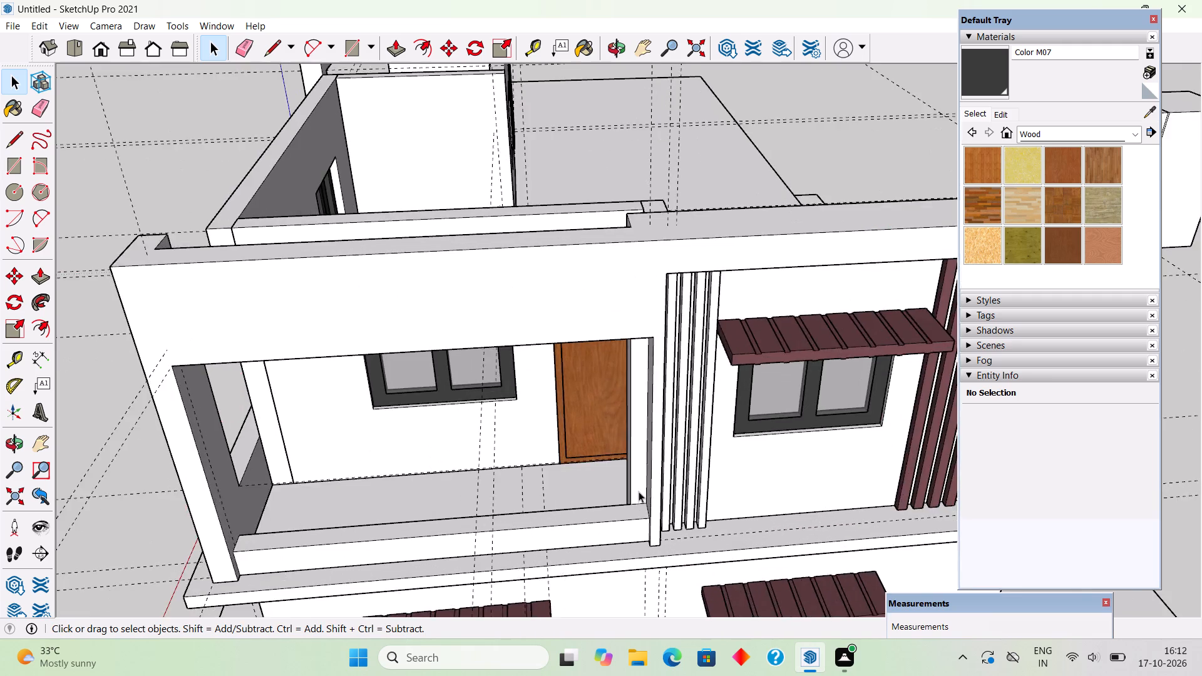
scroll(639, 491, "up", 7)
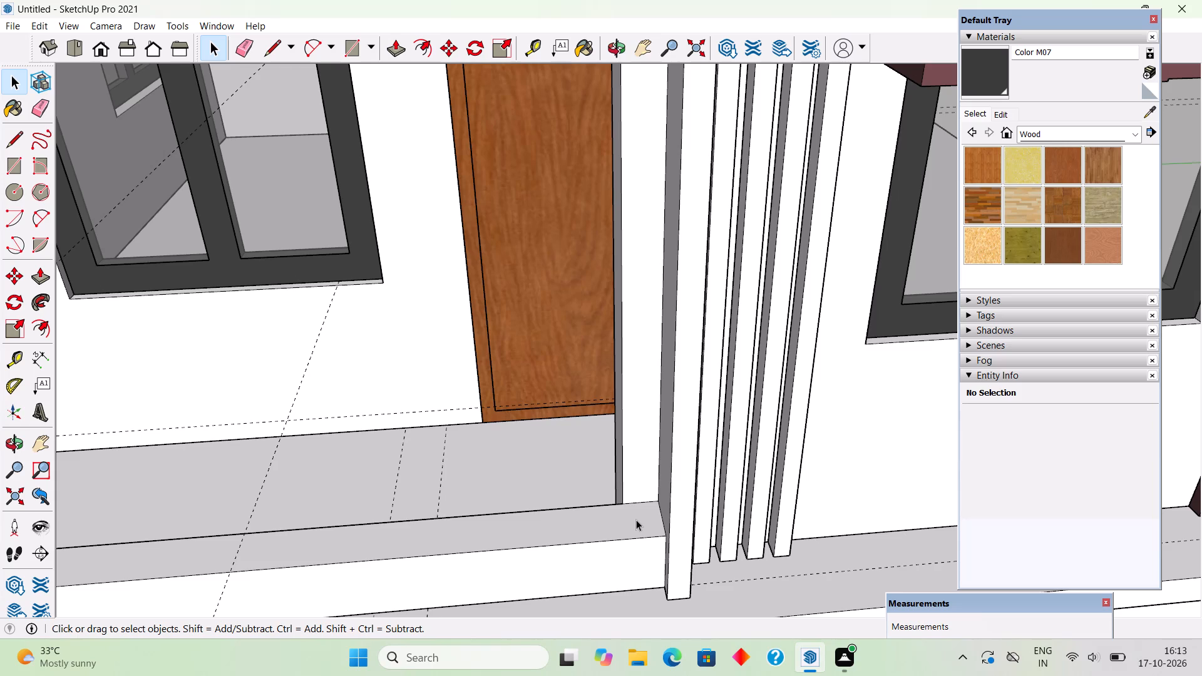
key("r")
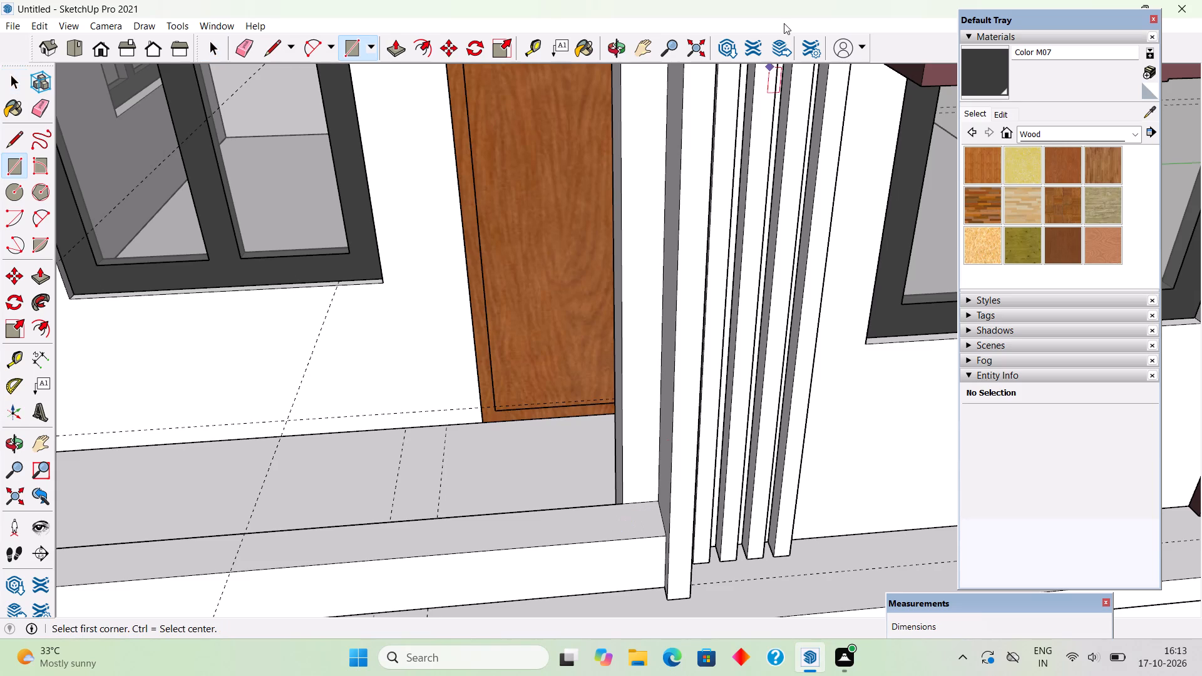
left_click(634, 511)
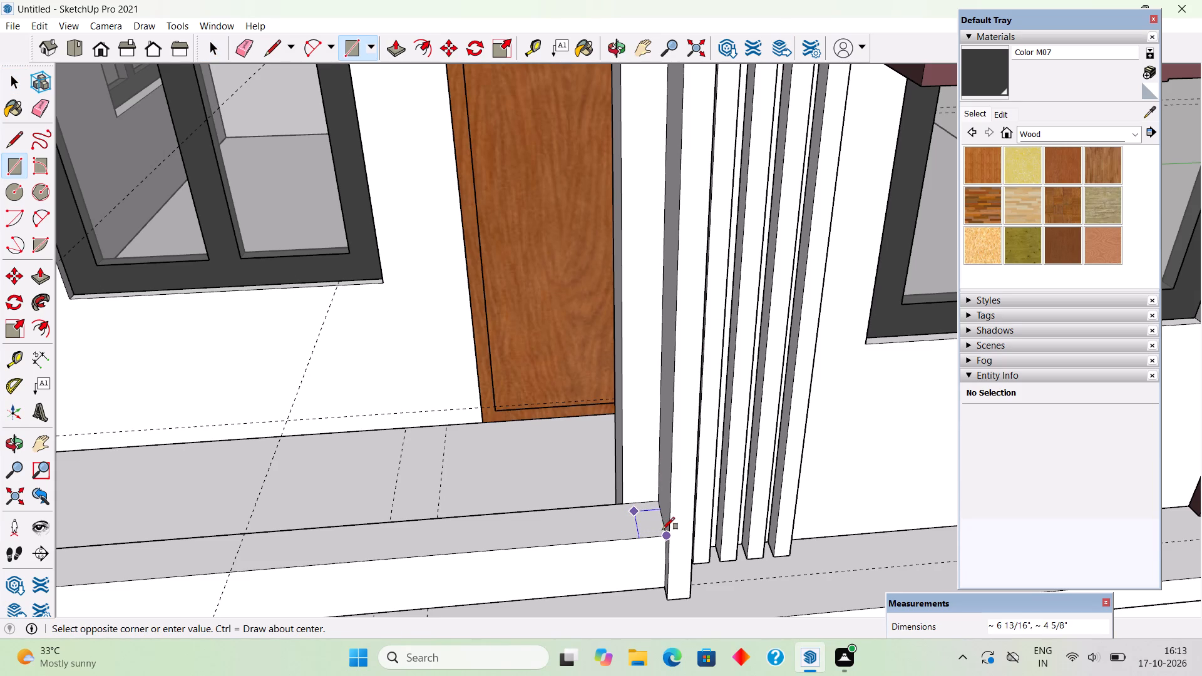
scroll(647, 528, "up", 10)
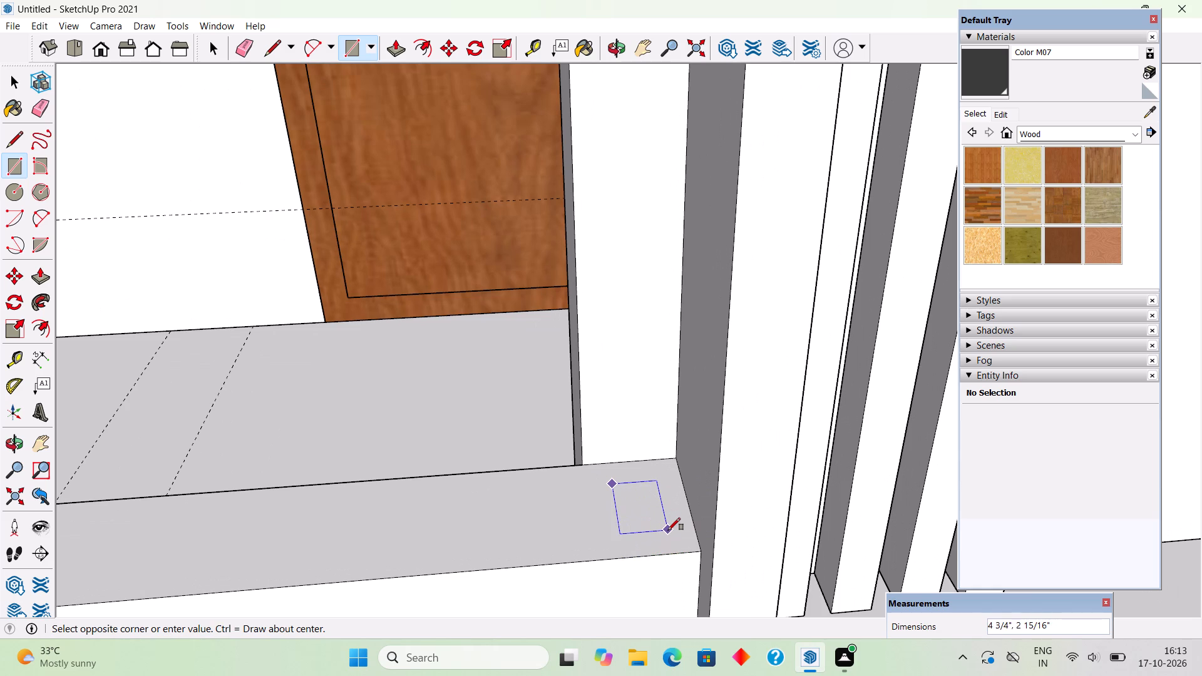
left_click(668, 530)
Pull the small rectangle up 2.5' into a railing post and make the whole post a group.
key("p")
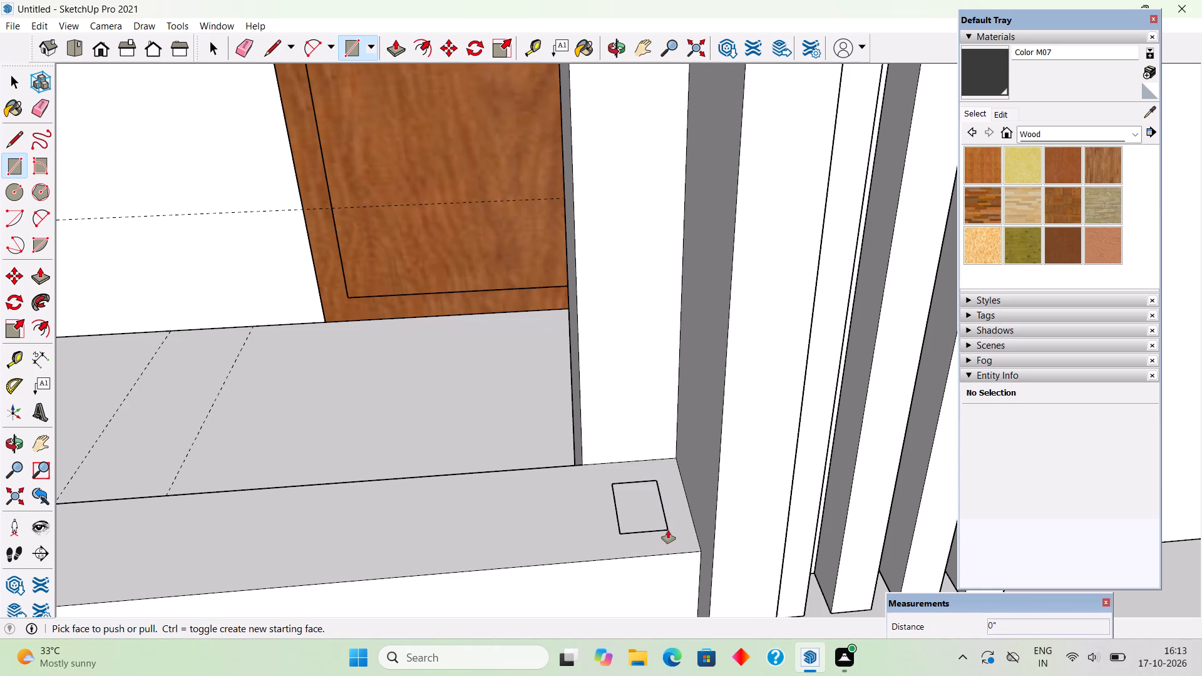
left_click(615, 496)
type("2.5'")
key("Return")
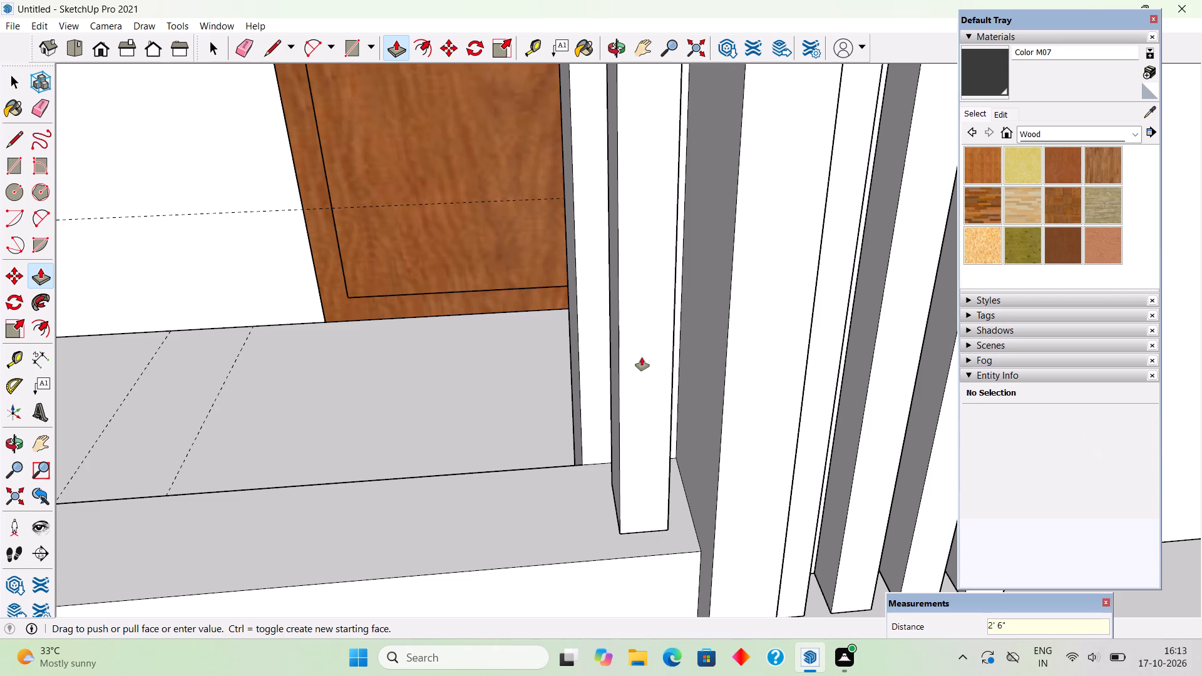
key("space")
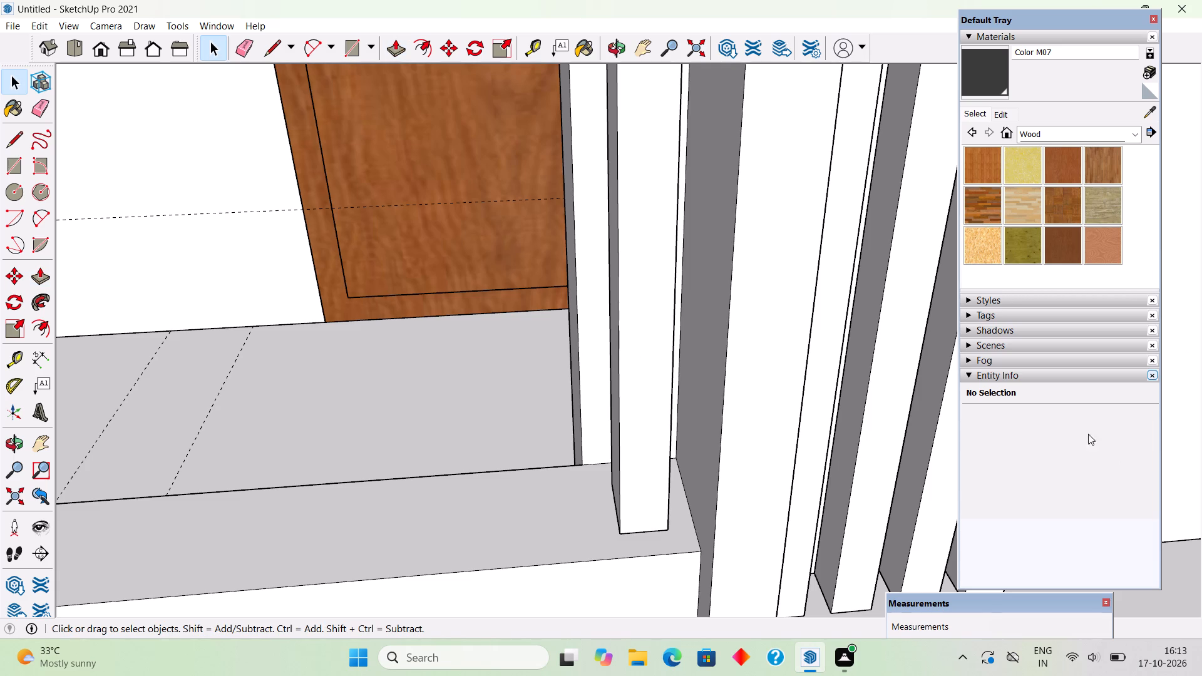
scroll(1067, 492, "down", 4)
scroll(732, 354, "down", 5)
scroll(667, 384, "down", 3)
middle_click_drag(664, 359, 660, 233)
scroll(660, 233, "down", 9)
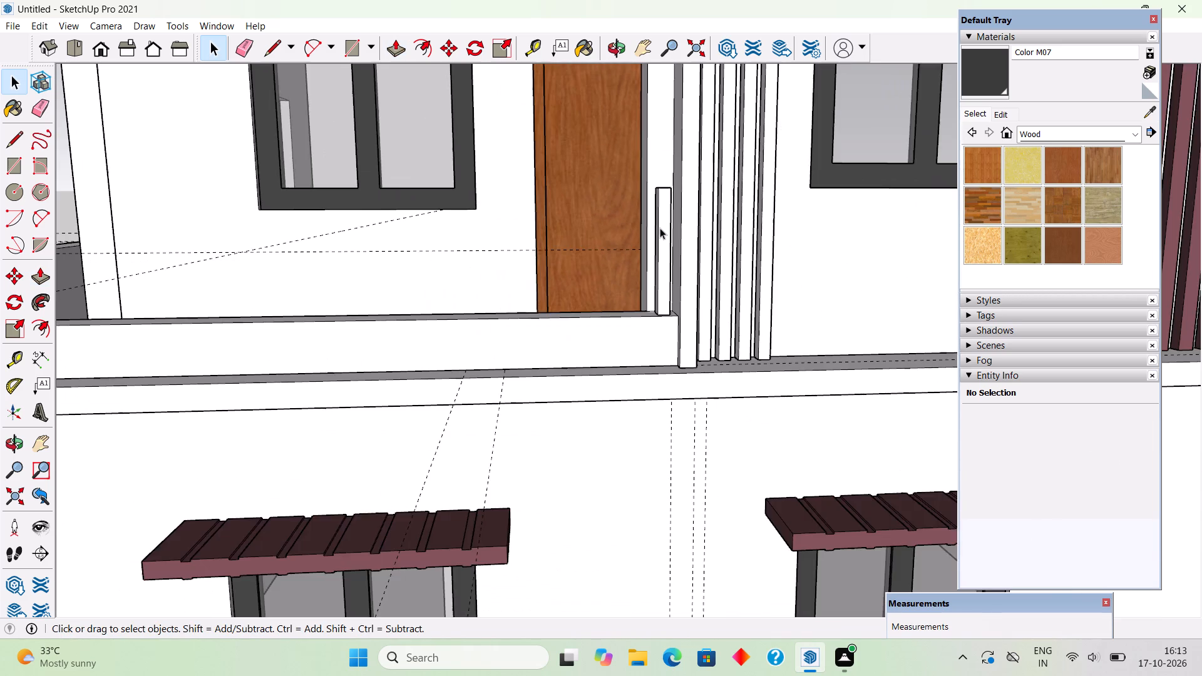
middle_click(659, 237)
scroll(659, 240, "down", 4)
triple_click(659, 241)
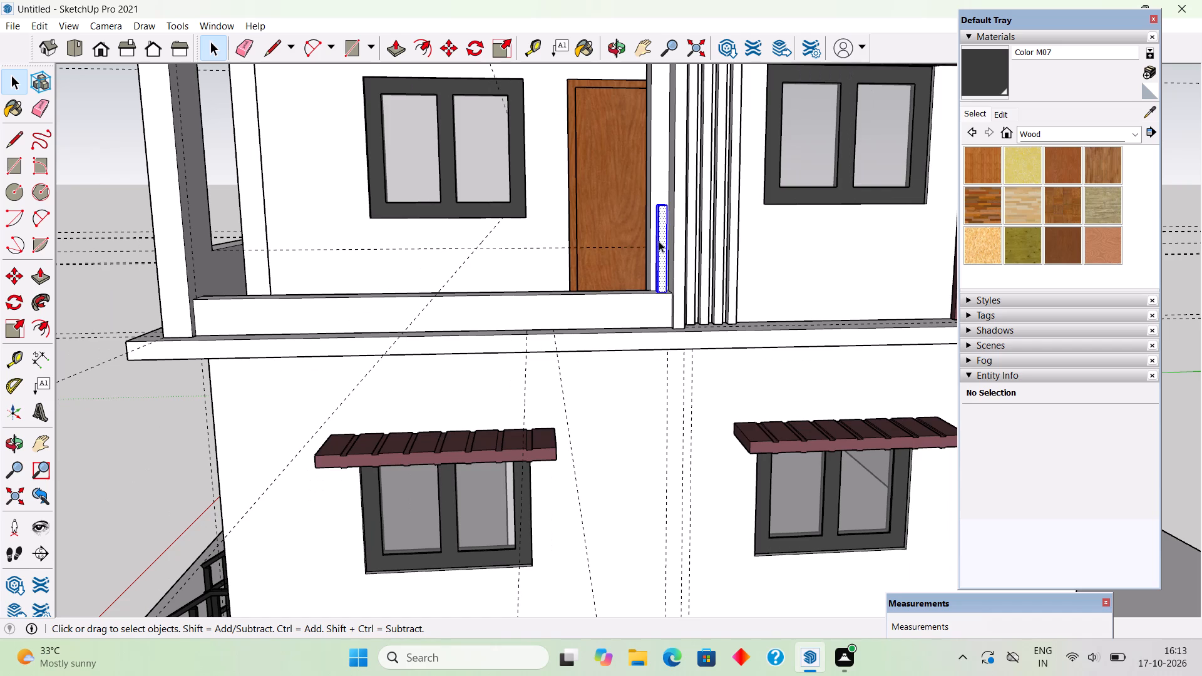
right_click(659, 241)
left_click(691, 369)
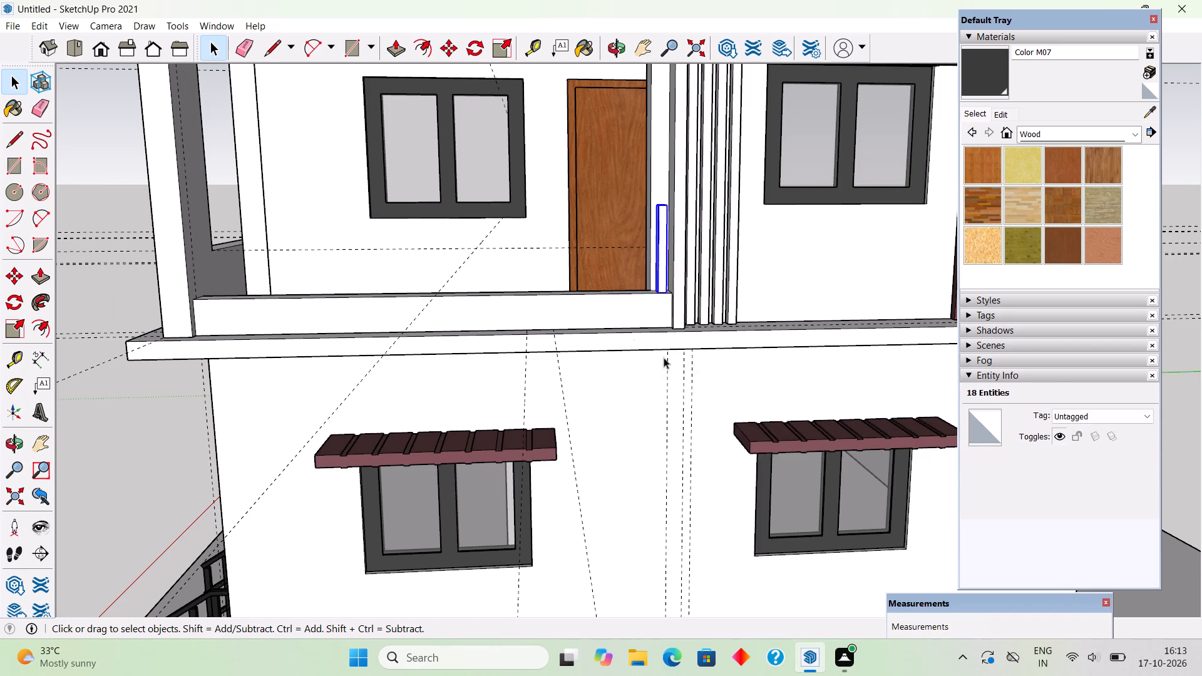
Copy the post along the parapet by about 4' 10", and copy that one about 4' 3" further towards the terrace's outer corner.
scroll(646, 346, "down", 2)
scroll(462, 252, "down", 4)
middle_click_drag(470, 278, 626, 406)
scroll(476, 292, "down", 1)
scroll(662, 368, "up", 2)
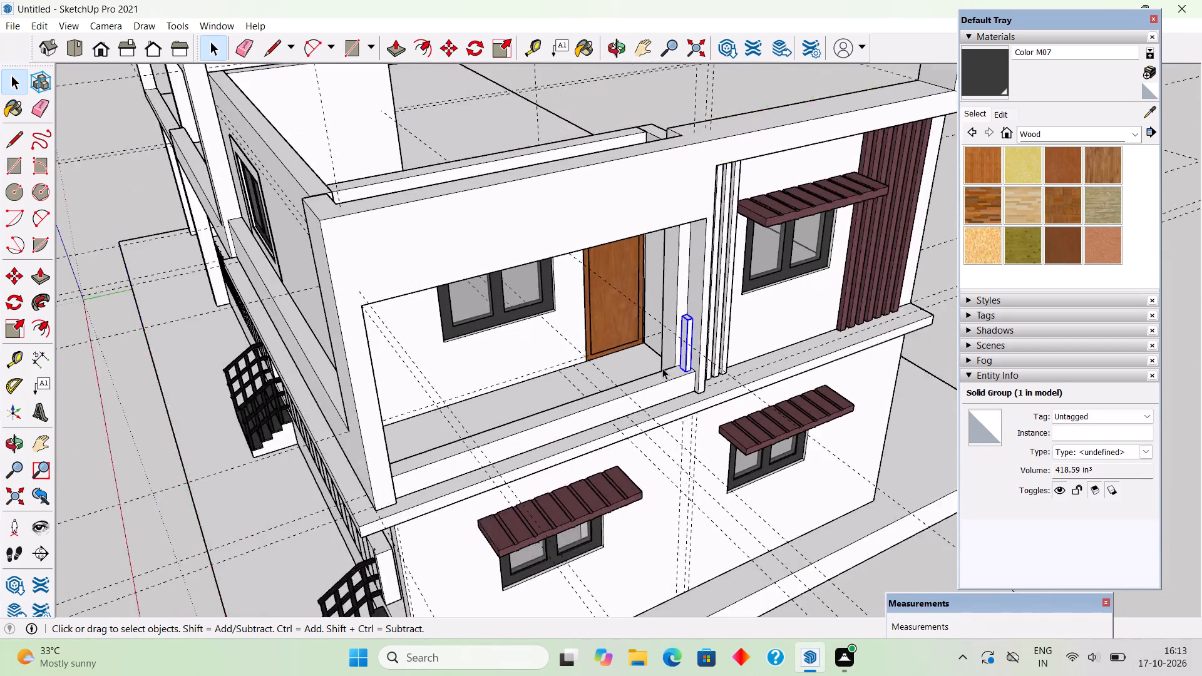
scroll(662, 368, "up", 4)
scroll(503, 434, "up", 1)
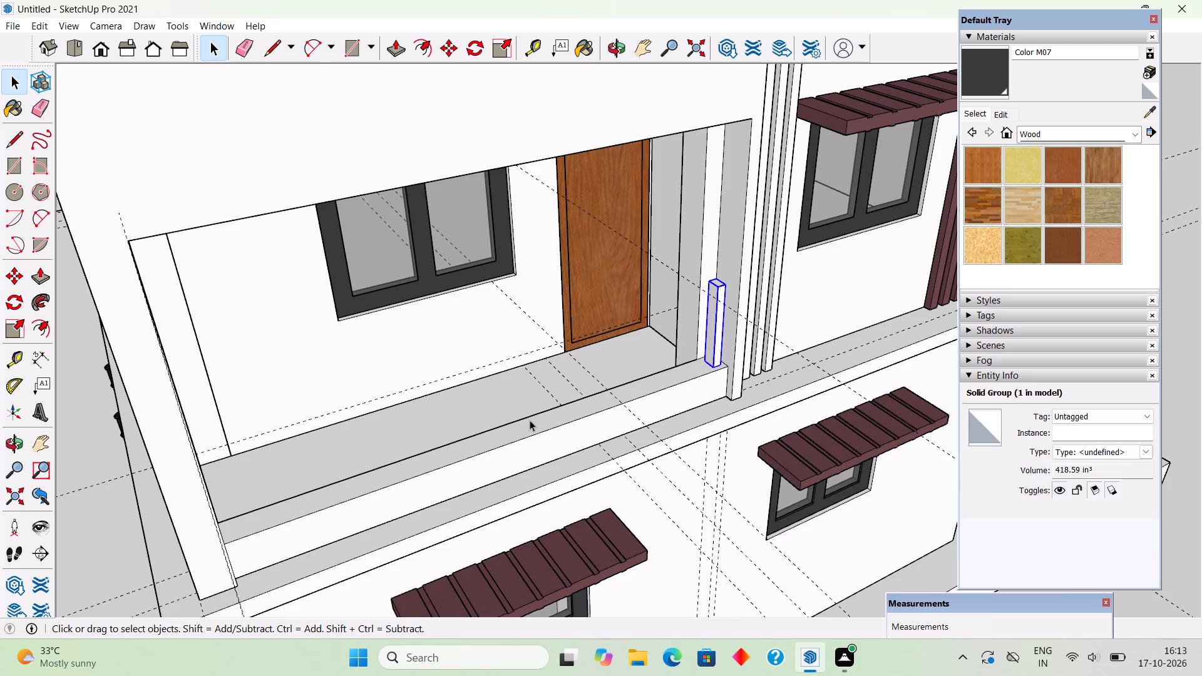
key("m")
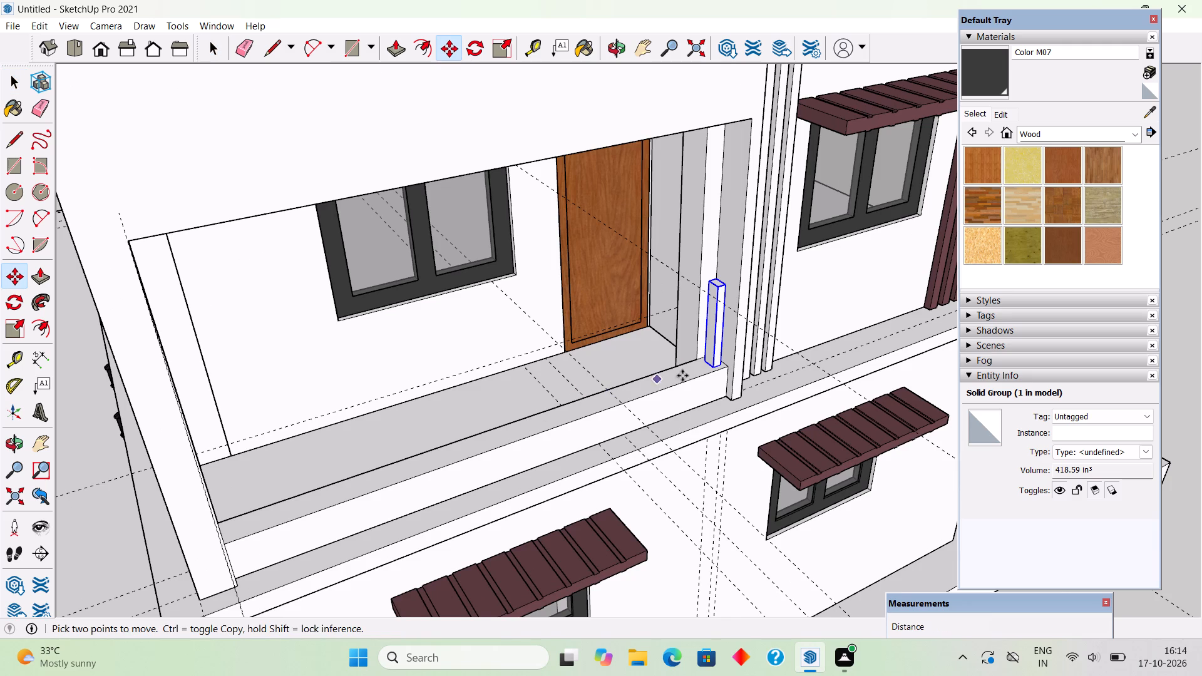
left_click(702, 361)
left_click(551, 417)
left_click(551, 417)
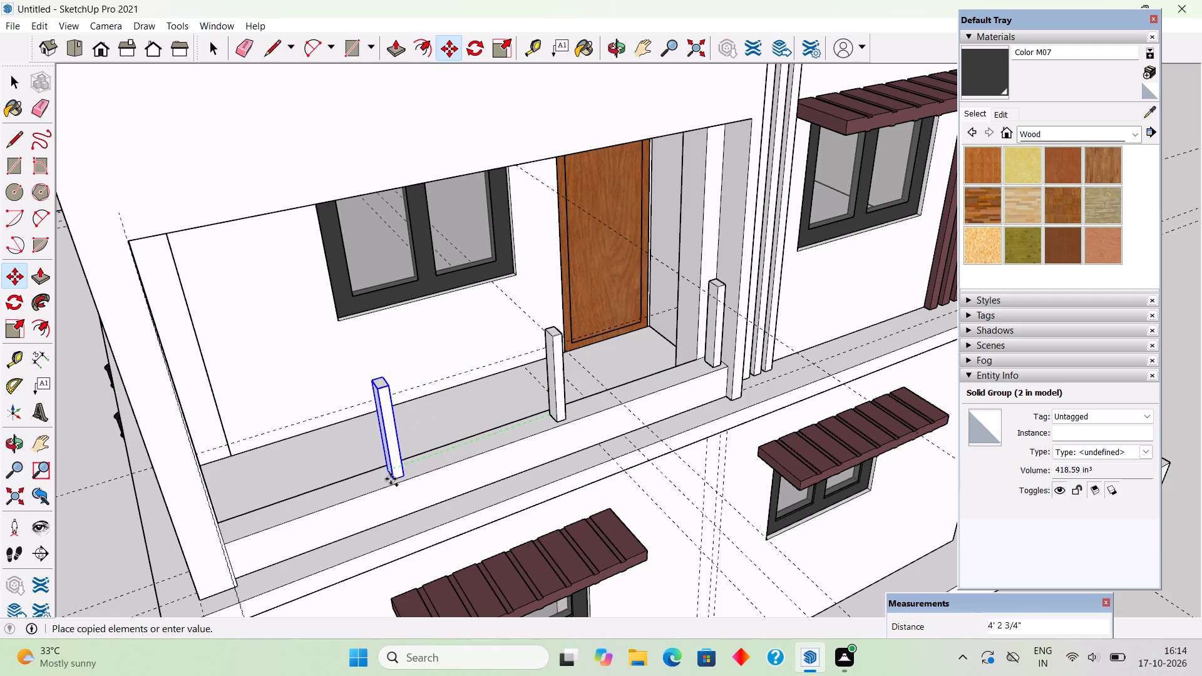
left_click(391, 479)
Copy the newest post about 3' 7" further along, to the parapet's far end against the corner column.
left_click(391, 479)
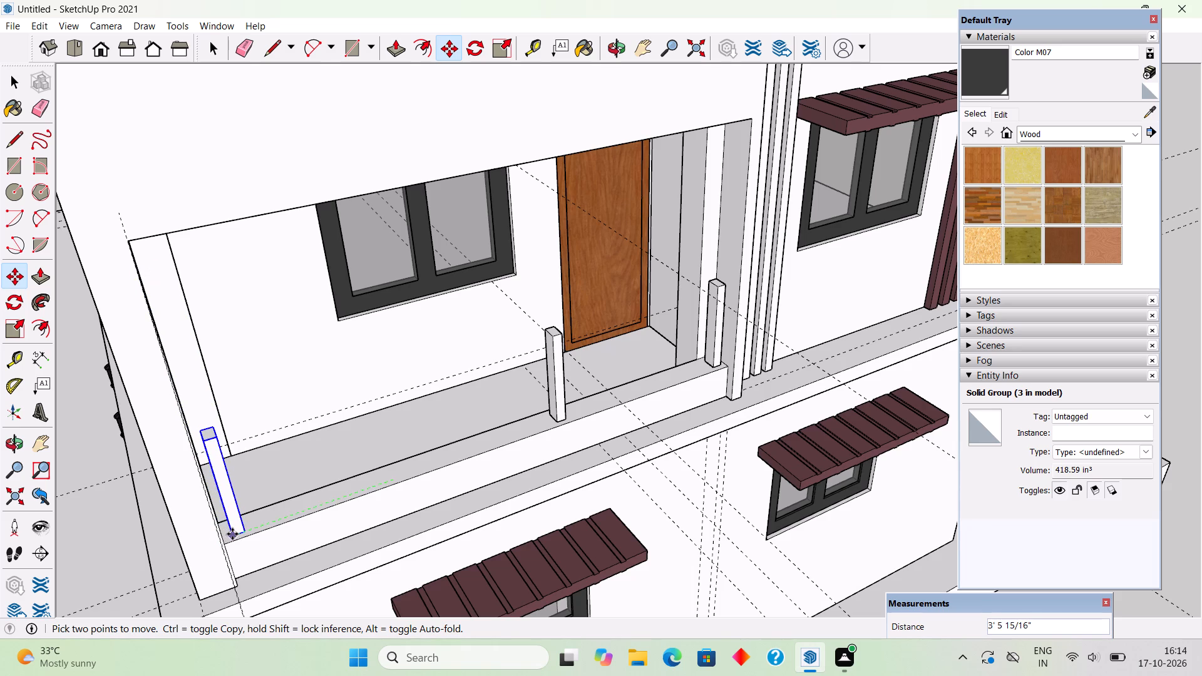
scroll(232, 531, "up", 5)
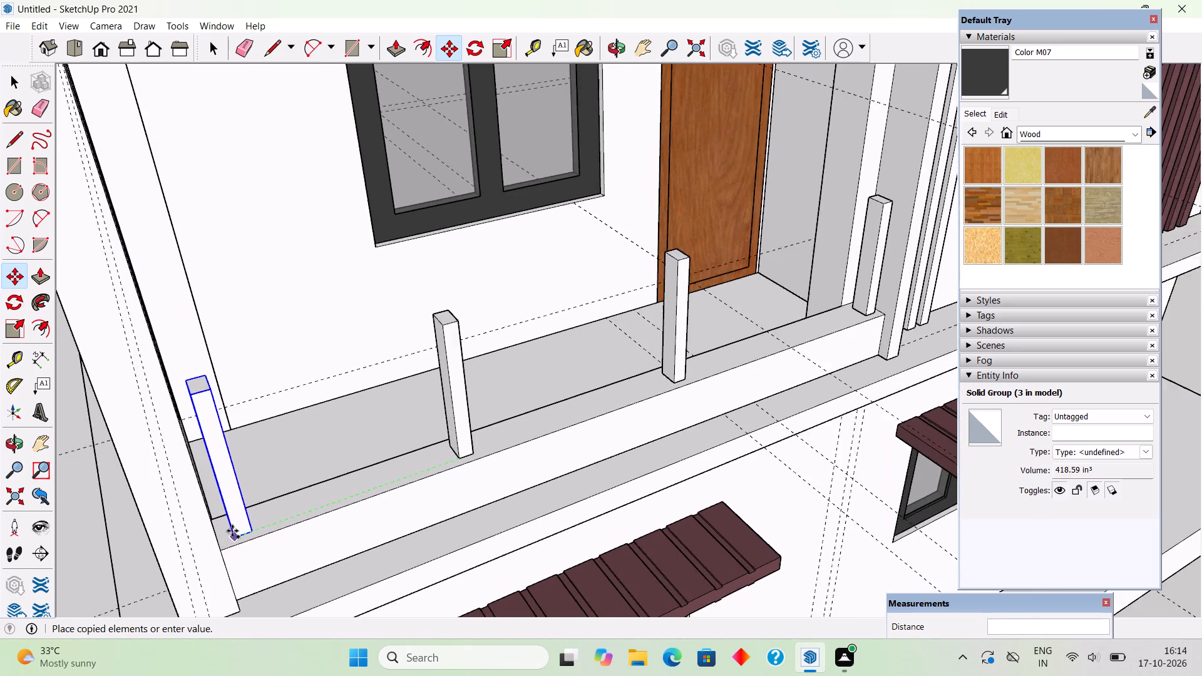
scroll(232, 531, "up", 5)
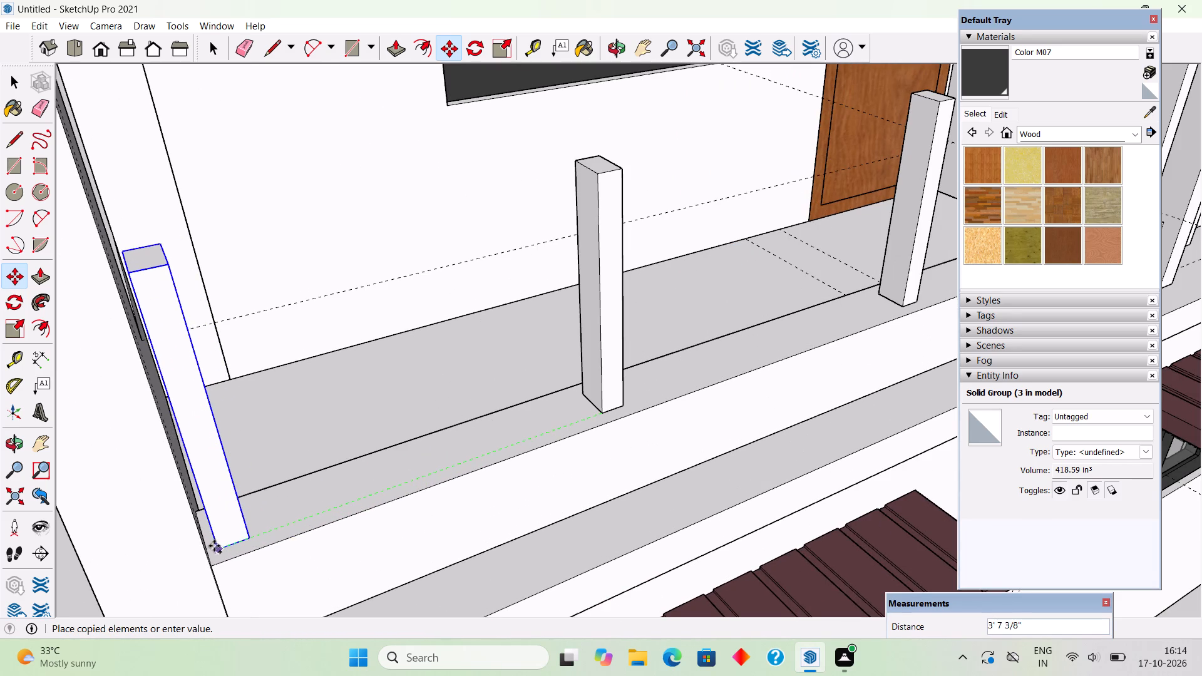
left_click(214, 546)
key("space")
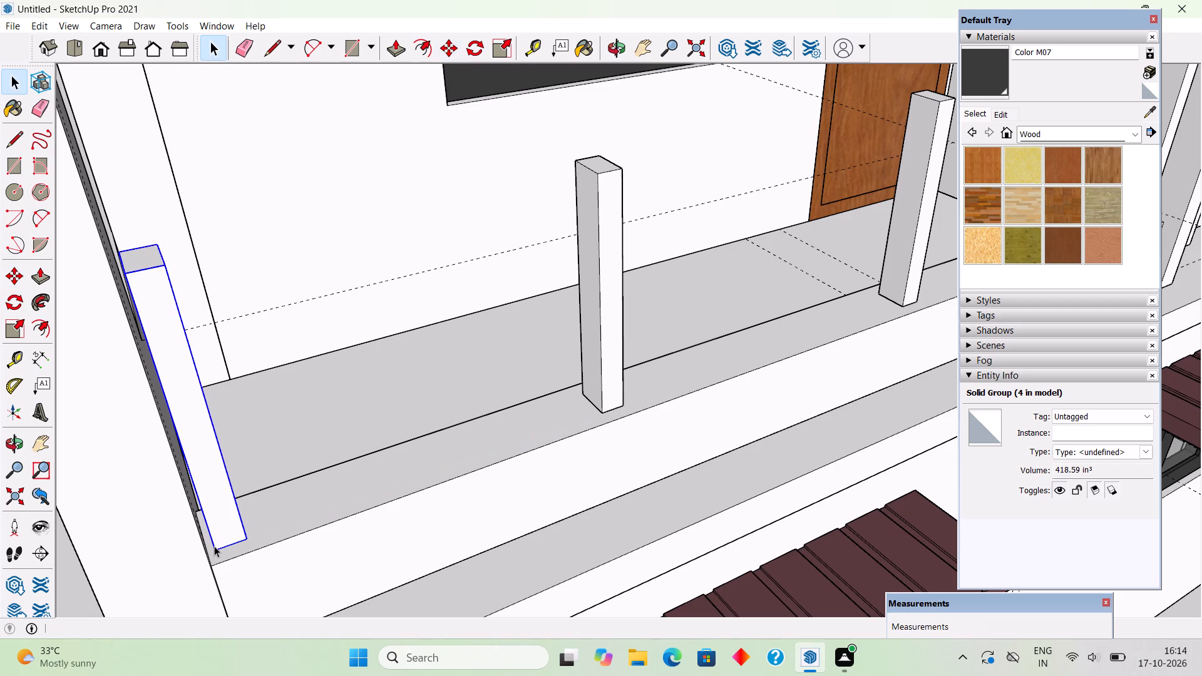
Draw upright rectangles filling the two post gaps nearest the outer corner, about 2' 6" by 3' 5" and 2' 6" by 4'.
key("r")
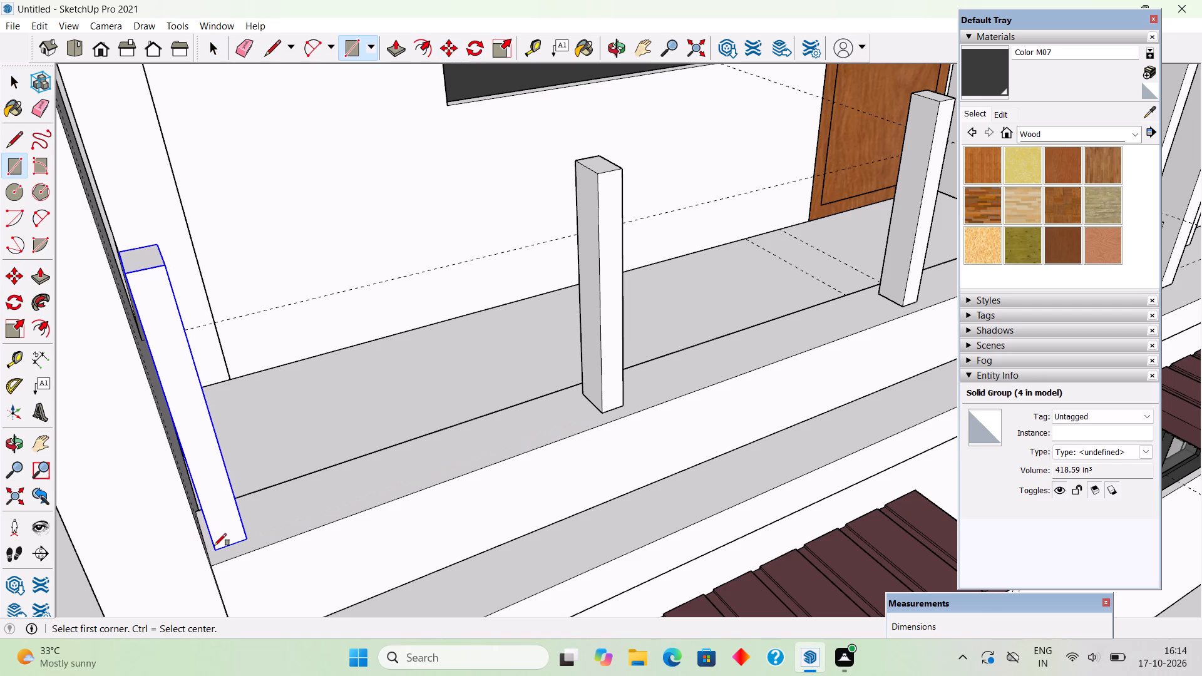
left_click(162, 267)
left_click(604, 406)
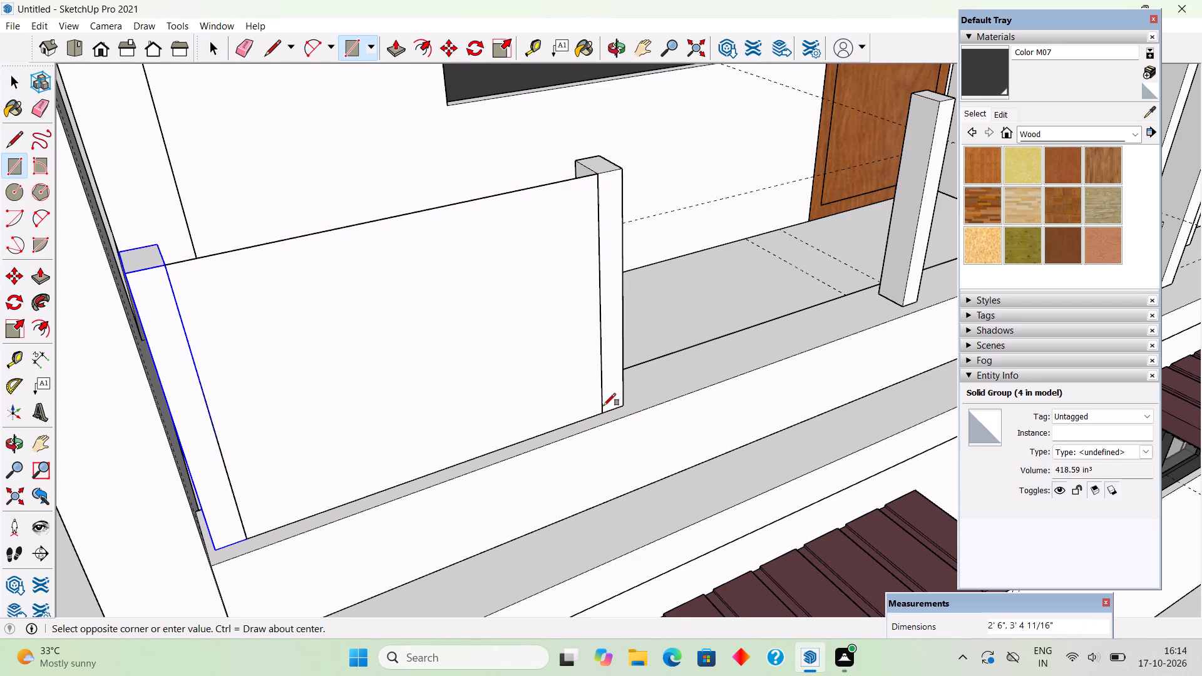
scroll(577, 371, "down", 8)
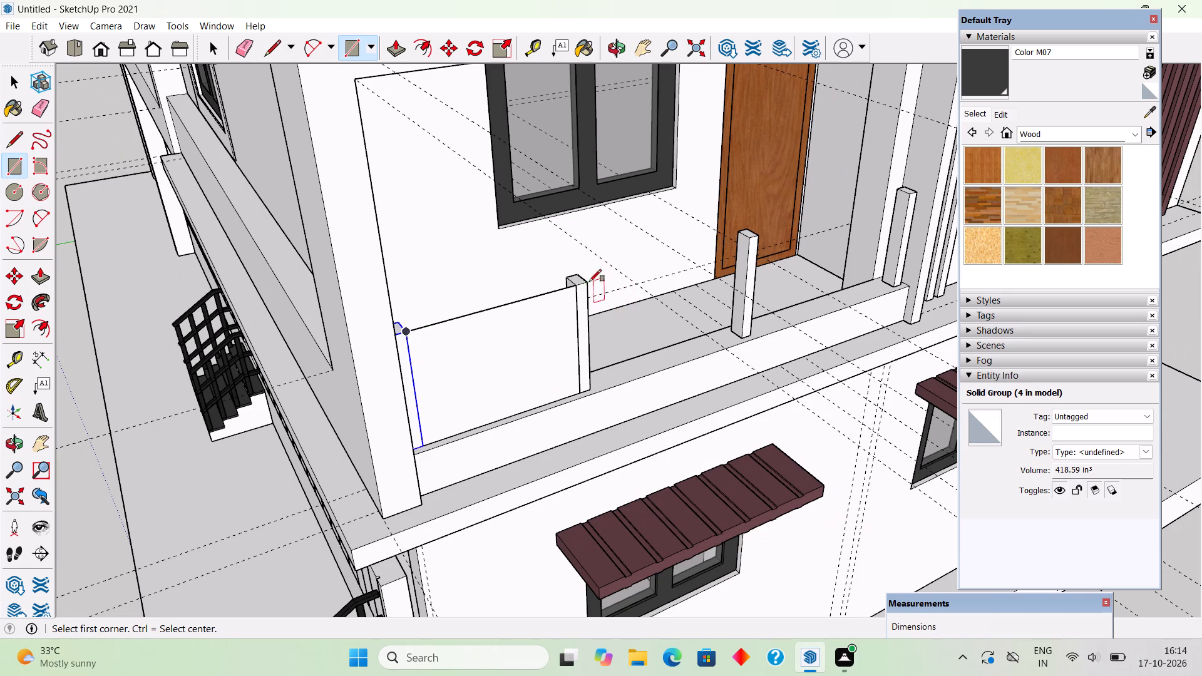
left_click(586, 279)
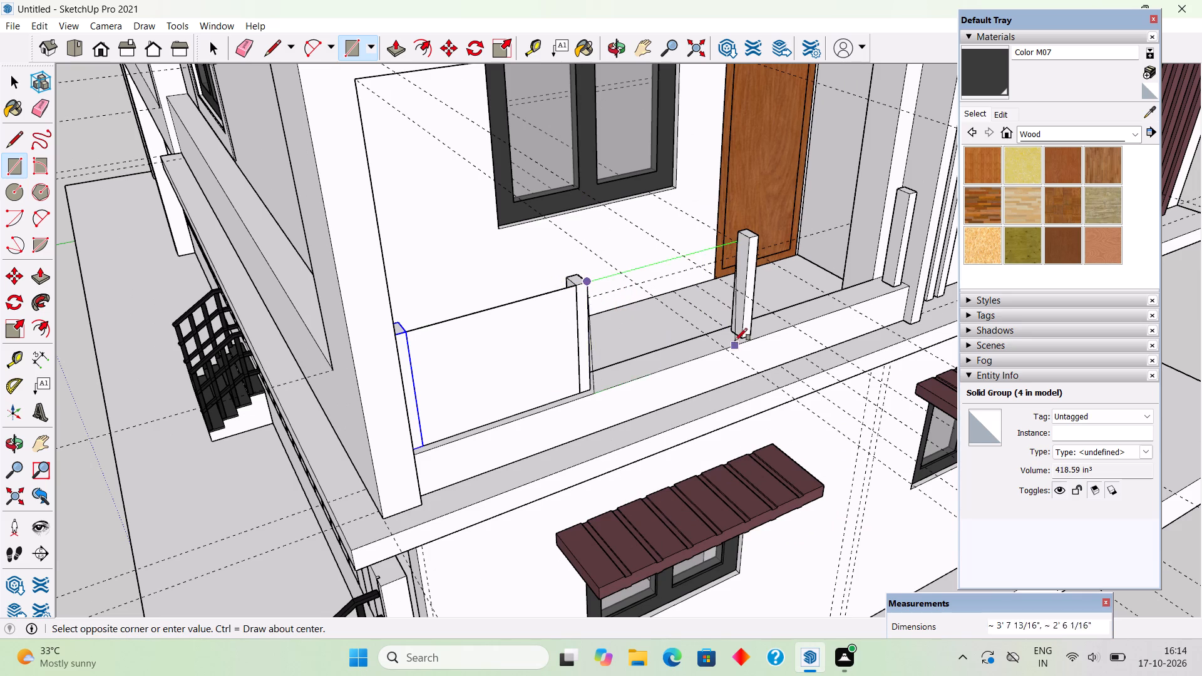
left_click(743, 339)
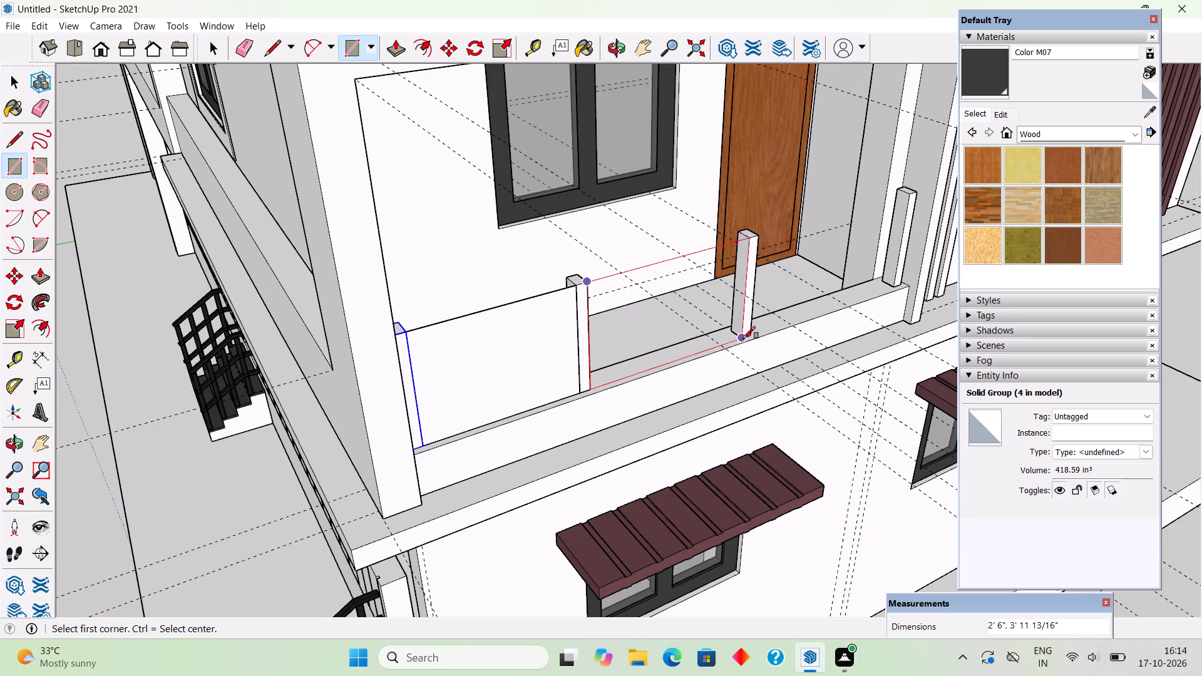
Draw an upright rectangle about 2' 6" by 4' 7" filling the remaining gap between the railing posts, in front of the wooden door.
scroll(724, 319, "down", 4)
scroll(613, 394, "down", 2)
scroll(861, 271, "up", 11)
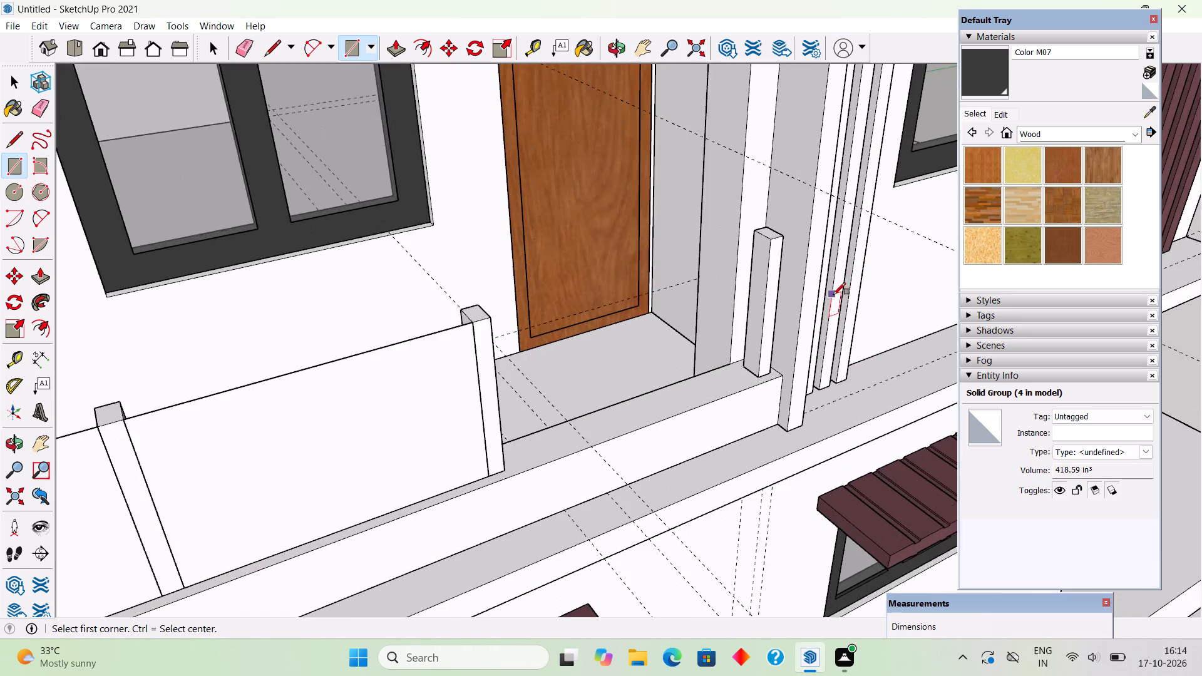
left_click(441, 319)
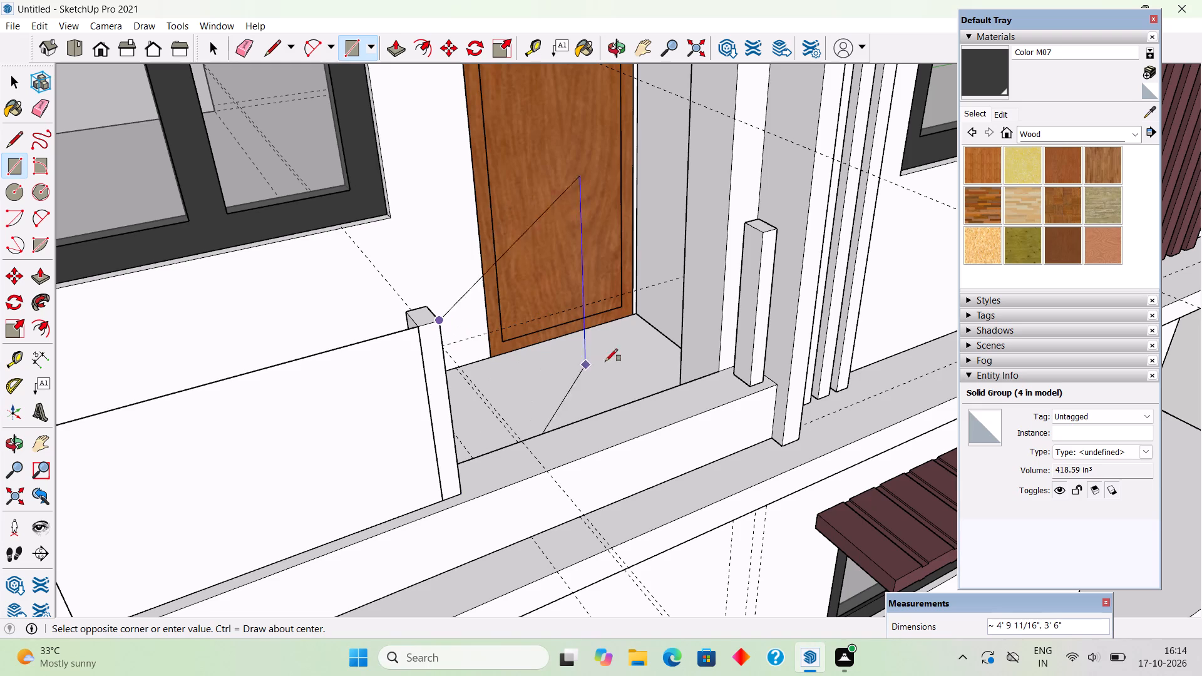
left_click(749, 384)
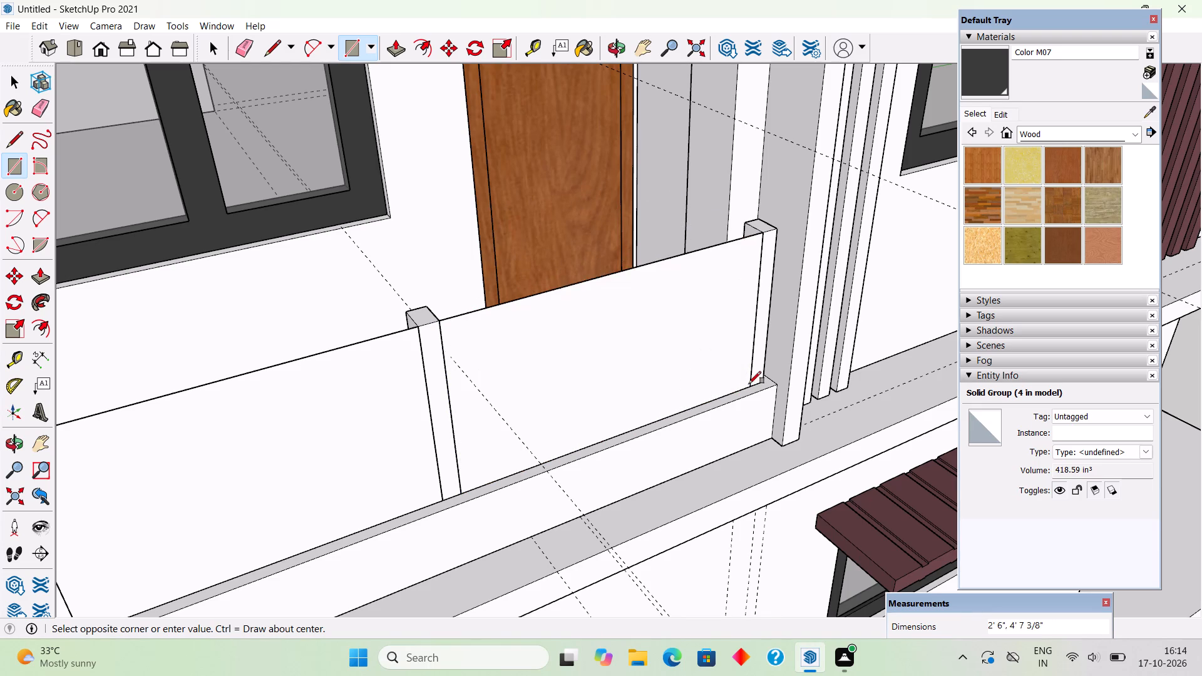
Make each of the three terrace railing panels its own group, including its face and edges.
scroll(708, 337, "down", 13)
key("space")
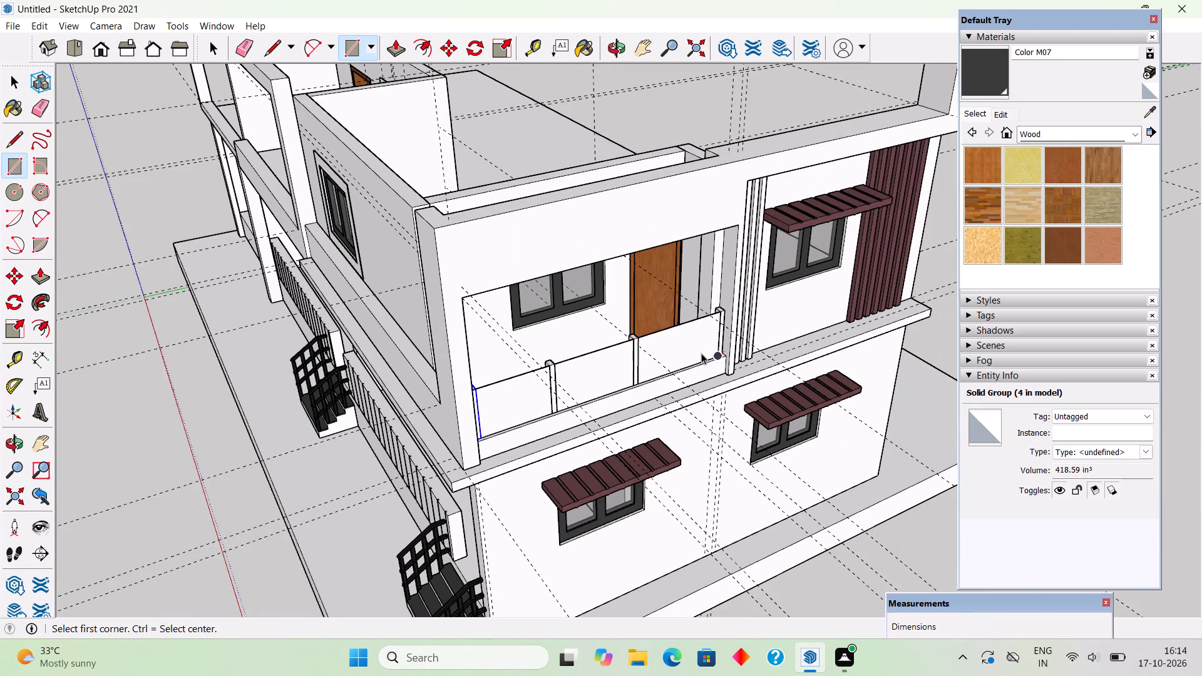
triple_click(701, 353)
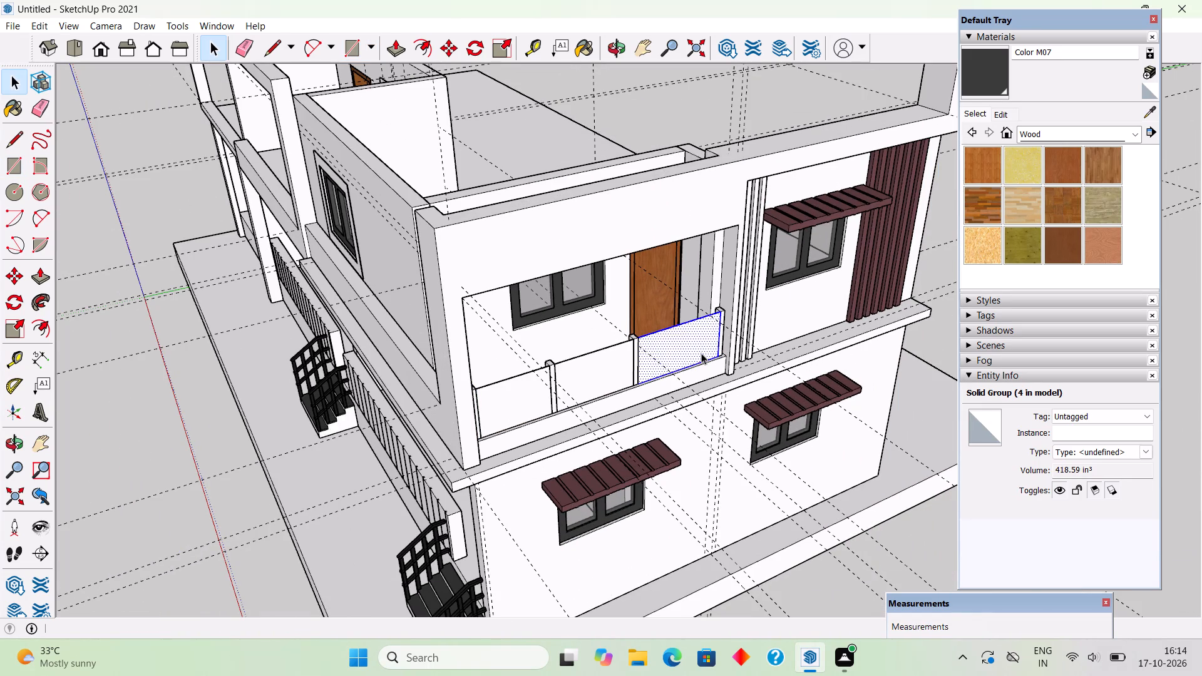
right_click(701, 353)
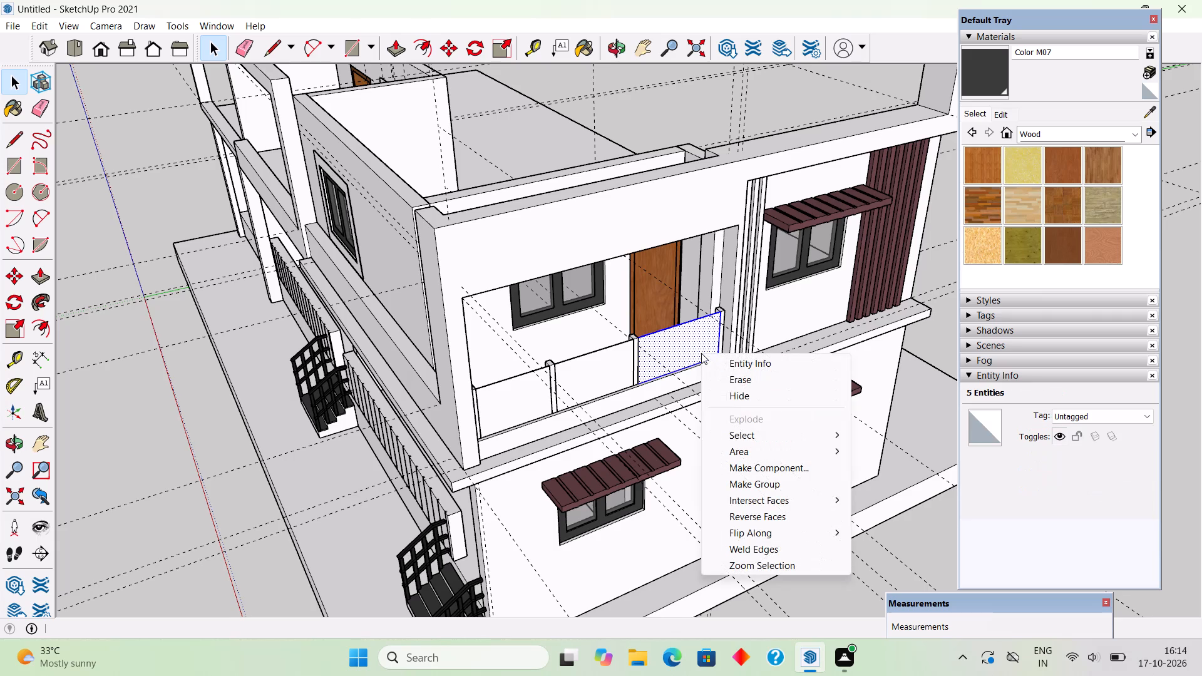
left_click(751, 486)
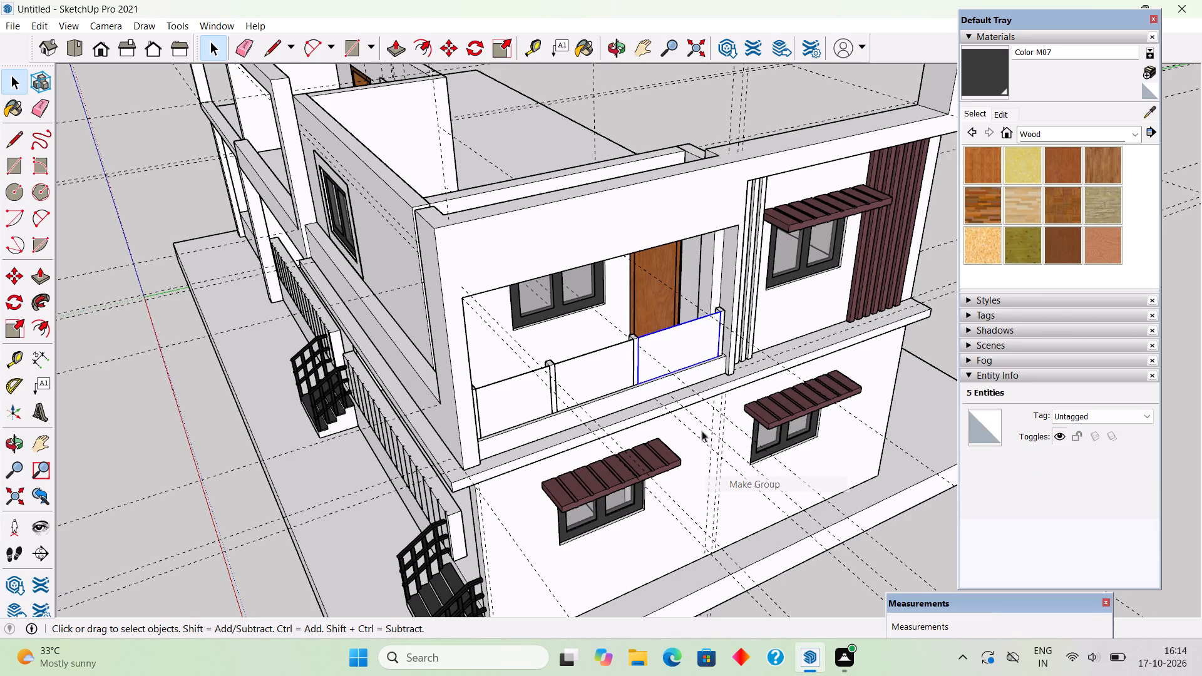
triple_click(612, 380)
right_click(609, 373)
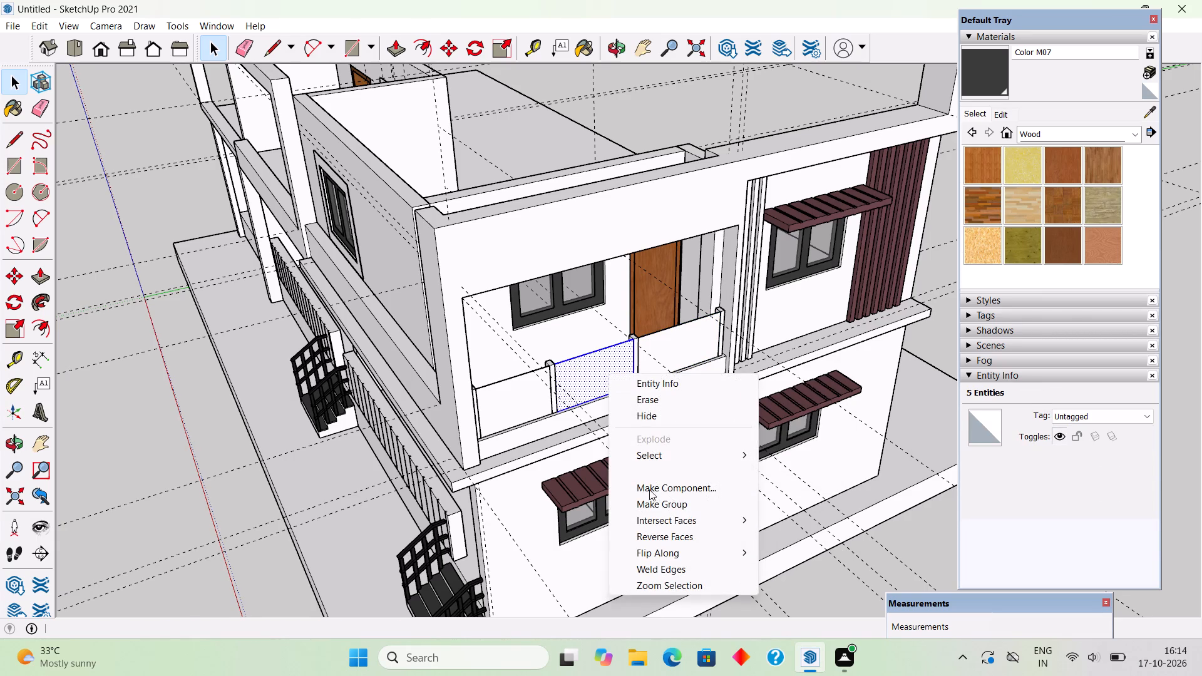
left_click(655, 502)
triple_click(529, 404)
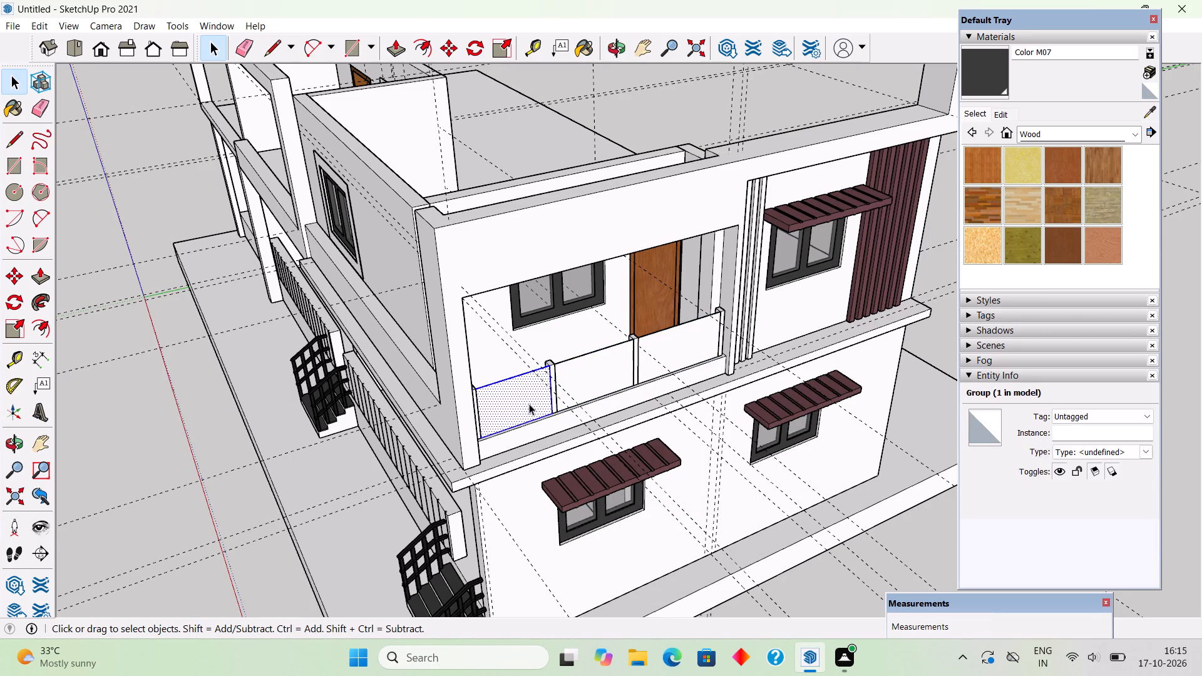
right_click(529, 404)
left_click(583, 533)
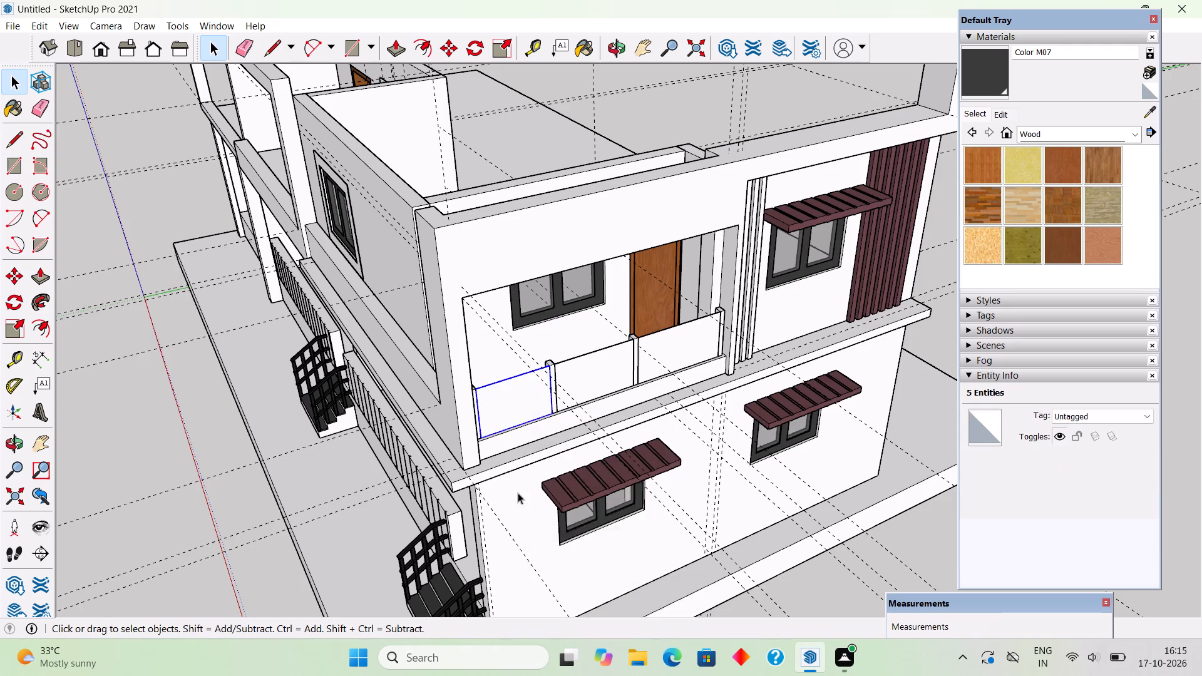
Examine the terrace railing up close and the whole house from the slatted side and the entrance front.
scroll(518, 493, "down", 4)
middle_click_drag(517, 459, 421, 364)
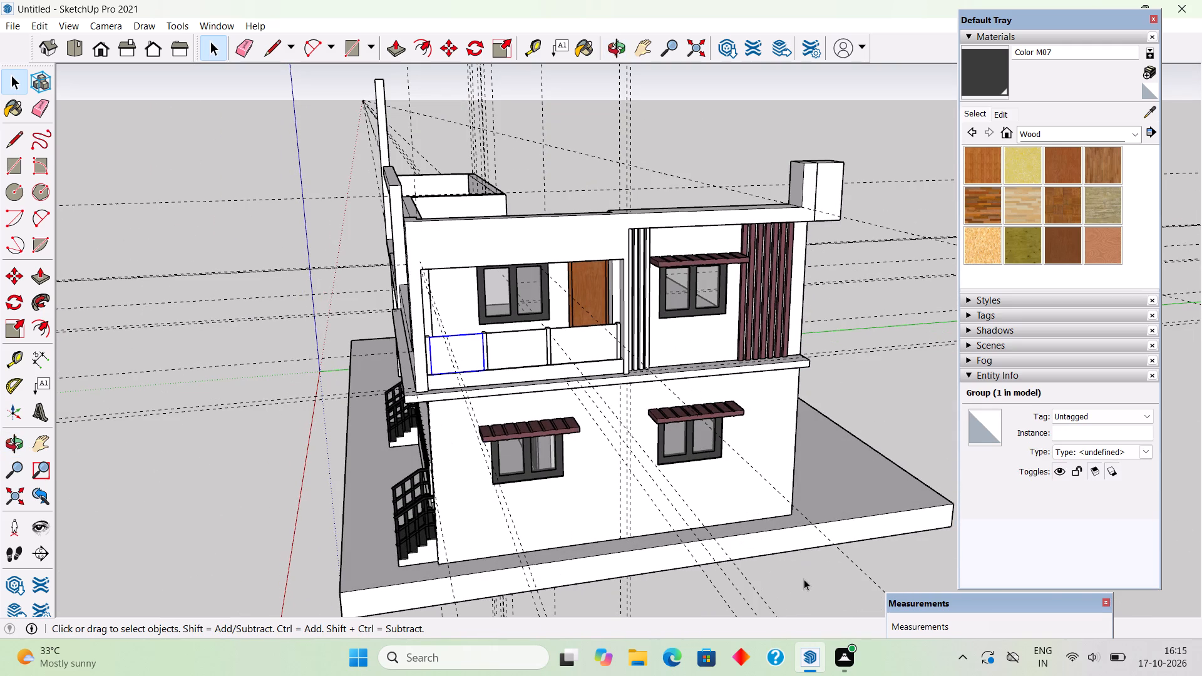
left_click(804, 579)
scroll(537, 381, "up", 5)
middle_click_drag(363, 453, 324, 472)
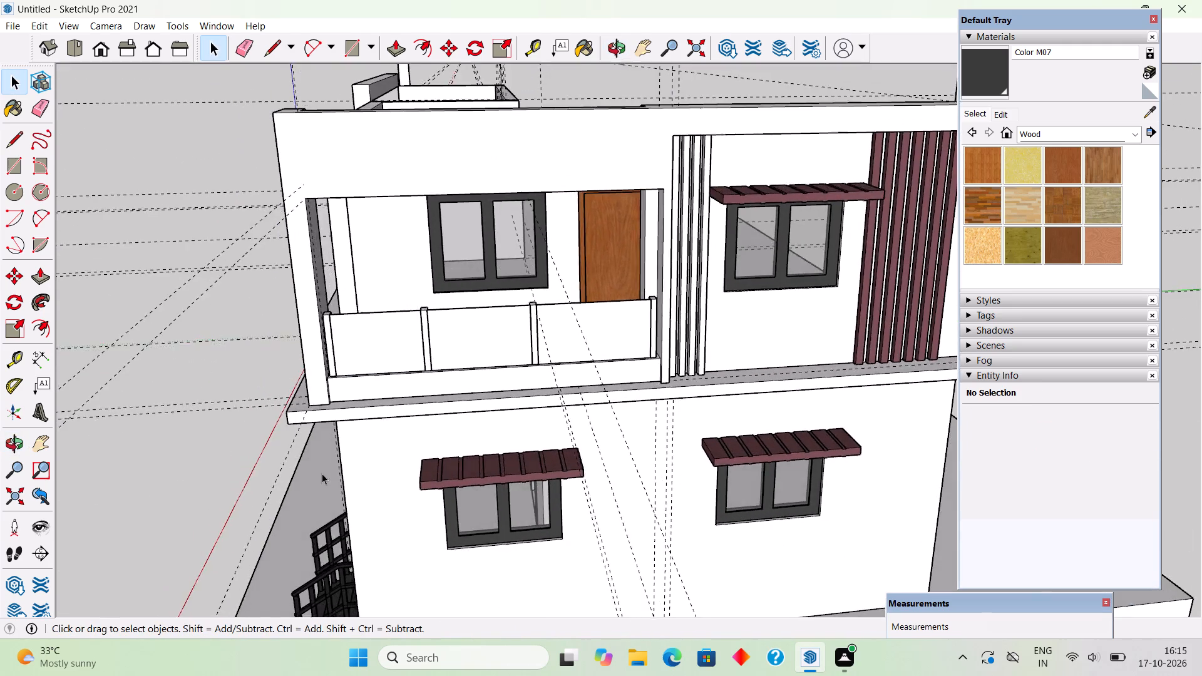
scroll(321, 474, "down", 4)
scroll(377, 392, "up", 4)
scroll(501, 424, "up", 3)
middle_click_drag(471, 417, 307, 428)
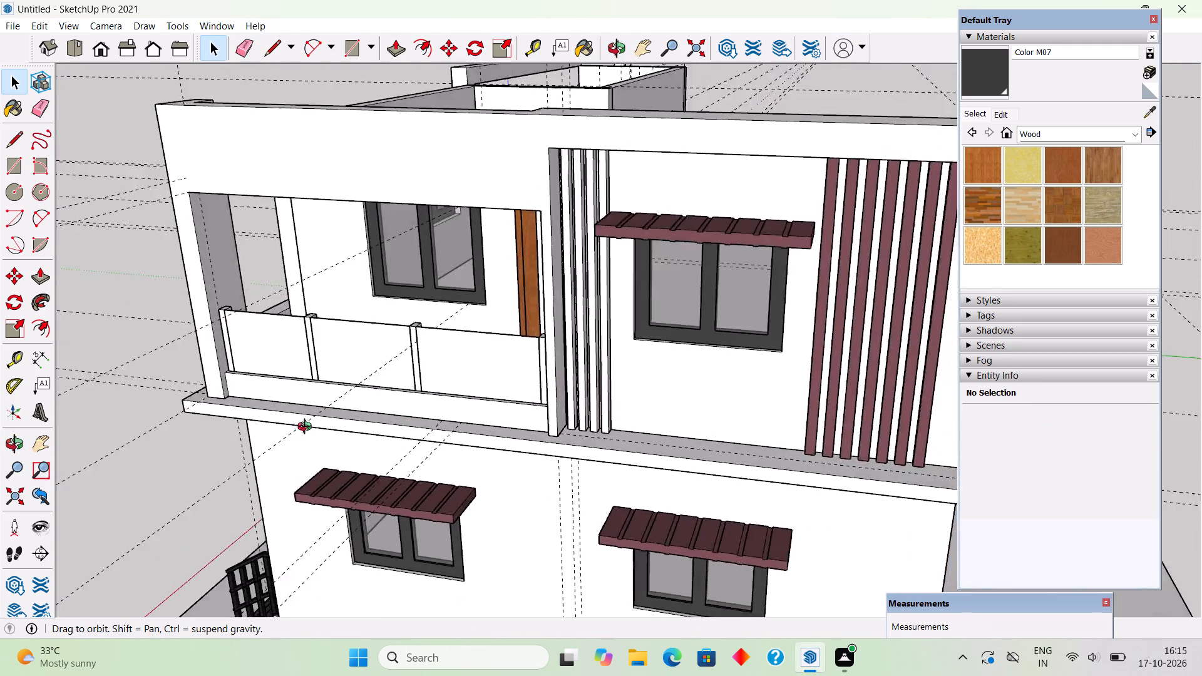
middle_click_drag(307, 428, 589, 363)
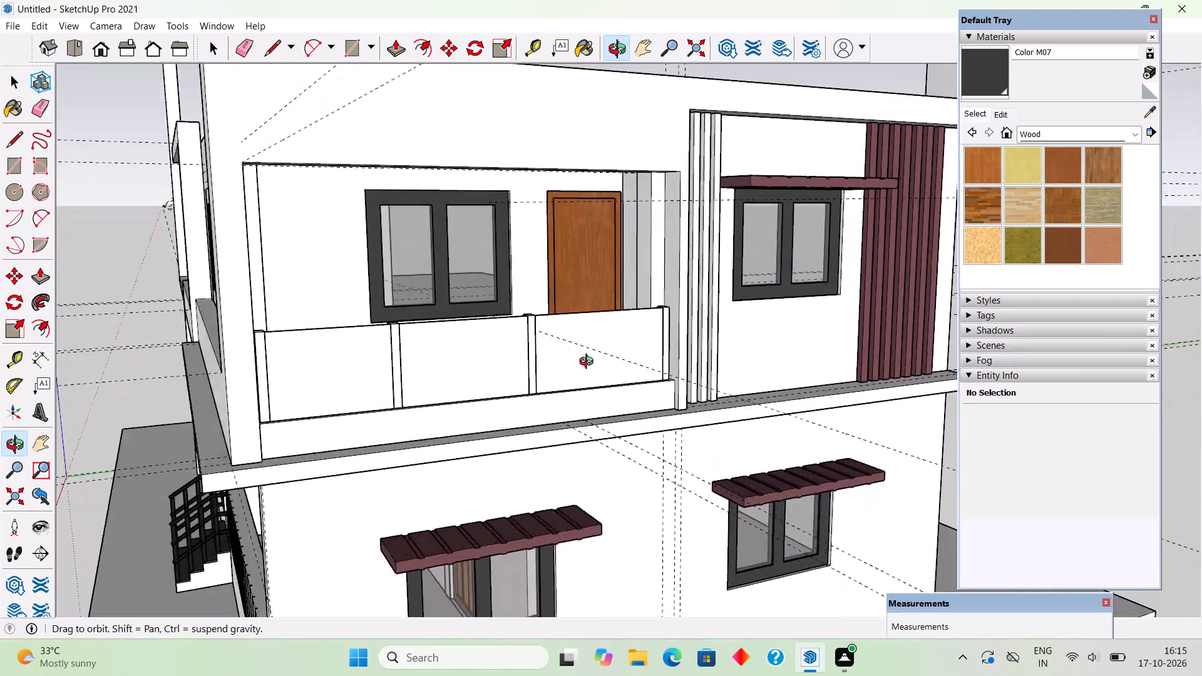
middle_click_drag(589, 363, 672, 343)
scroll(672, 334, "down", 7)
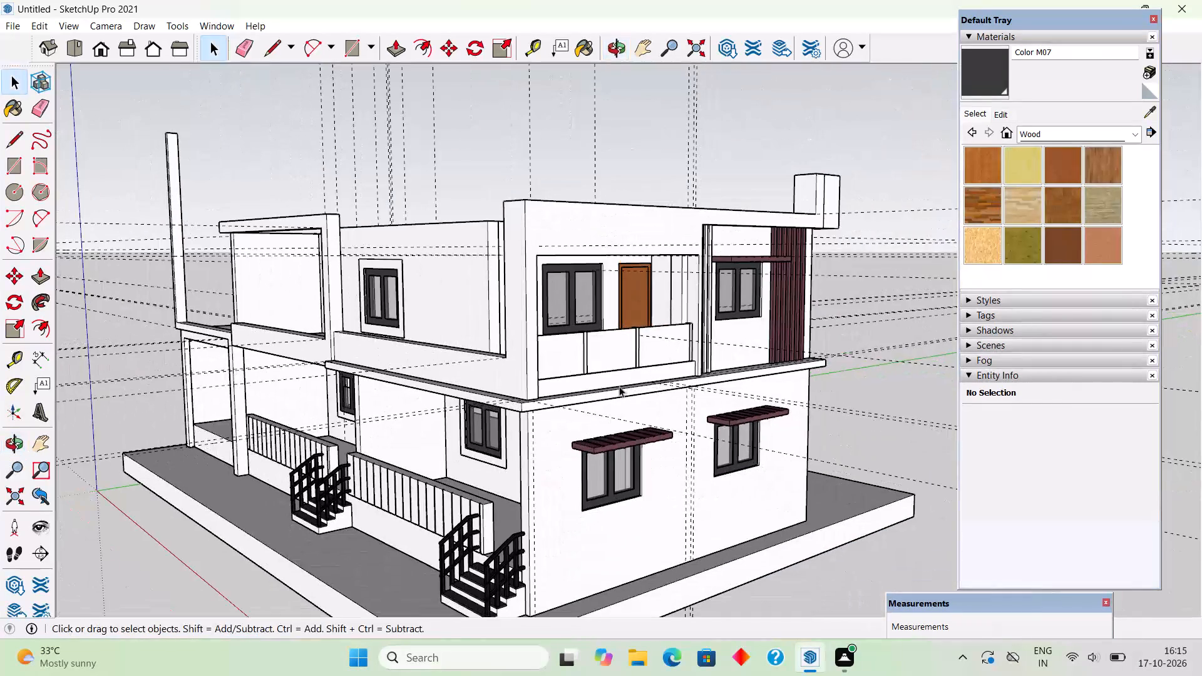
middle_click_drag(618, 387, 795, 485)
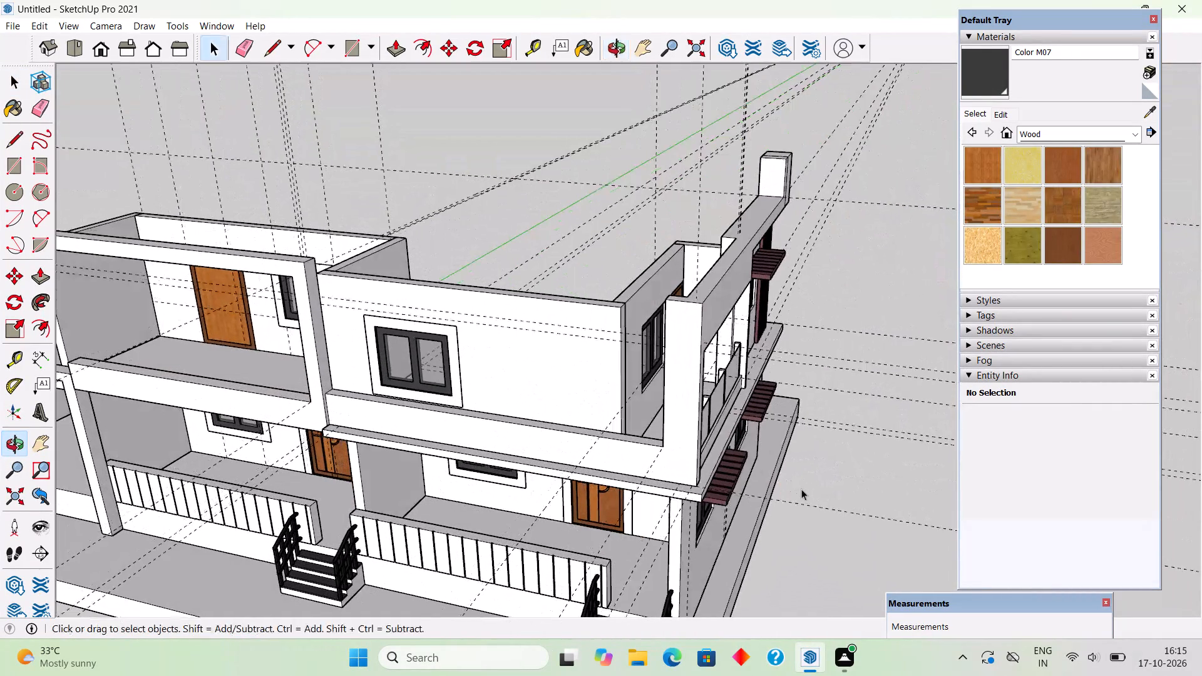
scroll(614, 444, "down", 3)
scroll(654, 504, "down", 3)
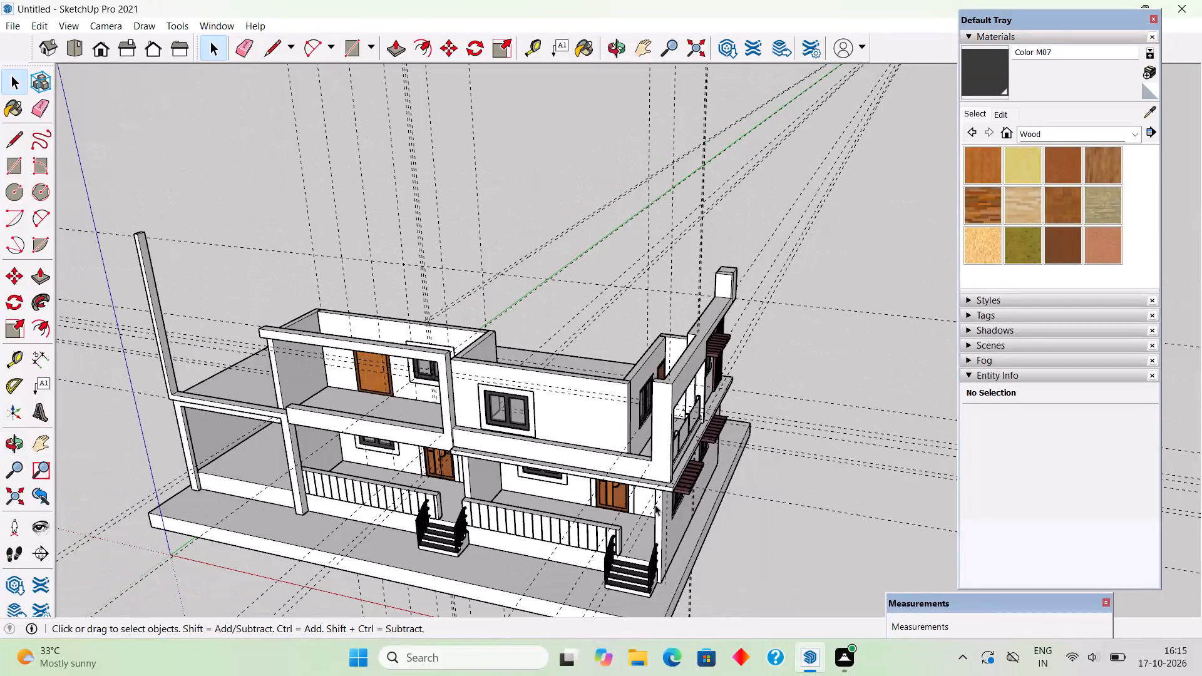
middle_click_drag(655, 504, 640, 449)
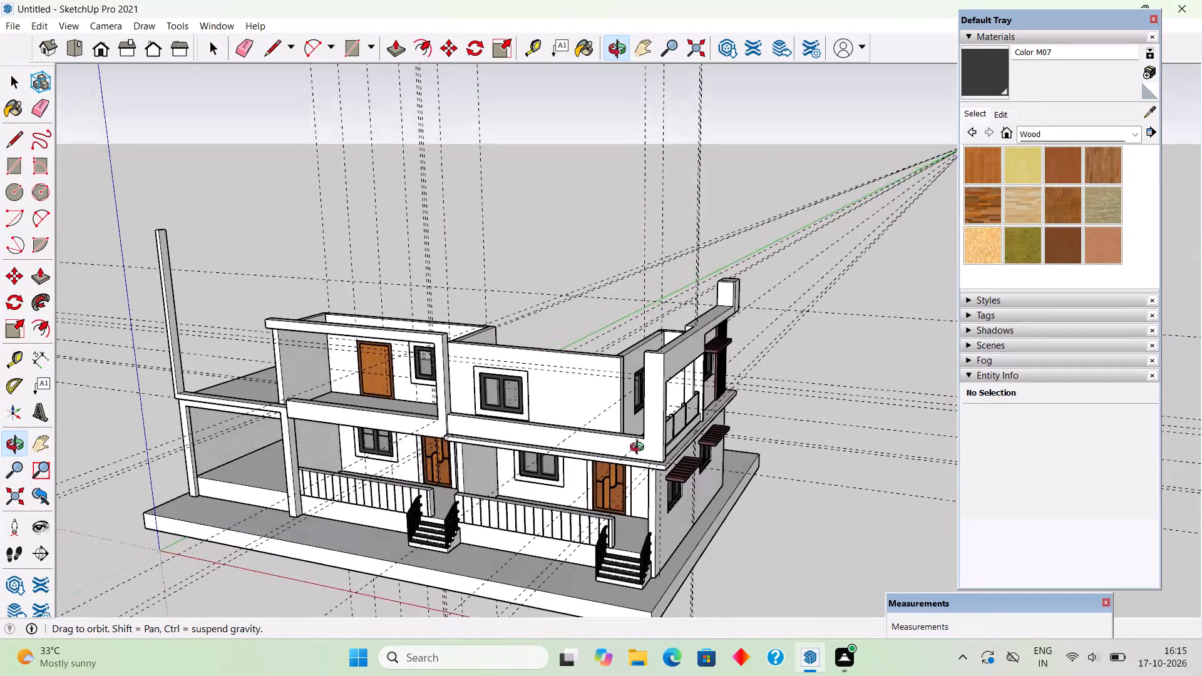
middle_click_drag(640, 449, 640, 454)
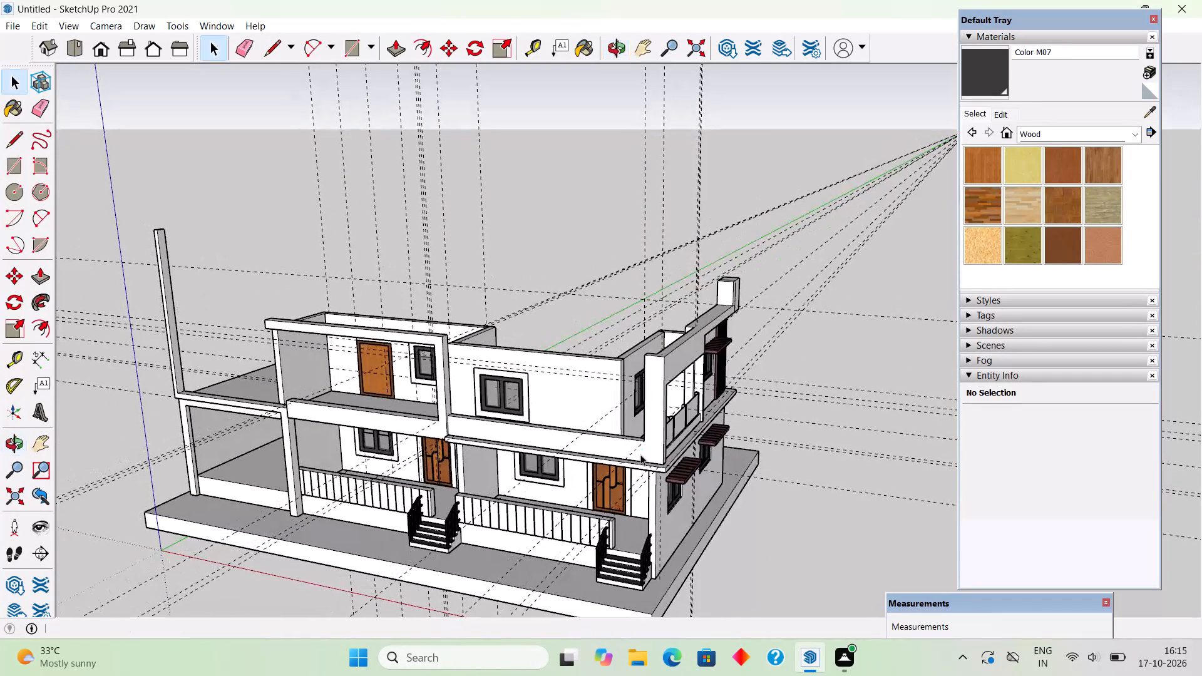
scroll(595, 419, "down", 4)
scroll(600, 479, "up", 4)
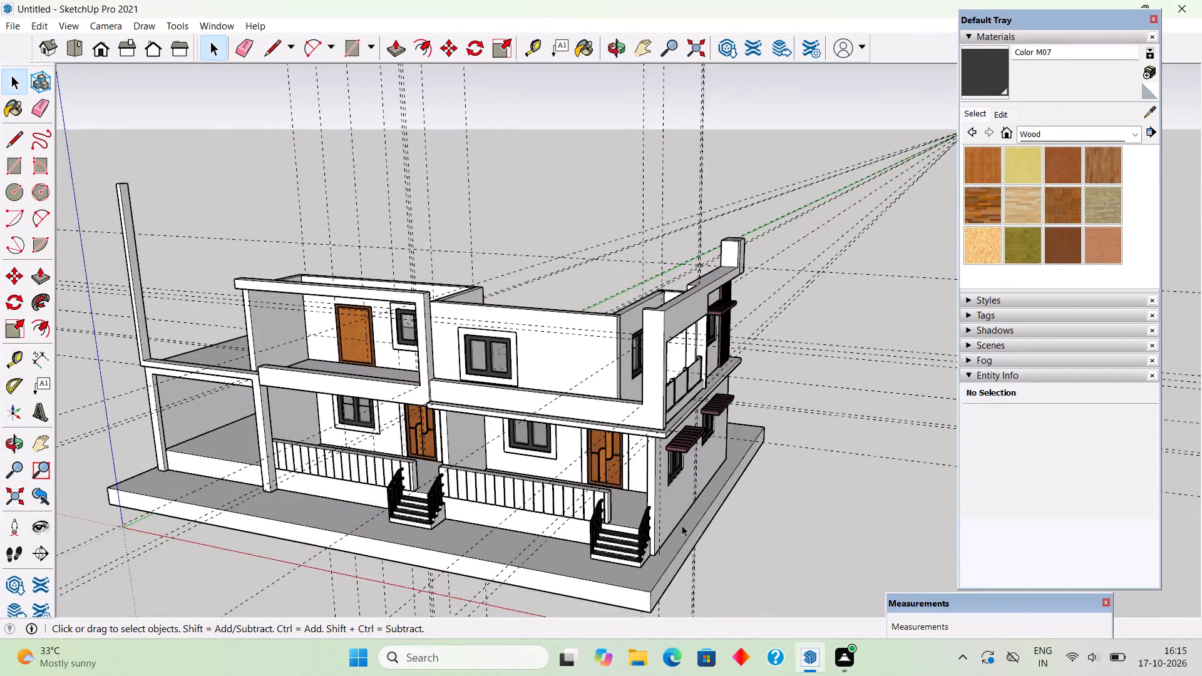
scroll(682, 525, "up", 2)
middle_click_drag(664, 510, 581, 420)
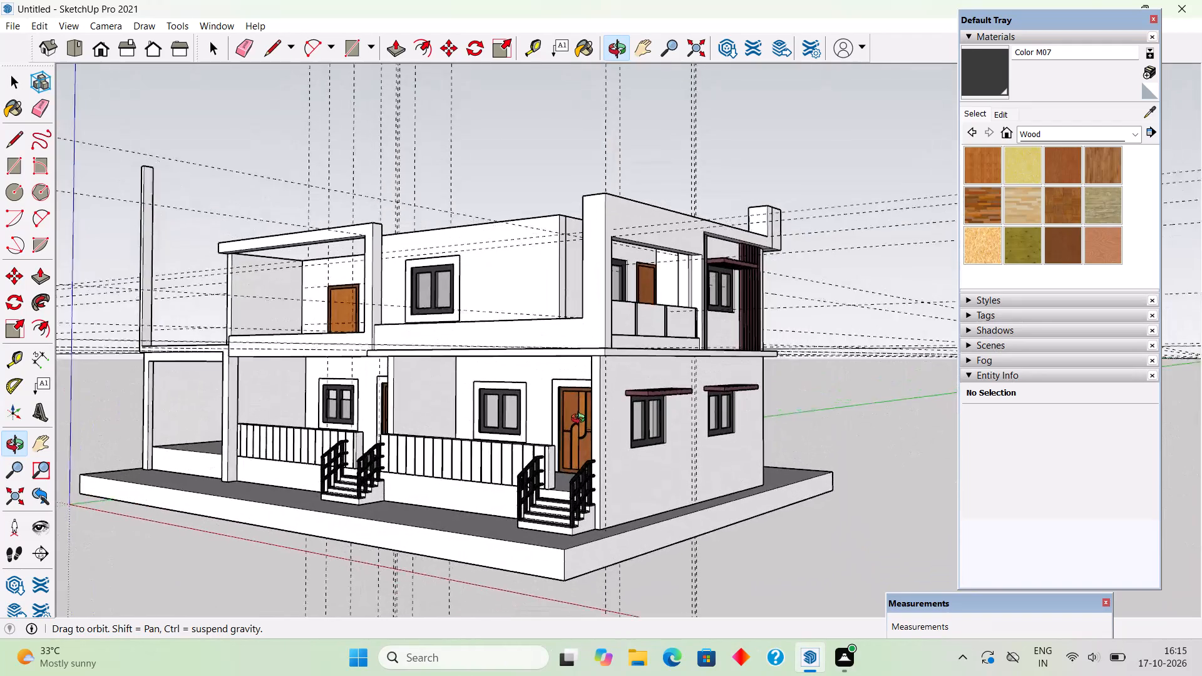
middle_click_drag(581, 420, 535, 401)
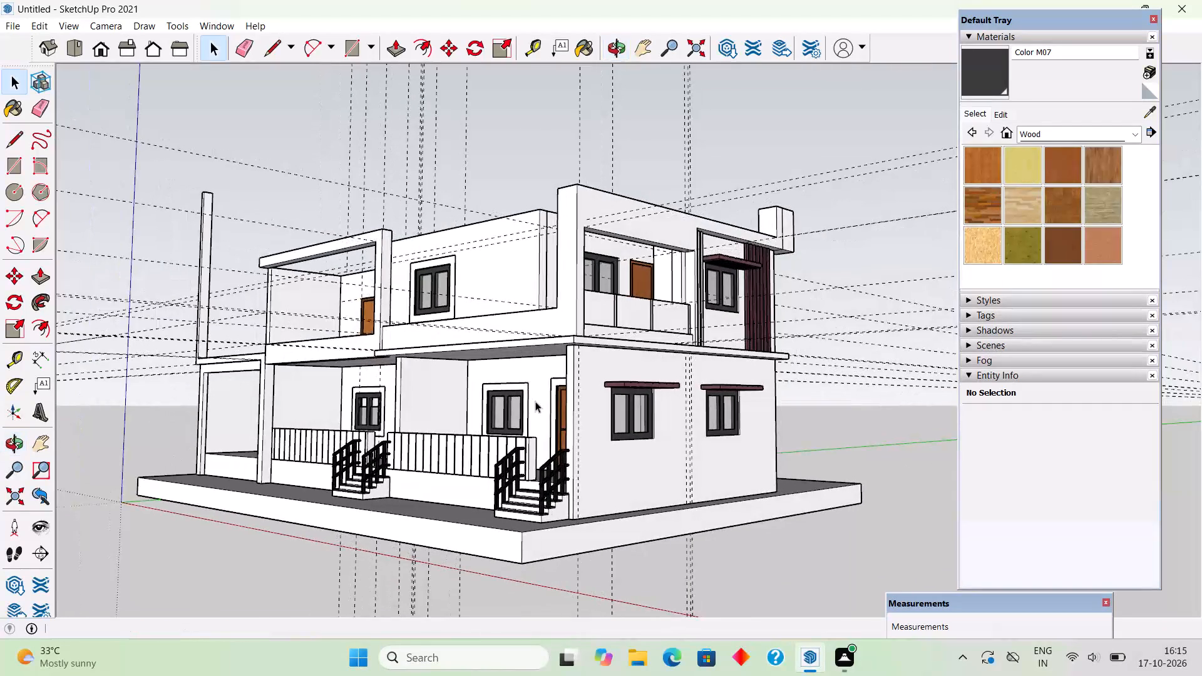
middle_click_drag(535, 401, 581, 396)
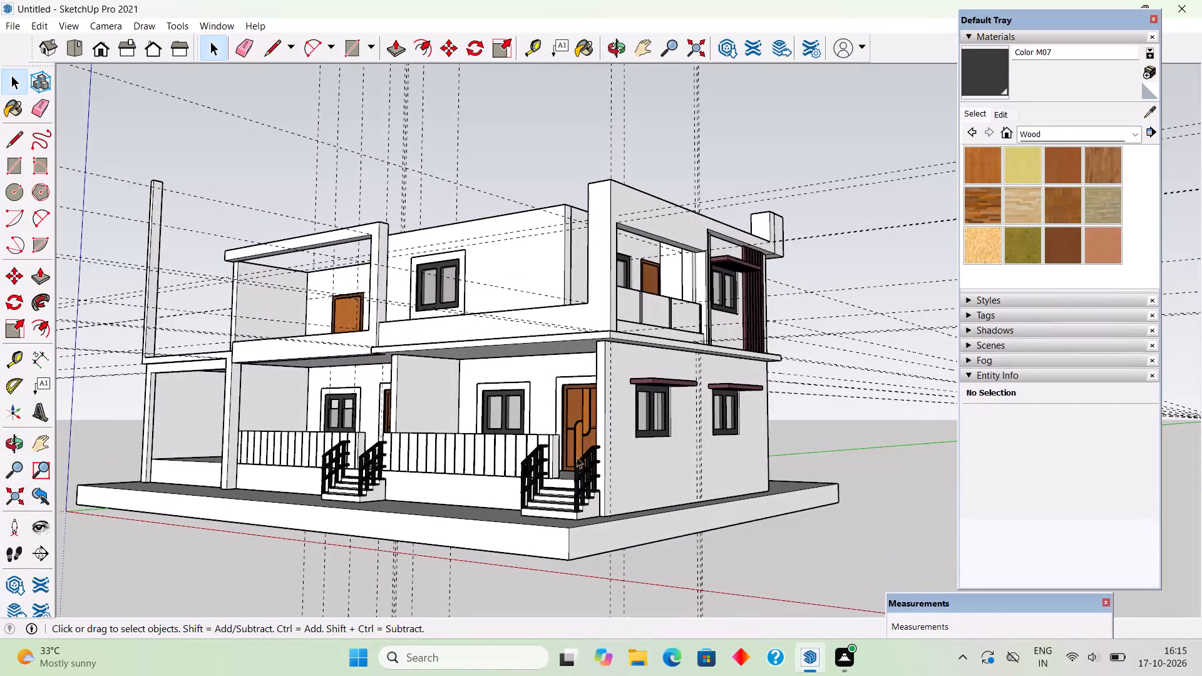
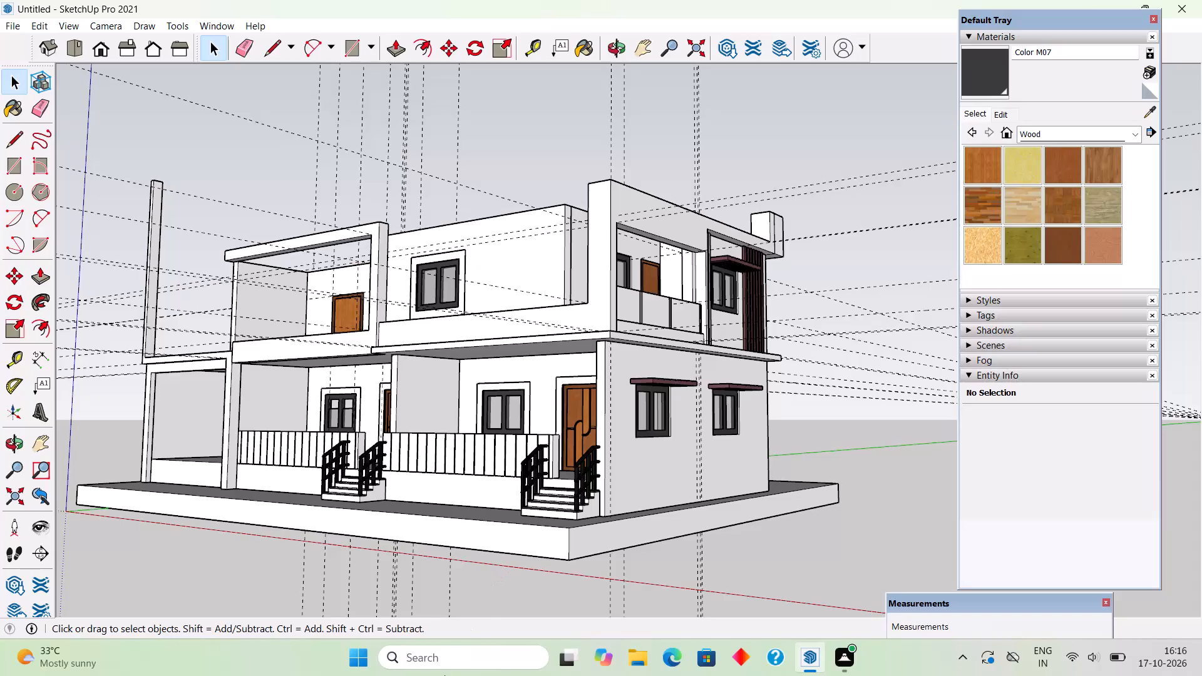
Draw a 4 3/4" by 2 15/16" rectangle on top of the upper balcony railing's end post and pull it up about 1 7/16".
middle_click_drag(659, 269, 523, 481)
middle_click_drag(717, 250, 642, 371)
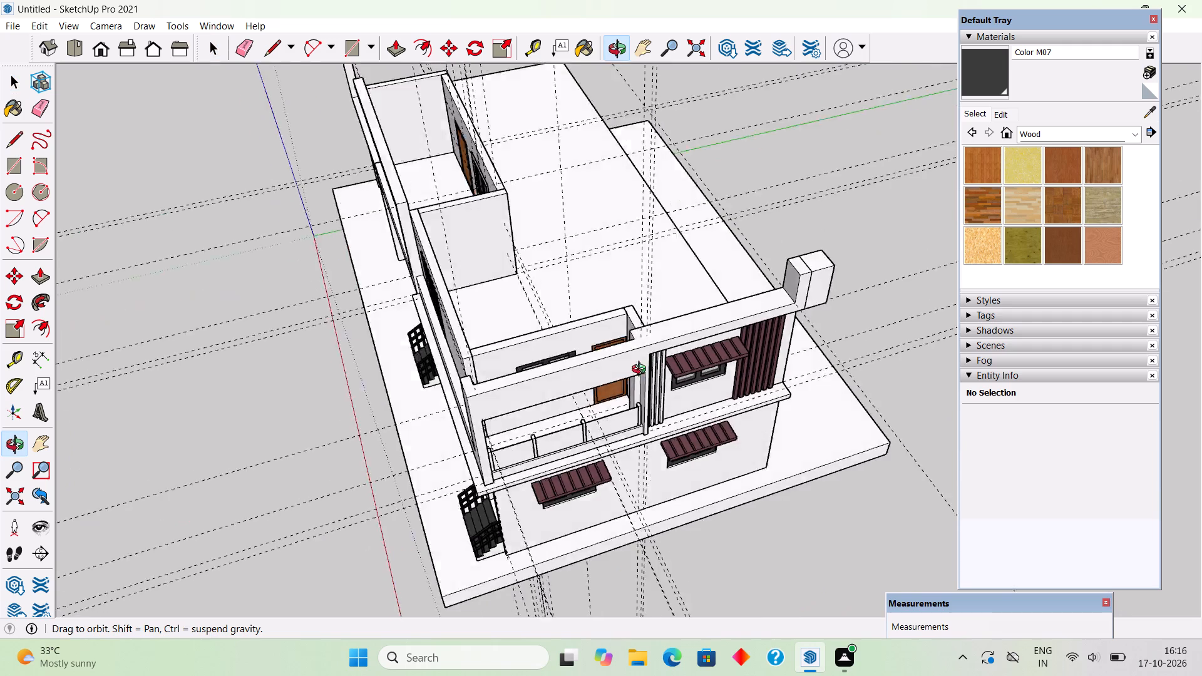
middle_click_drag(642, 371, 566, 345)
scroll(537, 381, "up", 9)
scroll(437, 426, "up", 4)
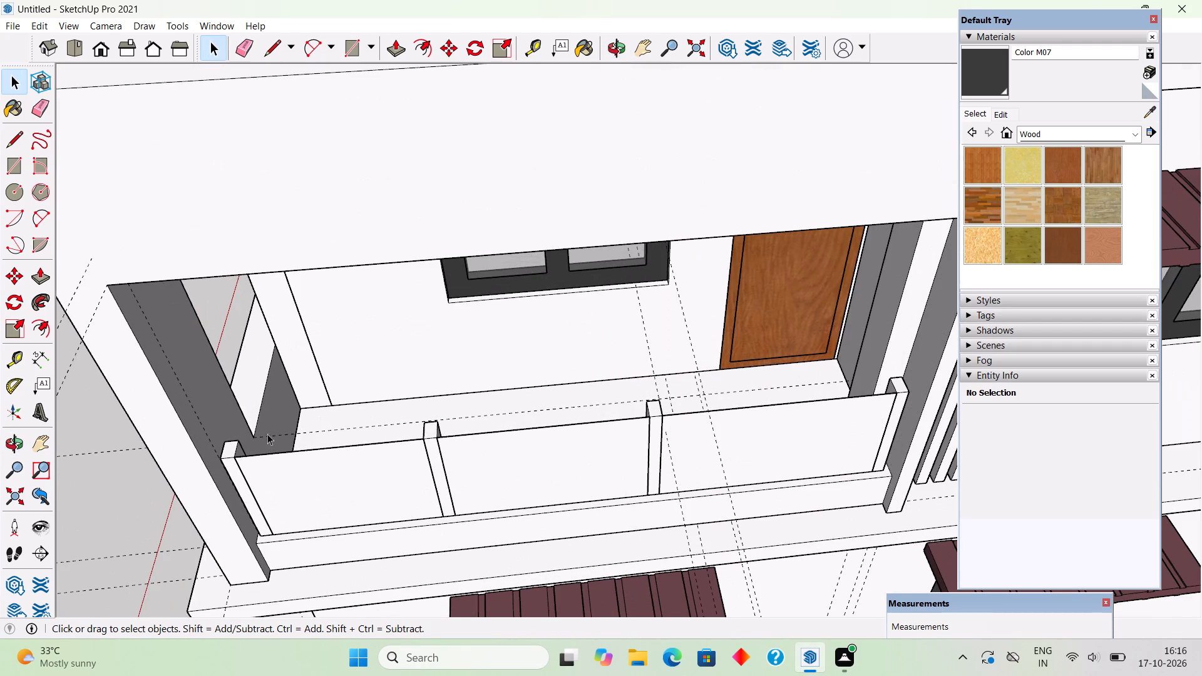
key("r")
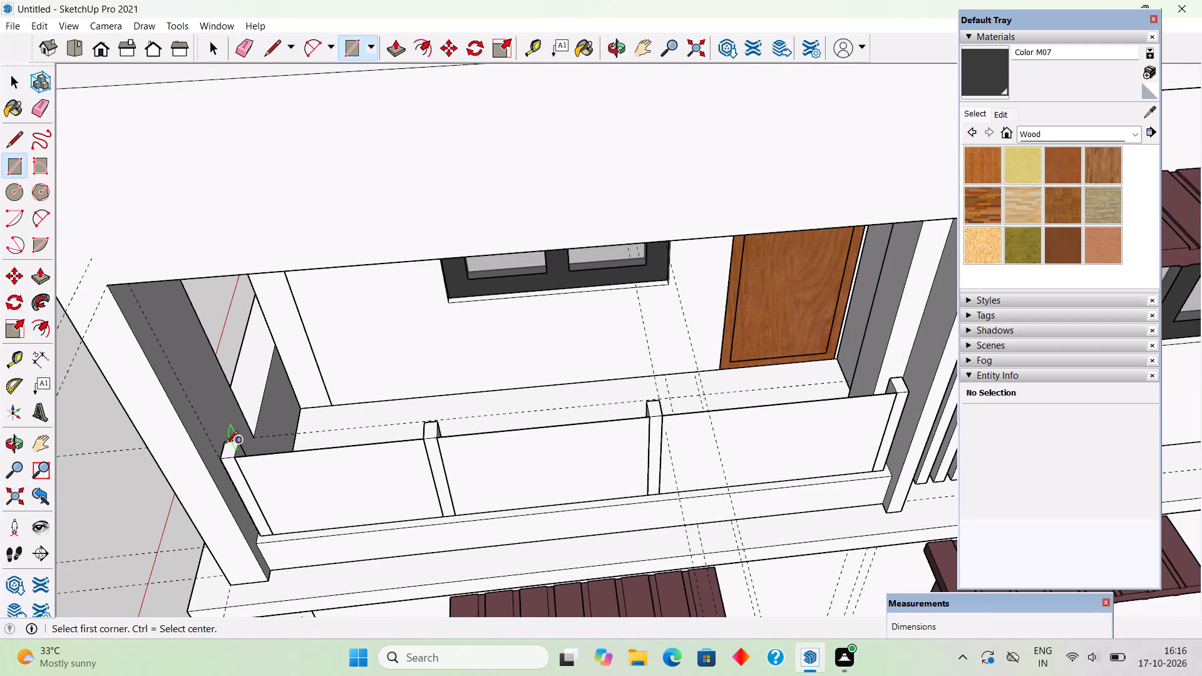
left_click(227, 442)
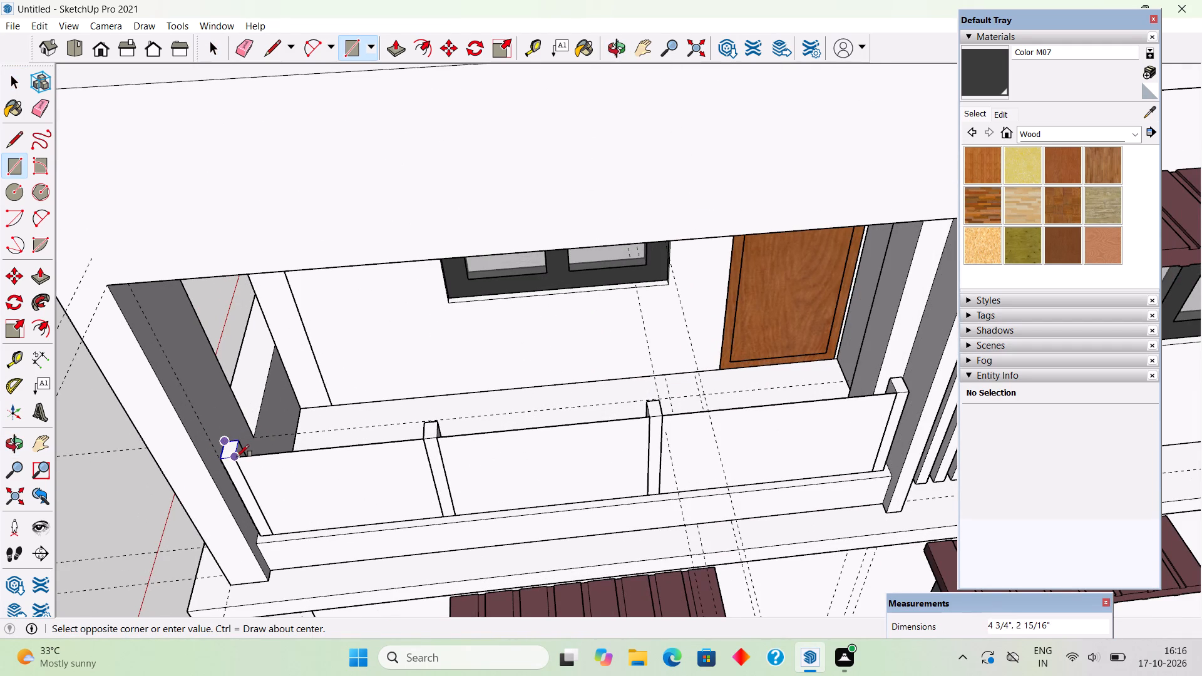
left_click(235, 457)
key("p")
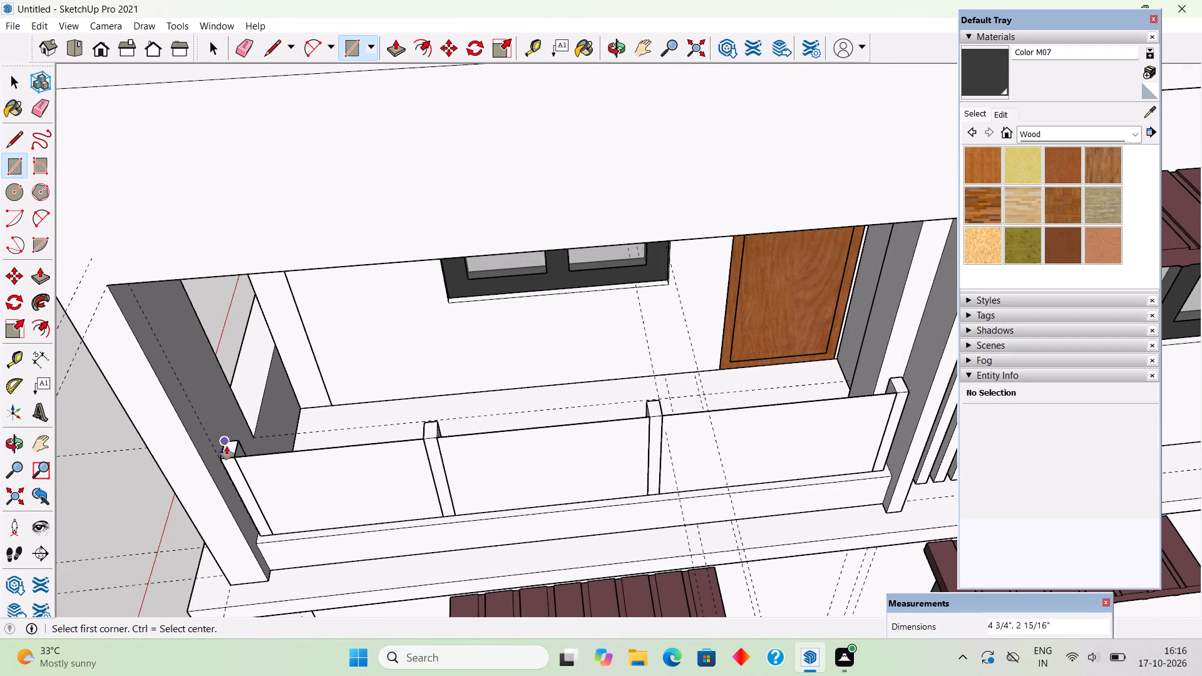
left_click(227, 452)
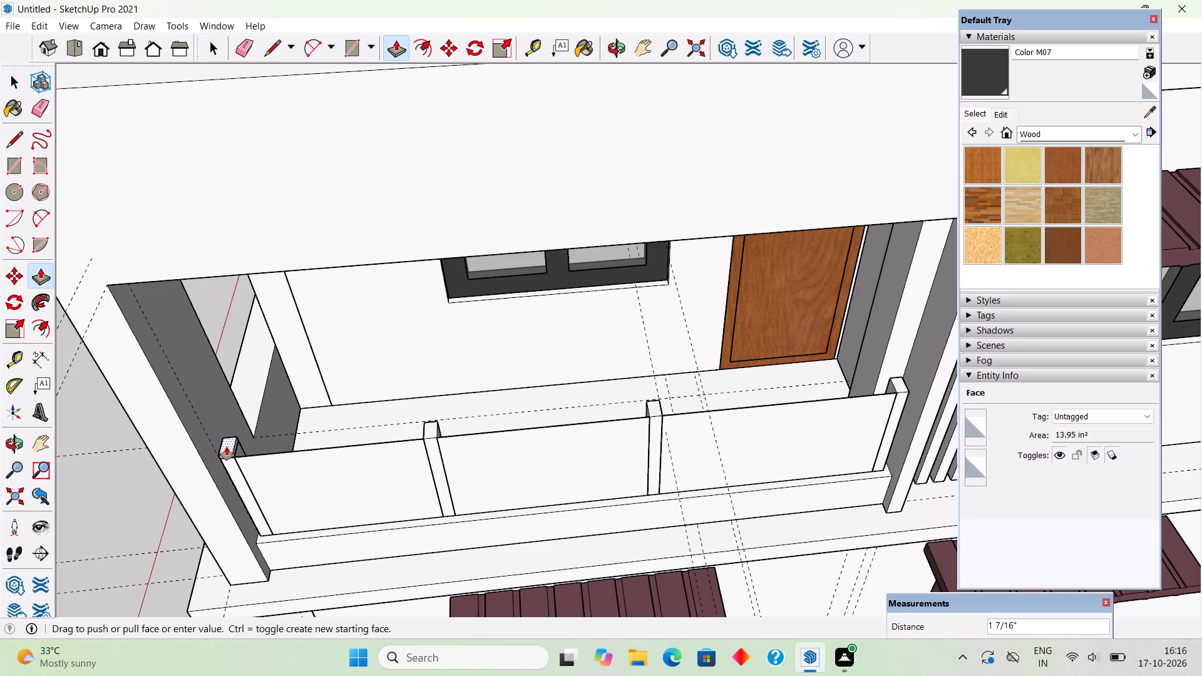
left_click(227, 447)
Pull the inner side face of the new block about 12' 8 11/16" across the balcony posts to form the handrail.
scroll(235, 449, "up", 11)
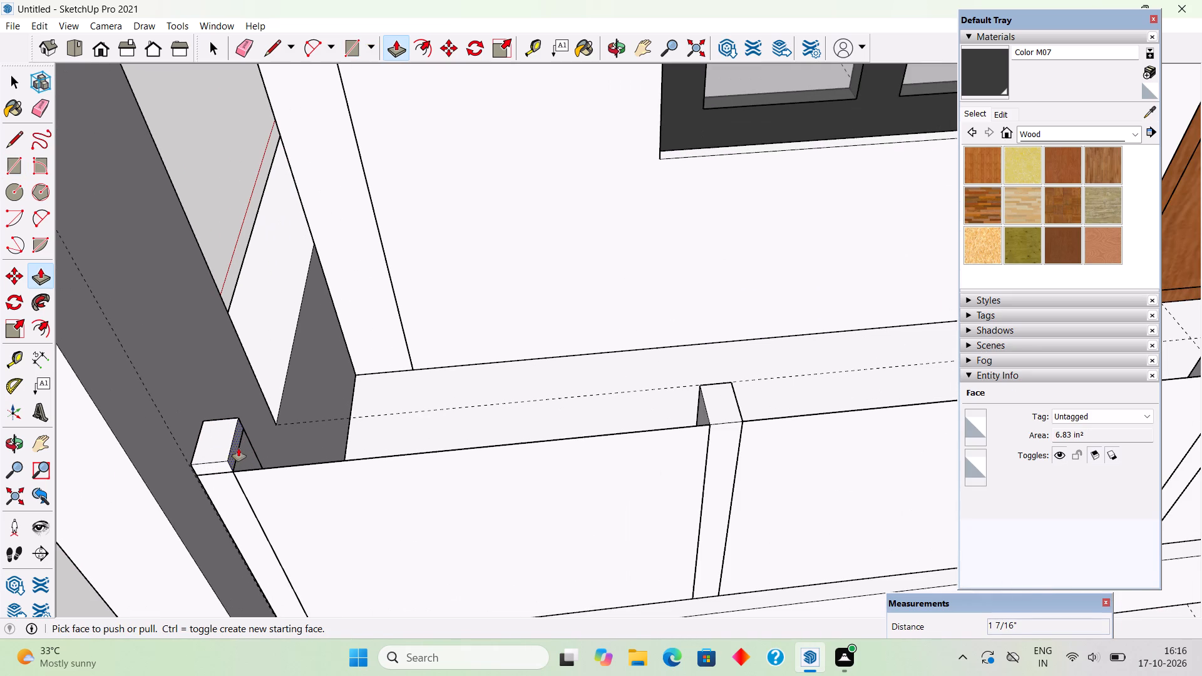
left_click(235, 458)
scroll(310, 447, "down", 2)
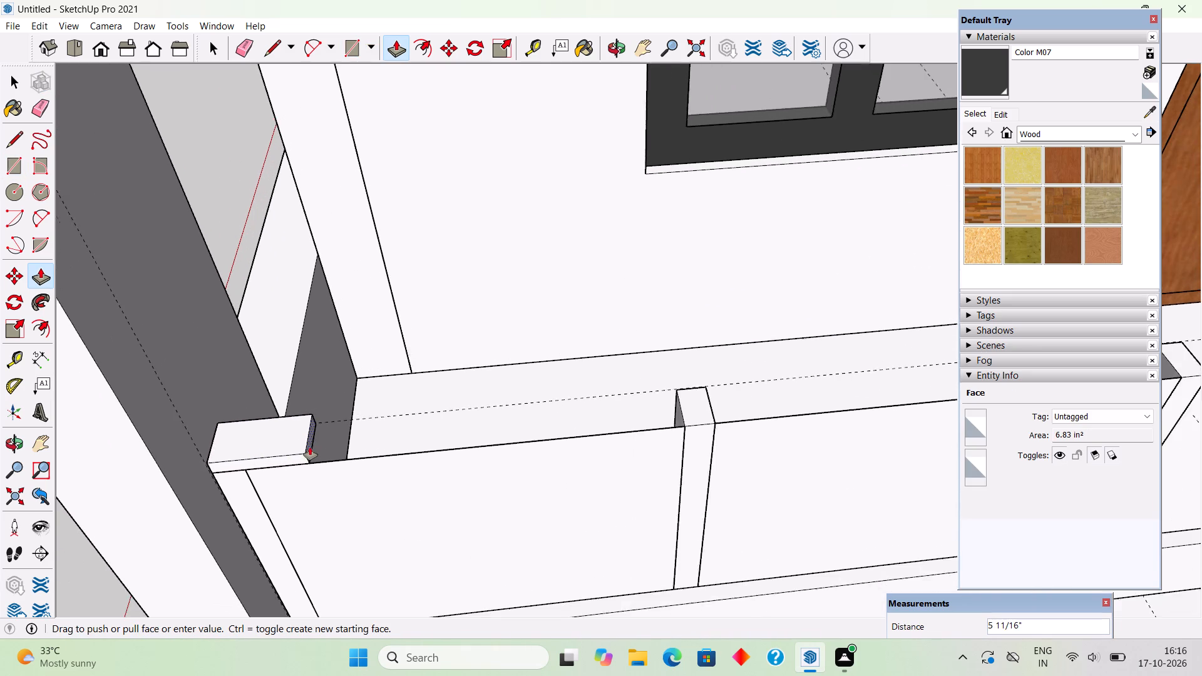
scroll(310, 447, "down", 10)
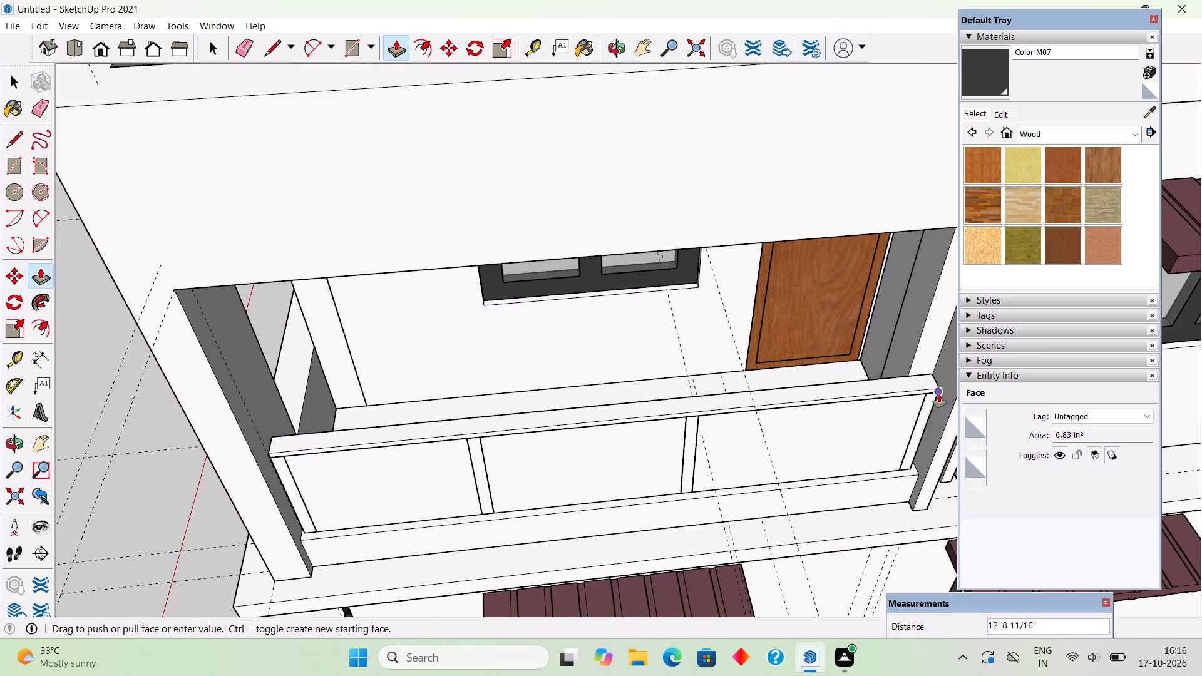
left_click(939, 394)
key("space")
Move the balcony railing panel nearest the wooden door 2" inward from the front of the posts.
left_click(845, 461)
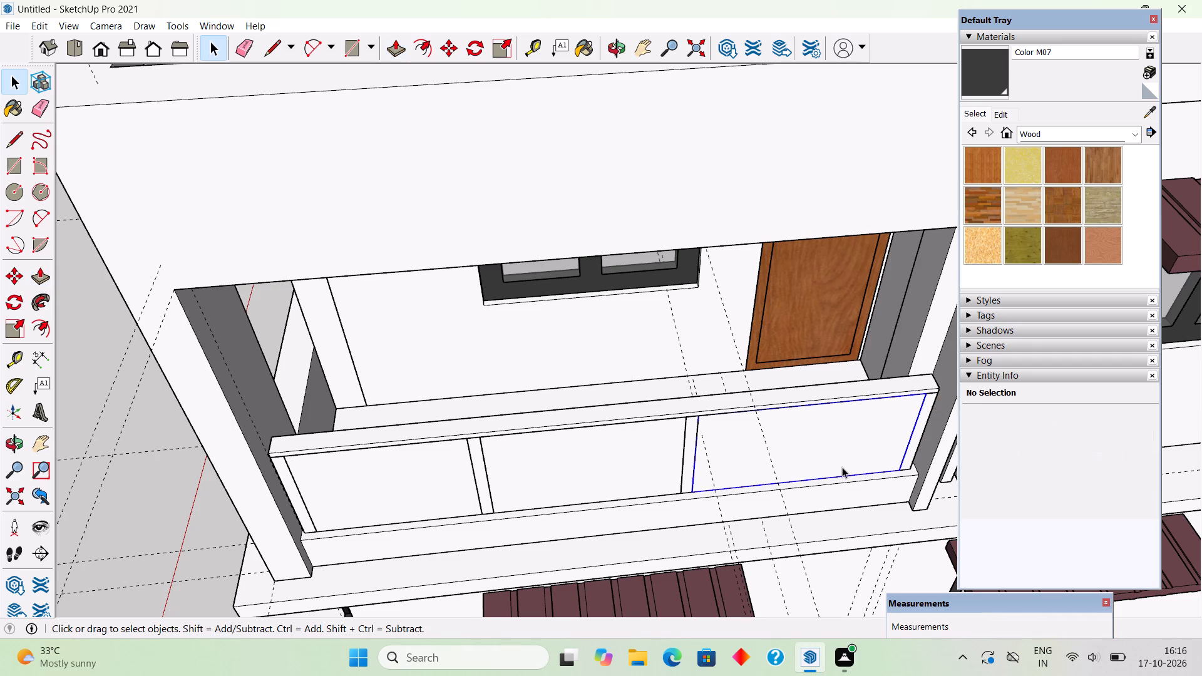
scroll(904, 446, "up", 18)
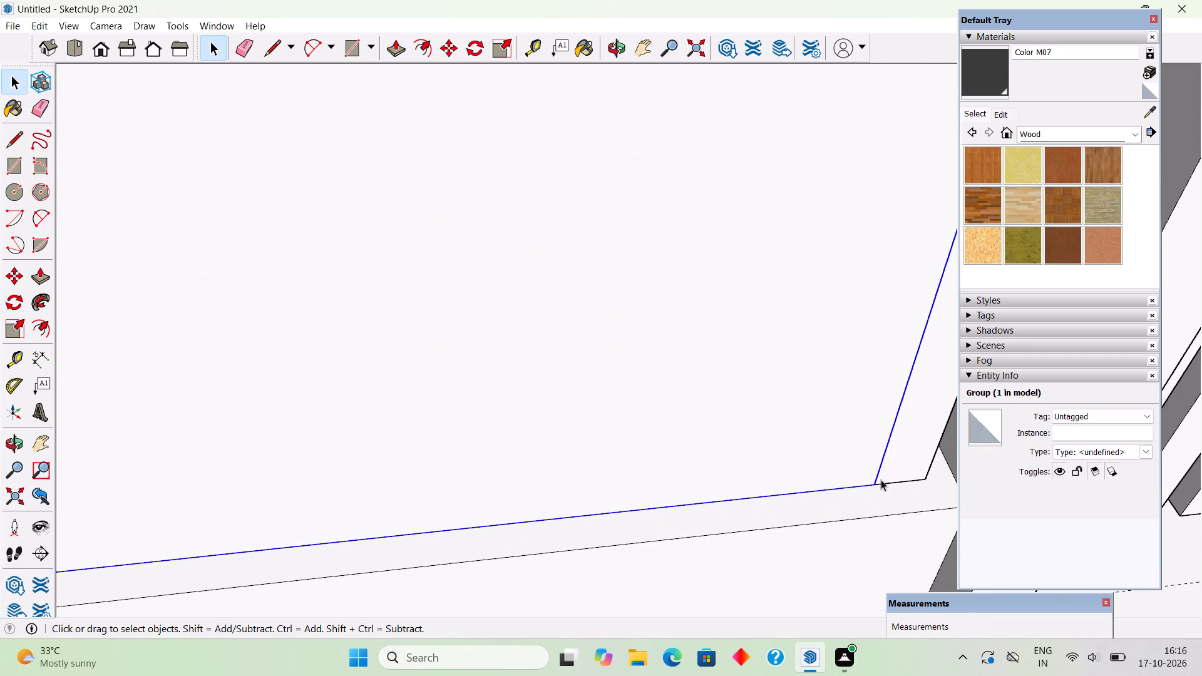
key("m")
left_click(878, 481)
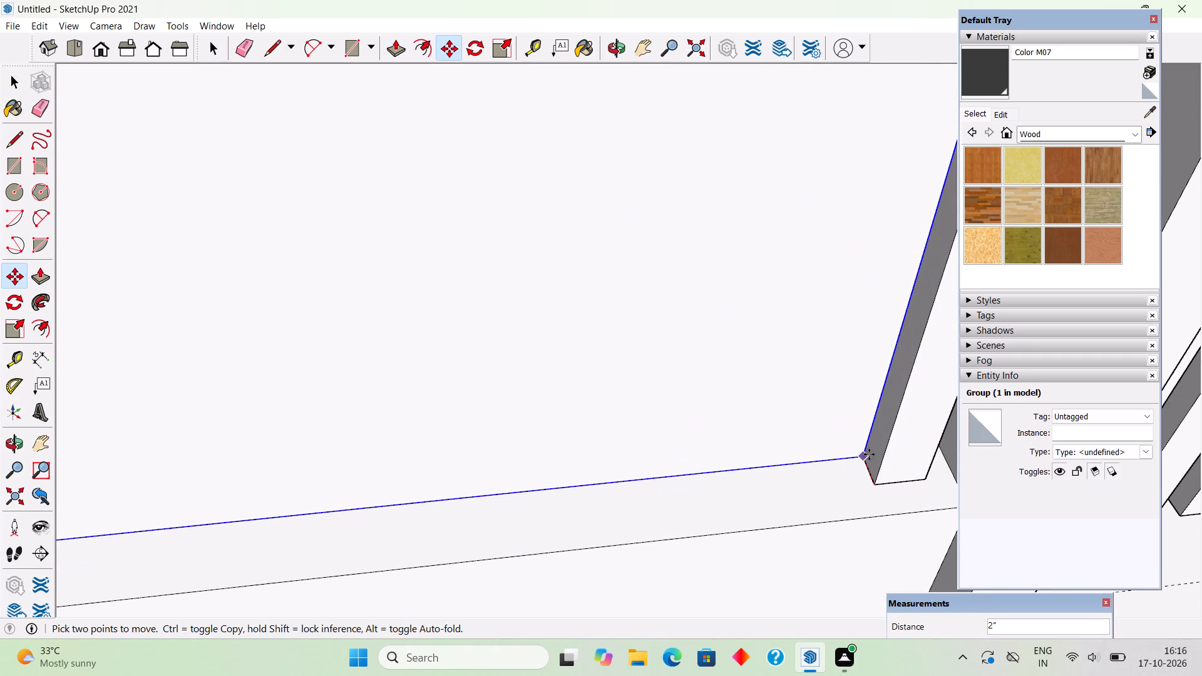
left_click(869, 454)
Move the middle balcony railing panel 2" inward from the front of the posts.
scroll(867, 458, "down", 11)
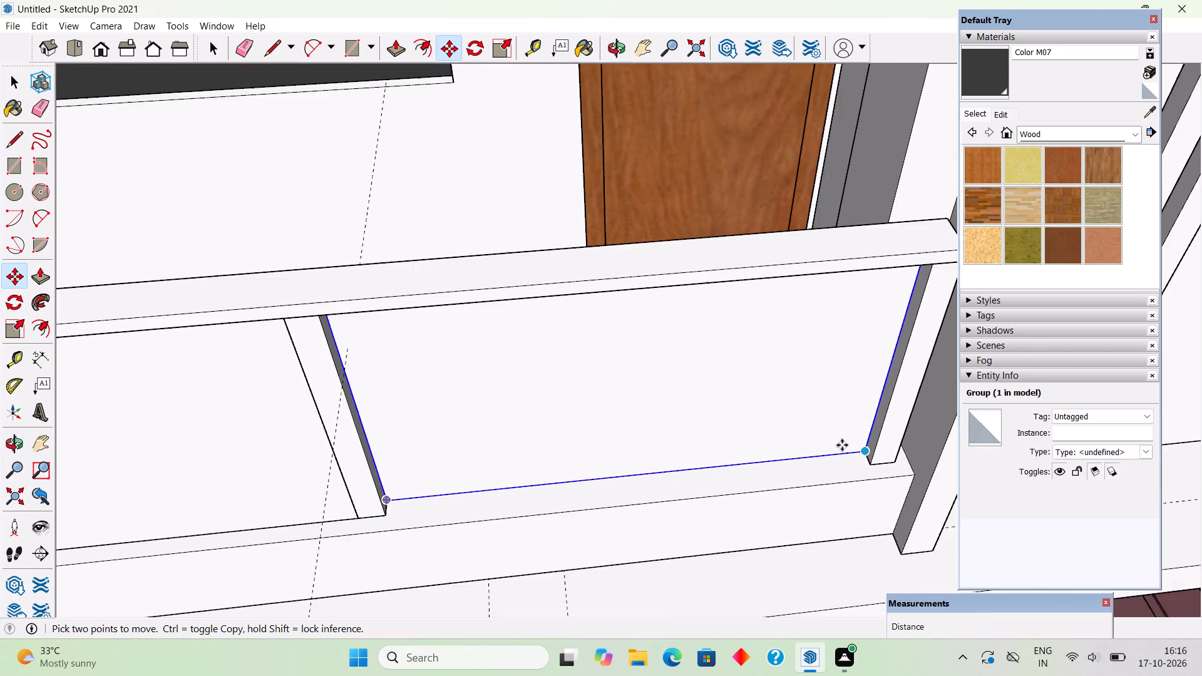
scroll(842, 445, "down", 5)
scroll(481, 485, "up", 4)
middle_click_drag(540, 443, 691, 374)
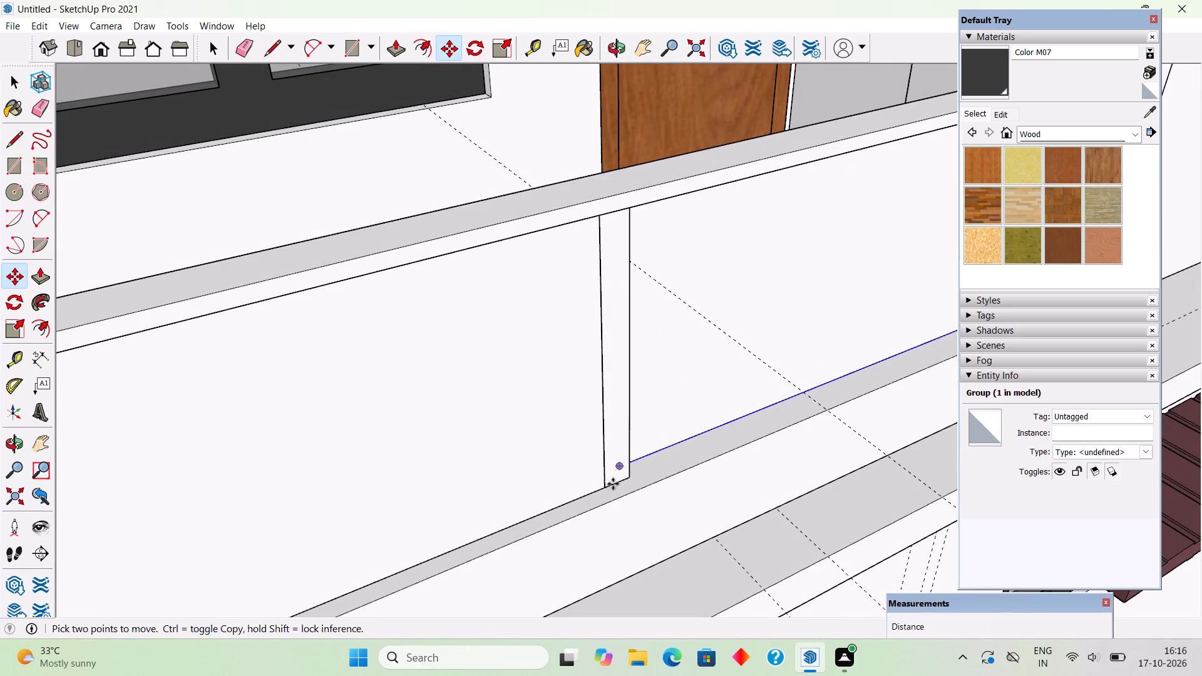
key("space")
left_click(594, 482)
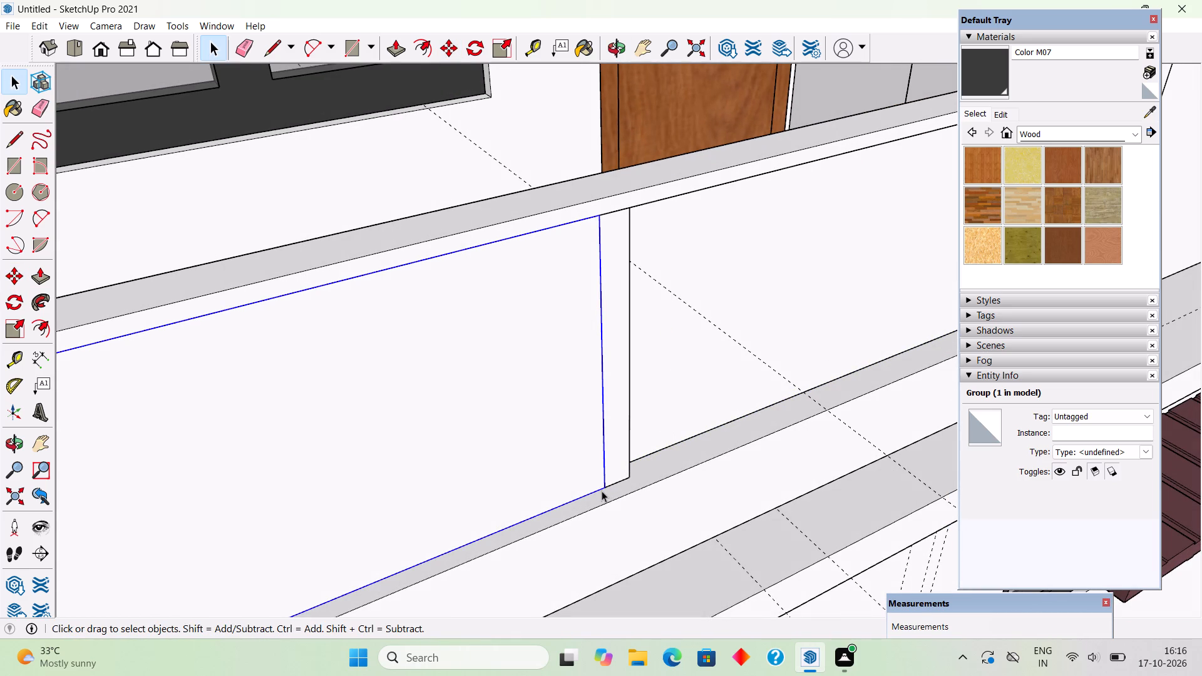
key("m")
left_click(602, 491)
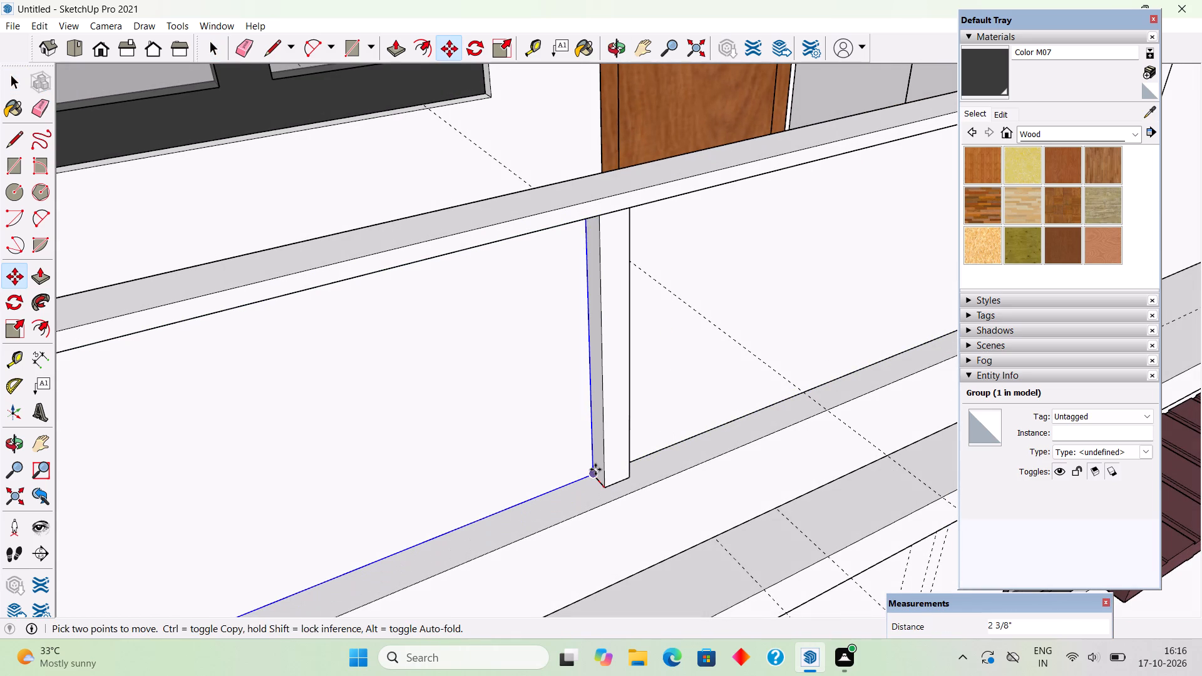
type("2\"")
key("Return")
key("space")
Move the remaining end panel of the balcony railing 2" inward from the front of the posts.
scroll(617, 450, "down", 12)
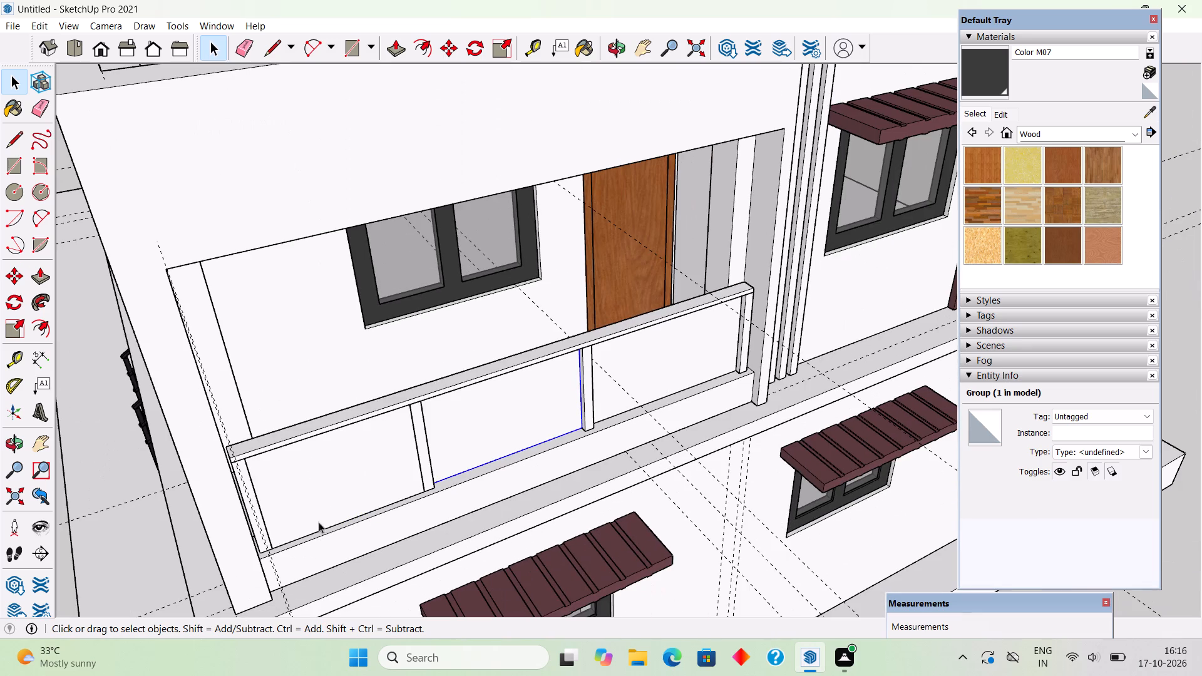
left_click(322, 485)
scroll(339, 523, "up", 12)
middle_click_drag(525, 508, 593, 506)
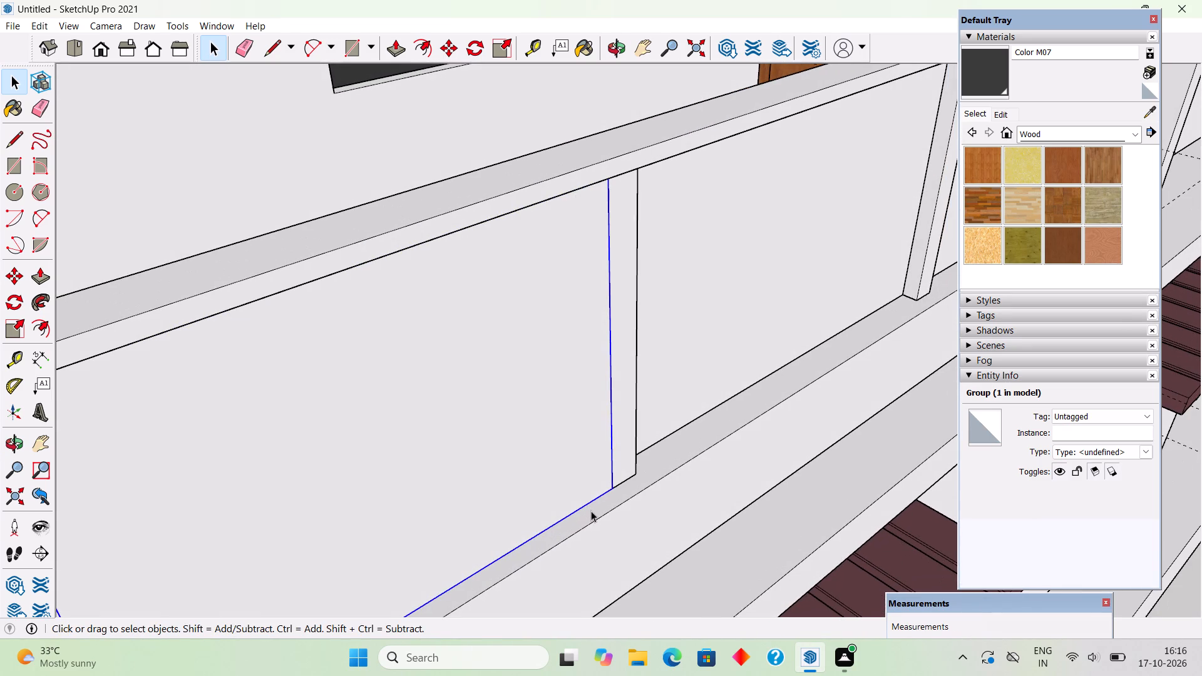
key("m")
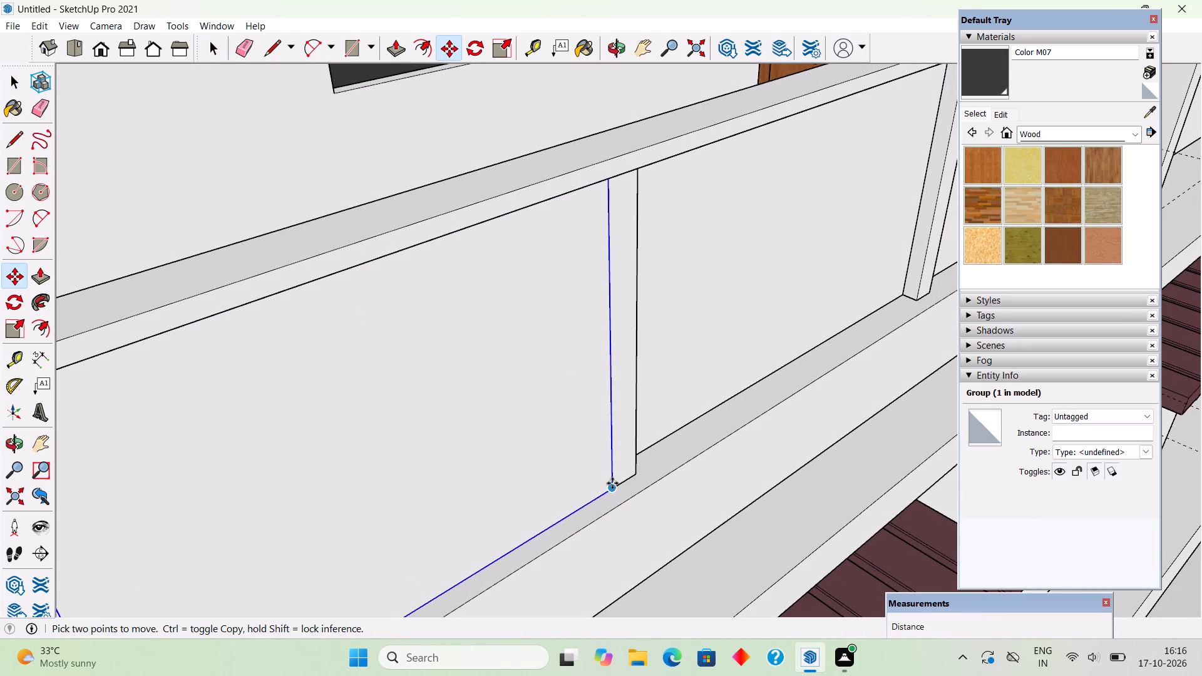
left_click(615, 489)
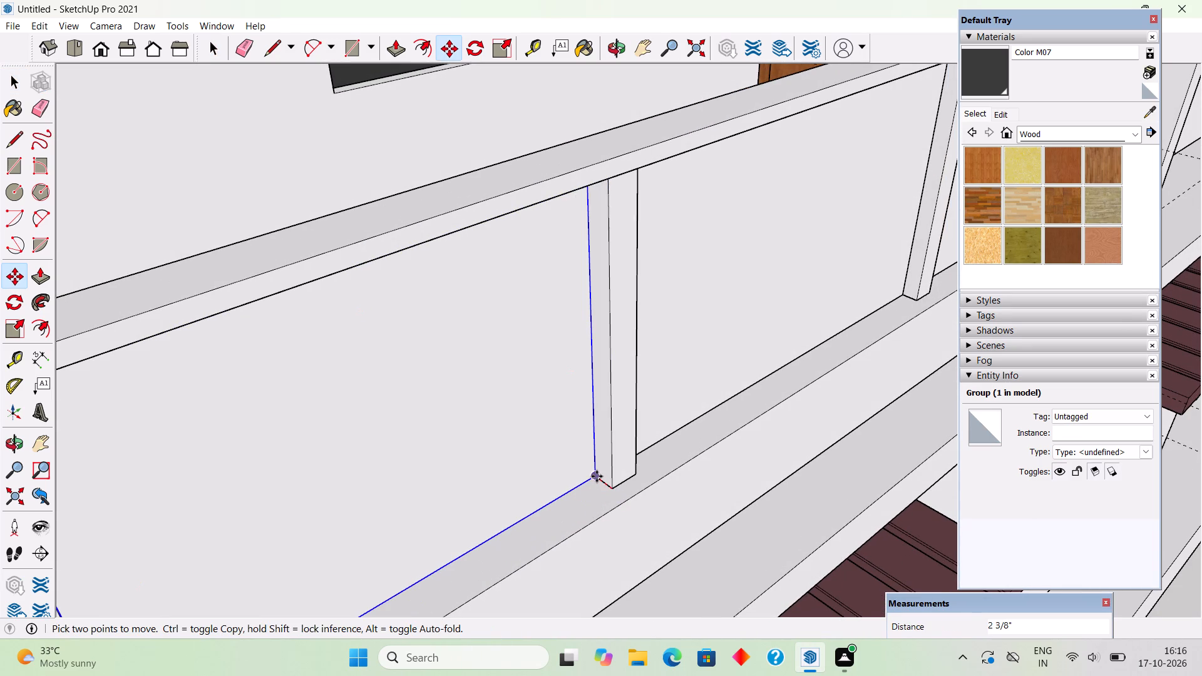
type("2\"")
key("Return")
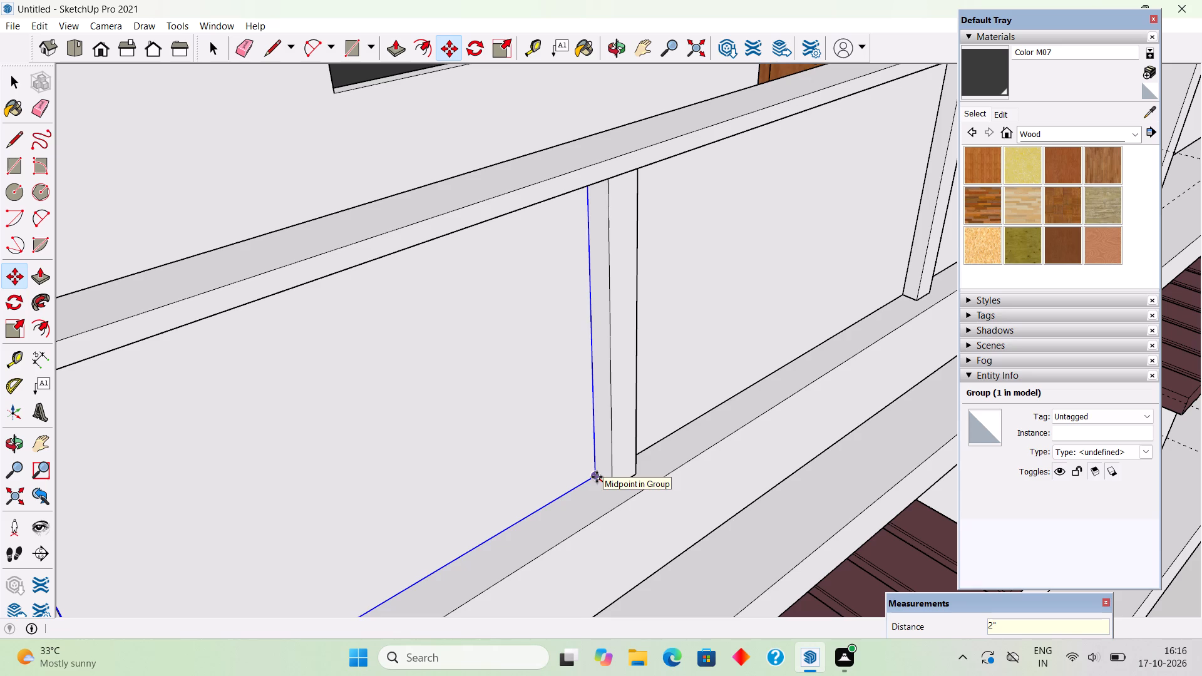
key("space")
Select all of the balcony handrail's connected geometry and make it a group.
scroll(585, 510, "down", 6)
triple_click(520, 362)
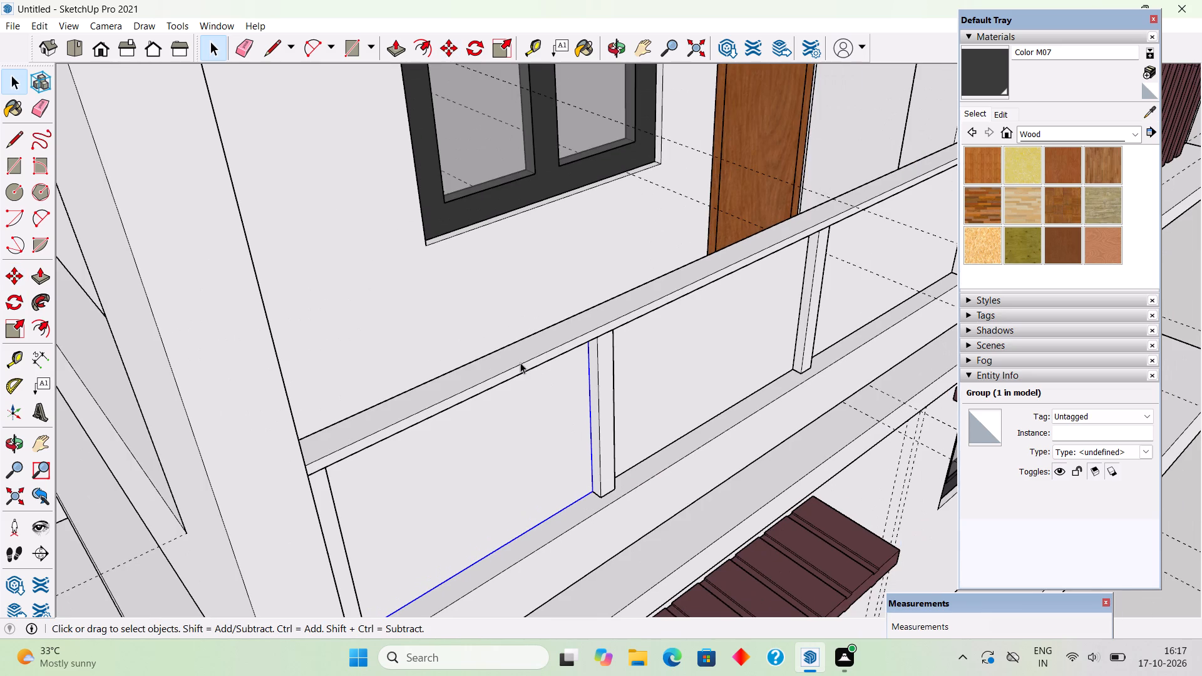
right_click(520, 362)
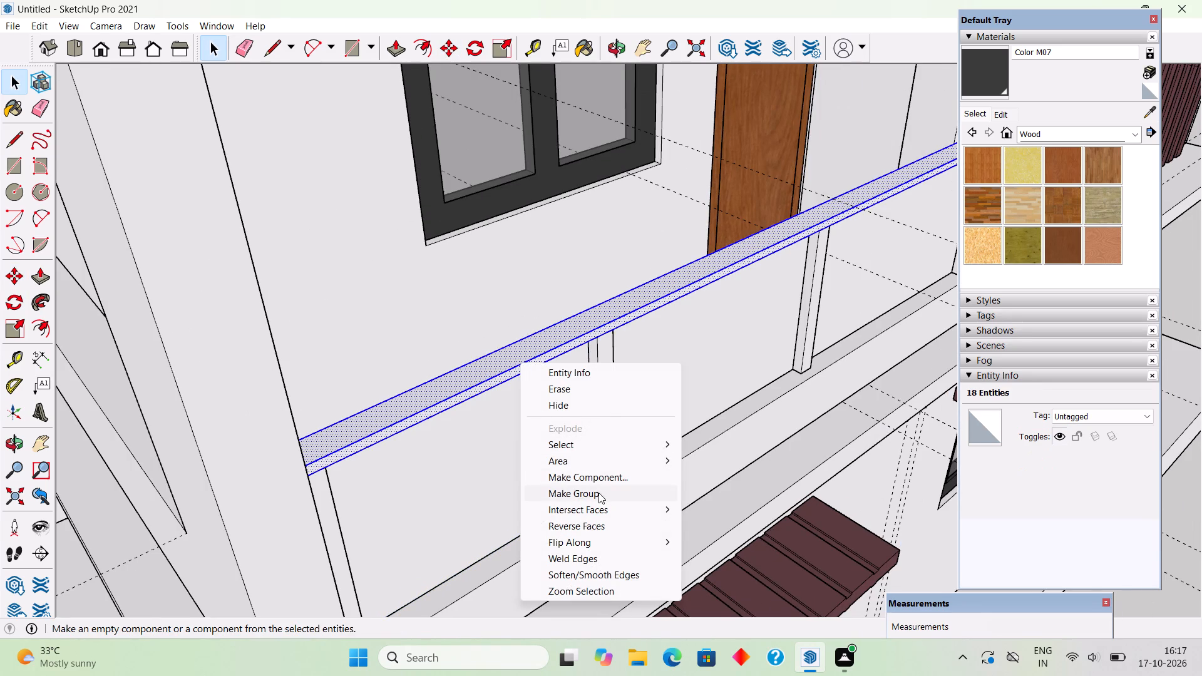
left_click(598, 493)
scroll(558, 324, "down", 17)
left_click(786, 565)
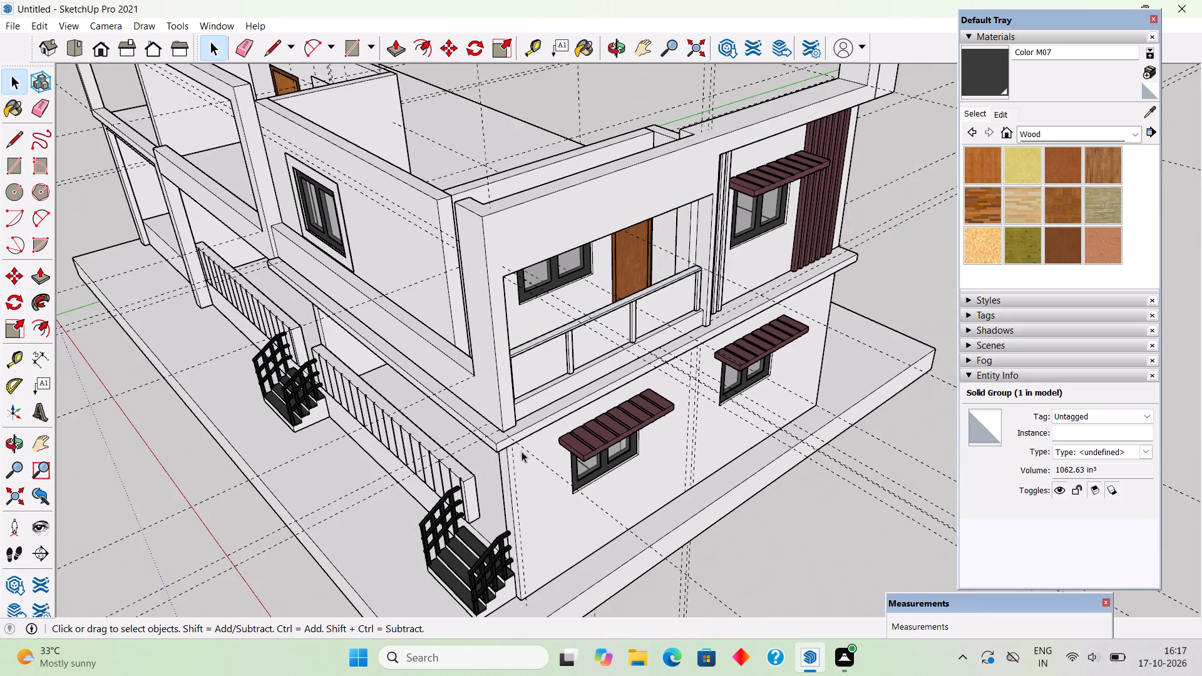
Examine the whole house from the front facade around to the open roof slab at the rear.
middle_click_drag(445, 419, 649, 342)
scroll(628, 351, "down", 4)
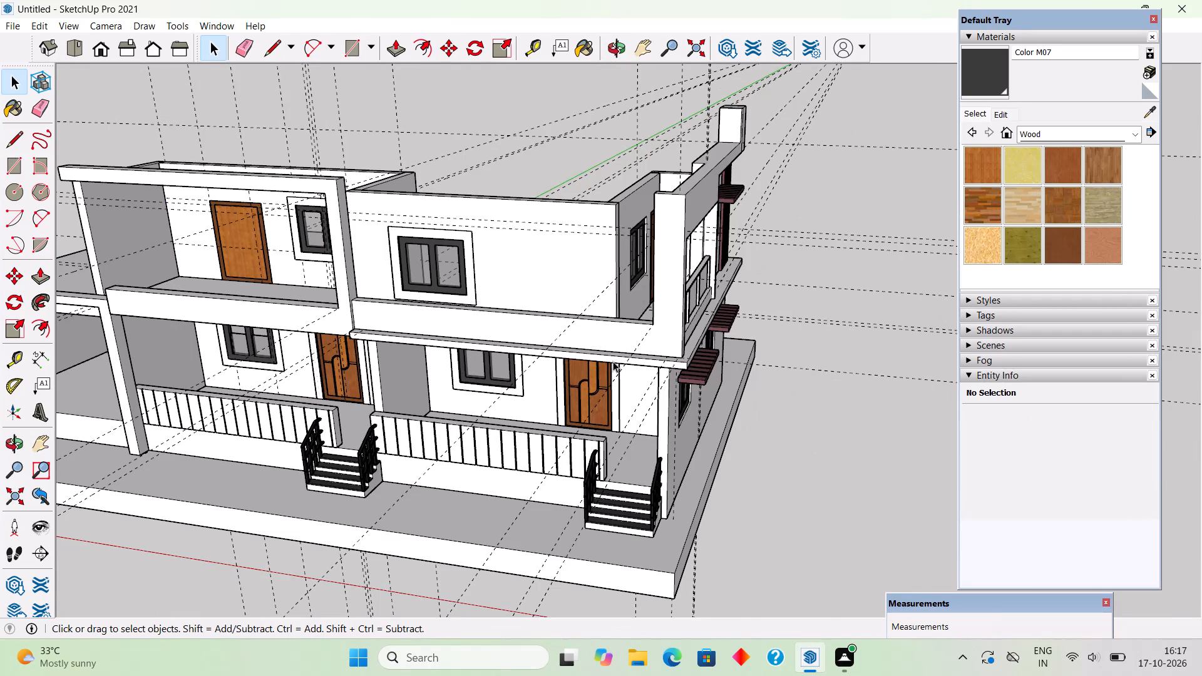
scroll(613, 361, "down", 4)
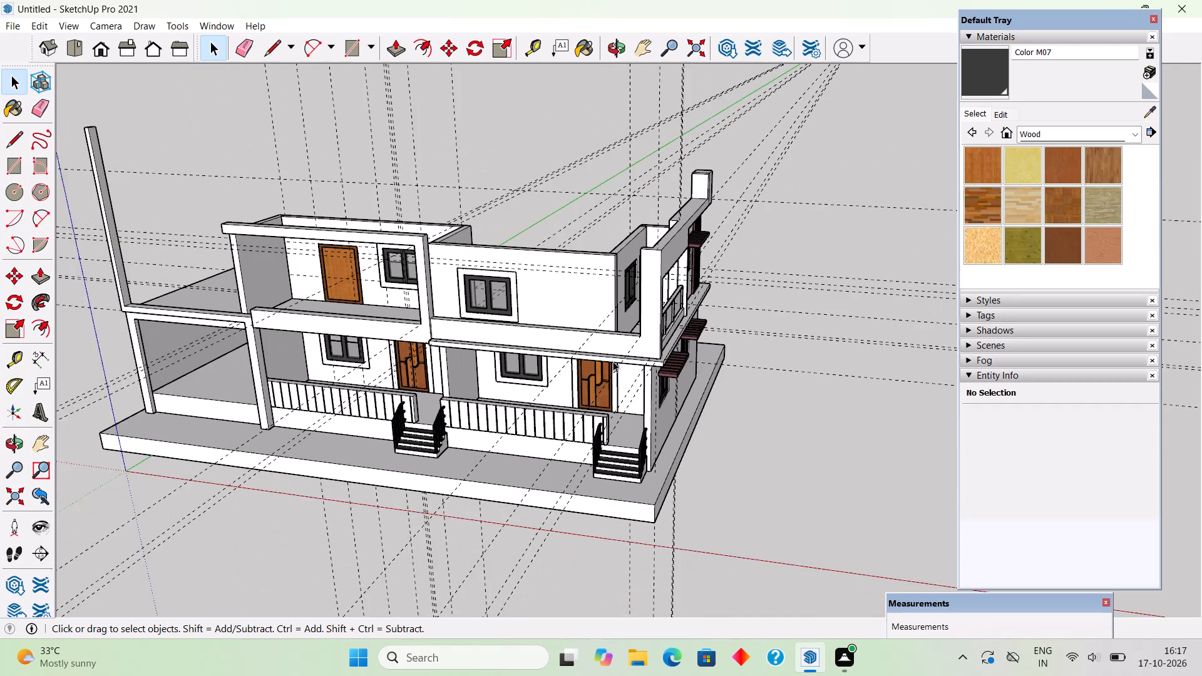
scroll(613, 361, "down", 2)
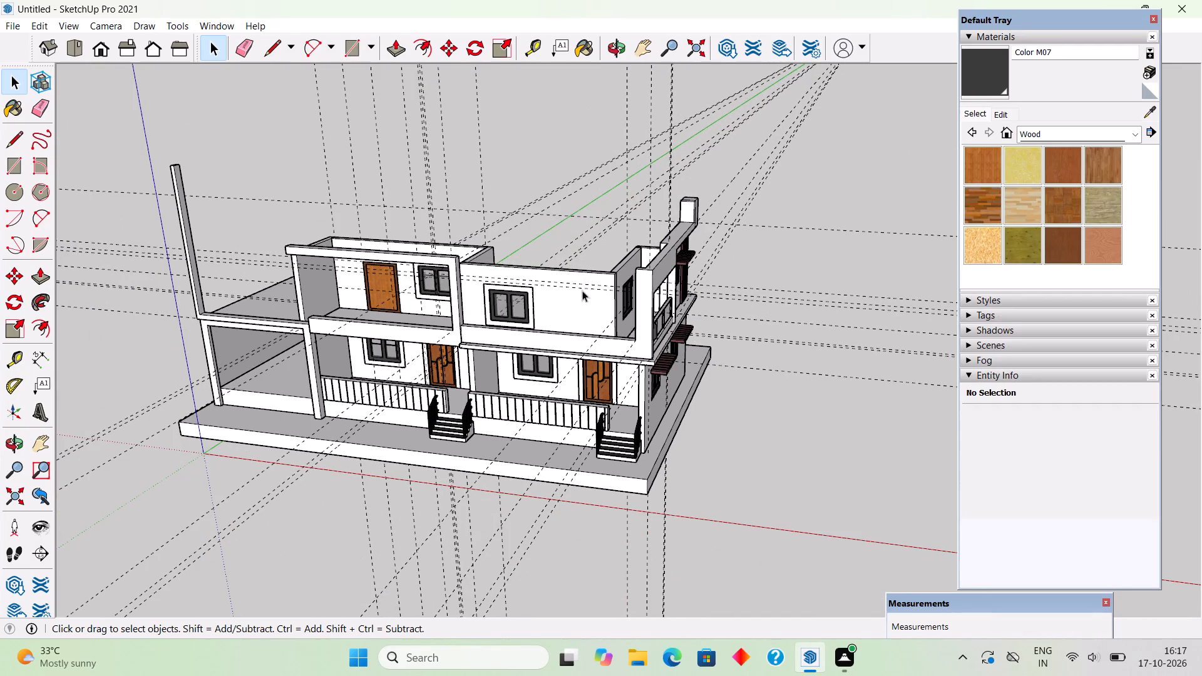
scroll(583, 310, "down", 1)
middle_click_drag(587, 315, 755, 481)
middle_click_drag(304, 314, 681, 247)
scroll(553, 308, "down", 4)
middle_click_drag(538, 357, 672, 319)
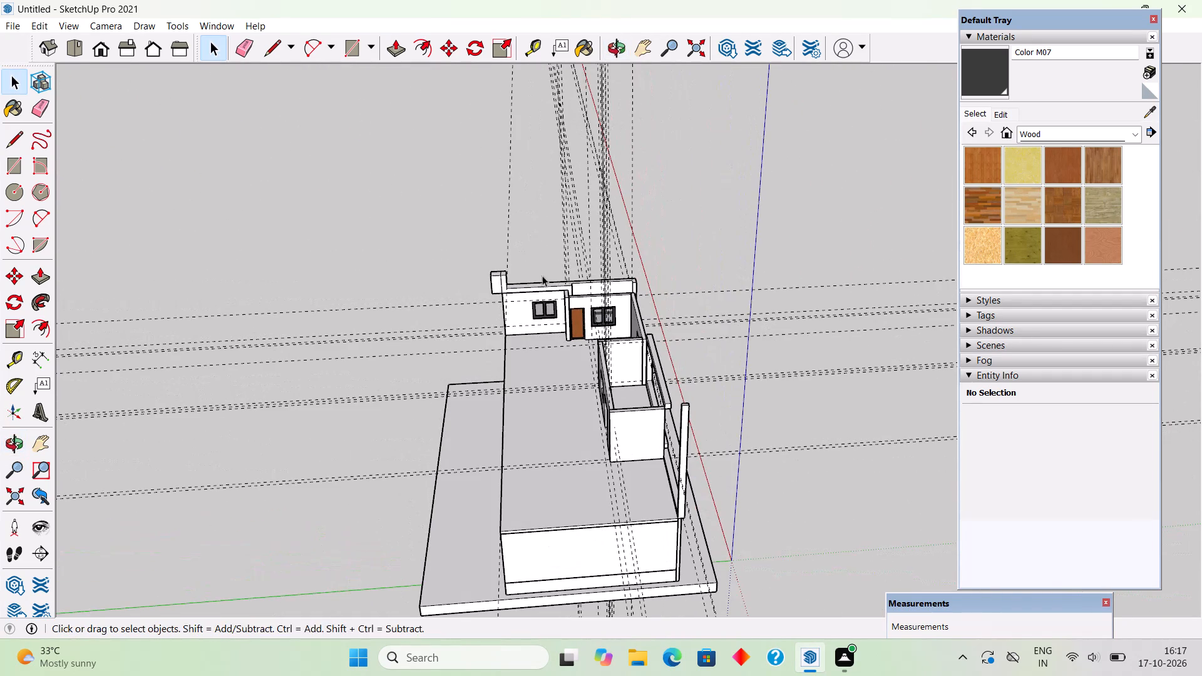
Delete all guides from the model.
left_click(31, 26)
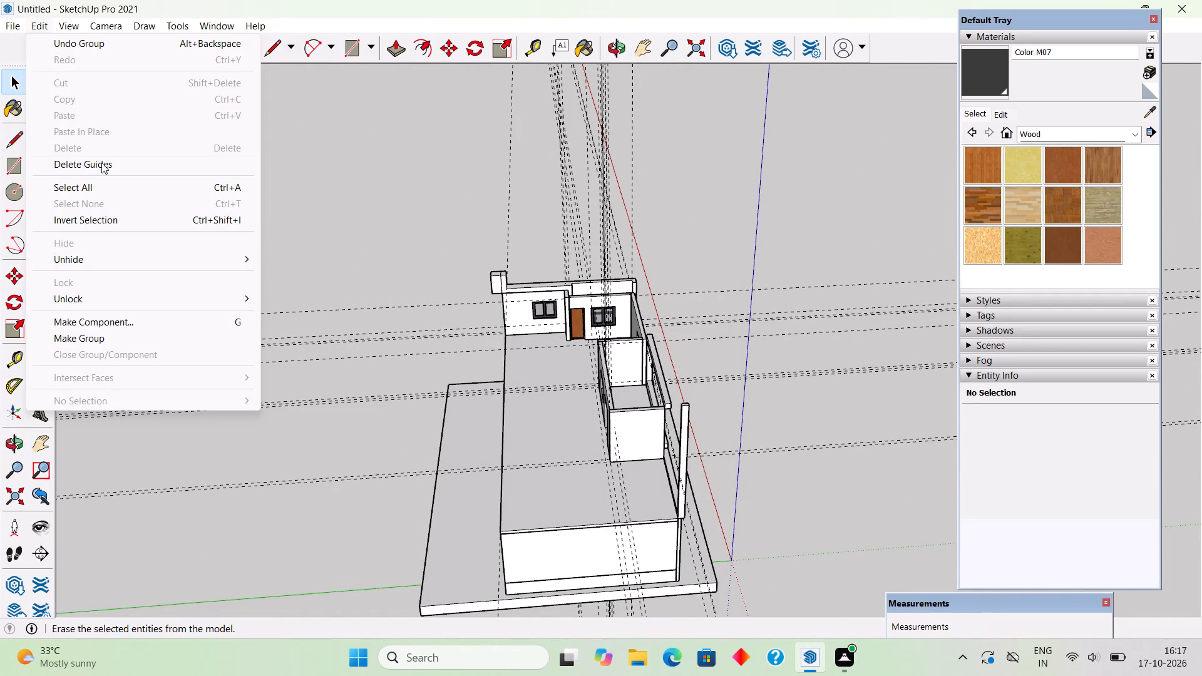
left_click(101, 163)
Place a guide 9" inside the long outer edge of the open roof slab.
scroll(555, 451, "up", 5)
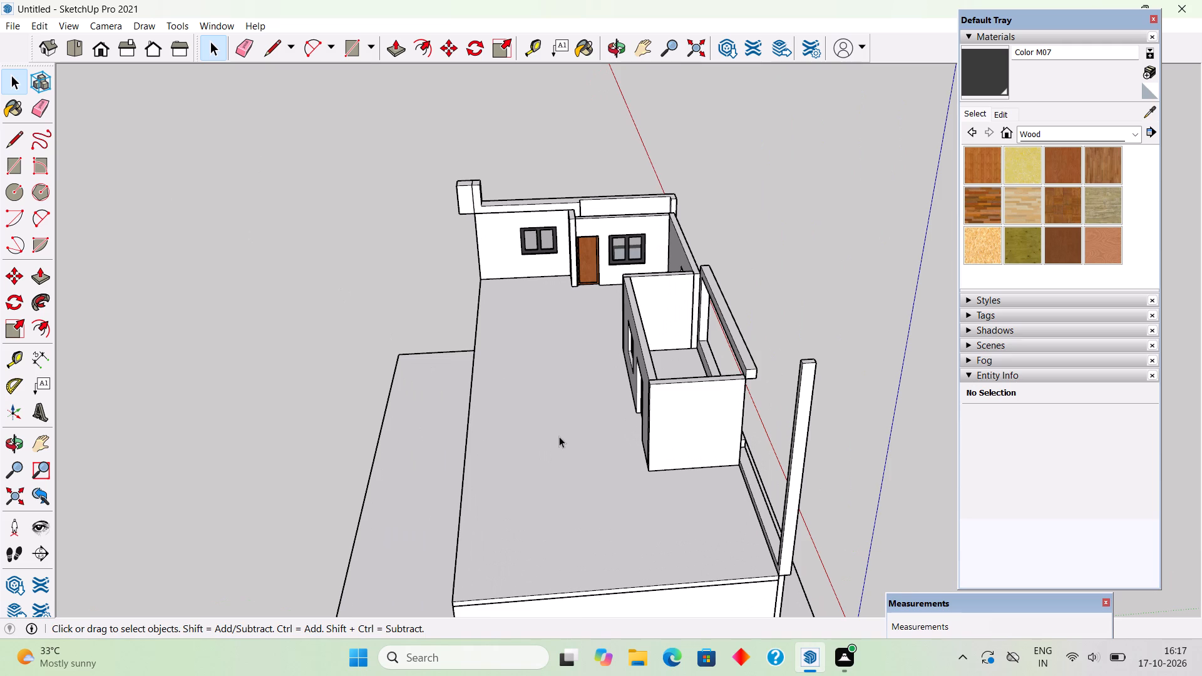
key("t")
left_click(461, 485)
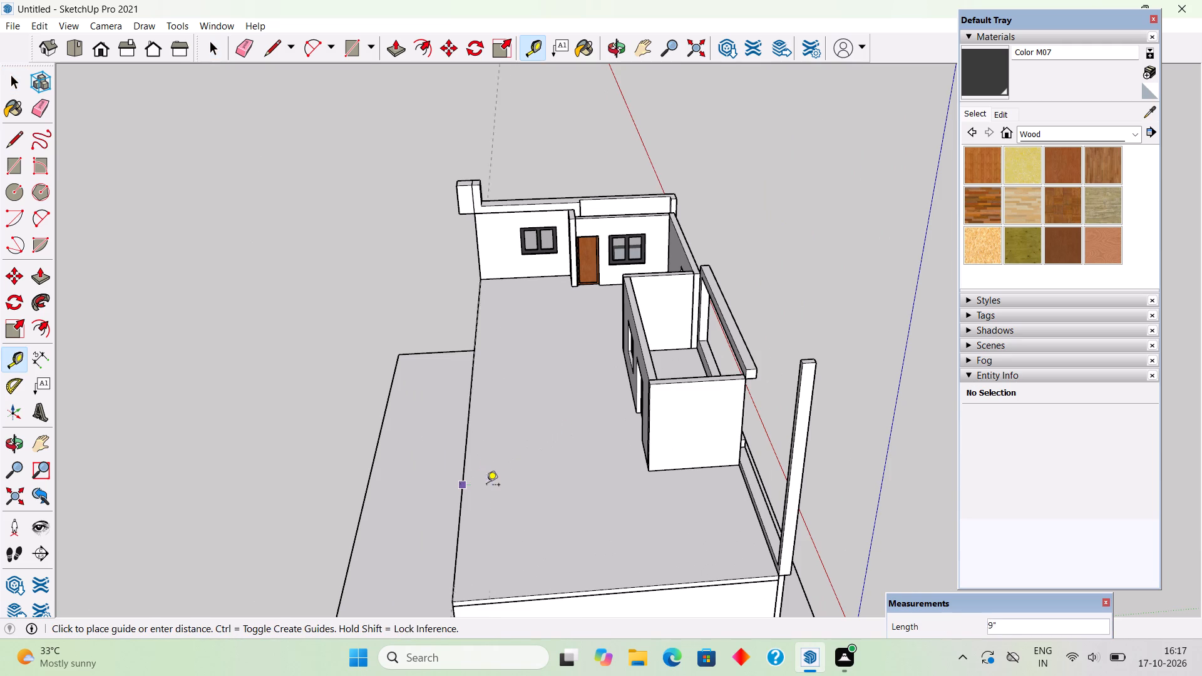
type("9\"")
key("Return")
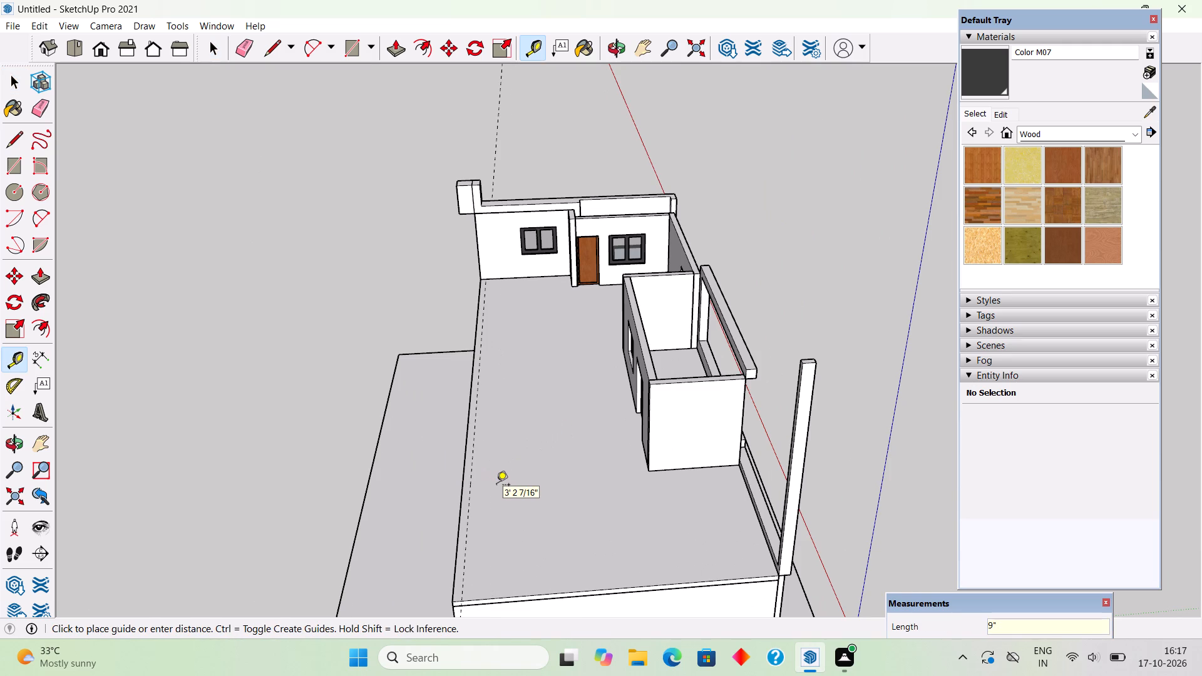
Draw a 9" wide rectangle, about 61' 6" long, along the long outer edge of the open roof slab, up to the guide.
key("r")
scroll(419, 346, "up", 10)
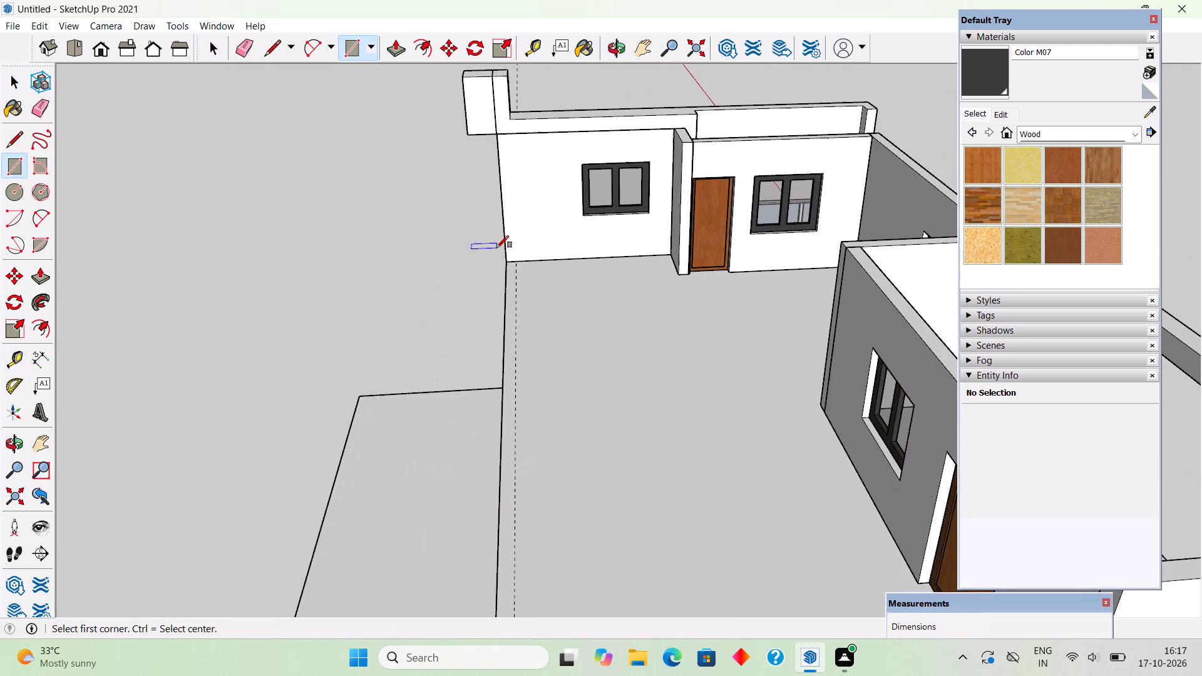
left_click(505, 264)
scroll(509, 262, "down", 11)
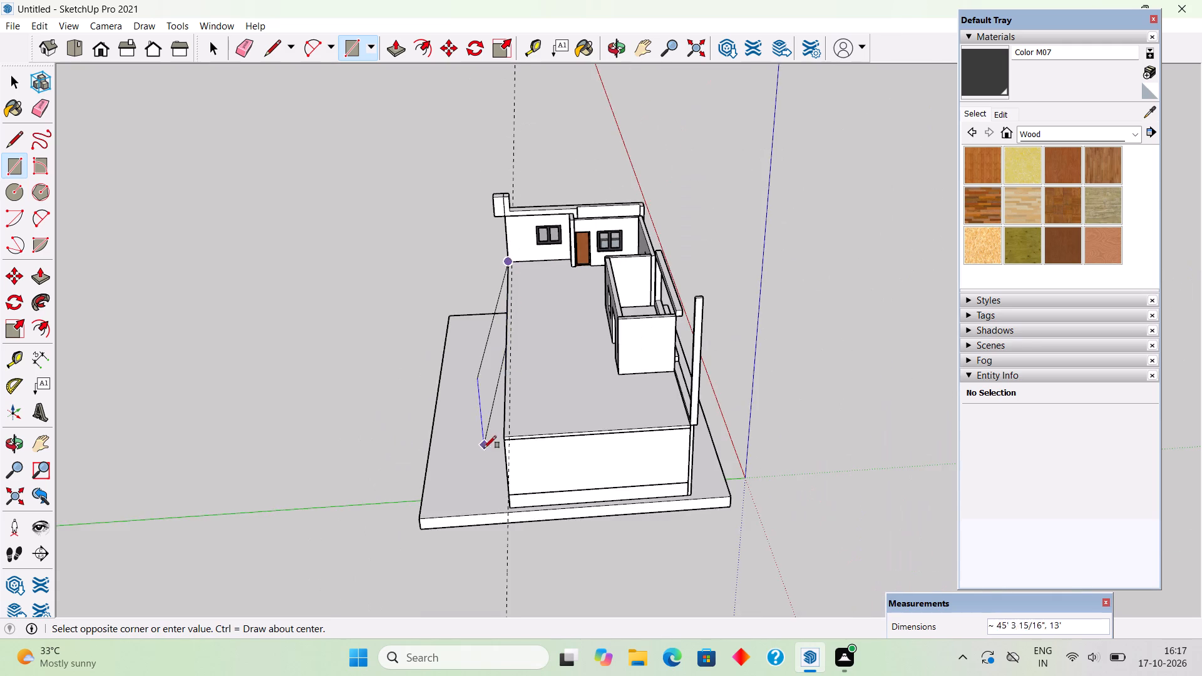
scroll(487, 453, "up", 11)
left_click(555, 401)
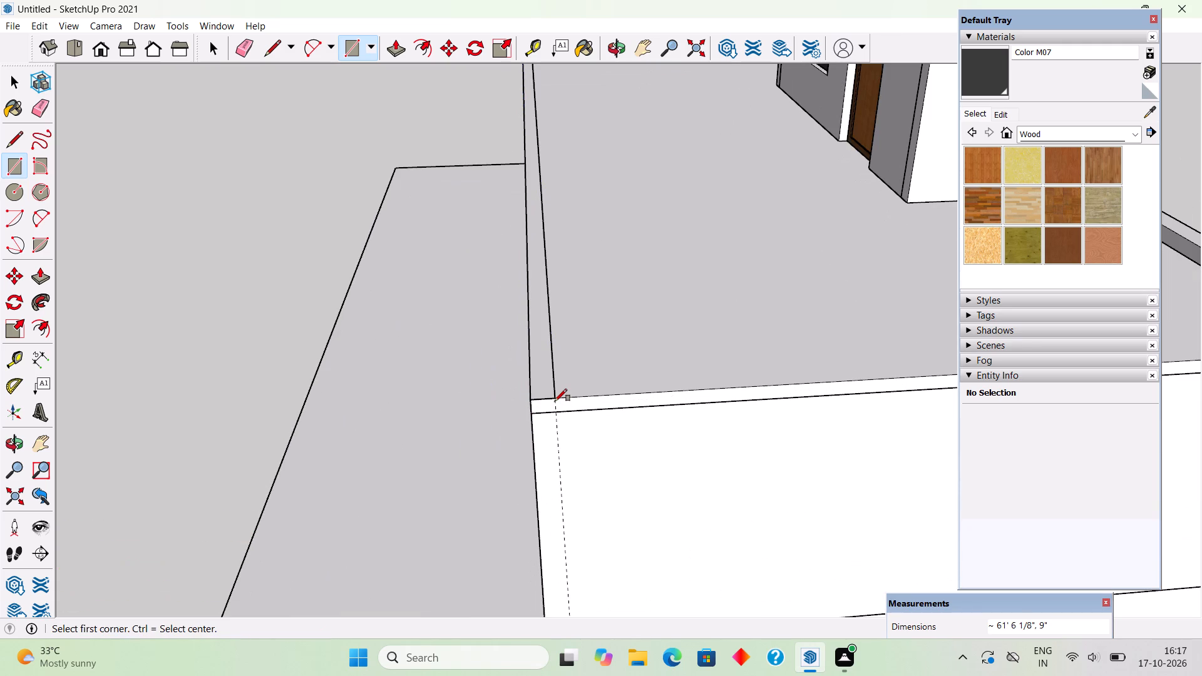
Extrude the 9" strip upward 10' to form the upper-floor side wall.
key("p")
left_click(550, 394)
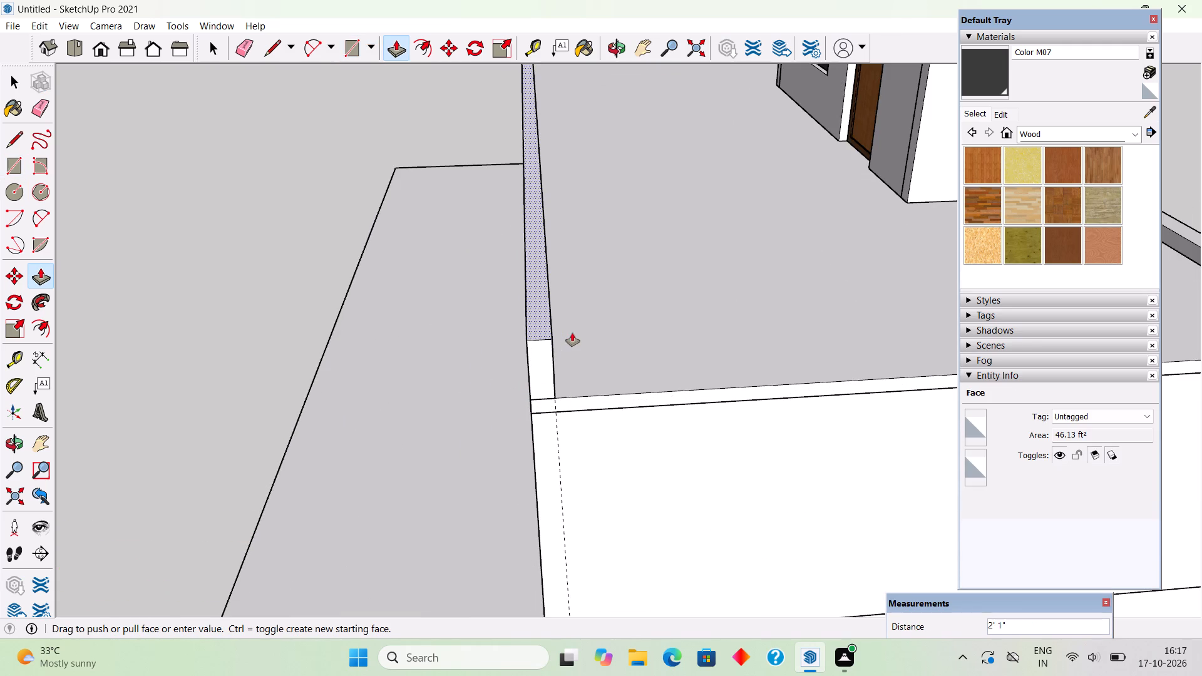
type("10'")
key("Return")
key("space")
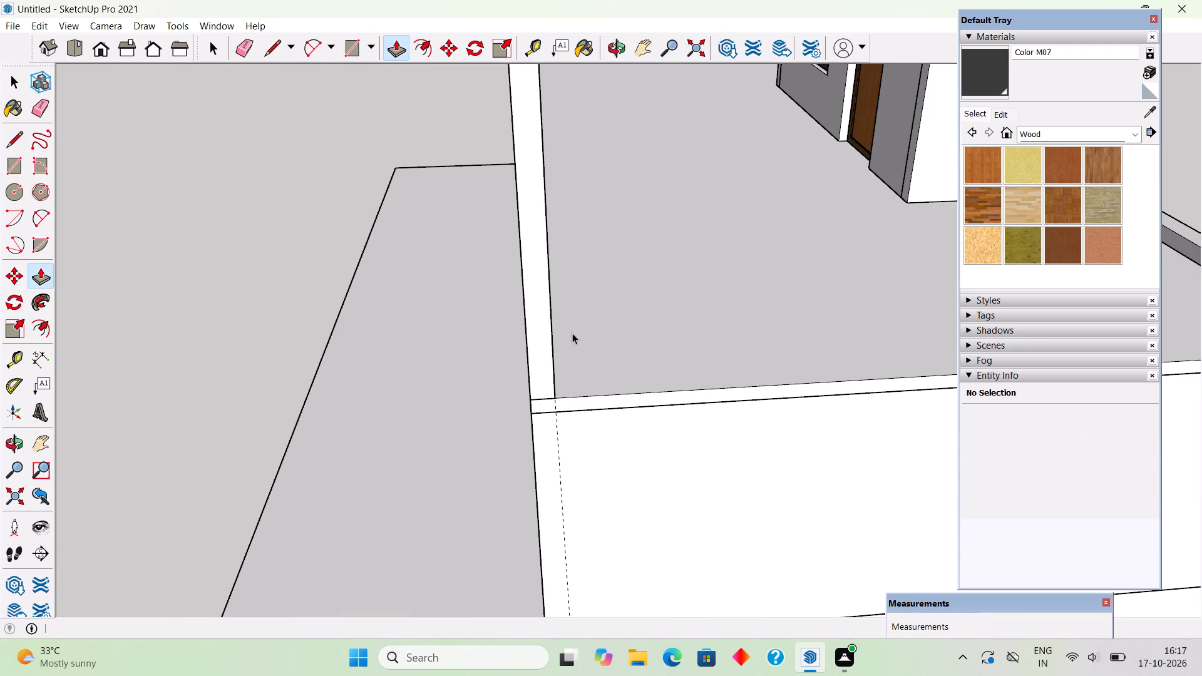
Select all connected geometry of the new long side wall and make it a group.
triple_click(527, 301)
right_click(527, 301)
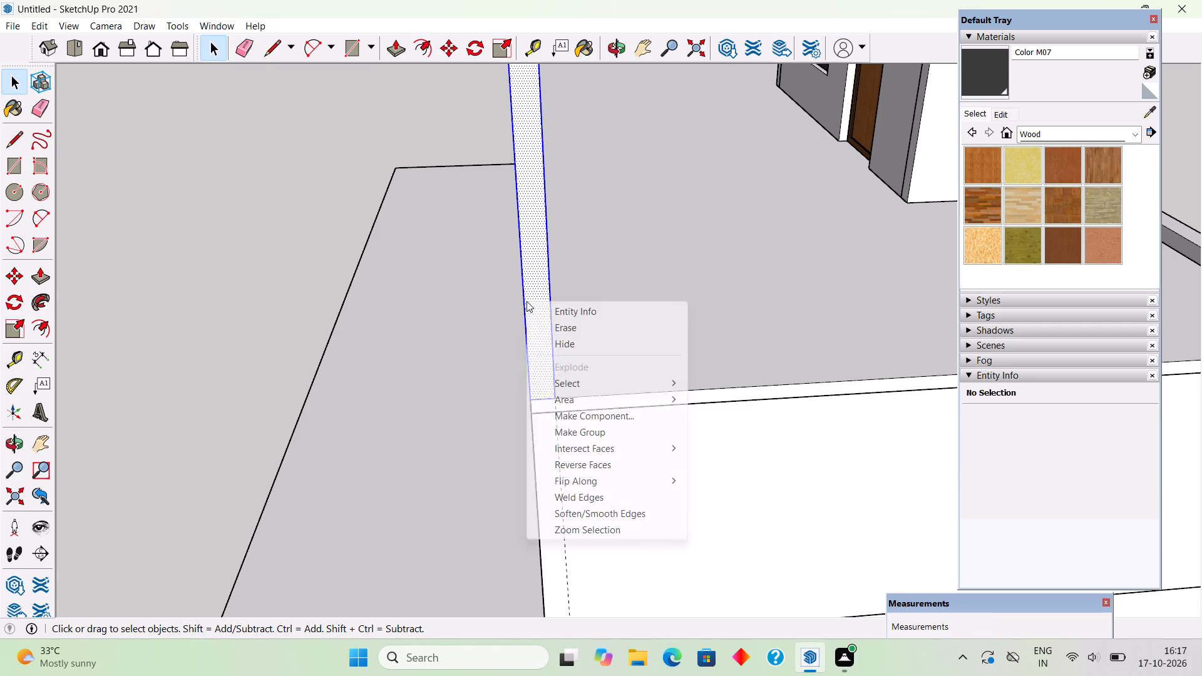
left_click(588, 433)
scroll(588, 433, "down", 10)
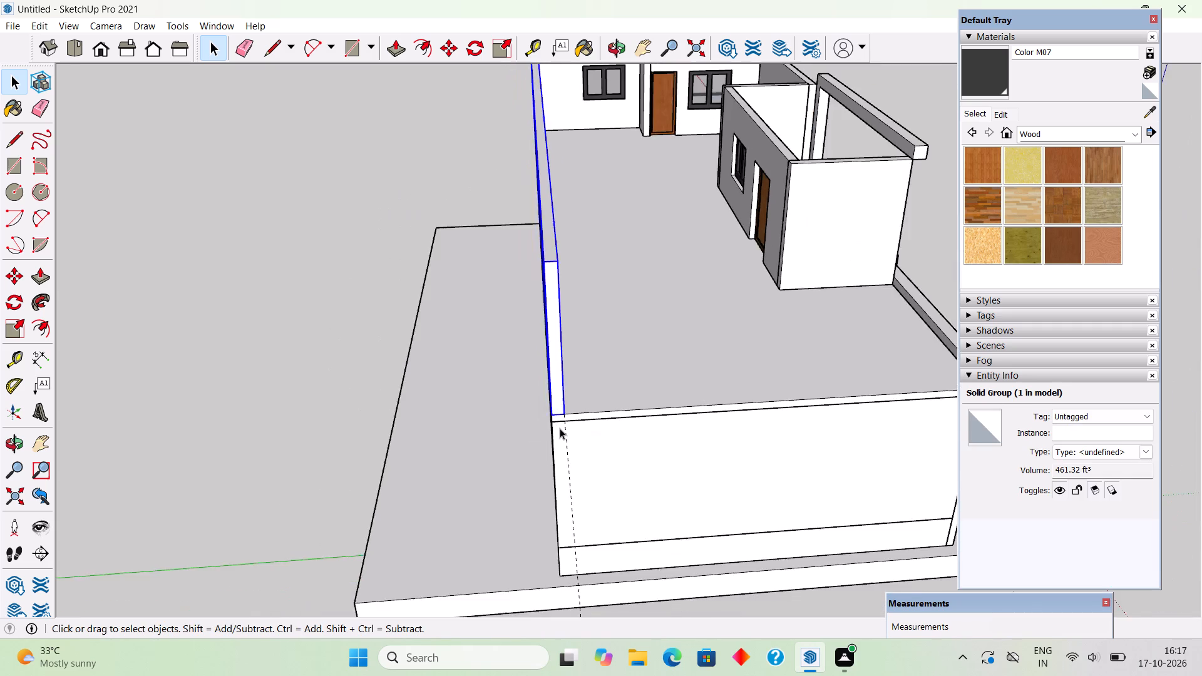
scroll(560, 428, "down", 4)
middle_click_drag(538, 430, 537, 559)
left_click(378, 352)
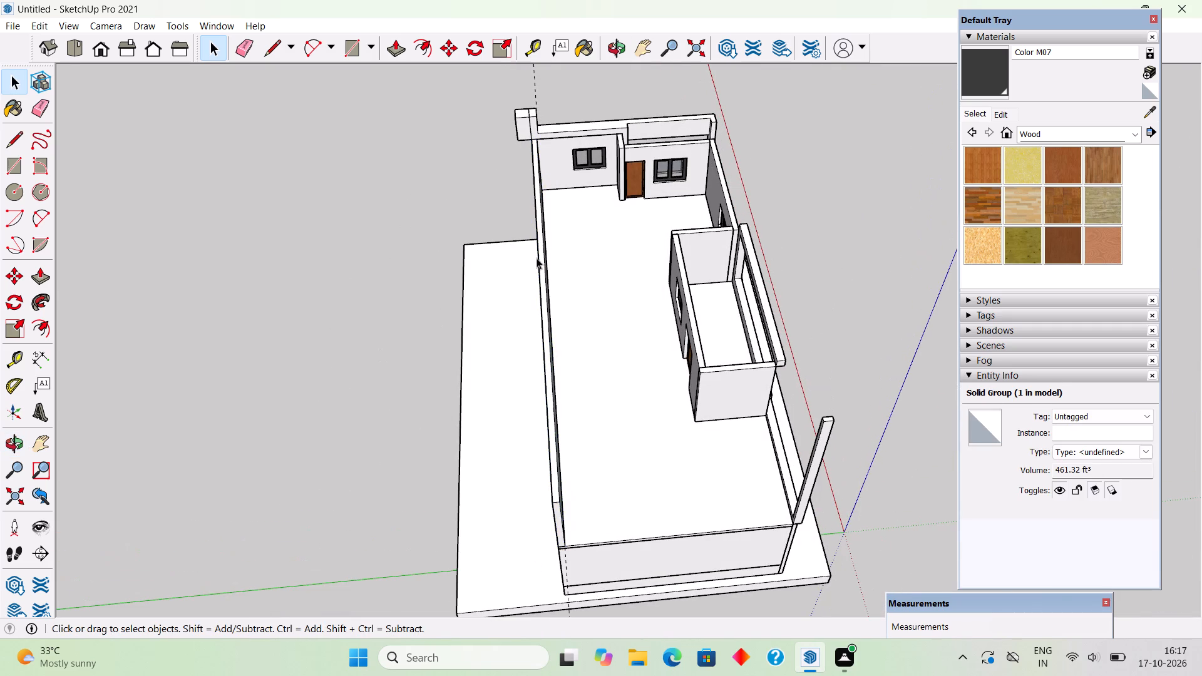
Draw a roof rectangle about 46' by 27' over the upper-floor walls, from the pillar corner to the far corner of the rear room.
scroll(537, 258, "up", 6)
scroll(540, 250, "down", 5)
scroll(548, 162, "down", 5)
scroll(553, 93, "up", 4)
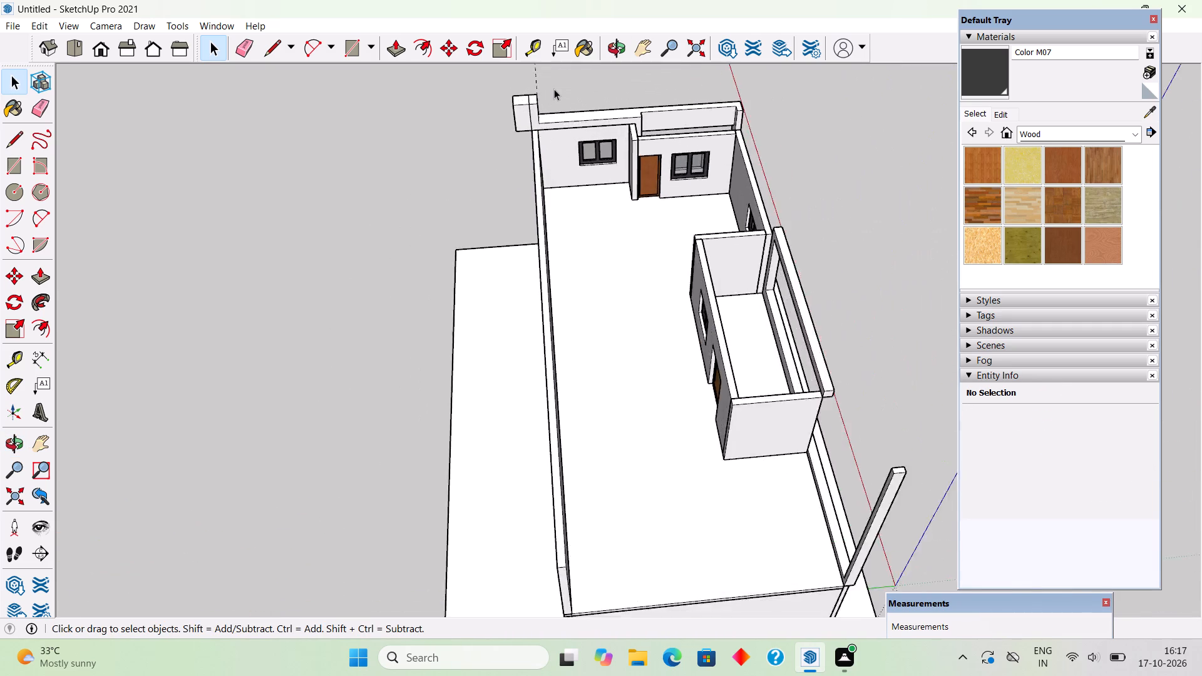
scroll(554, 89, "up", 12)
middle_click_drag(576, 119, 785, 252)
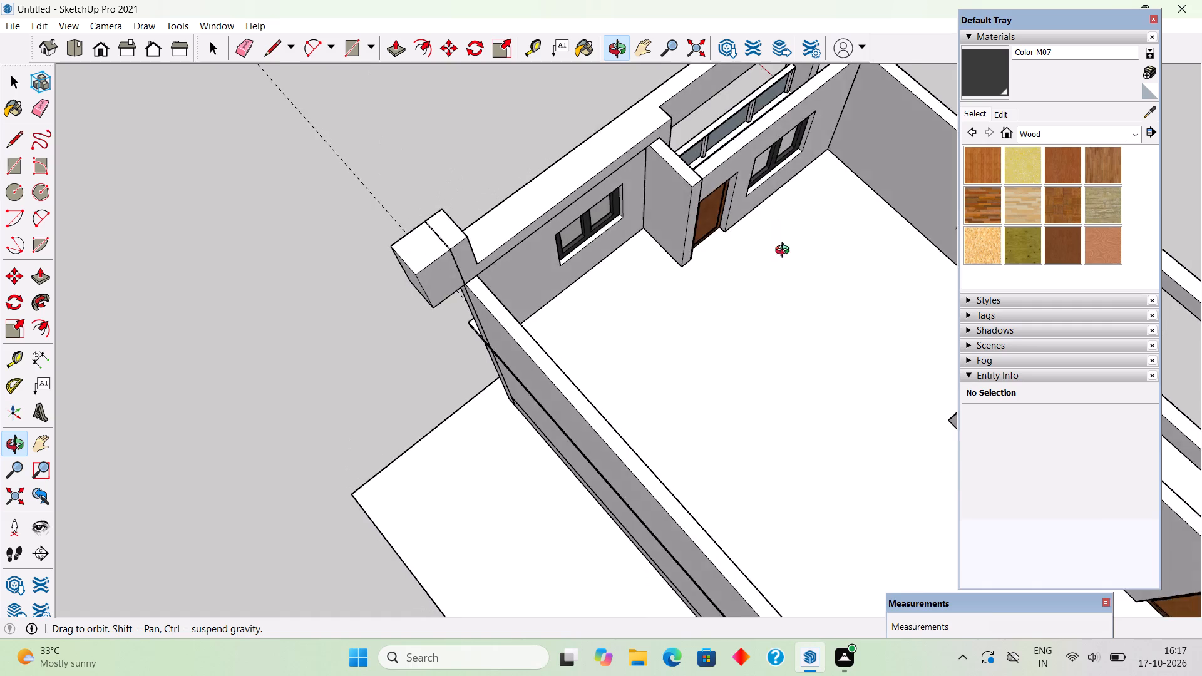
middle_click_drag(785, 252, 307, 232)
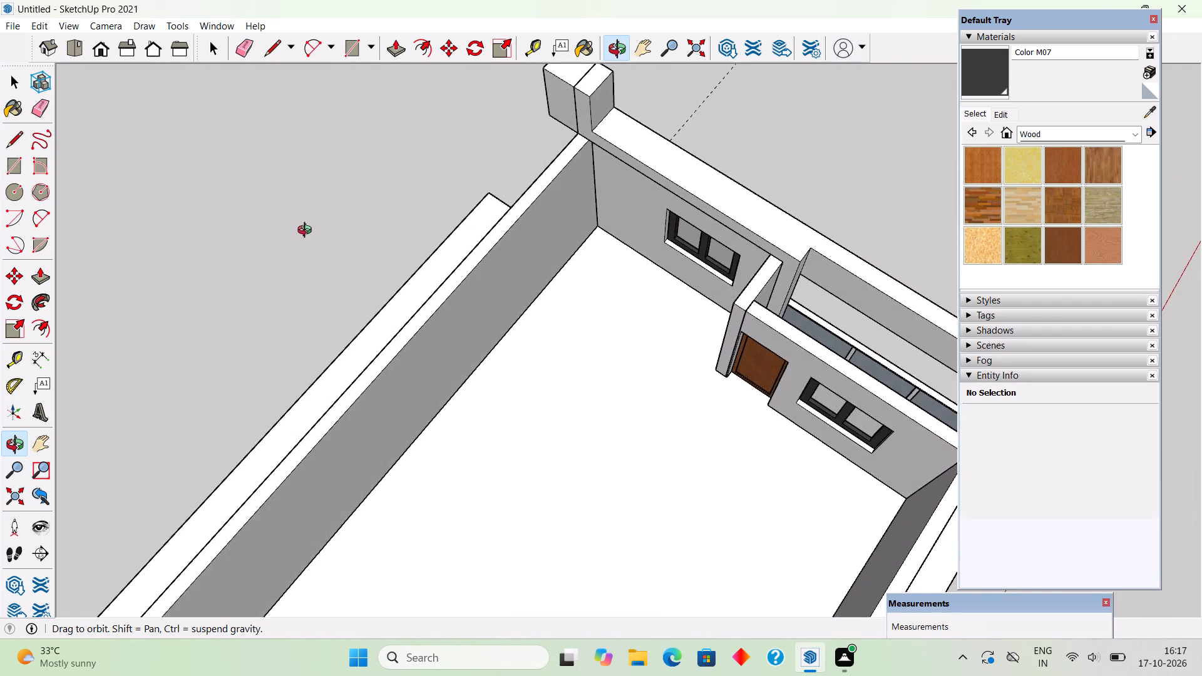
middle_click_drag(307, 232, 375, 231)
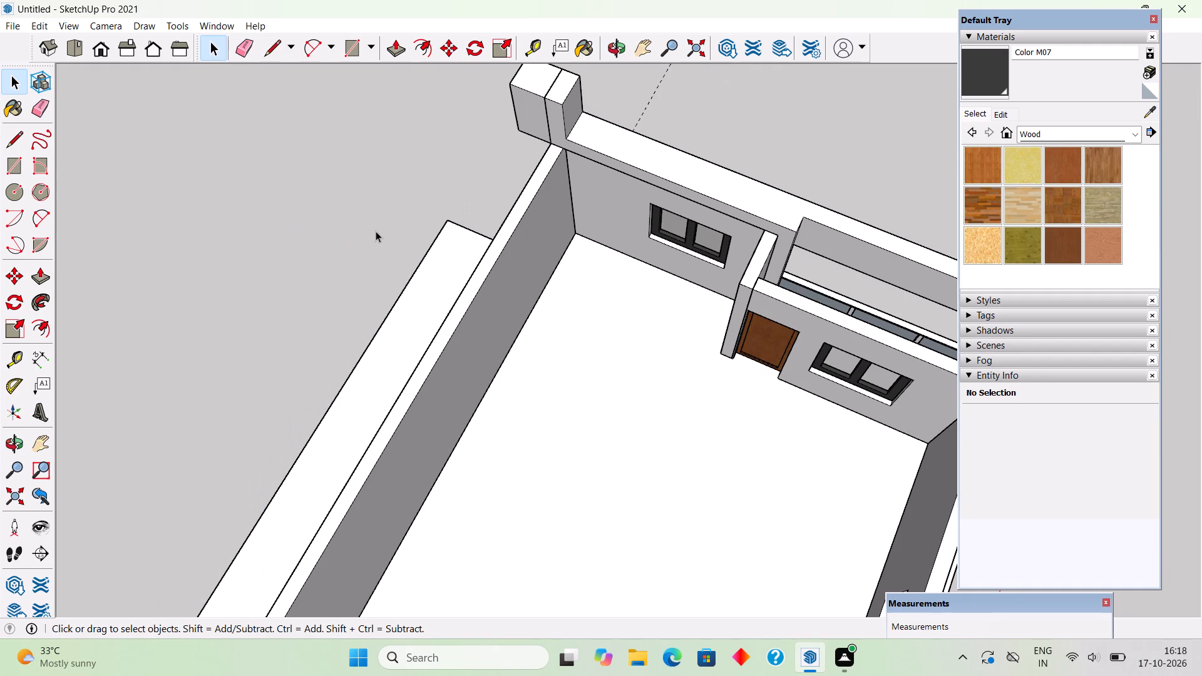
scroll(370, 262, "down", 1)
key("r")
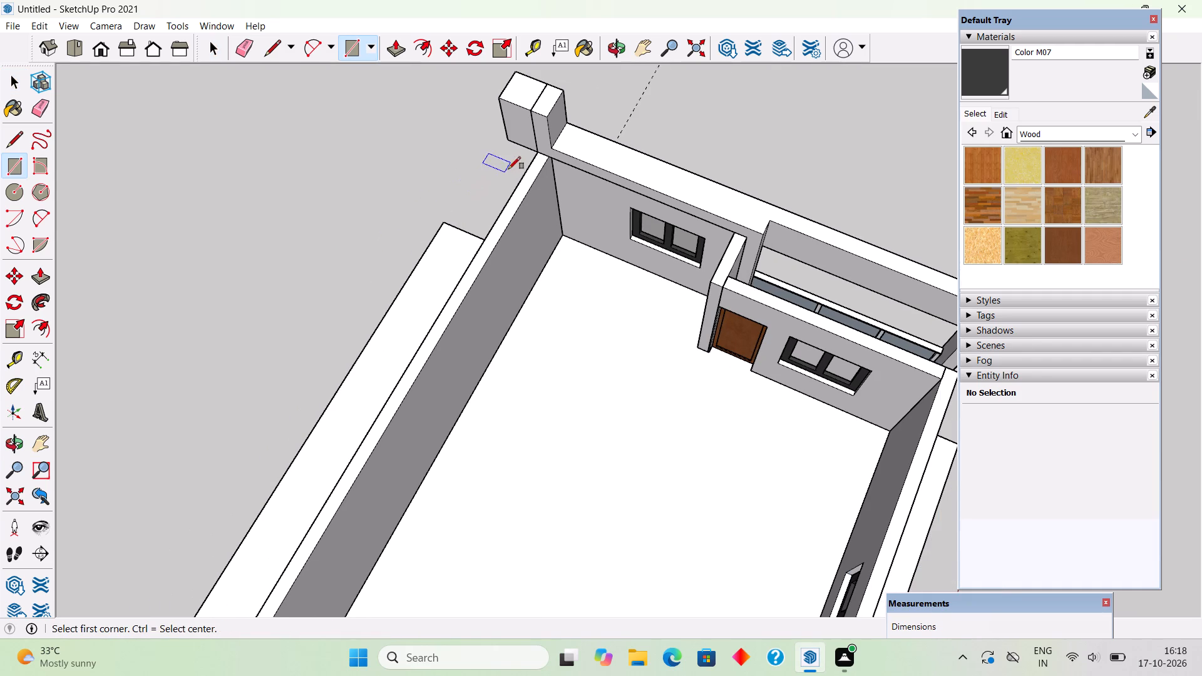
scroll(530, 180, "down", 7)
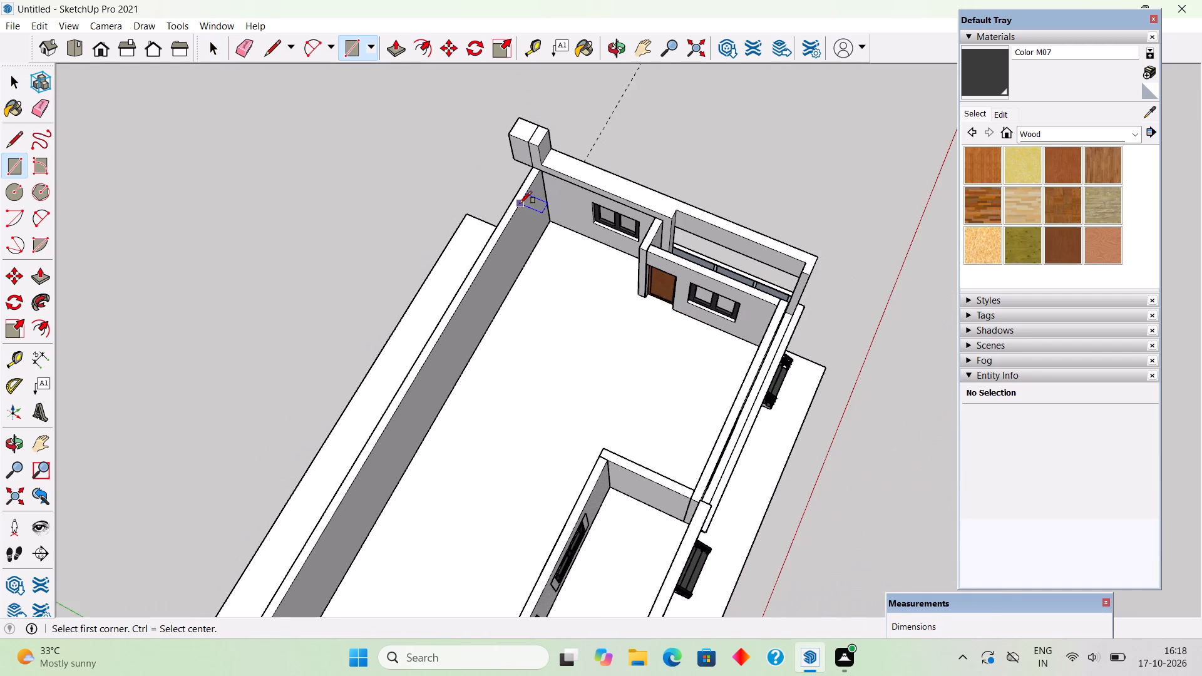
scroll(520, 202, "up", 4)
left_click(540, 156)
scroll(576, 248, "down", 4)
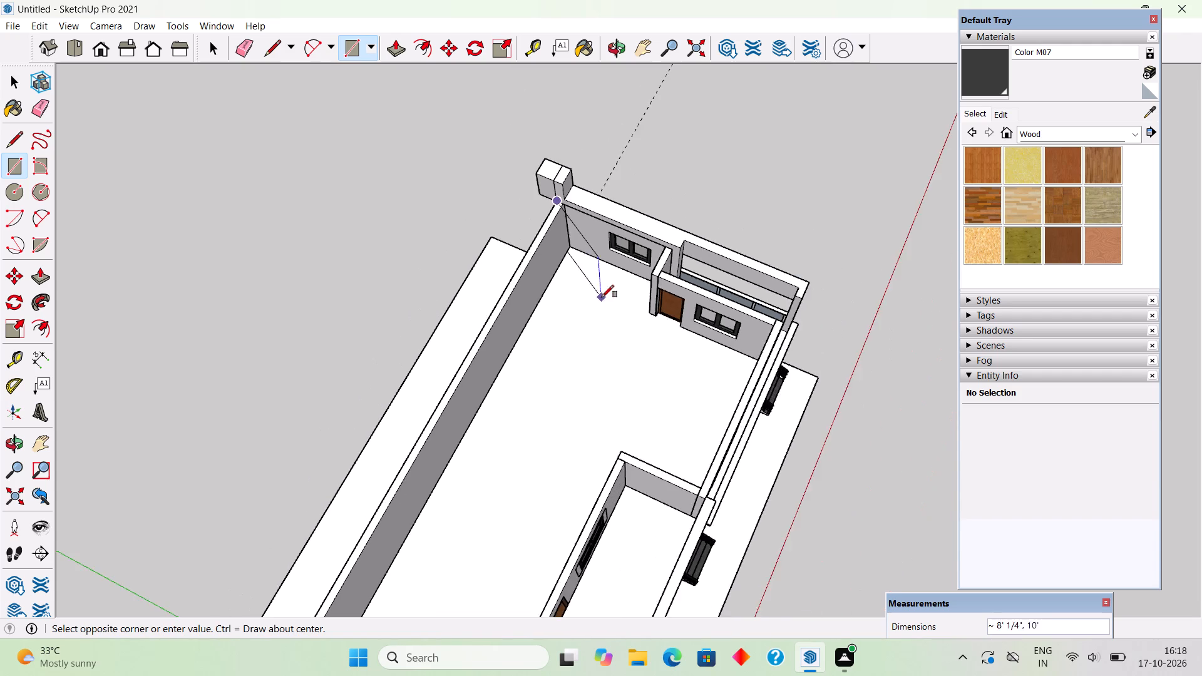
scroll(602, 297, "down", 9)
scroll(550, 552, "up", 5)
scroll(584, 495, "up", 5)
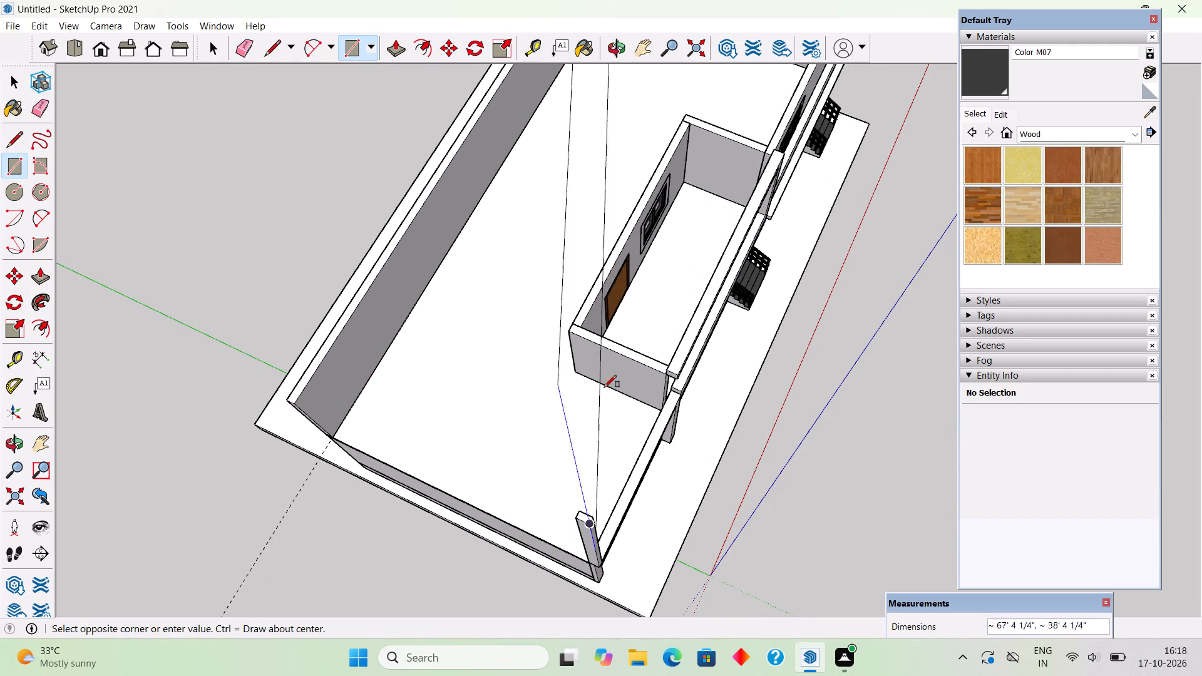
left_click(661, 378)
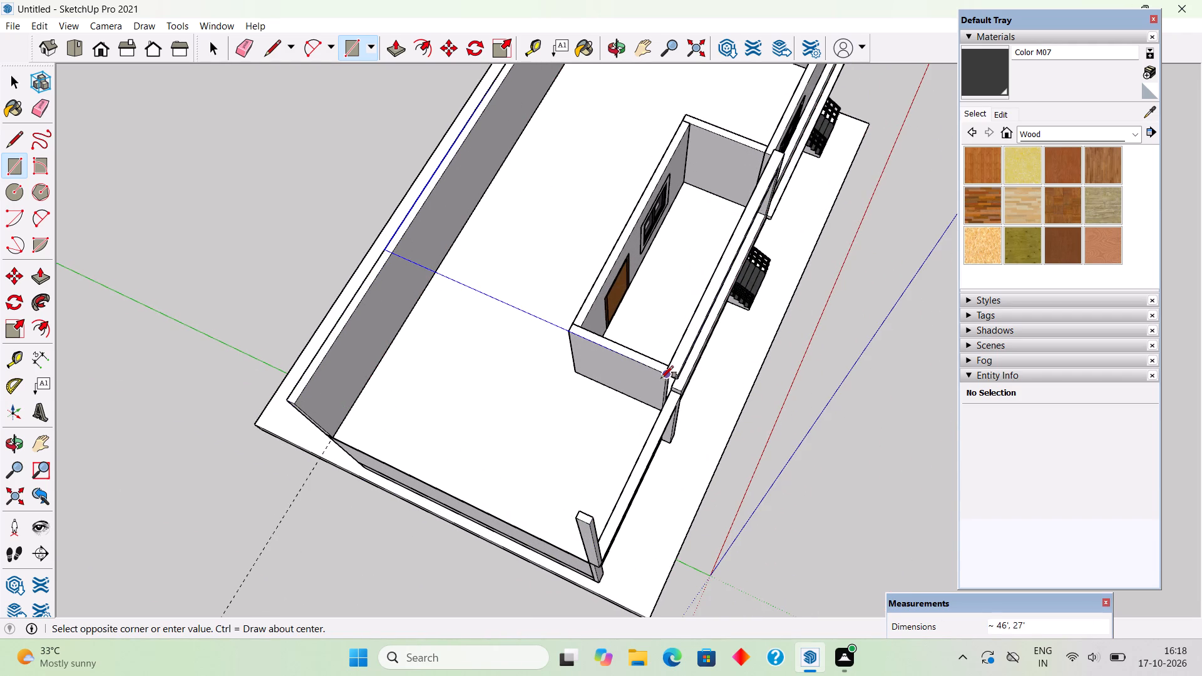
Extrude the roof rectangle 6" to form the upper roof slab.
key("p")
left_click(642, 330)
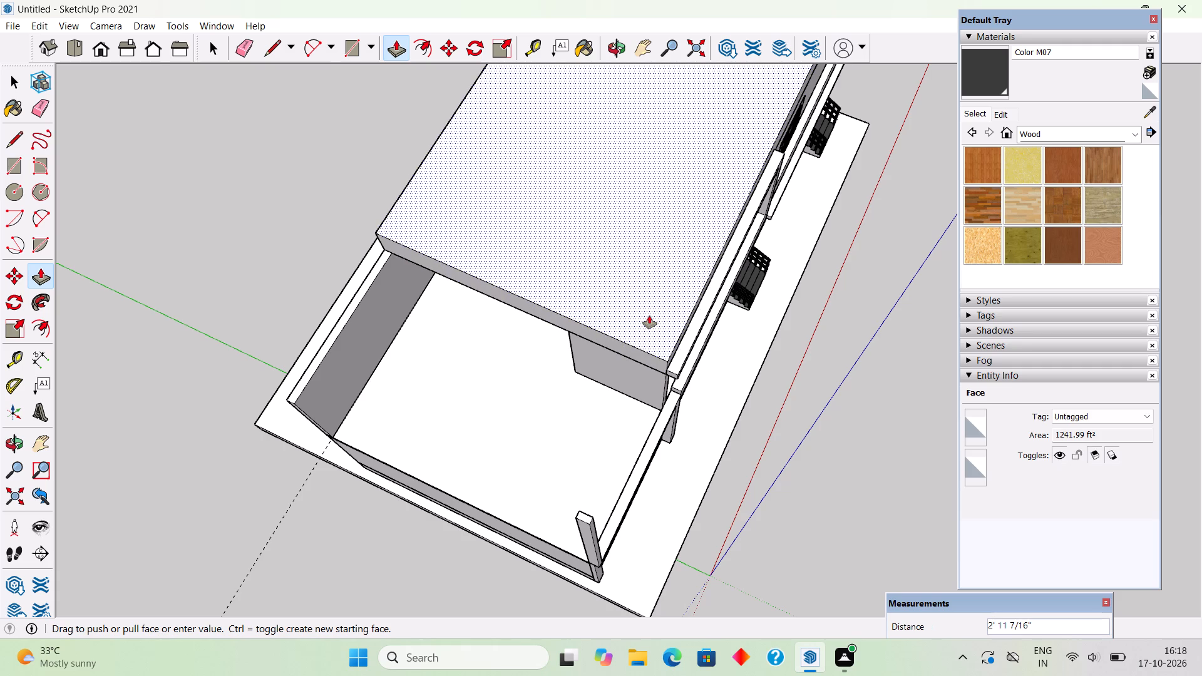
type("6\"")
key("Return")
key("space")
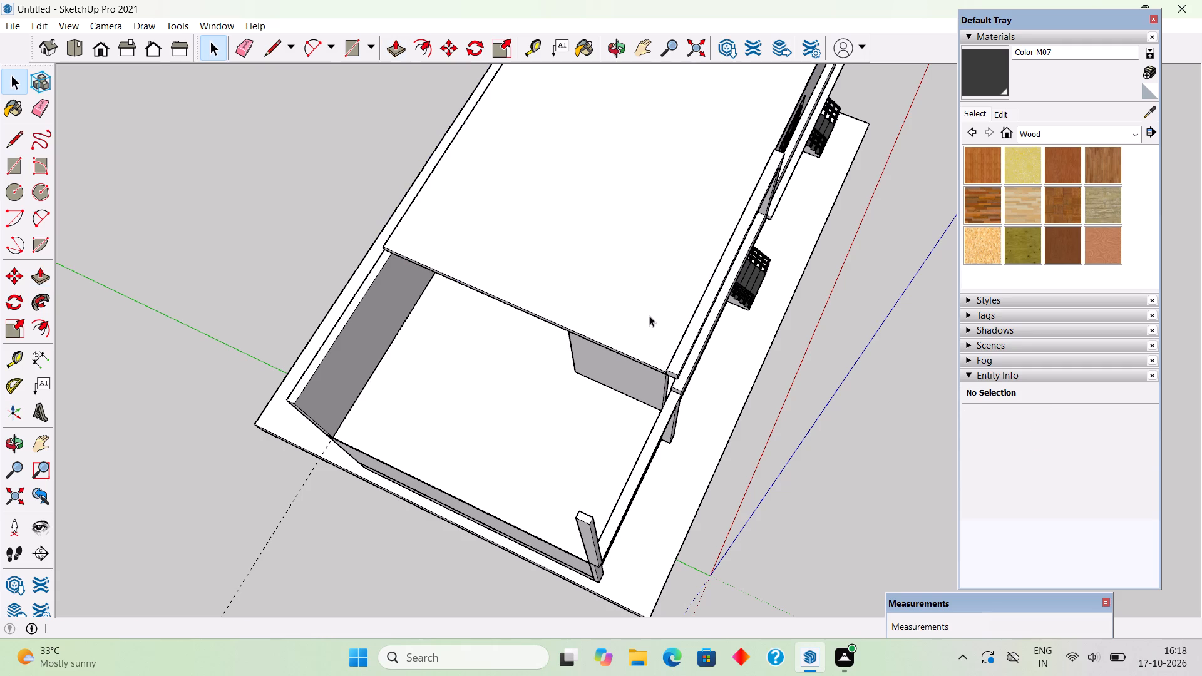
Select all connected geometry of the upper roof slab and make it a group.
triple_click(649, 315)
right_click(649, 315)
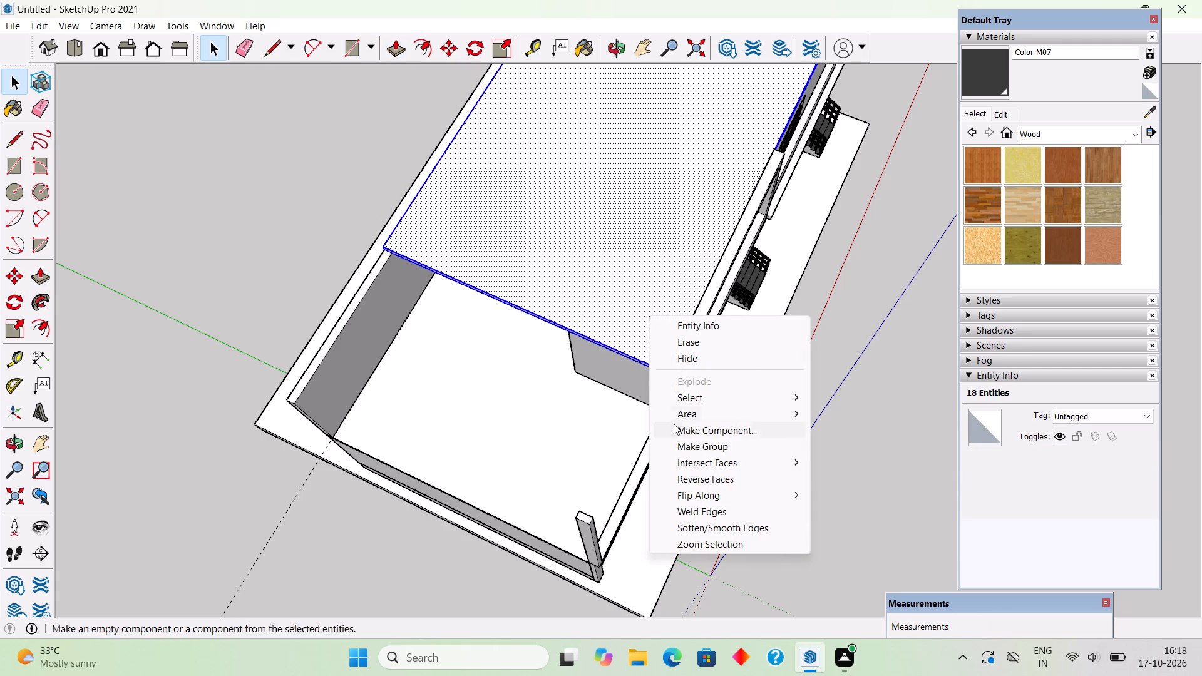
left_click(679, 449)
Open the upper roof slab group and draw a 6" line across its edge face where the parapet steps beside the balcony.
scroll(679, 449, "down", 6)
middle_click_drag(706, 434, 331, 126)
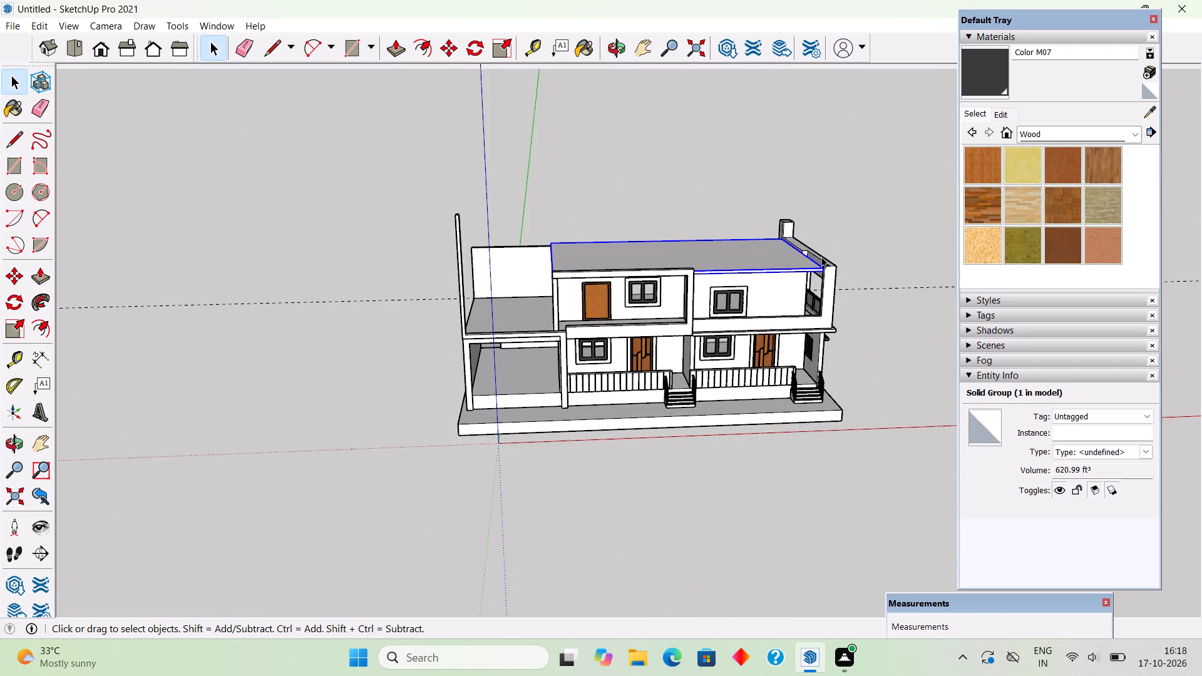
scroll(822, 257, "up", 7)
middle_click_drag(860, 299, 471, 369)
scroll(667, 322, "up", 5)
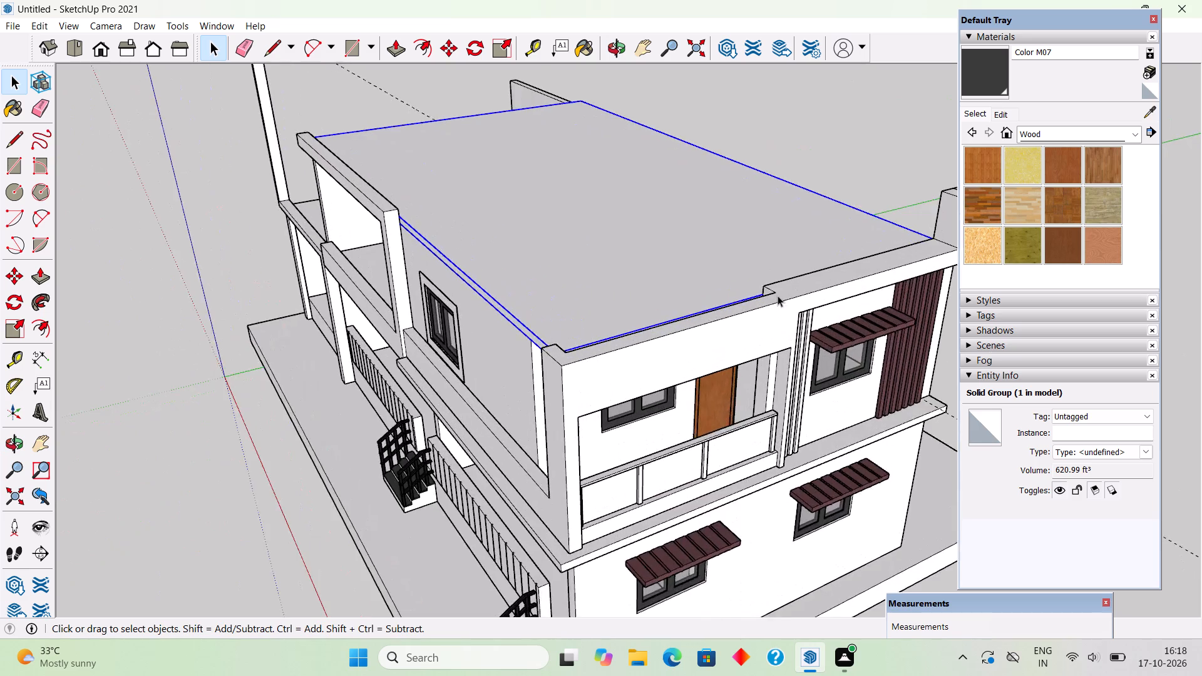
middle_click_drag(778, 295, 847, 462)
scroll(716, 430, "up", 8)
middle_click_drag(732, 433, 722, 417)
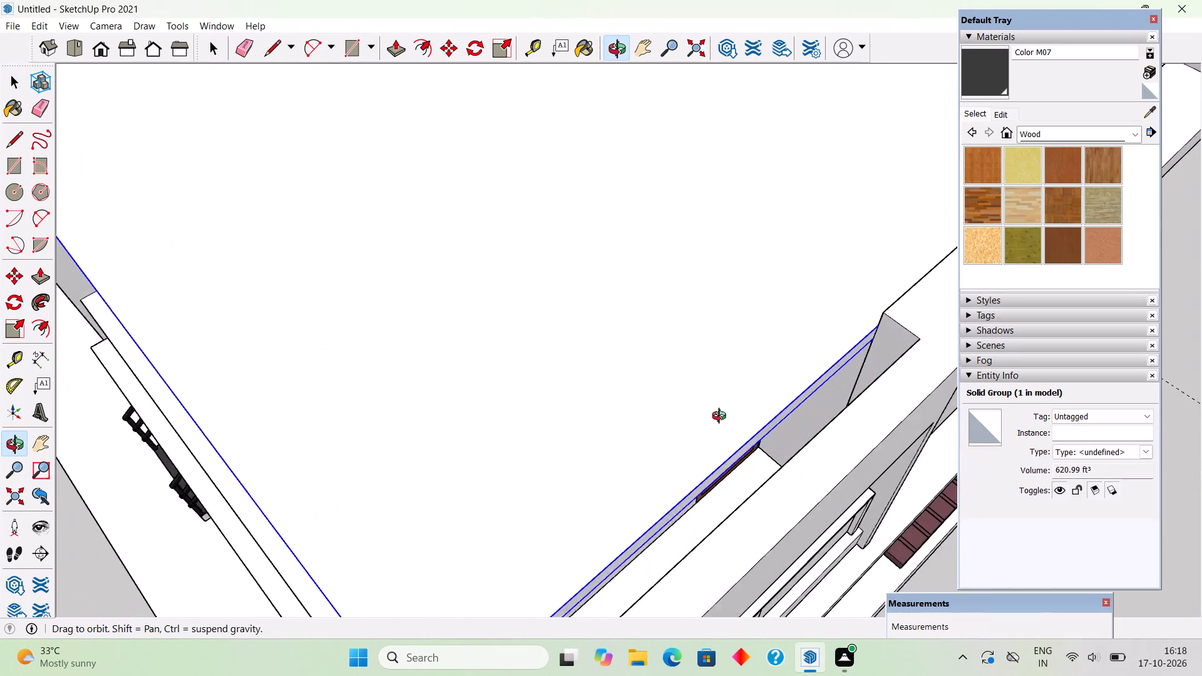
middle_click_drag(722, 417, 699, 387)
scroll(716, 402, "up", 3)
triple_click(717, 402)
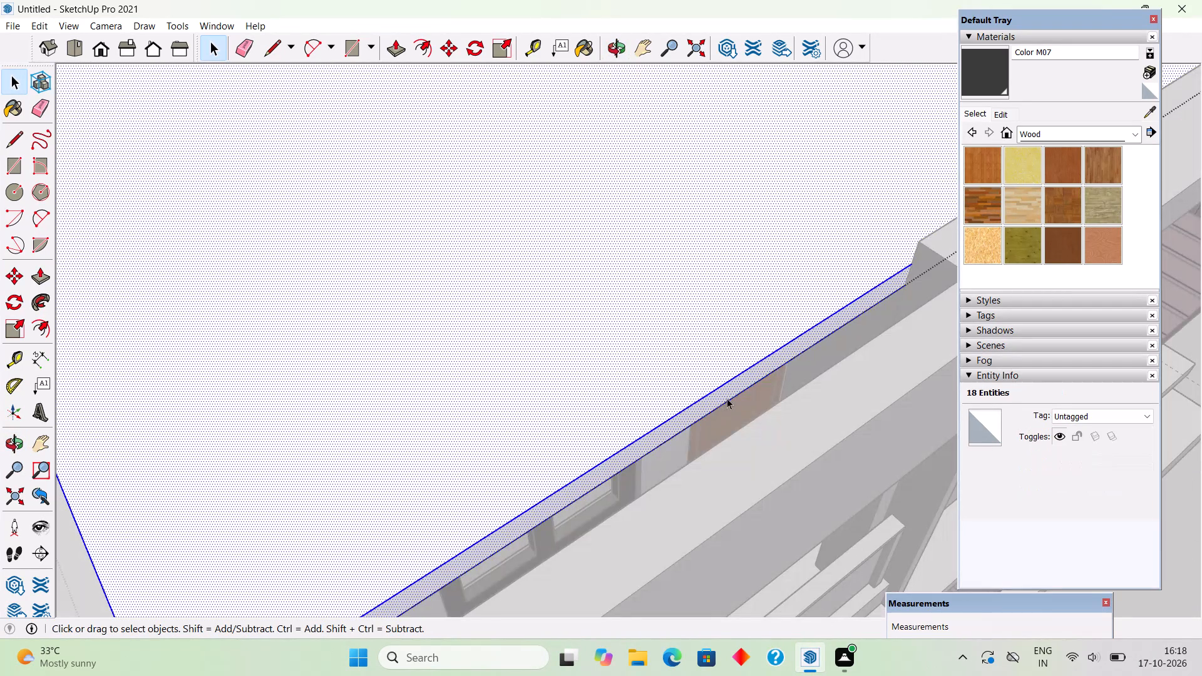
key("l")
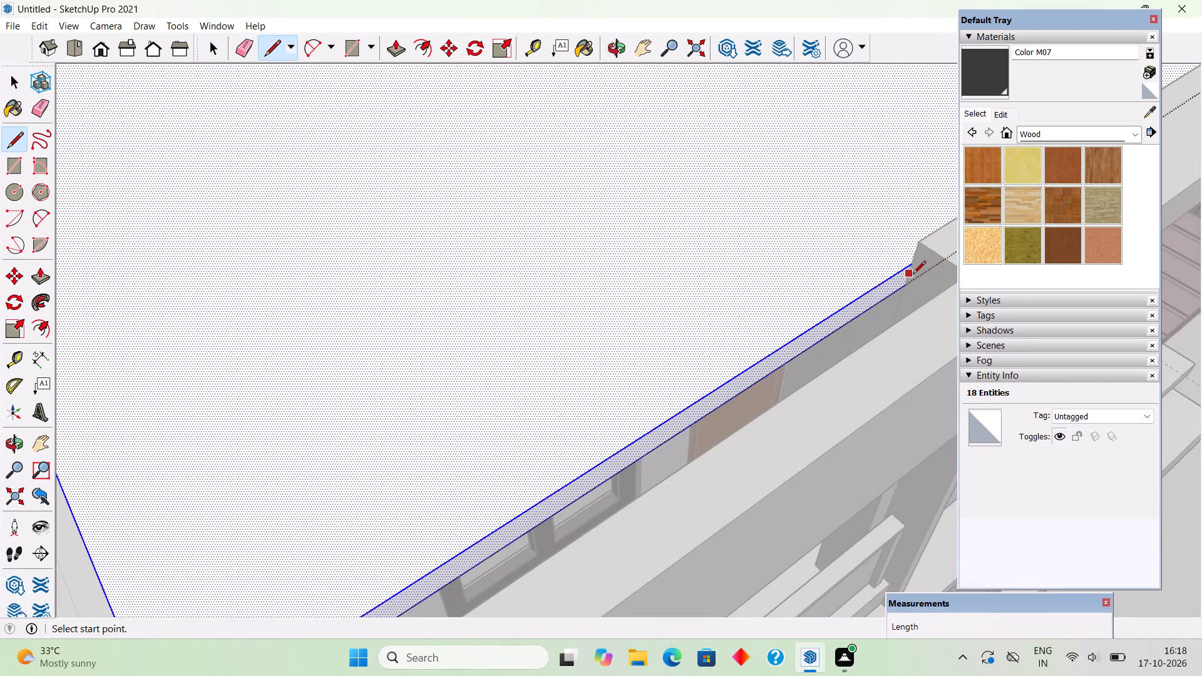
left_click(909, 267)
left_click(908, 289)
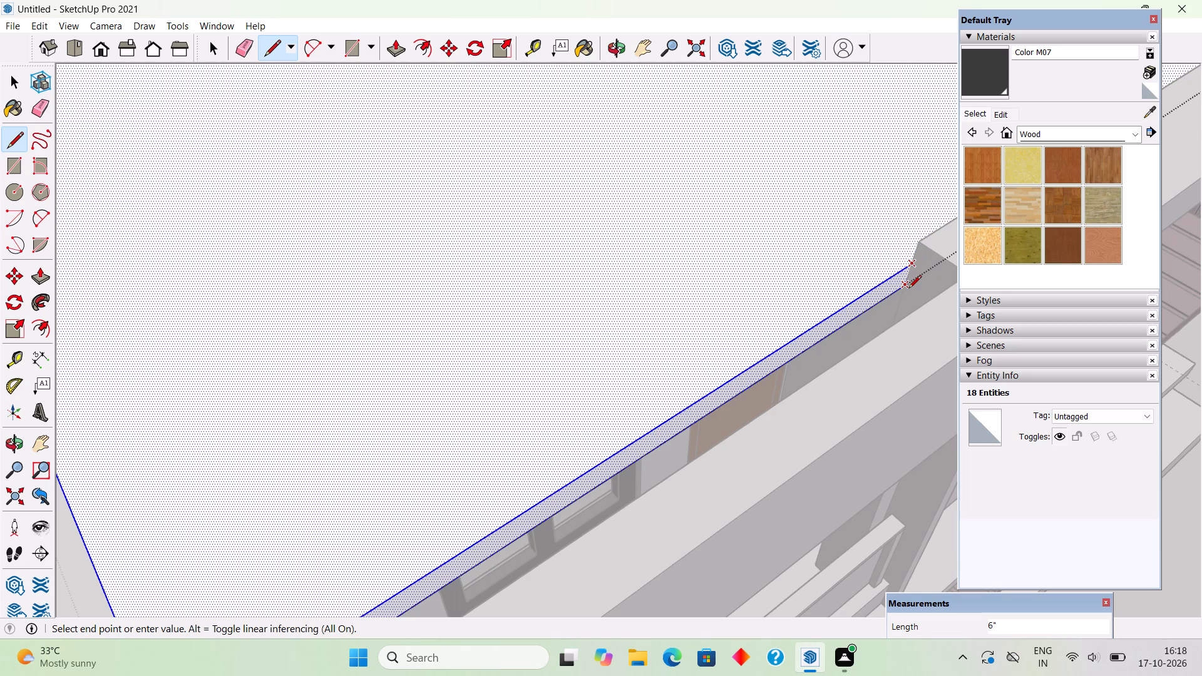
Extend the slab's edge face above the balcony 1' outward to meet the parapet, and close the group.
key("p")
left_click(851, 309)
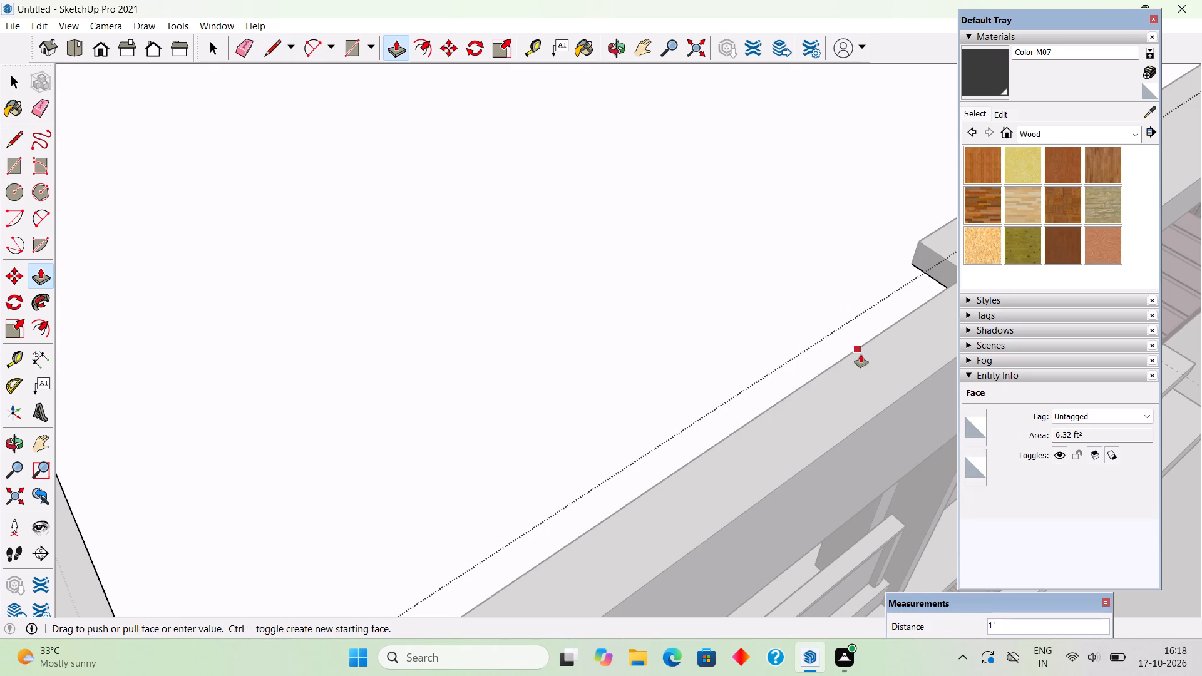
left_click(861, 354)
key("space")
scroll(865, 354, "down", 11)
middle_click_drag(837, 397, 764, 230)
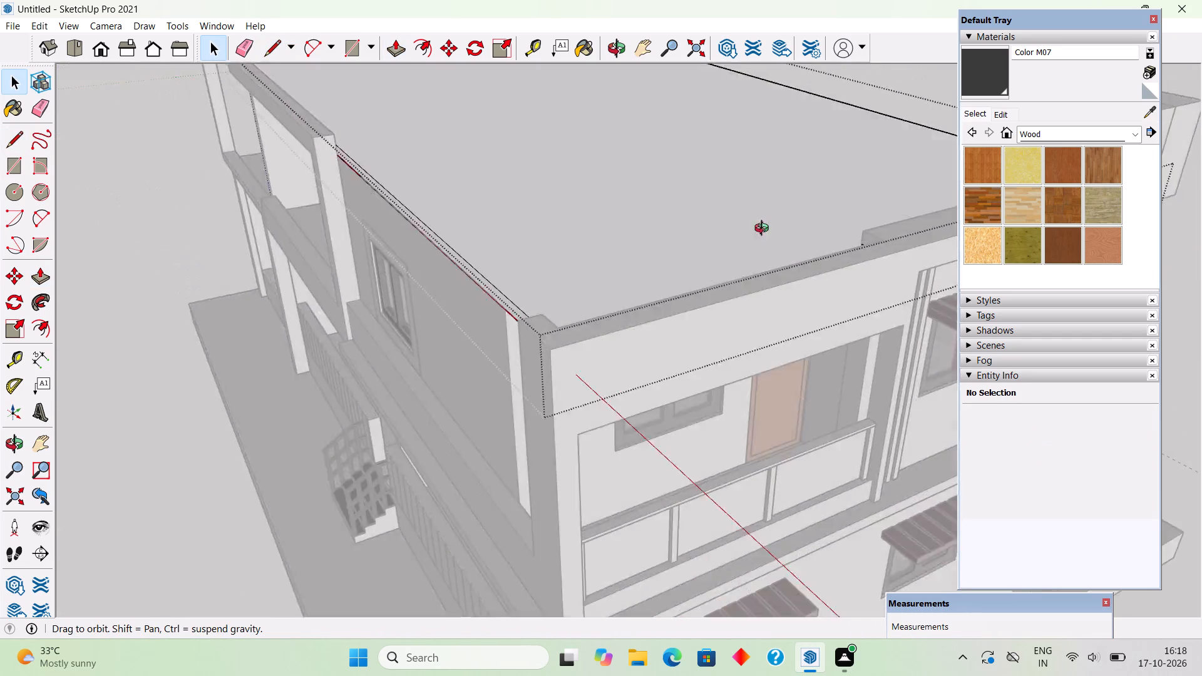
middle_click_drag(764, 230, 689, 207)
scroll(689, 207, "down", 7)
left_click(374, 278)
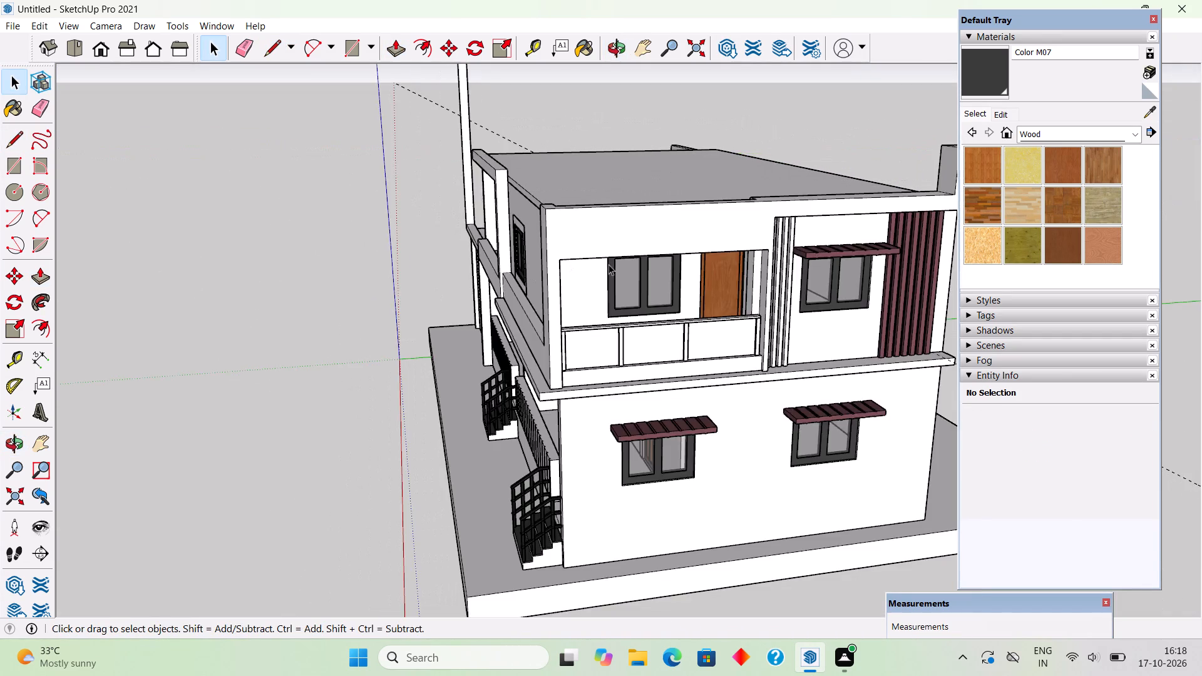
Examine the house with its new roof slab from the porch side around to the balcony facade, including from below.
middle_click_drag(788, 341, 1201, 568)
middle_click_drag(635, 344, 896, 198)
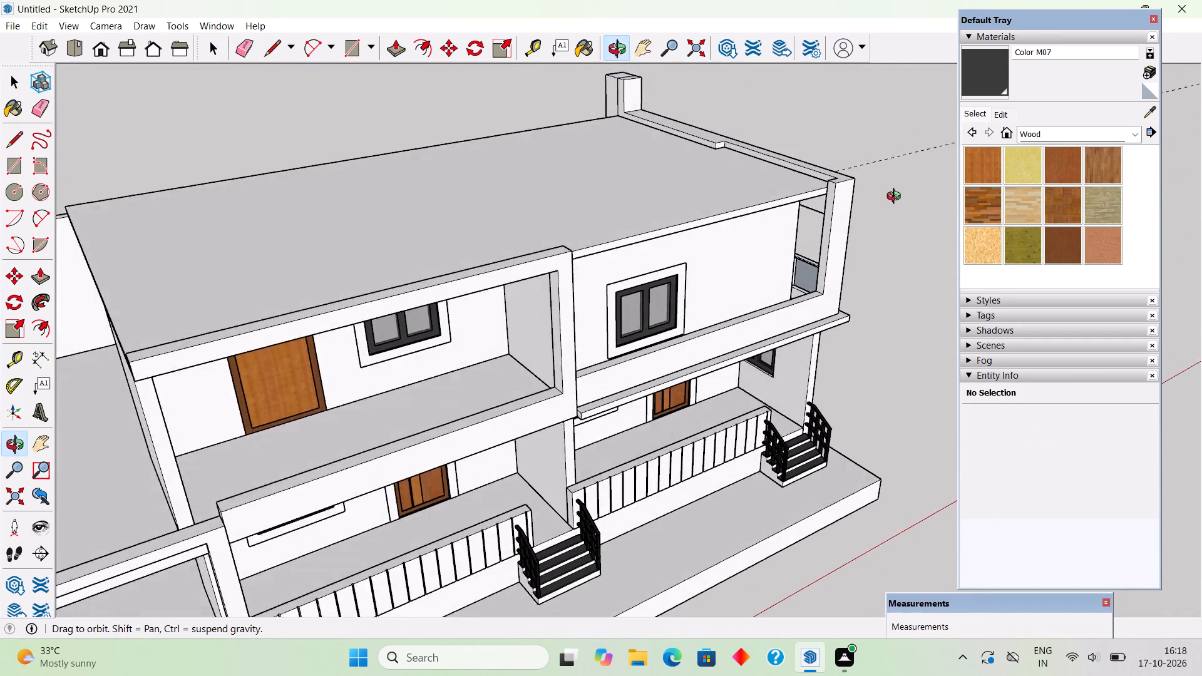
middle_click_drag(896, 198, 415, 166)
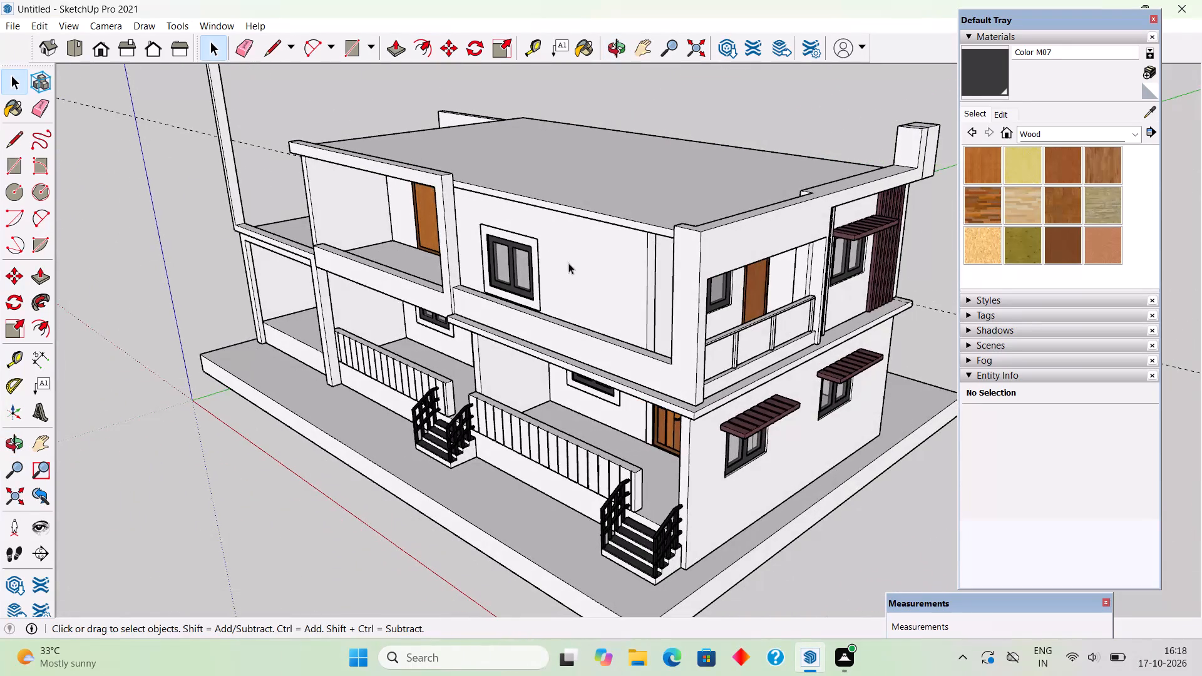
middle_click_drag(506, 235, 383, 192)
middle_click_drag(628, 310, 481, 308)
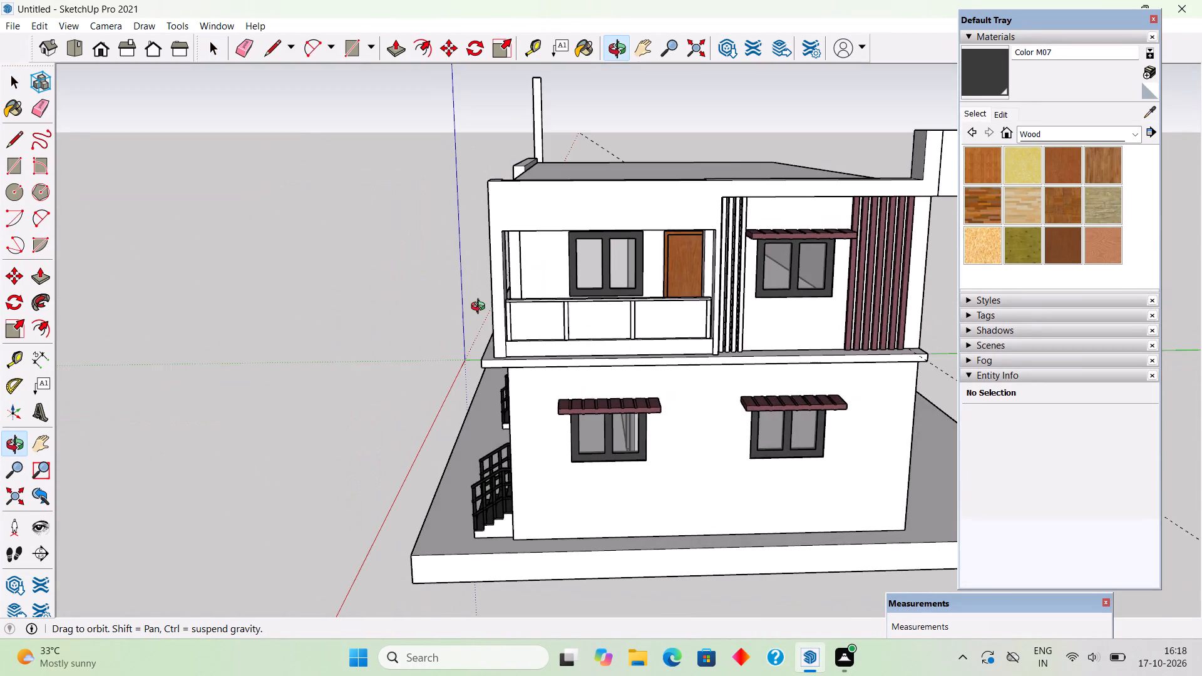
middle_click_drag(481, 308, 542, 343)
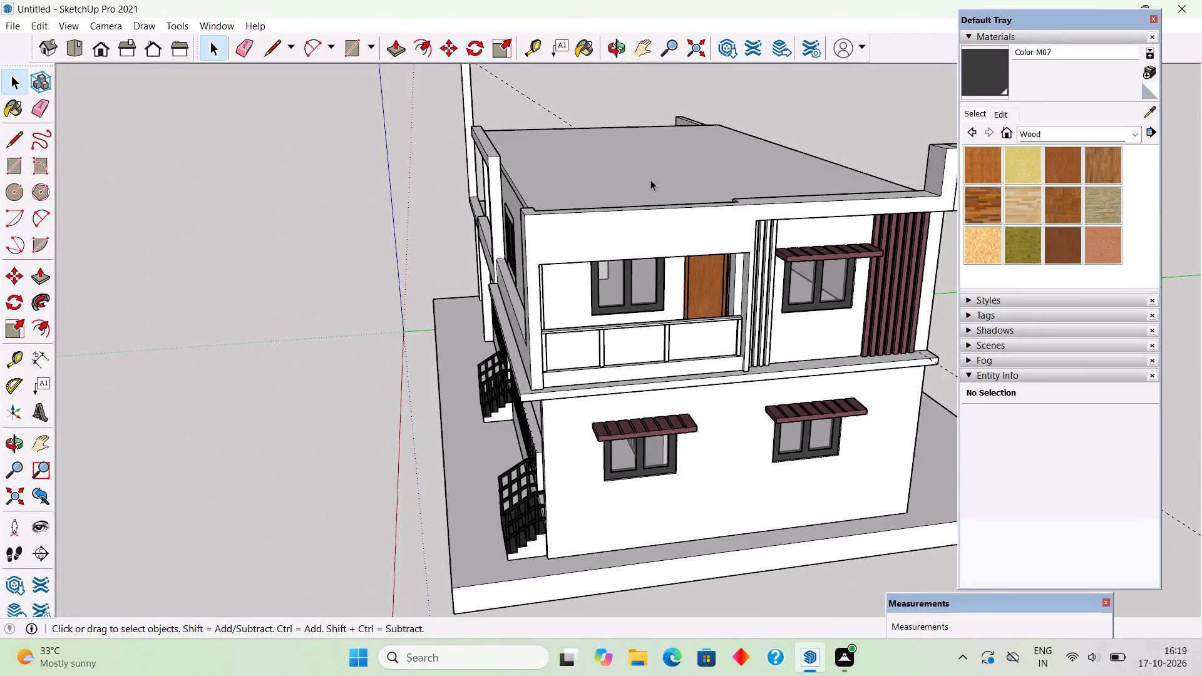
middle_click_drag(699, 285, 531, 61)
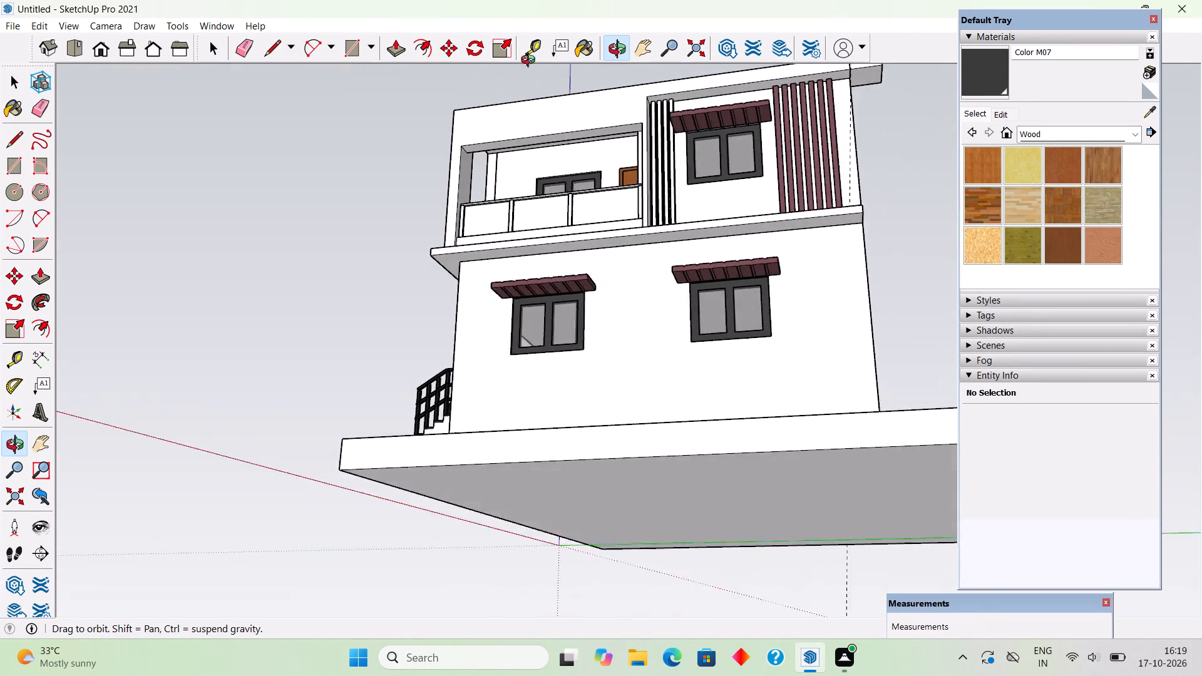
Examine the balcony facade and the roof slab's stepped parapet edge from the front and from above.
middle_click_drag(531, 61, 970, 419)
scroll(970, 419, "down", 3)
scroll(811, 364, "down", 1)
middle_click_drag(774, 314, 554, 103)
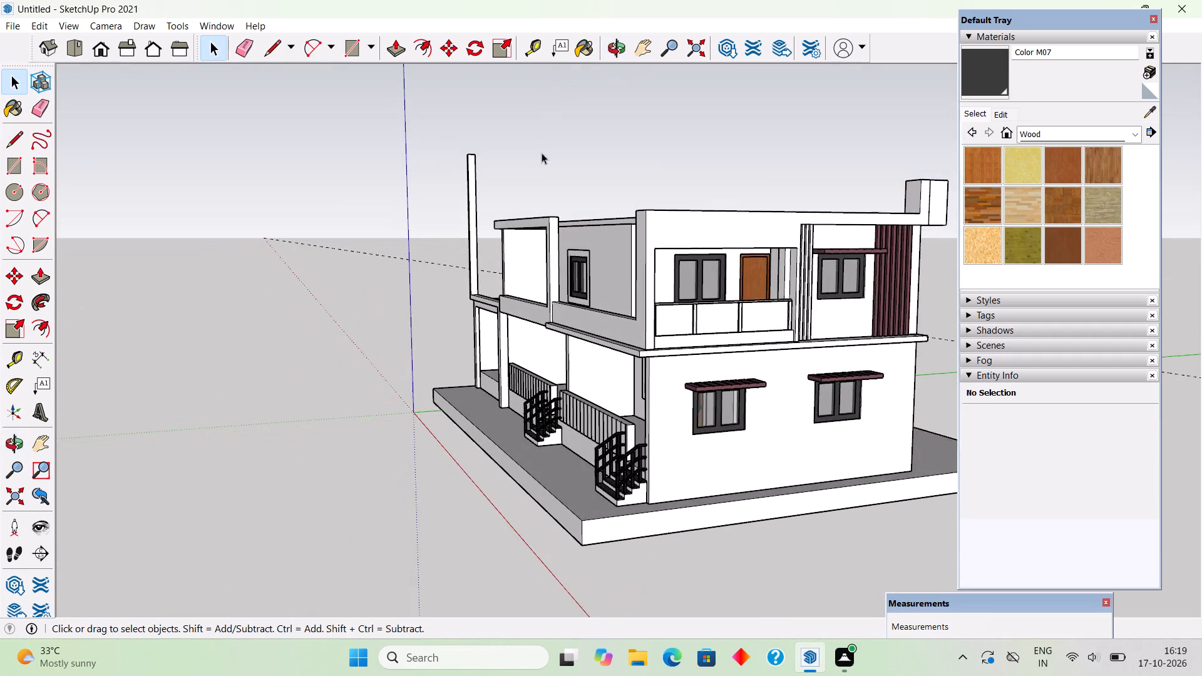
scroll(747, 333, "up", 3)
middle_click_drag(766, 311, 631, 280)
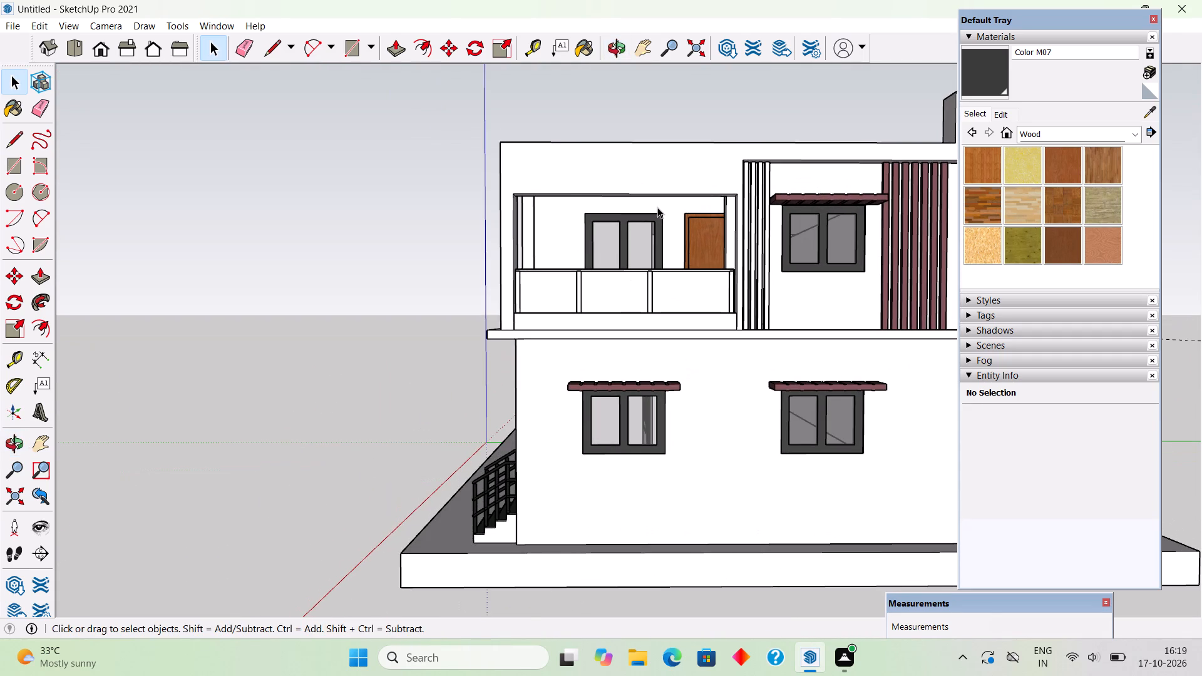
scroll(657, 207, "down", 3)
middle_click_drag(704, 178, 671, 420)
scroll(671, 420, "up", 2)
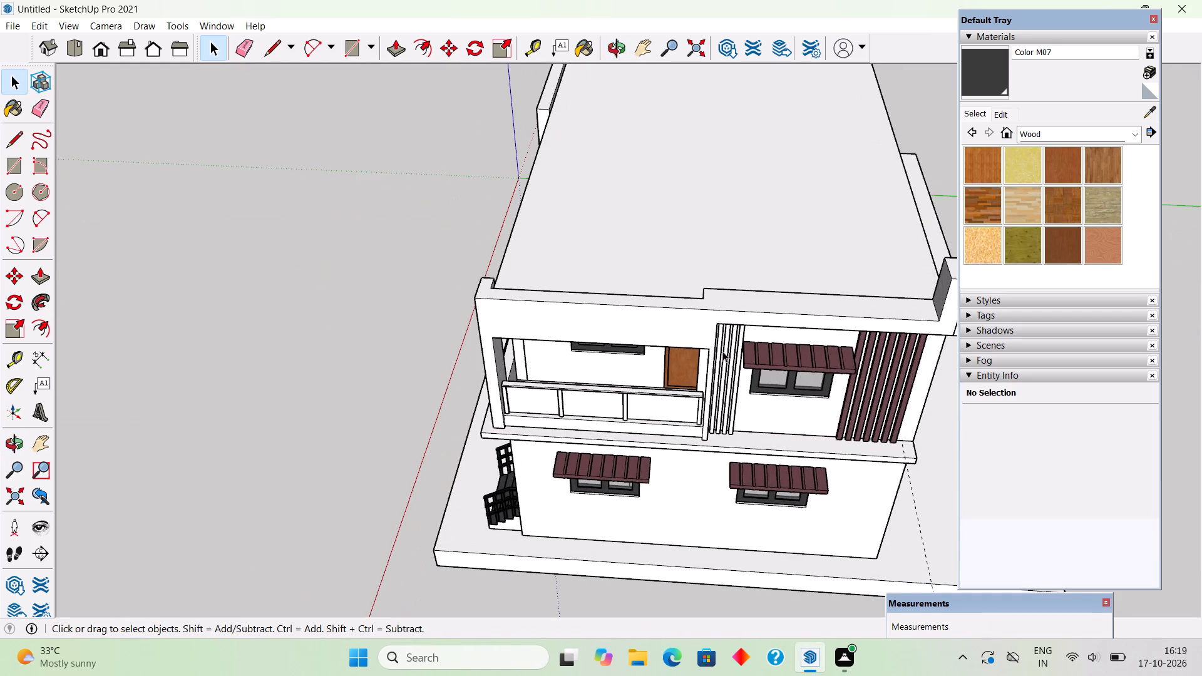
middle_click_drag(771, 265, 306, 358)
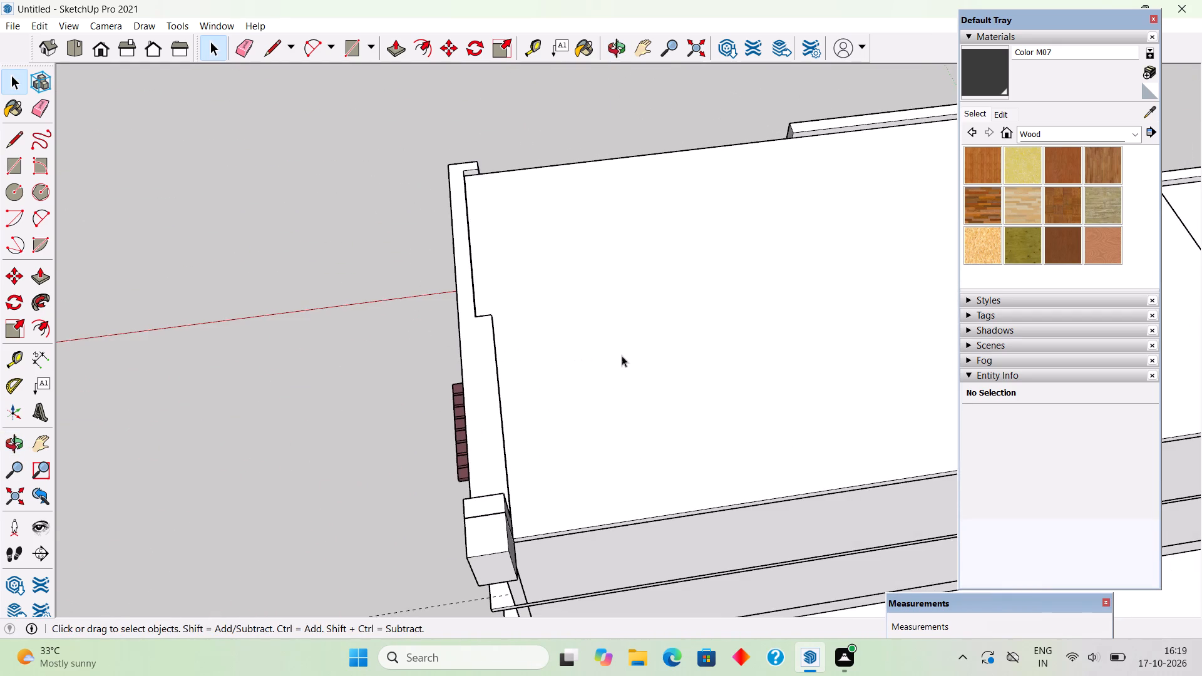
middle_click_drag(535, 335, 389, 291)
scroll(400, 304, "up", 7)
scroll(441, 282, "down", 1)
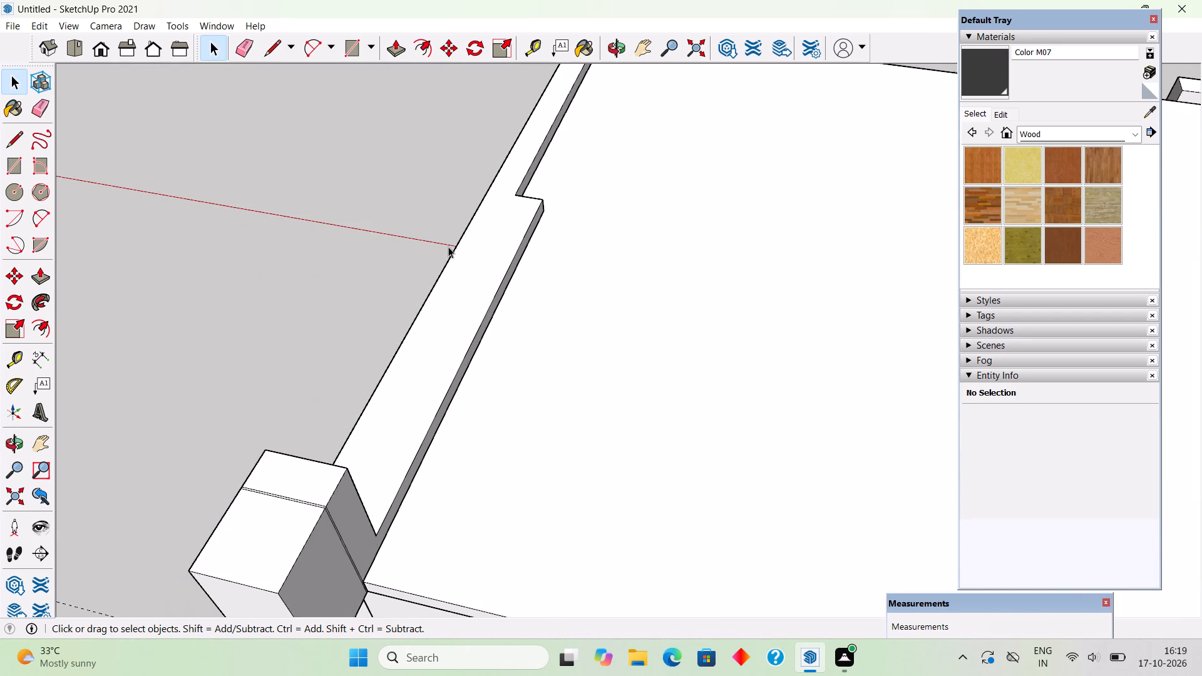
scroll(448, 247, "down", 1)
scroll(764, 176, "down", 4)
middle_click_drag(536, 264, 587, 346)
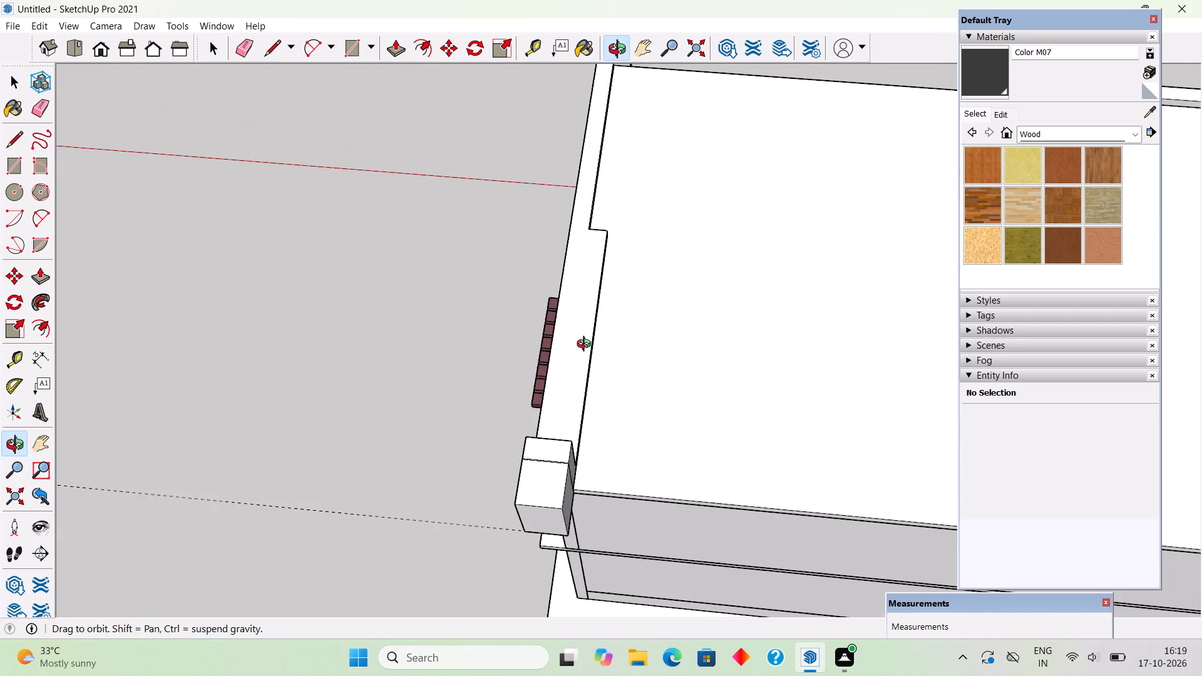
middle_click_drag(587, 346, 591, 346)
scroll(594, 344, "up", 5)
middle_click_drag(596, 349, 558, 268)
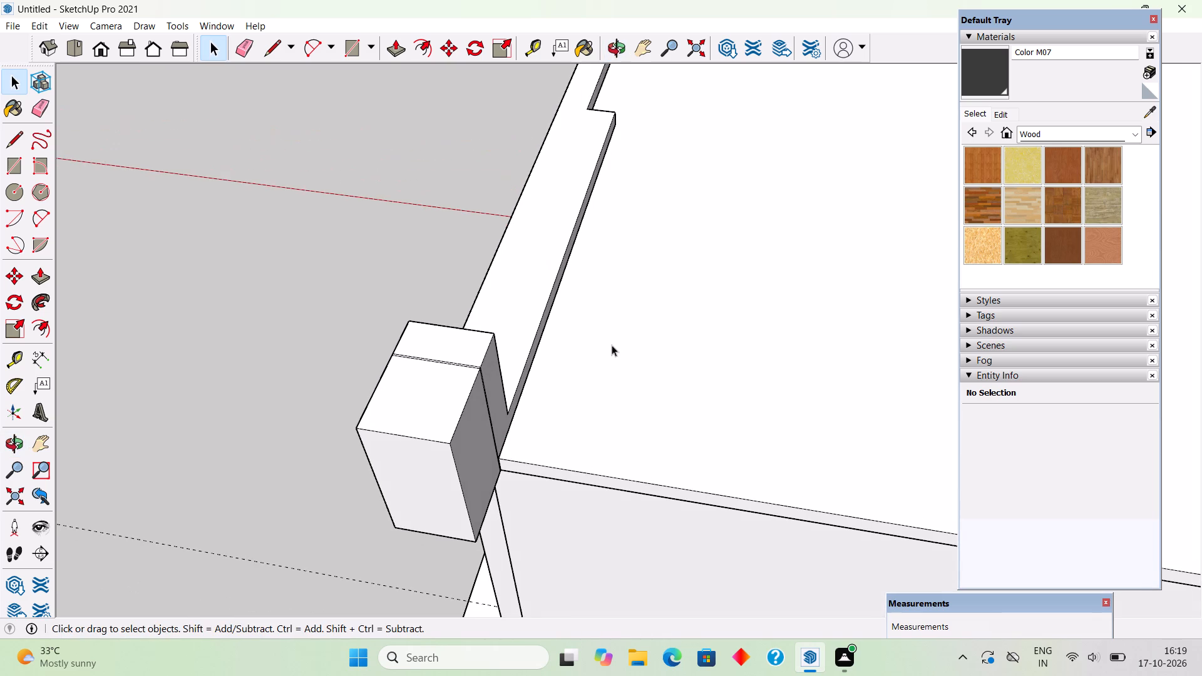
Place a guide along the inner edge of the thicker front parapet section, plus a parallel guide 9" outward from it across the recess.
key("t")
scroll(590, 353, "up", 5)
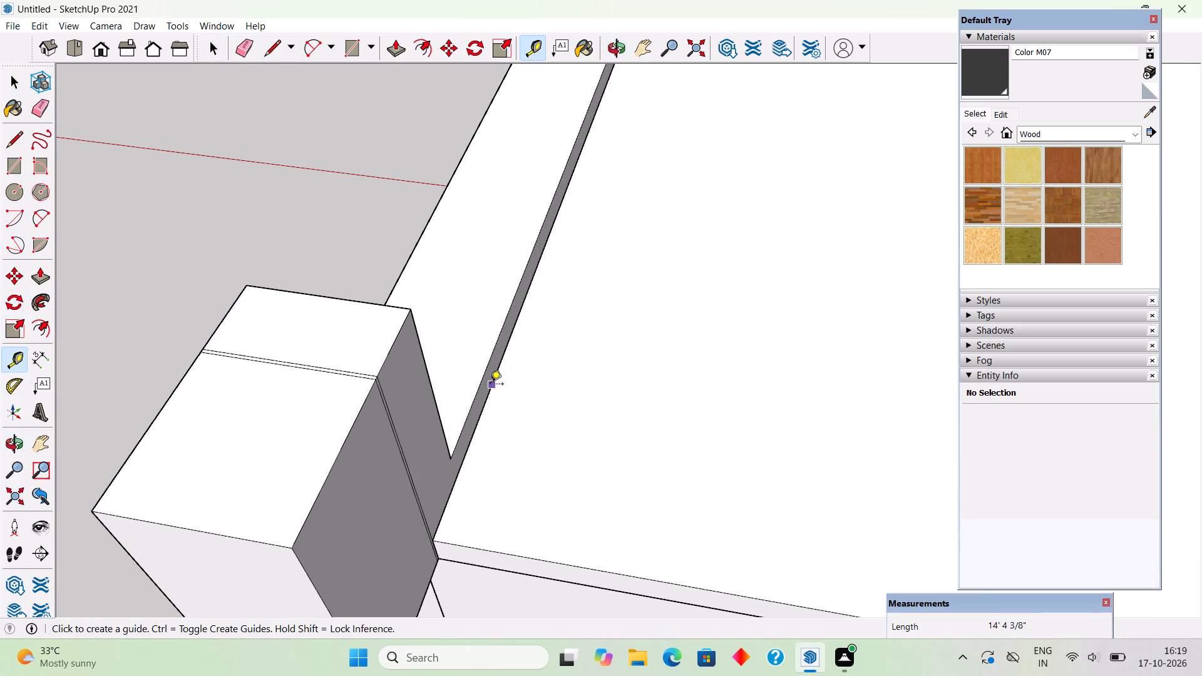
double_click(490, 385)
middle_click_drag(507, 267, 809, 618)
scroll(809, 618, "down", 5)
scroll(674, 238, "up", 3)
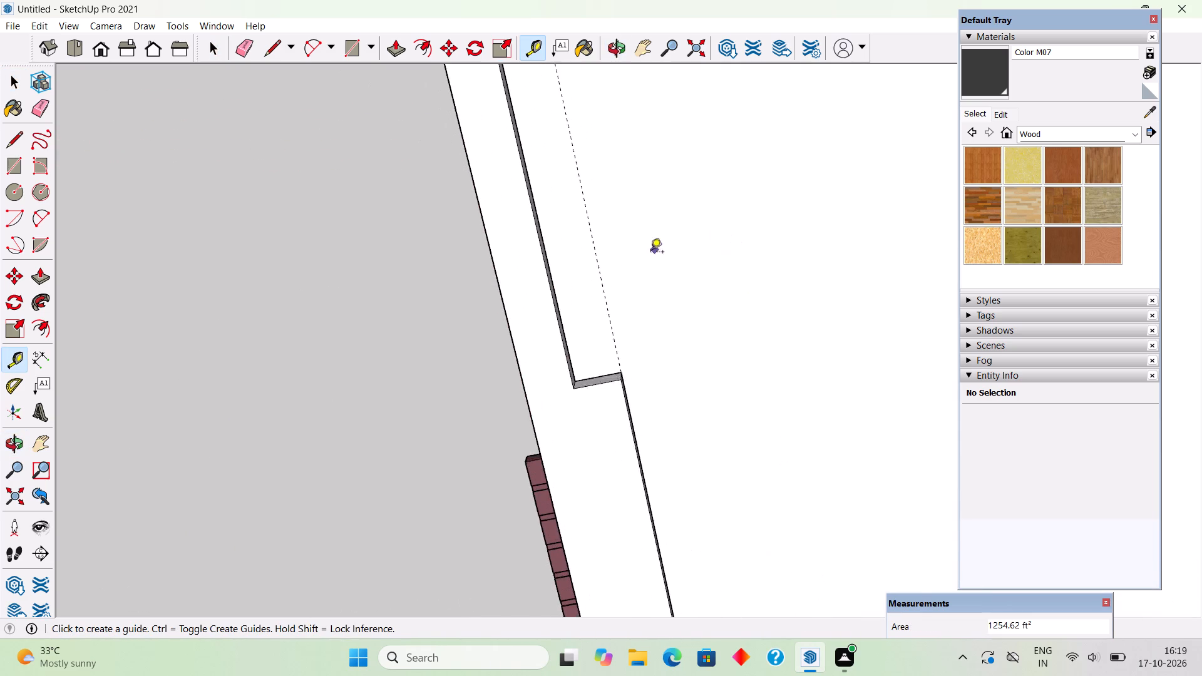
scroll(650, 253, "up", 1)
left_click(594, 282)
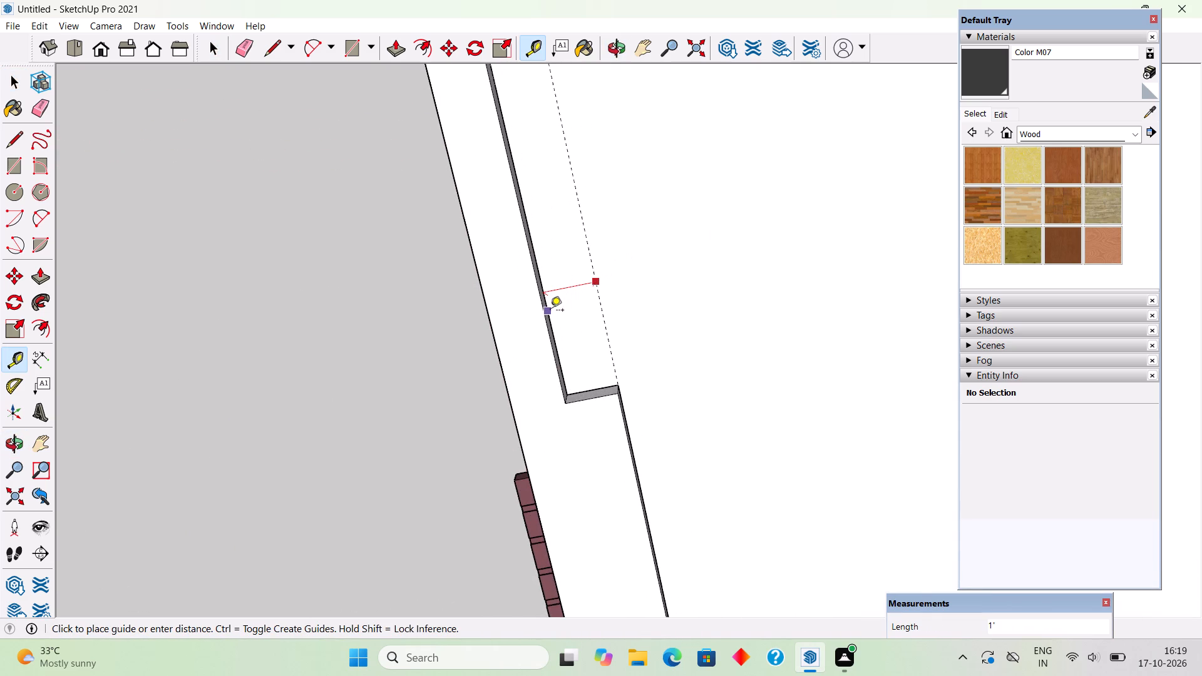
type("9\"")
key("Return")
key("space")
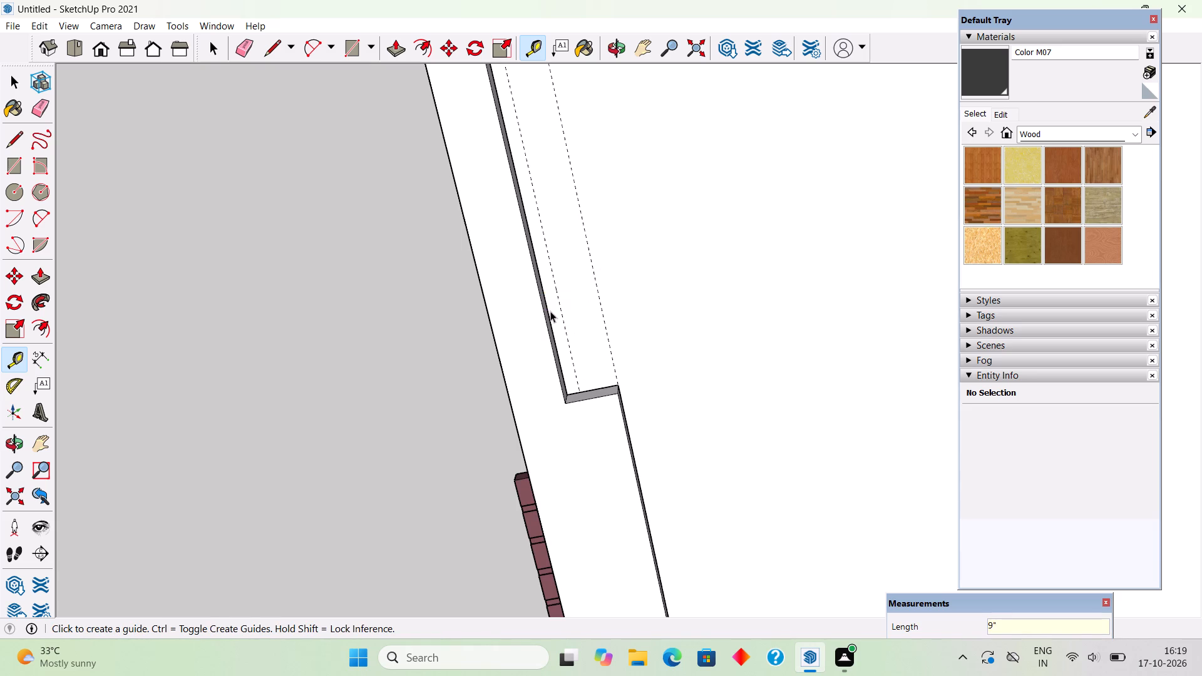
Examine the guides and the recessed roof edge above the balcony from both ends of the facade.
scroll(610, 499, "down", 10)
scroll(644, 441, "down", 1)
middle_click_drag(635, 363, 632, 287)
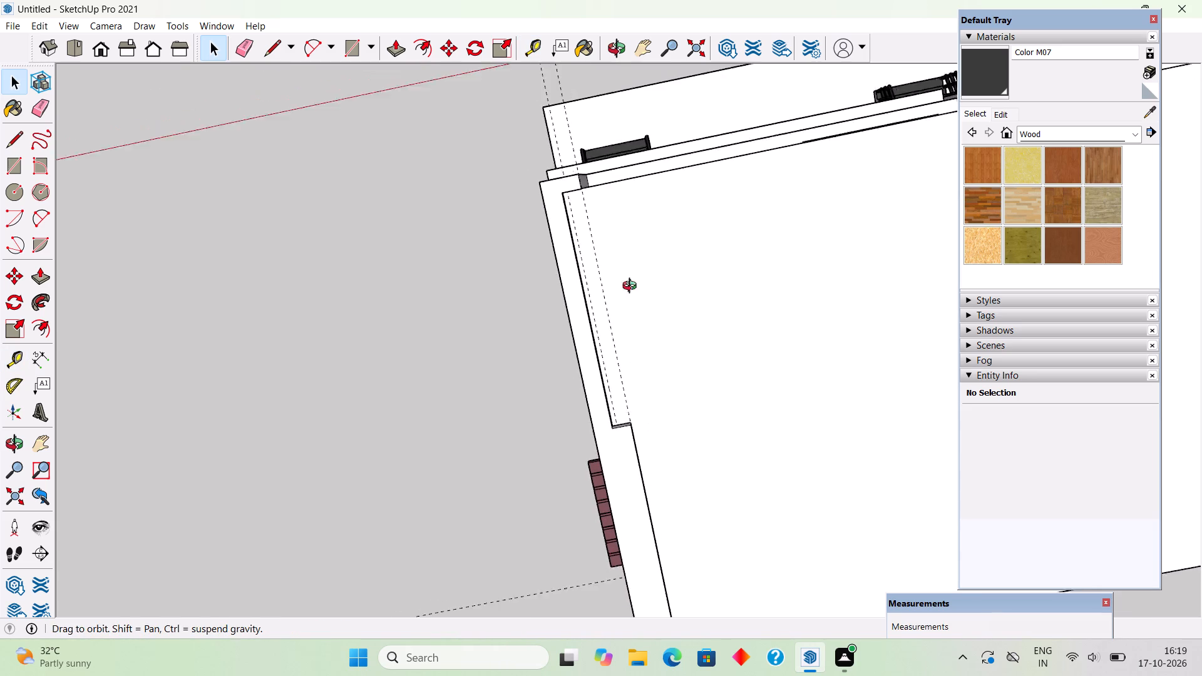
middle_click_drag(632, 287, 622, 228)
scroll(585, 173, "up", 6)
scroll(585, 172, "down", 3)
scroll(645, 381, "down", 6)
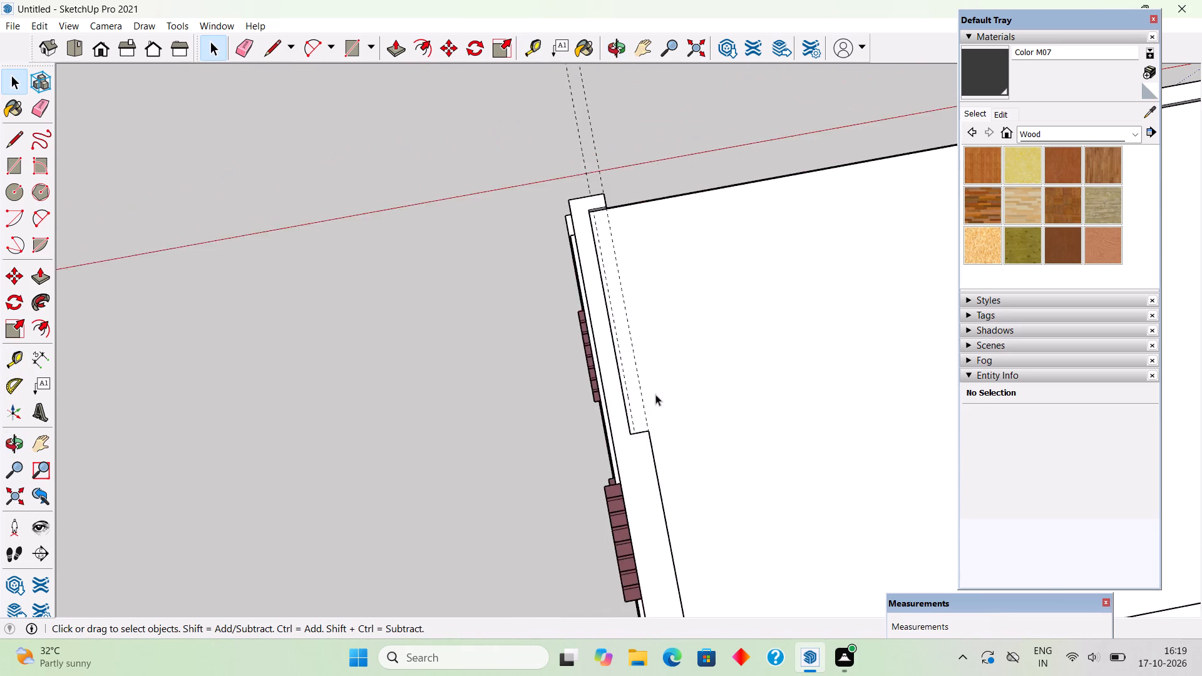
scroll(655, 394, "down", 3)
middle_click_drag(655, 442, 528, 284)
scroll(606, 363, "up", 4)
middle_click_drag(645, 373, 542, 336)
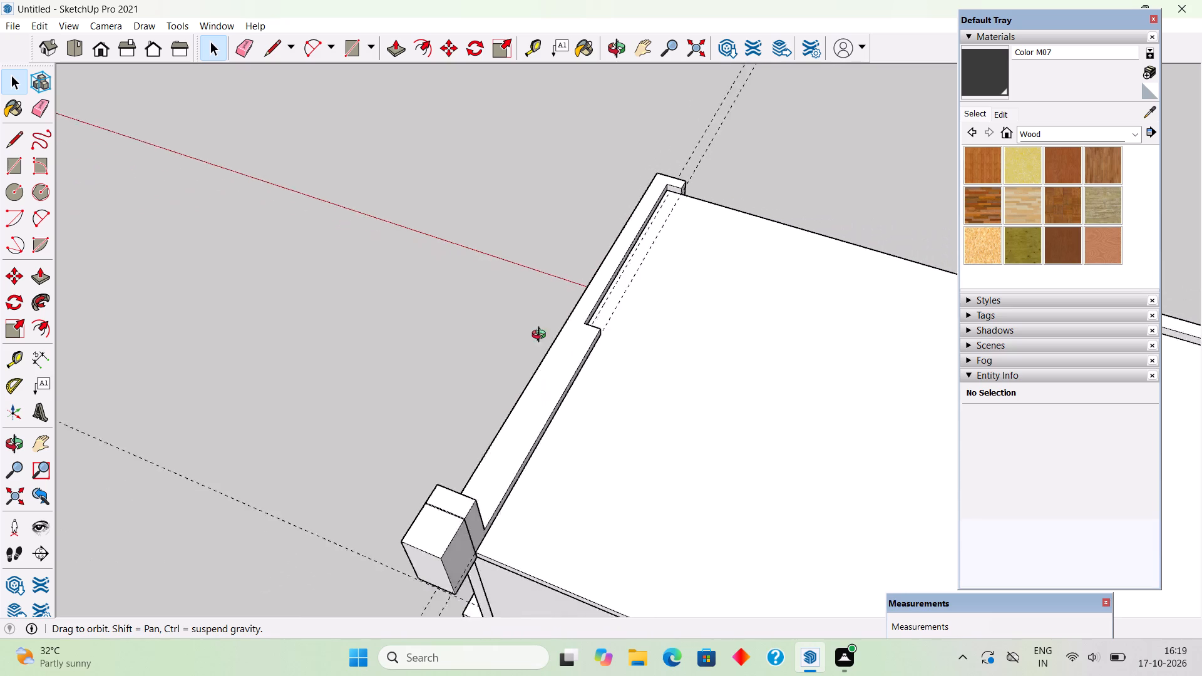
middle_click_drag(542, 336, 513, 249)
scroll(542, 363, "up", 3)
middle_click_drag(535, 327, 739, 264)
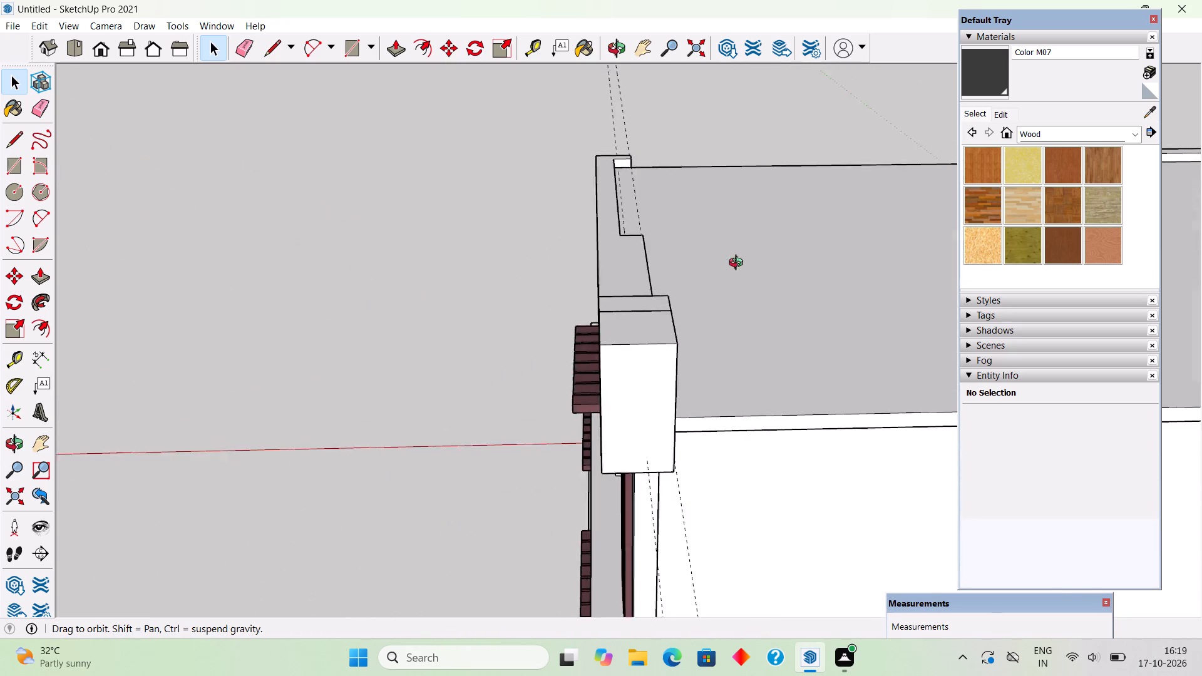
middle_click_drag(739, 264, 831, 291)
middle_click_drag(707, 411, 786, 451)
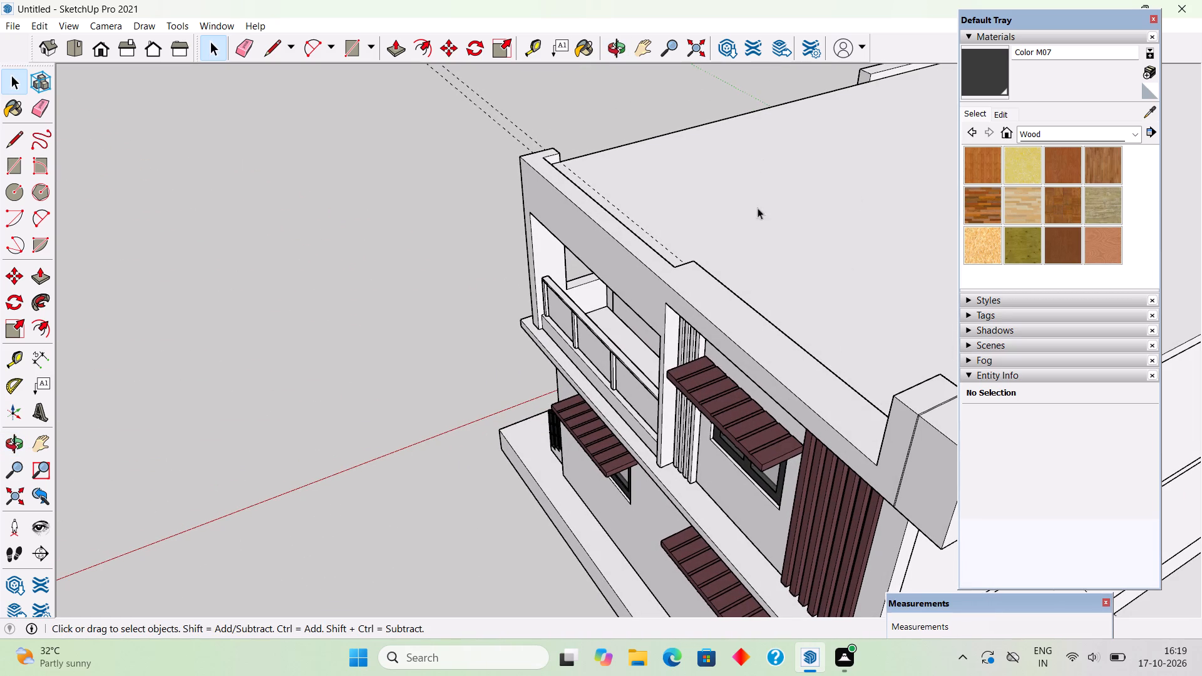
middle_click_drag(750, 215, 463, 210)
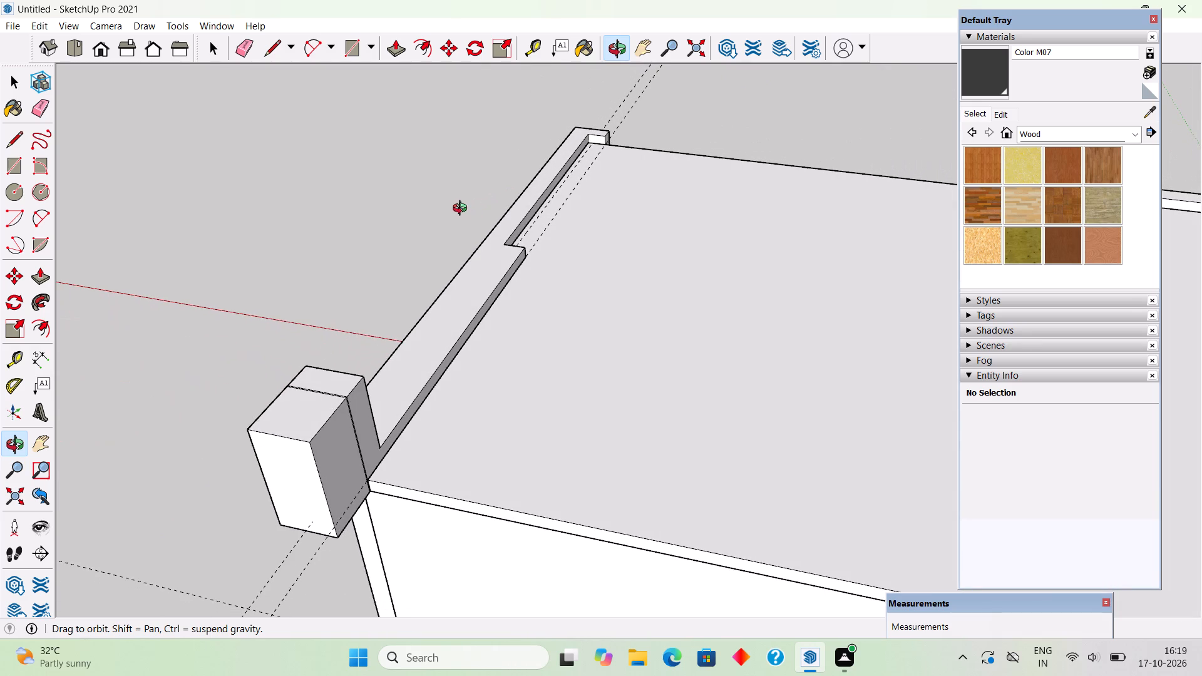
middle_click_drag(463, 210, 481, 198)
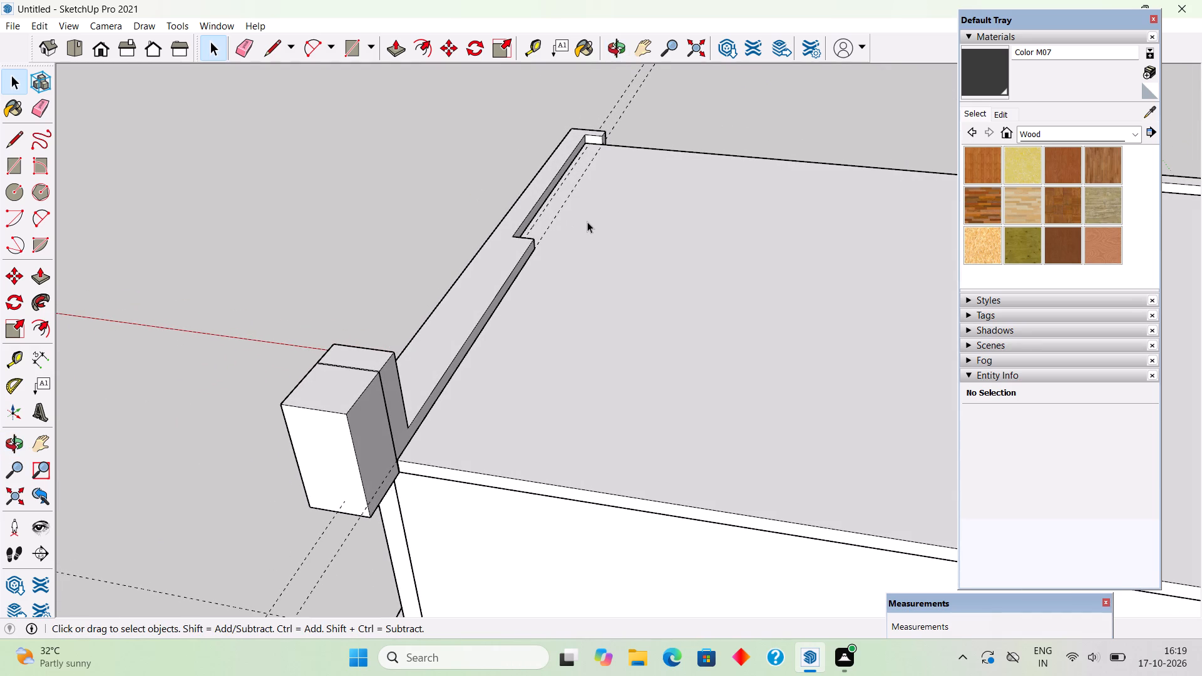
middle_click_drag(609, 242, 625, 311)
Draw a 9" wide rectangle about 12' 6" long between the guides above the balcony and pull it up 3' as a wall.
key("r")
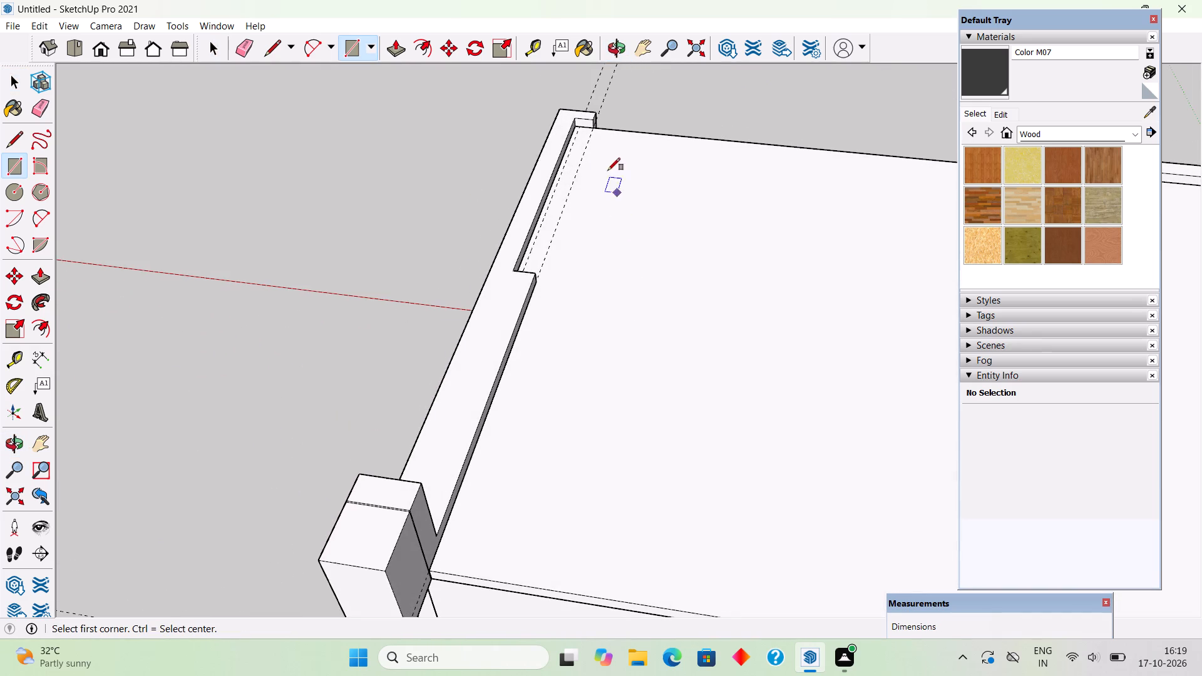
scroll(608, 170, "up", 3)
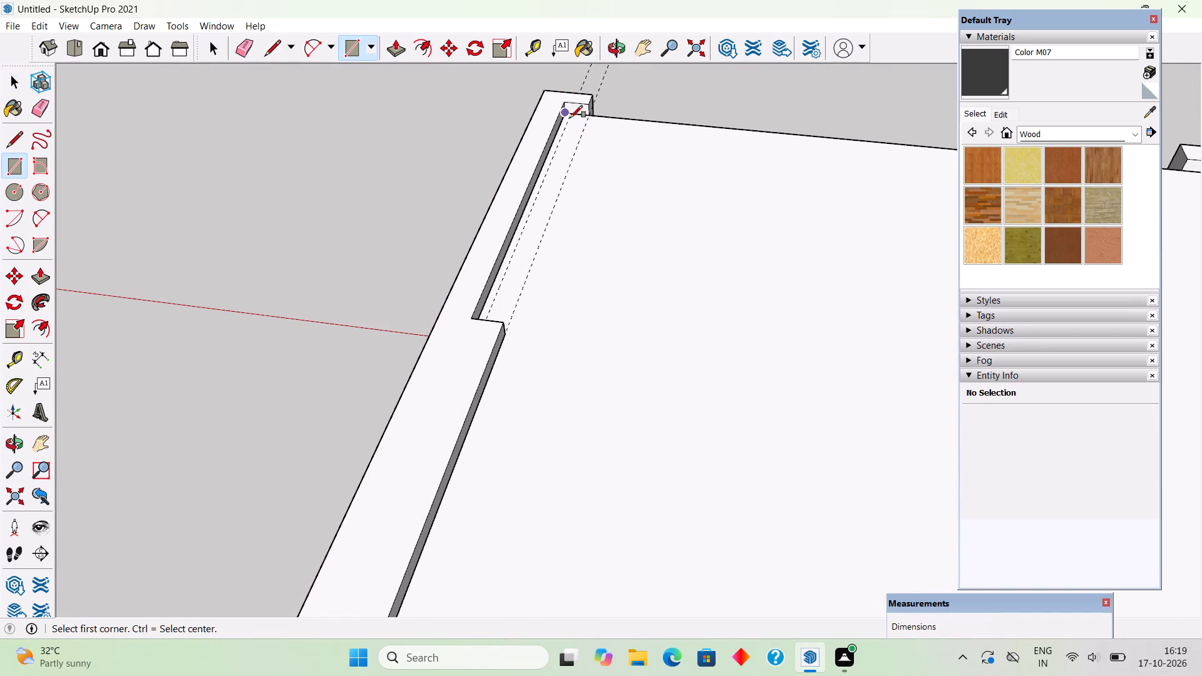
scroll(570, 118, "up", 6)
left_click(572, 111)
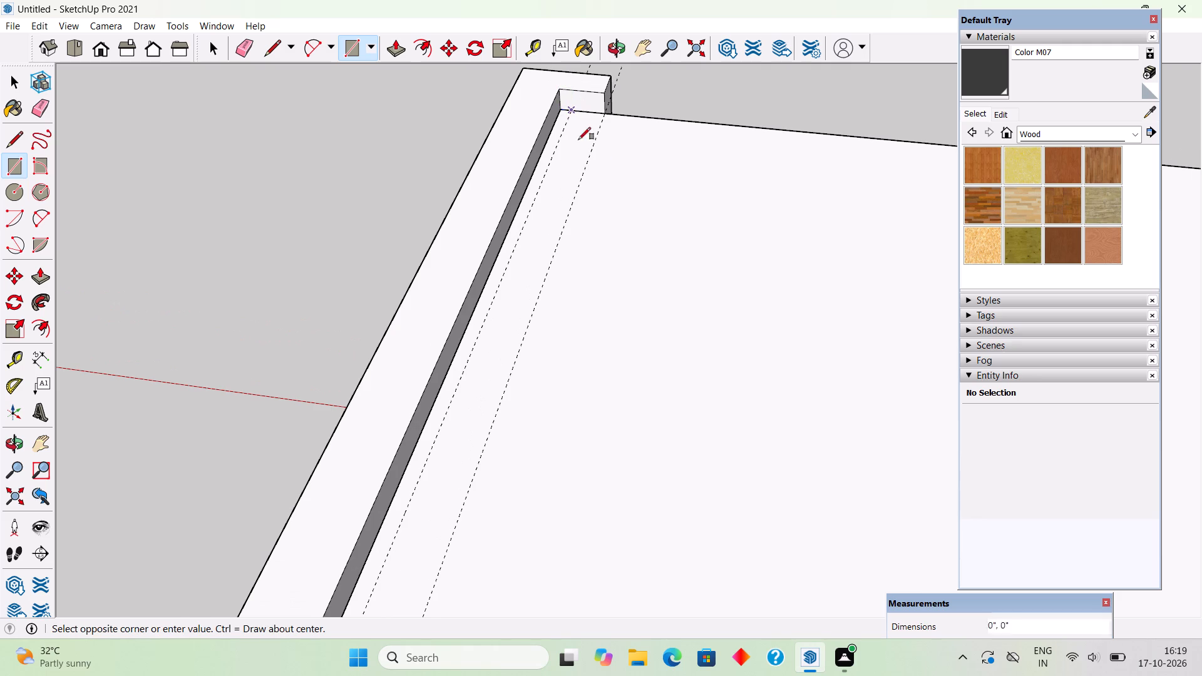
scroll(589, 185, "down", 3)
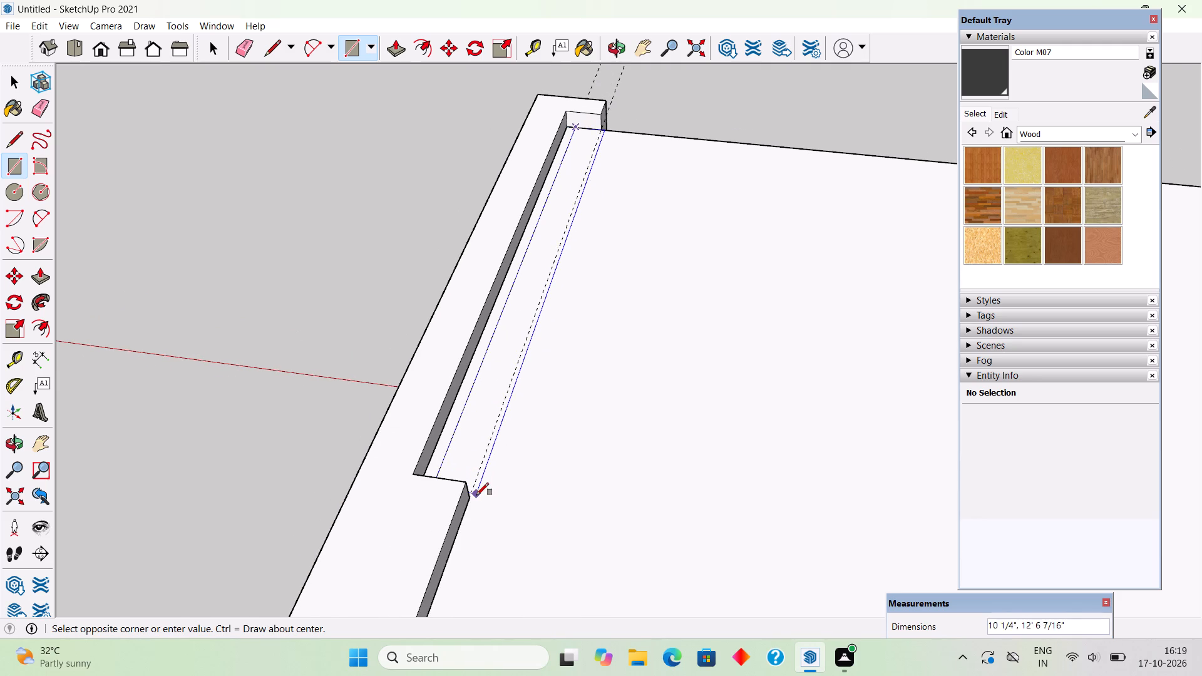
left_click(475, 495)
key("p")
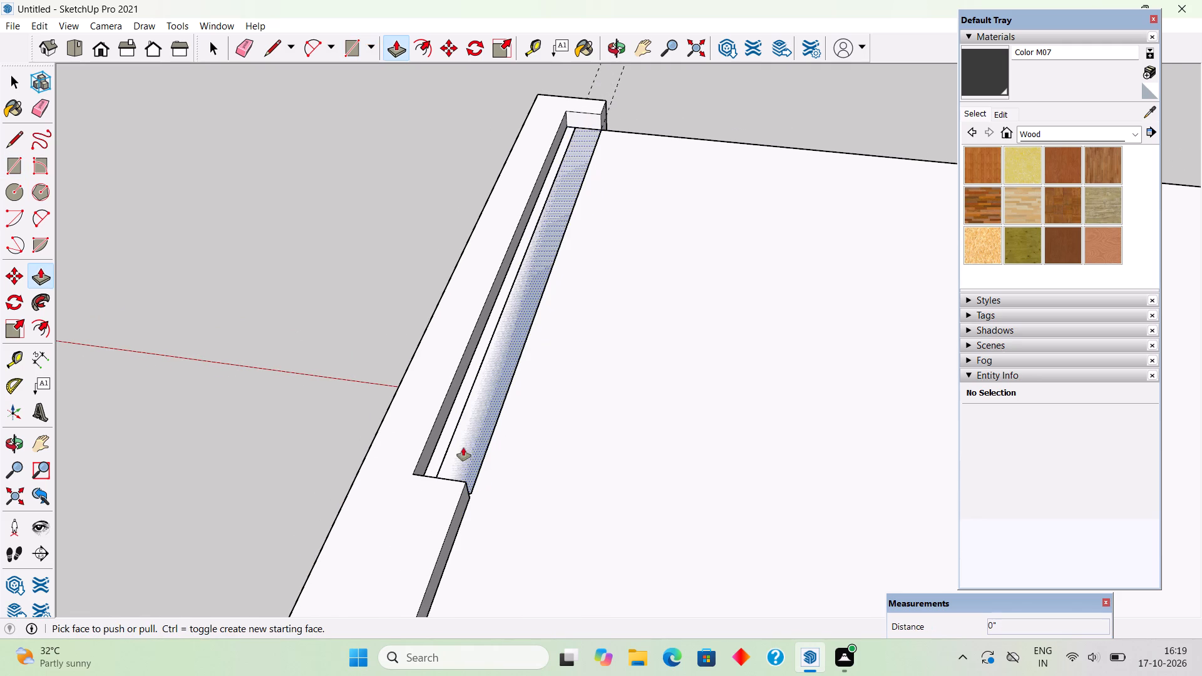
left_click(463, 448)
type("3'")
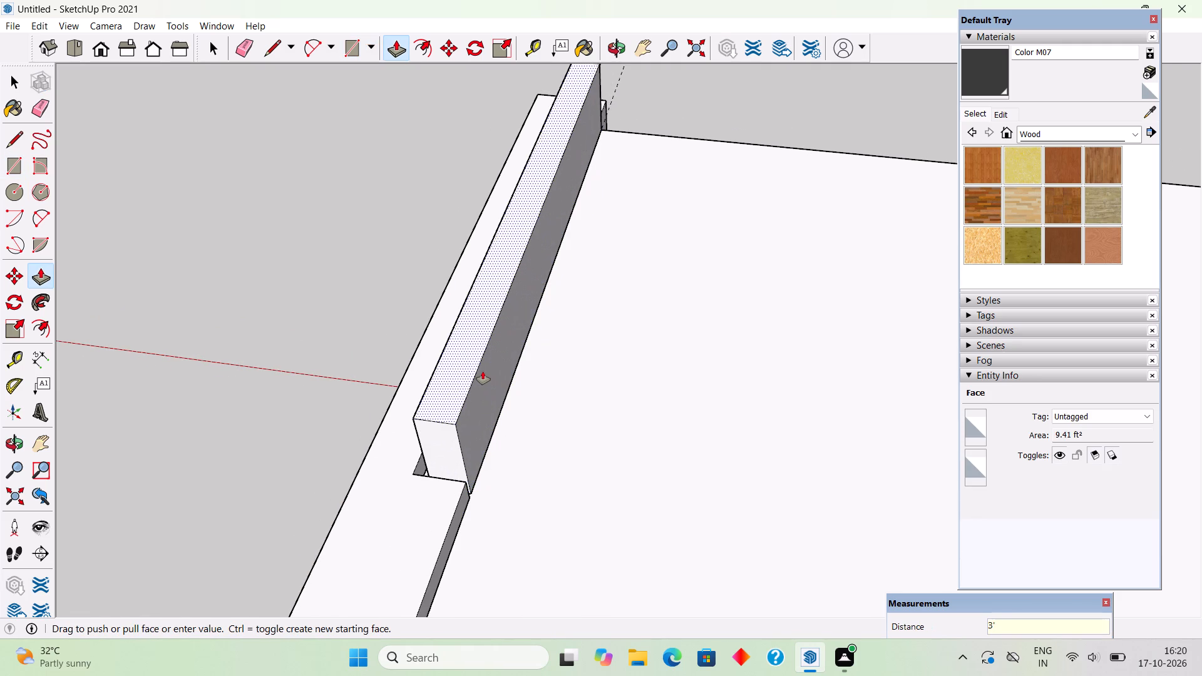
key("Return")
Extend the new roof wall's end face about 13' 8" along the facade to the projecting corner block.
left_click(446, 449)
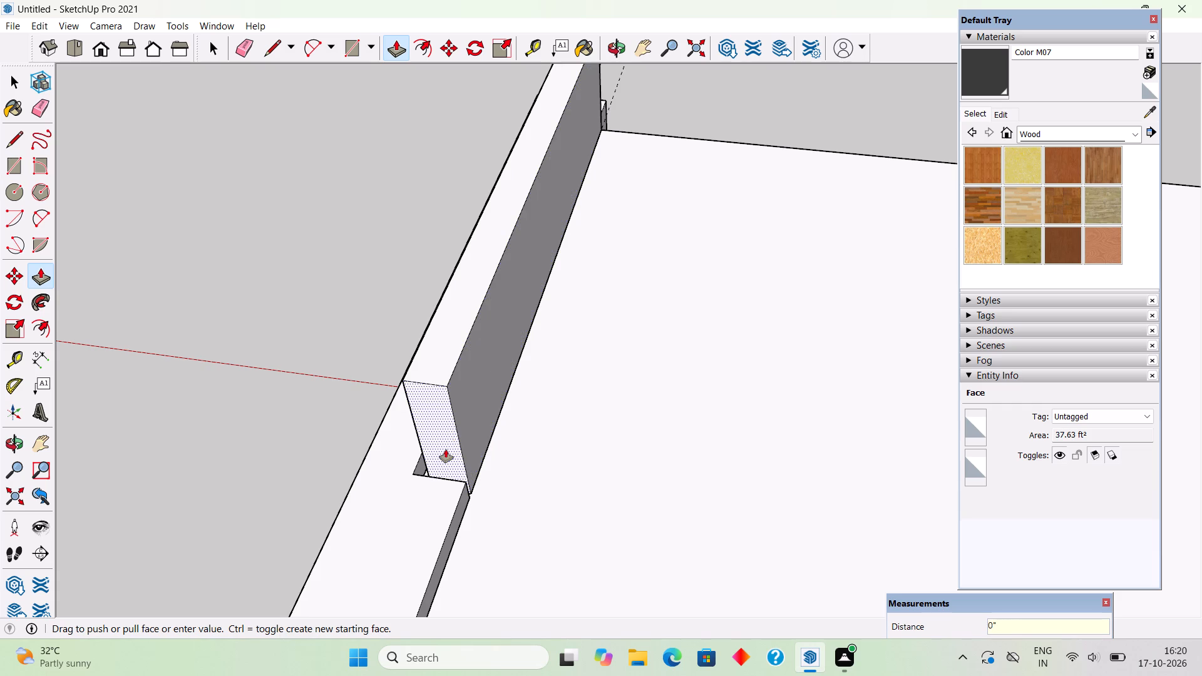
scroll(500, 364, "down", 5)
scroll(449, 479, "down", 18)
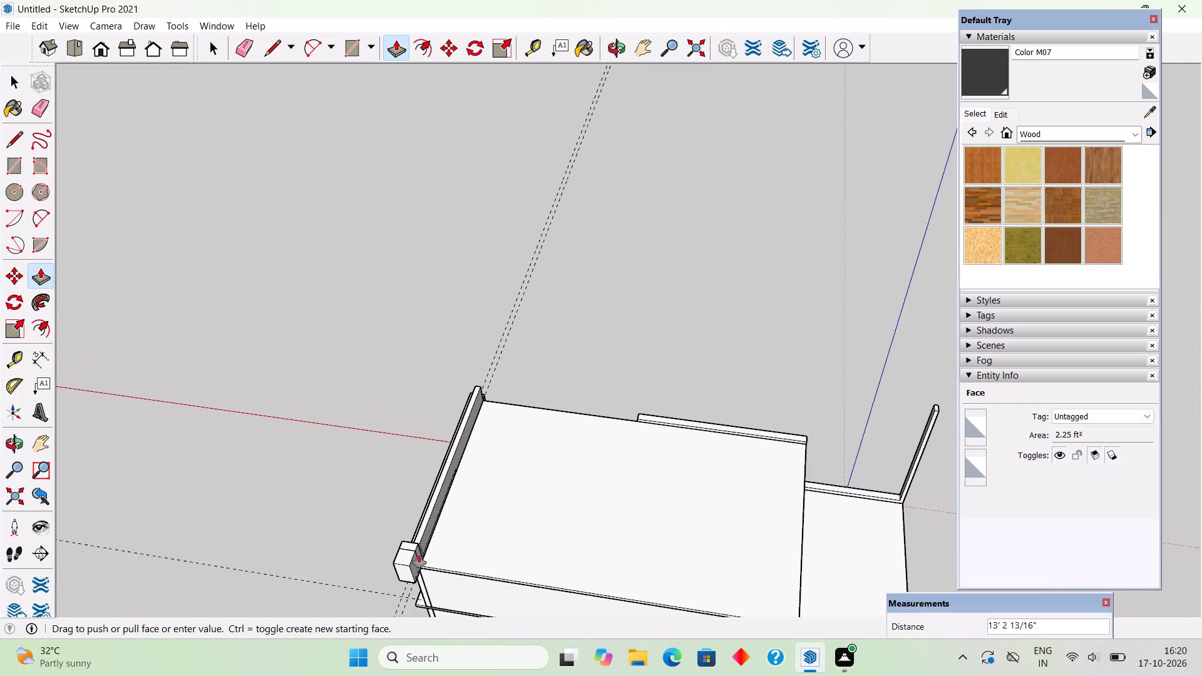
left_click(418, 555)
Examine the new wall on the roof's front edge and its junction with the corner block from the facade and above.
middle_click_drag(334, 488, 979, 275)
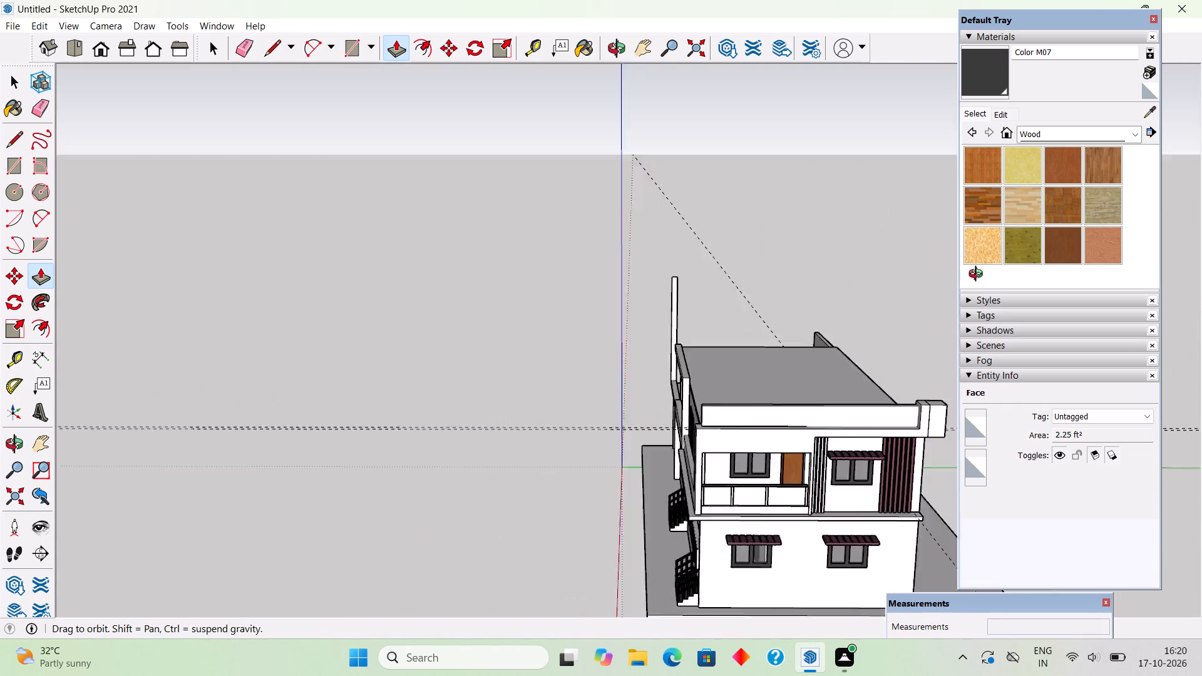
middle_click_drag(979, 275, 993, 237)
scroll(806, 309, "down", 4)
scroll(951, 391, "up", 6)
scroll(822, 362, "up", 8)
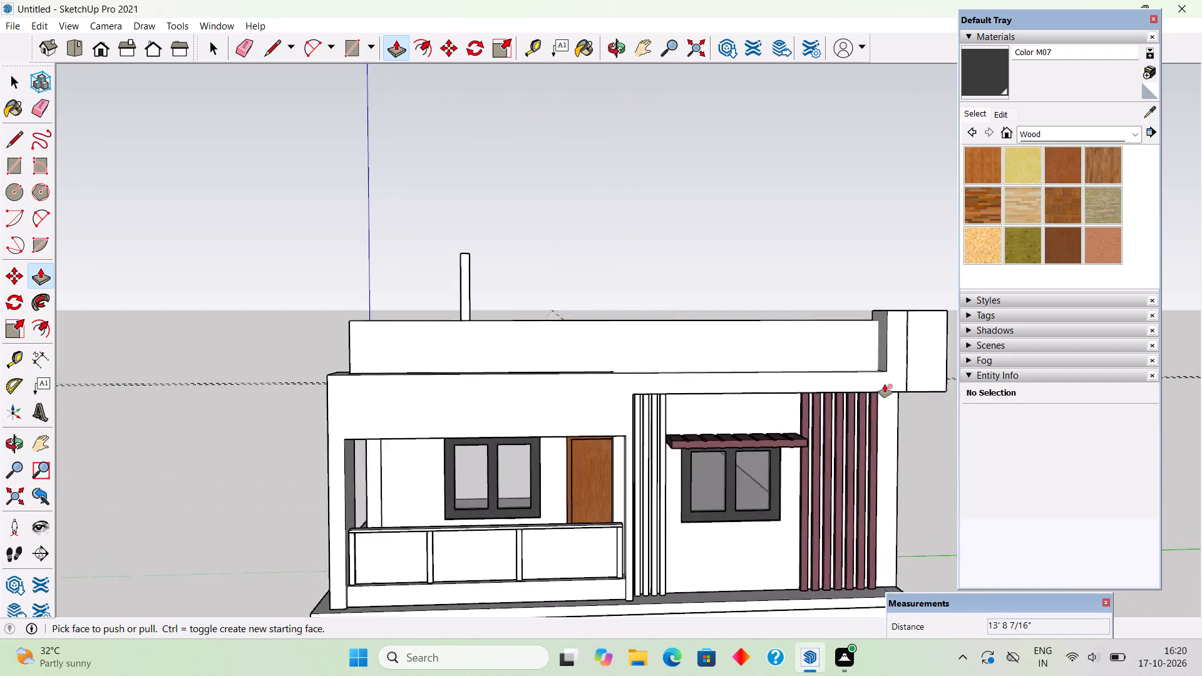
scroll(885, 384, "up", 2)
middle_click_drag(876, 352, 685, 546)
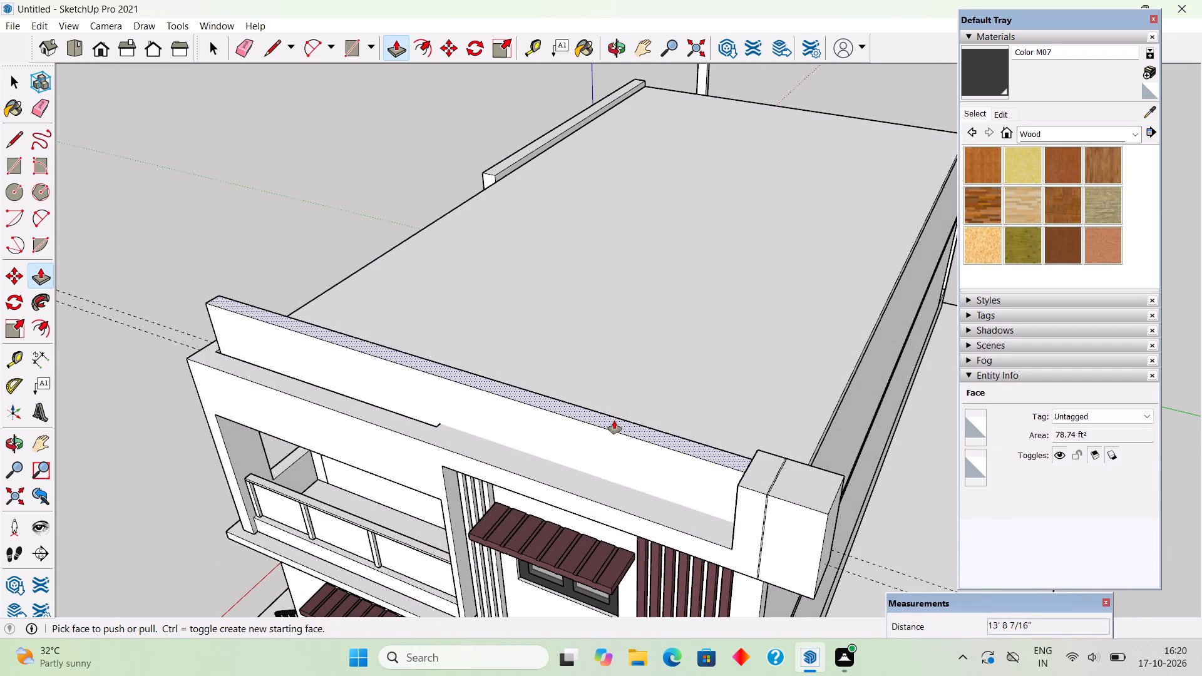
scroll(742, 489, "down", 3)
scroll(743, 490, "up", 1)
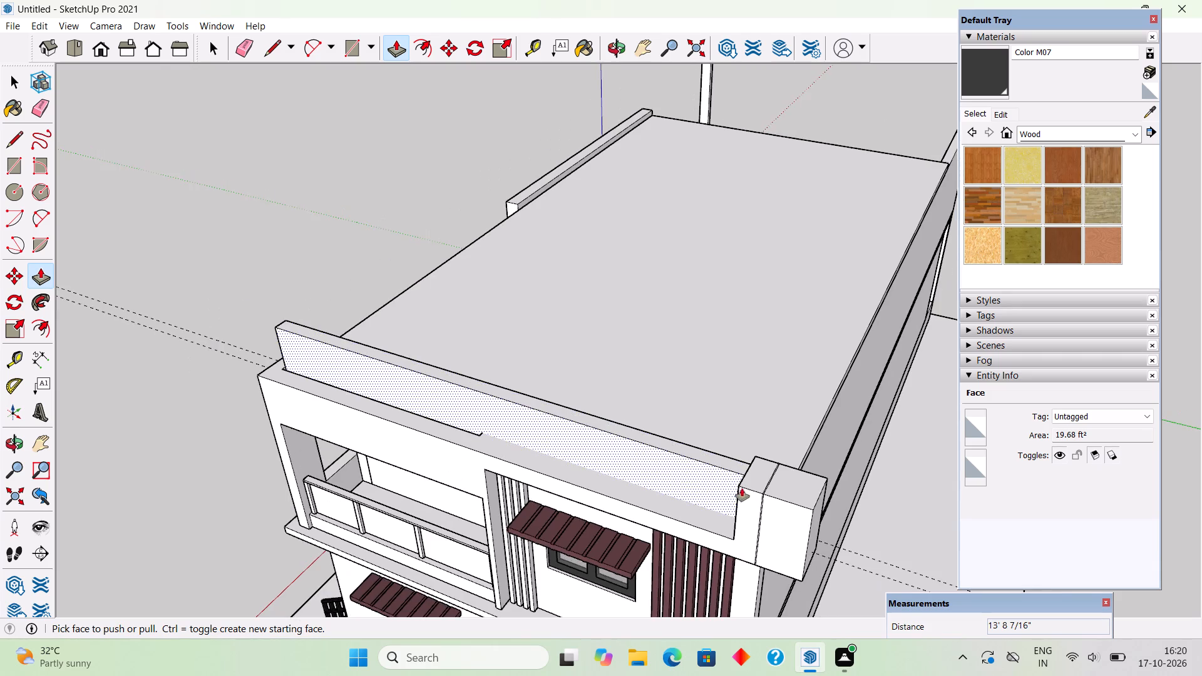
middle_click_drag(751, 468, 837, 243)
scroll(837, 243, "down", 3)
middle_click_drag(801, 387, 899, 438)
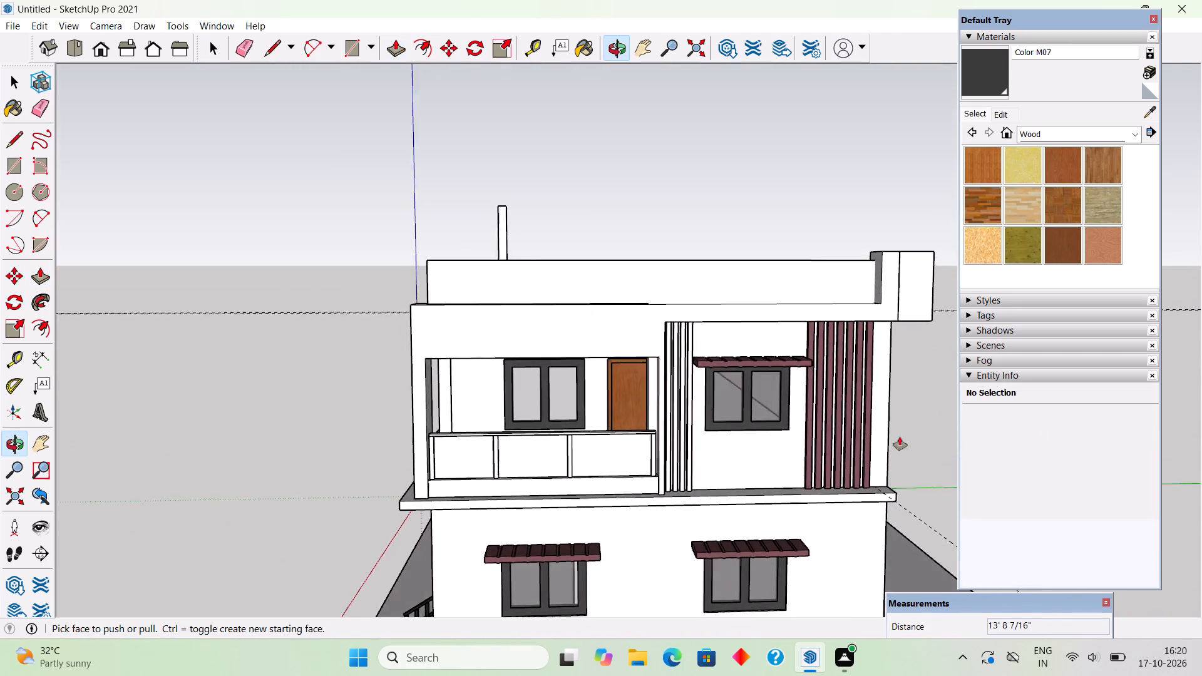
scroll(894, 414, "down", 2)
scroll(814, 228, "down", 4)
scroll(977, 477, "up", 4)
scroll(908, 446, "up", 1)
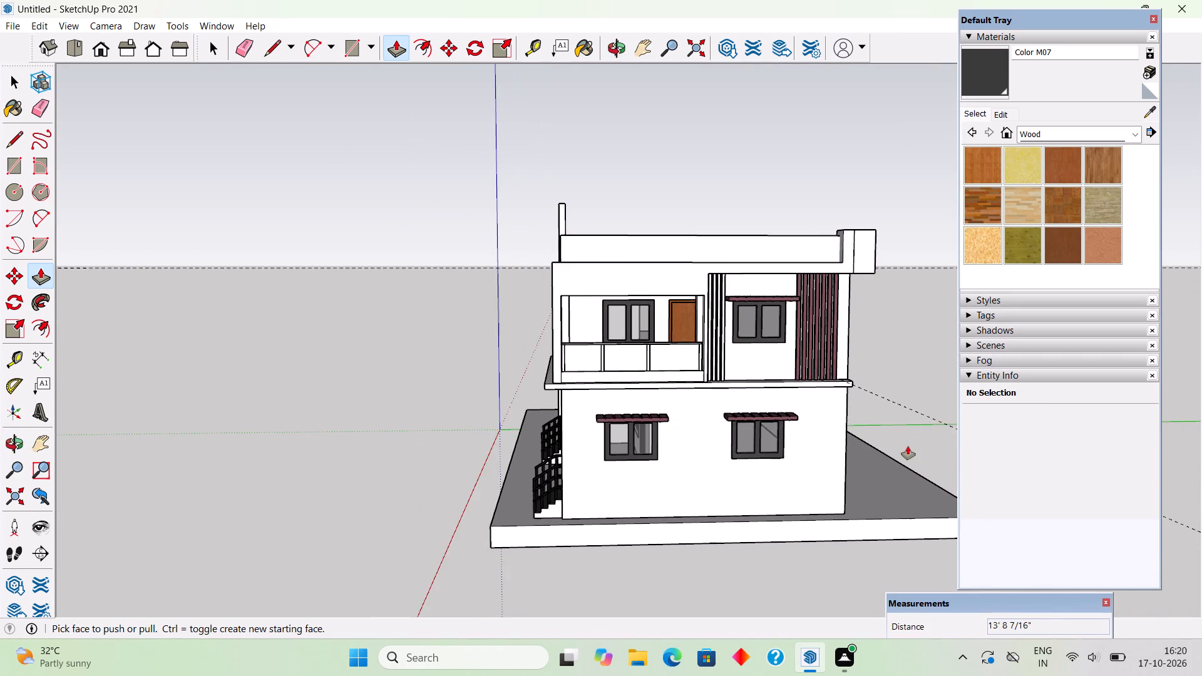
scroll(908, 446, "up", 2)
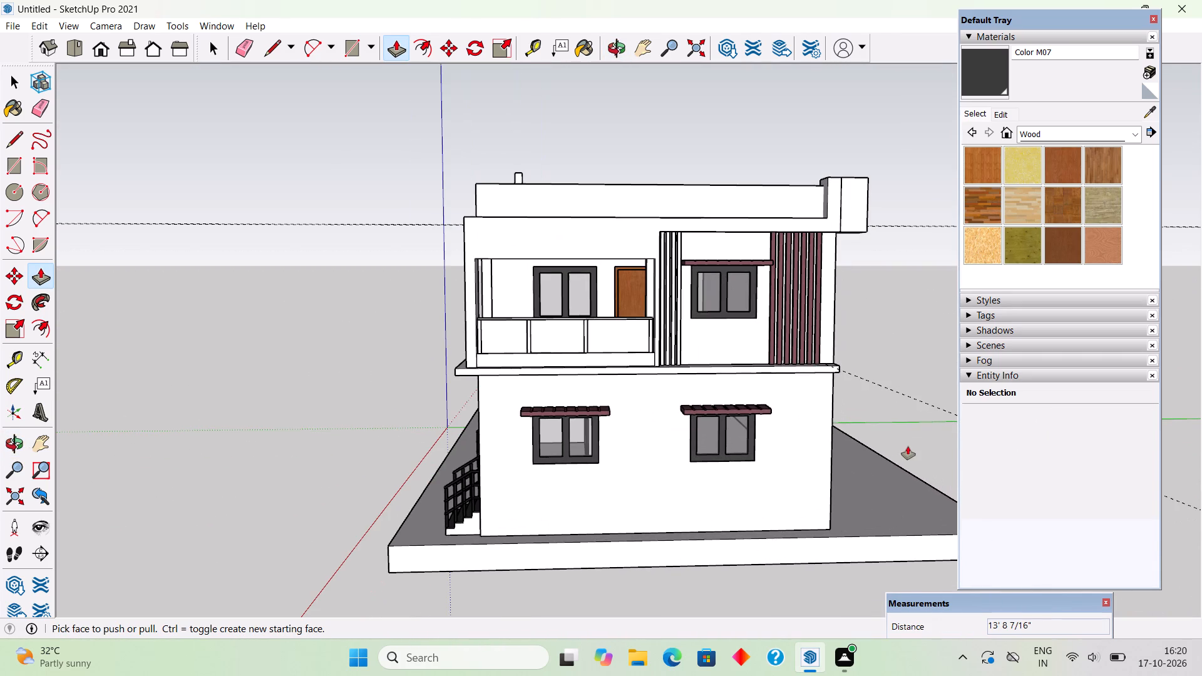
Raise the top face of the roof wall along the balcony facade by 1' 6".
middle_click_drag(807, 264, 817, 508)
scroll(804, 279, "up", 3)
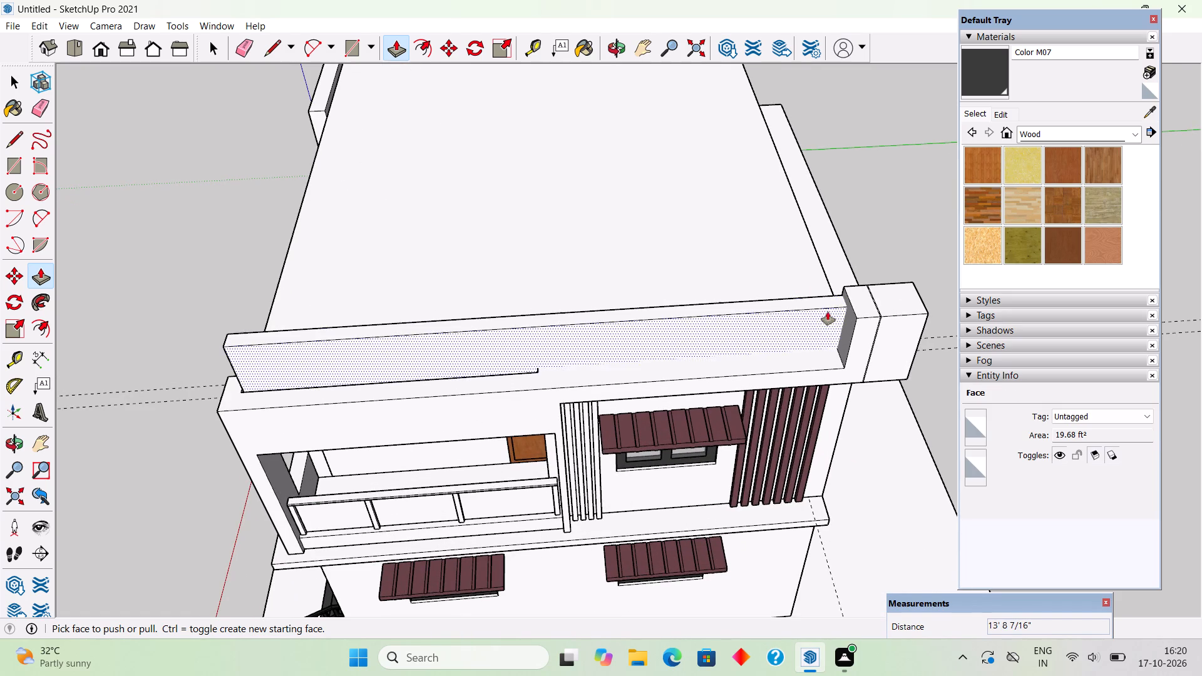
left_click(830, 301)
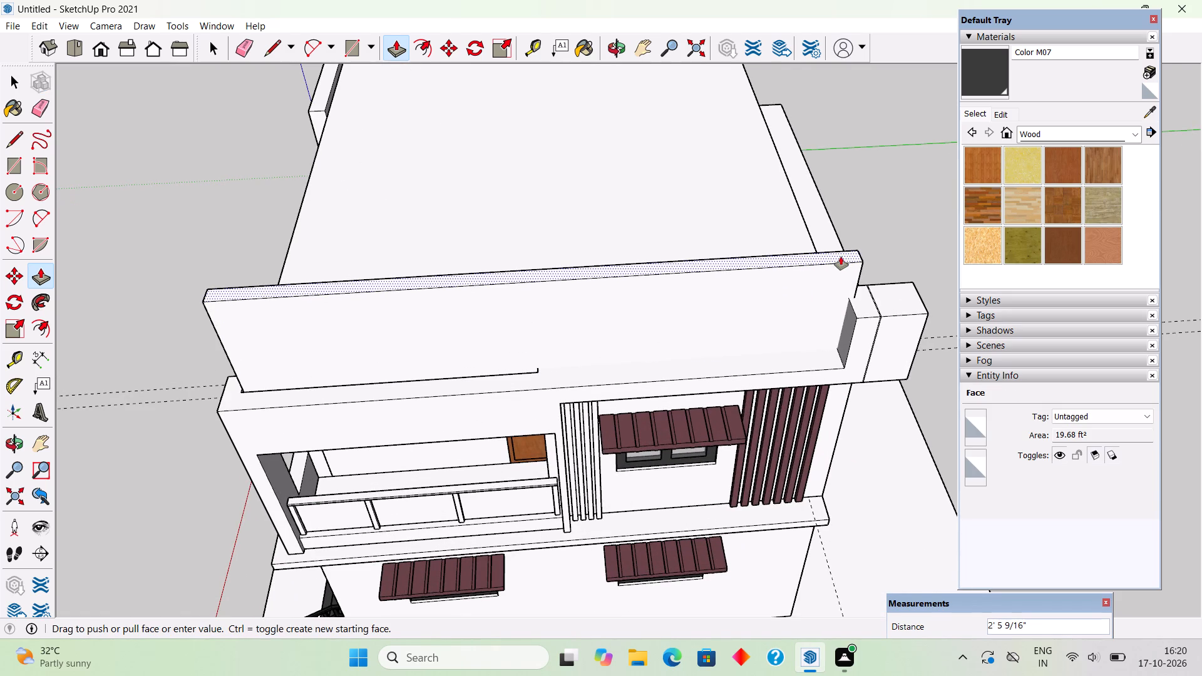
type("1.5'")
key("Return")
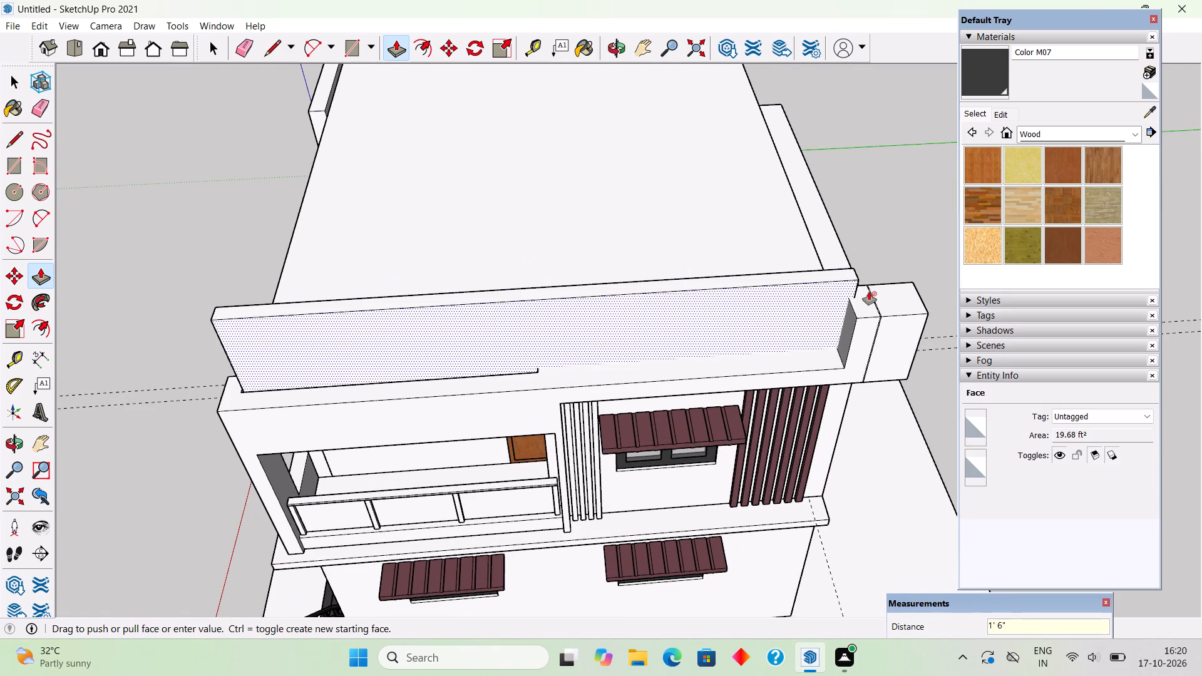
Open the facade frame group and raise the top of the corner block's inner section by 1', plus another 6".
scroll(870, 292, "up", 1)
key("space")
triple_click(868, 300)
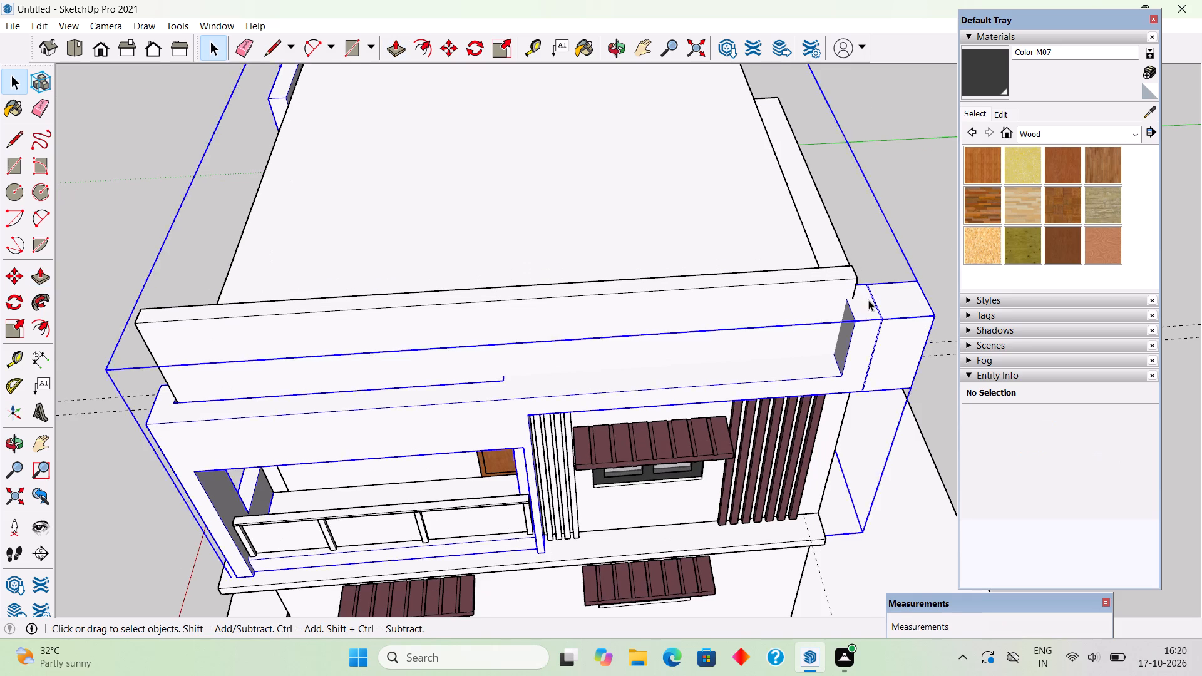
key("p")
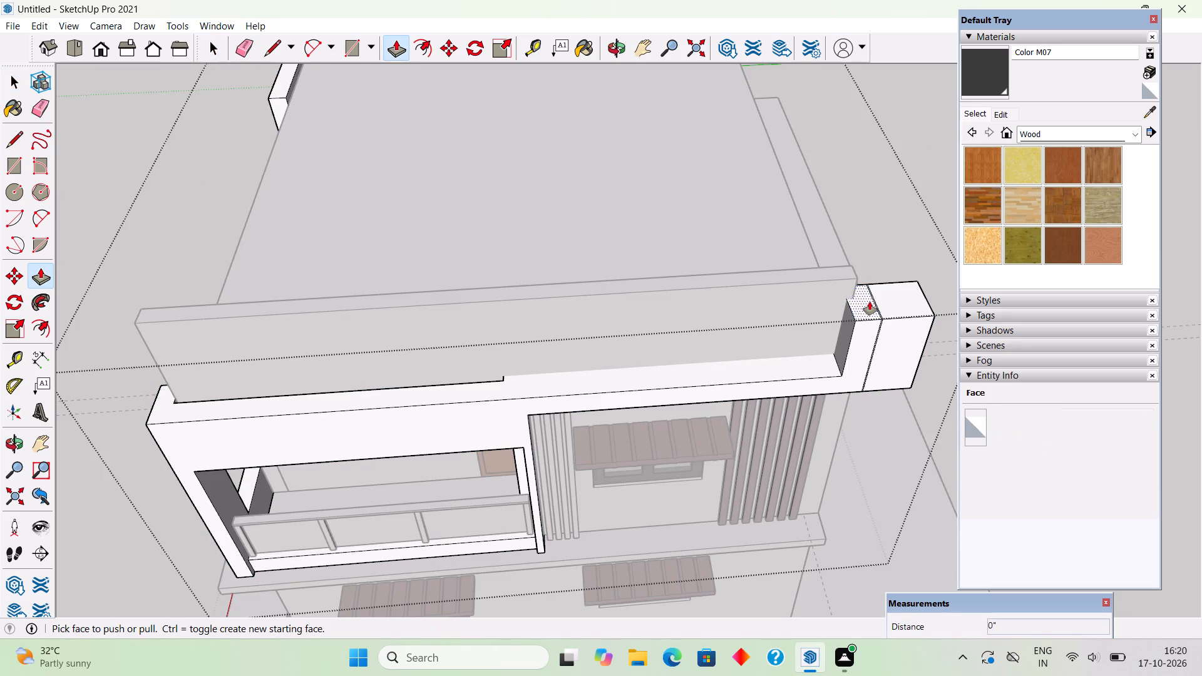
left_click(870, 302)
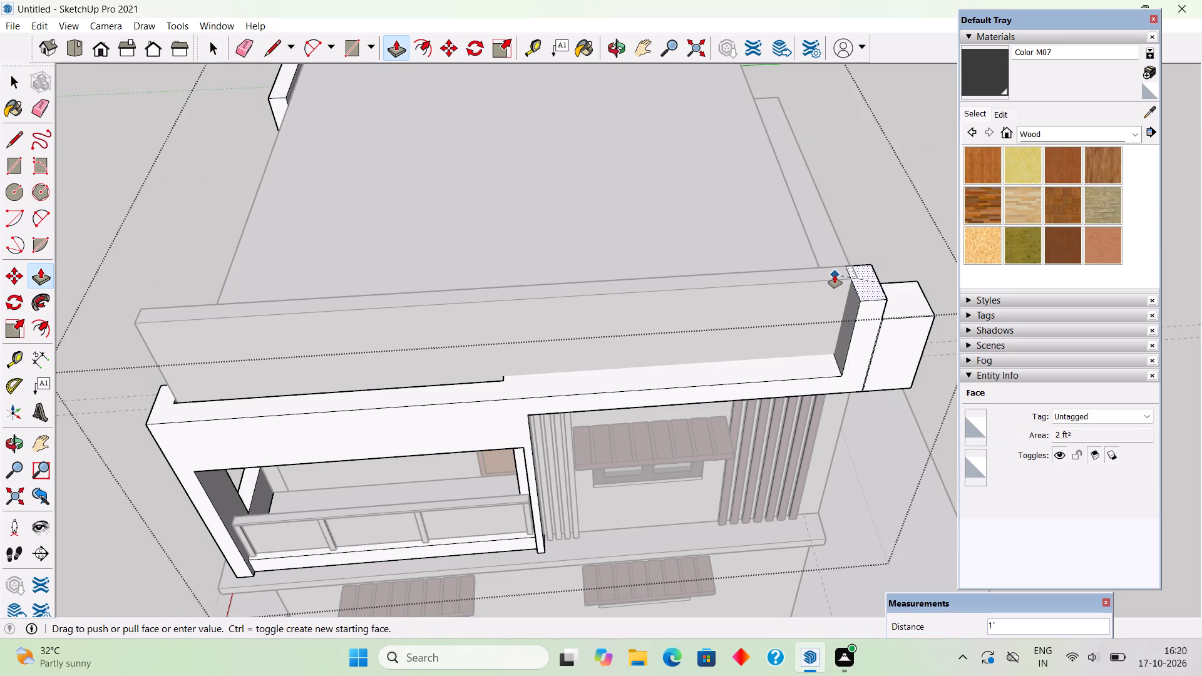
left_click(835, 275)
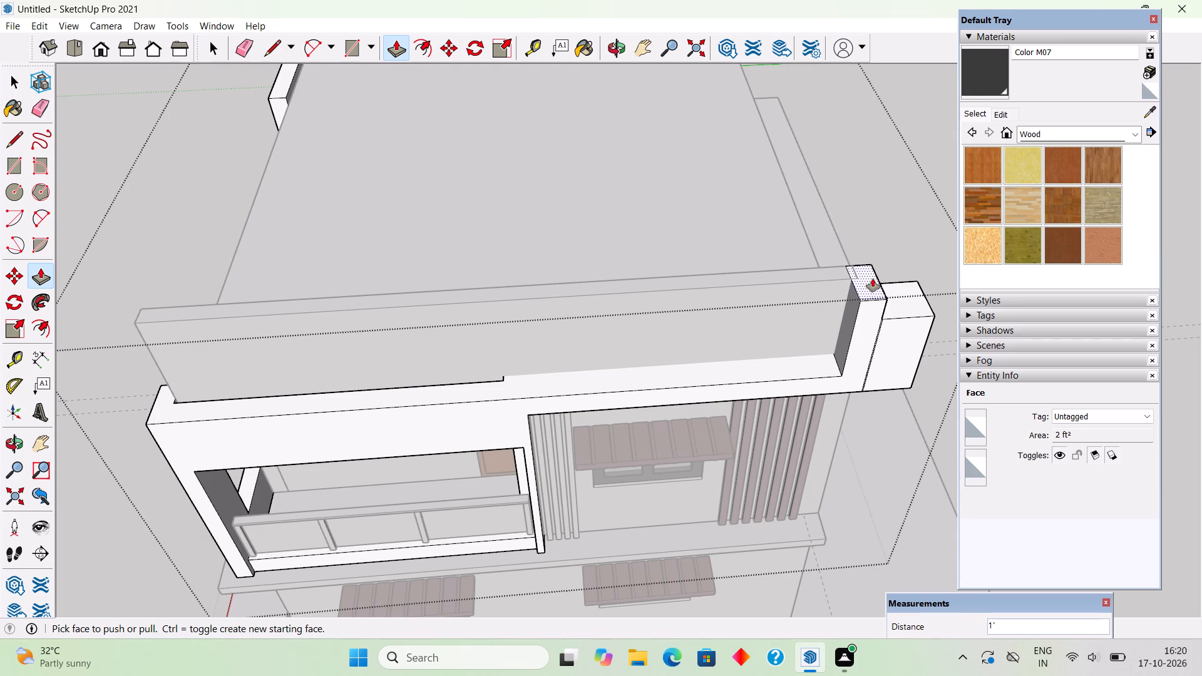
left_click(873, 279)
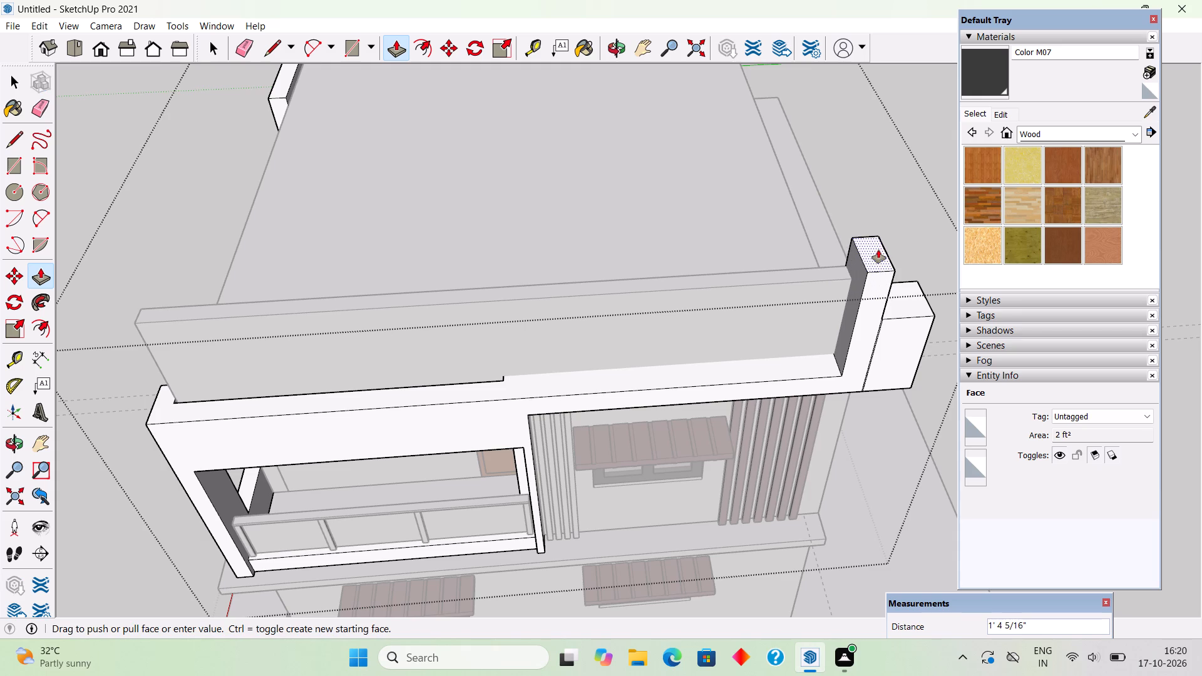
type("6\"")
key("Return")
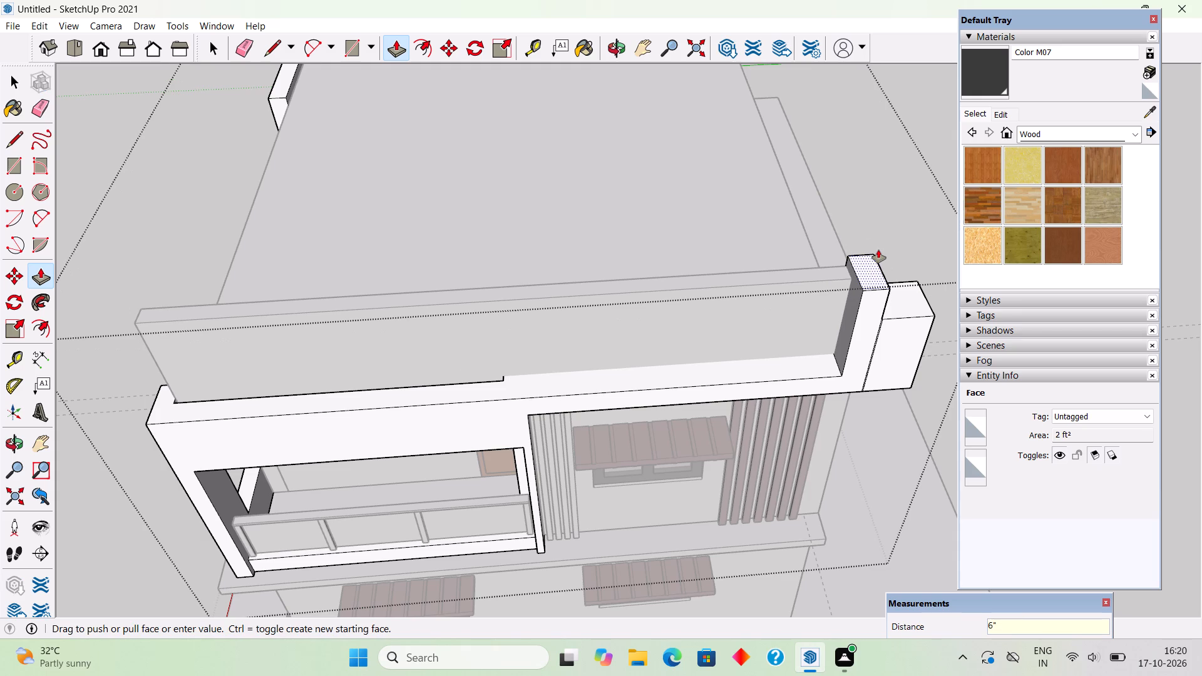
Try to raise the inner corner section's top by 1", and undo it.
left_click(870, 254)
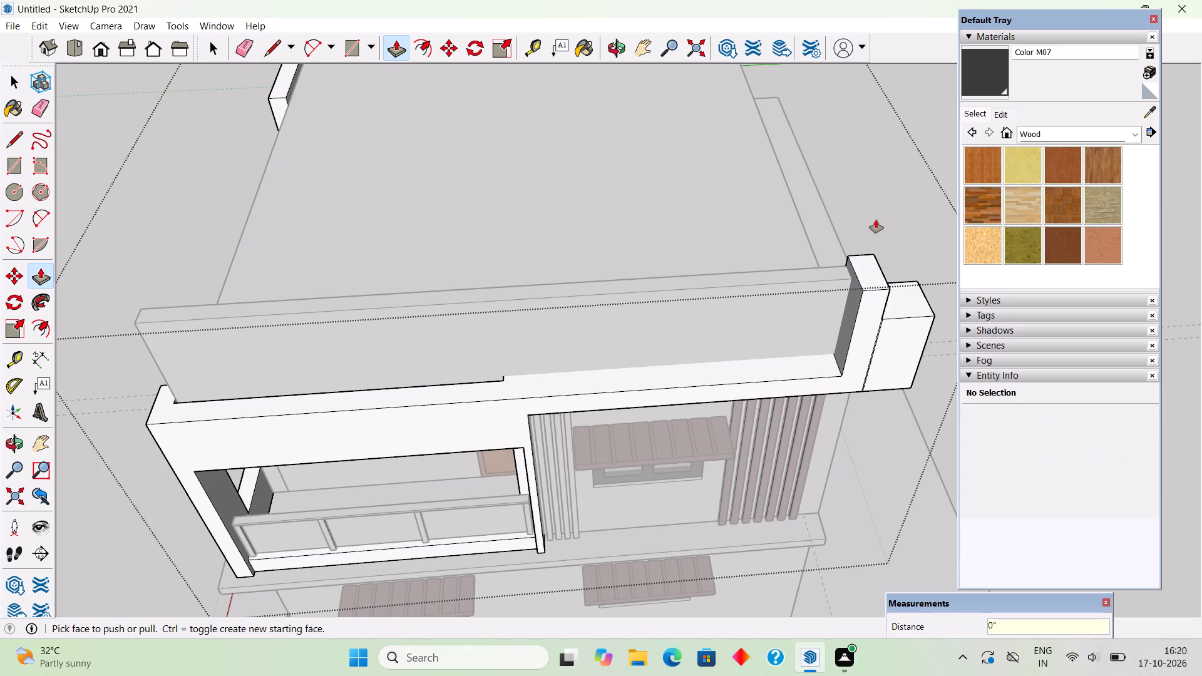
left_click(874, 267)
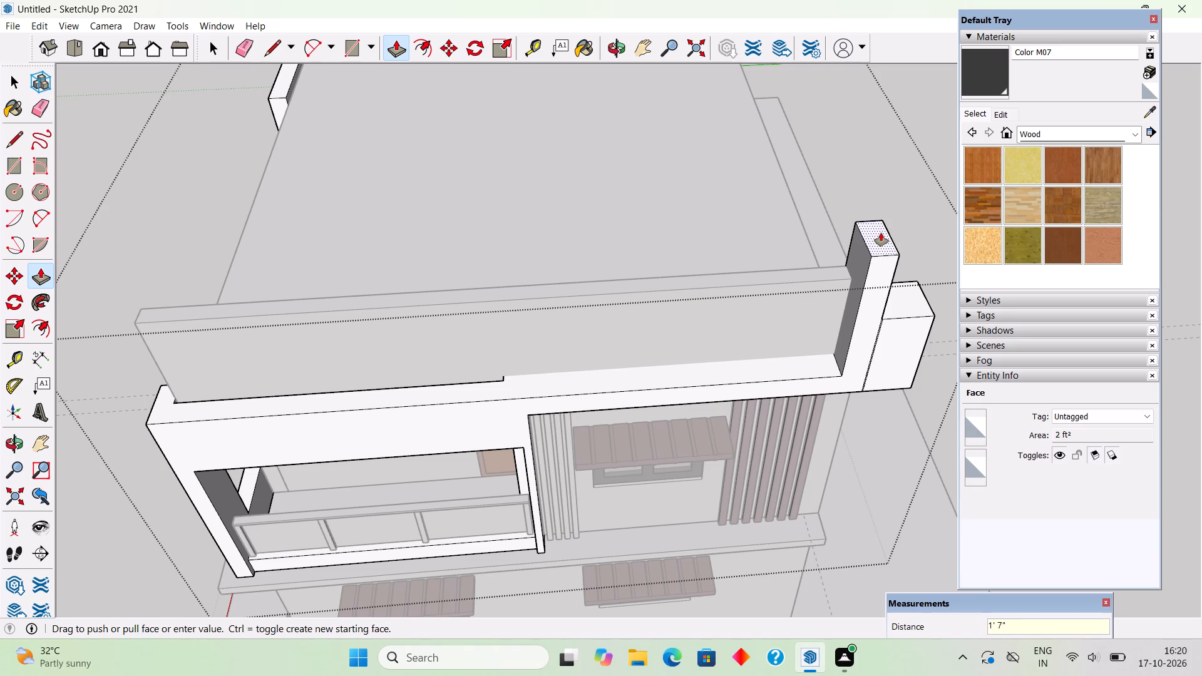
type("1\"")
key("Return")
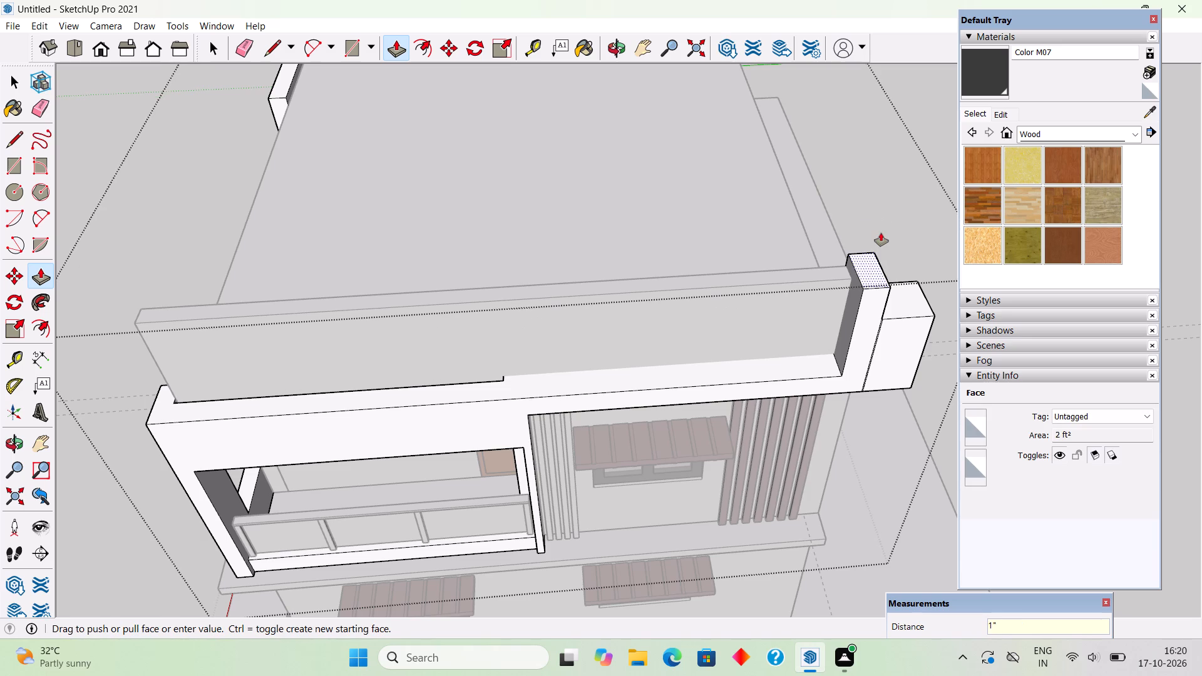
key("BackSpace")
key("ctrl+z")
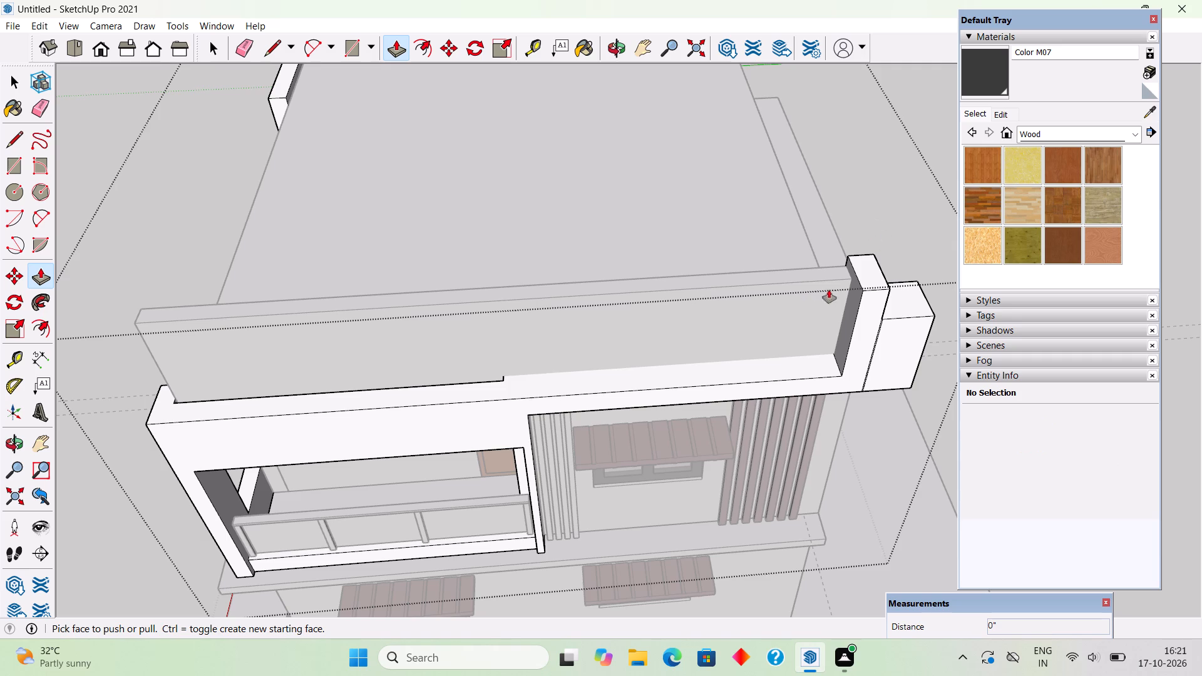
Raise the top of the corner block's inner section by another 1'.
left_click(866, 271)
type("1'")
key("Return")
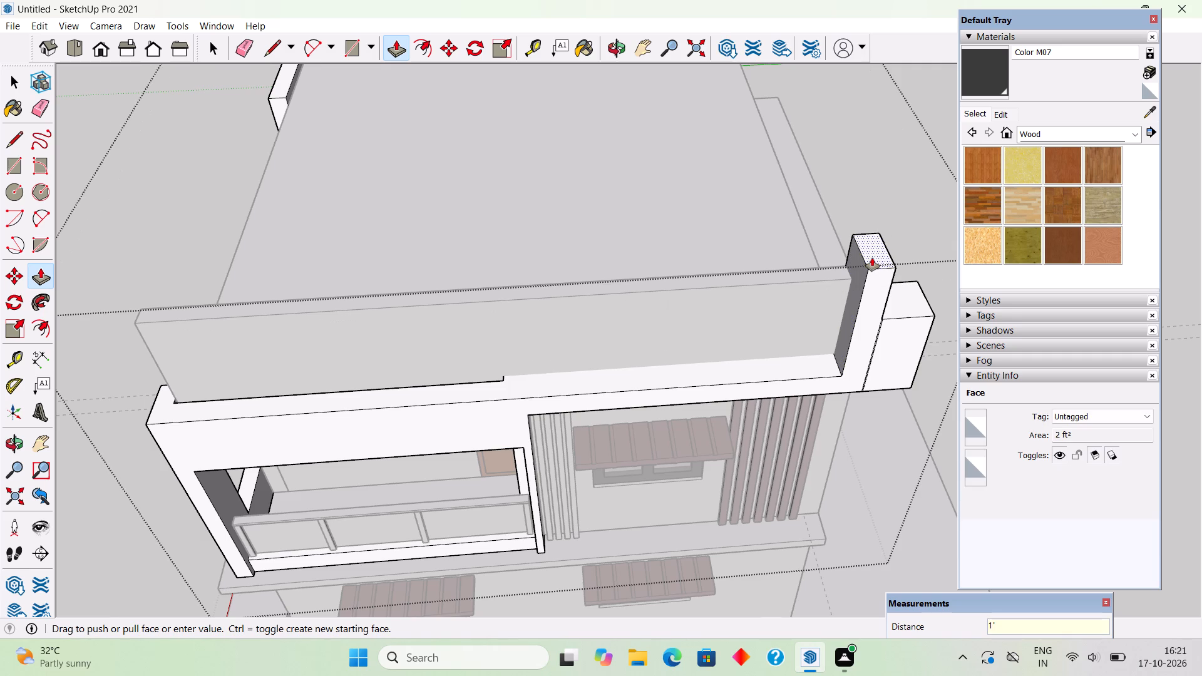
Raise the top of the corner block's outer section 2' 6" to match the height of the inner section.
scroll(819, 264, "down", 5)
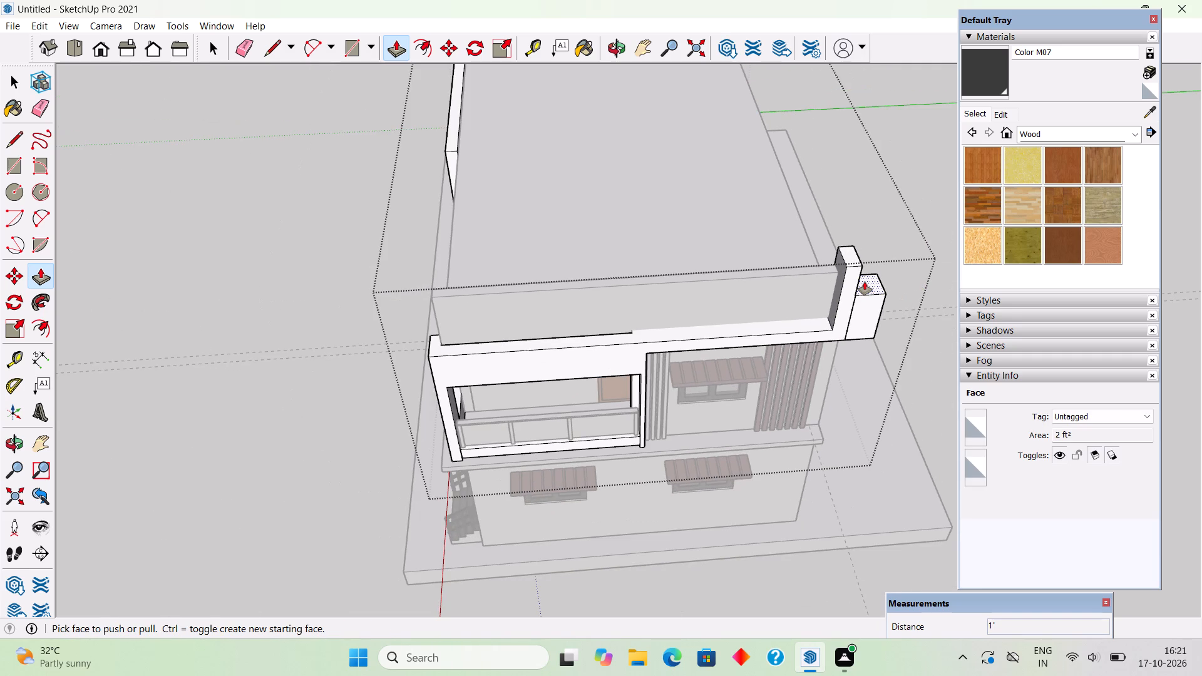
left_click(865, 282)
left_click(861, 260)
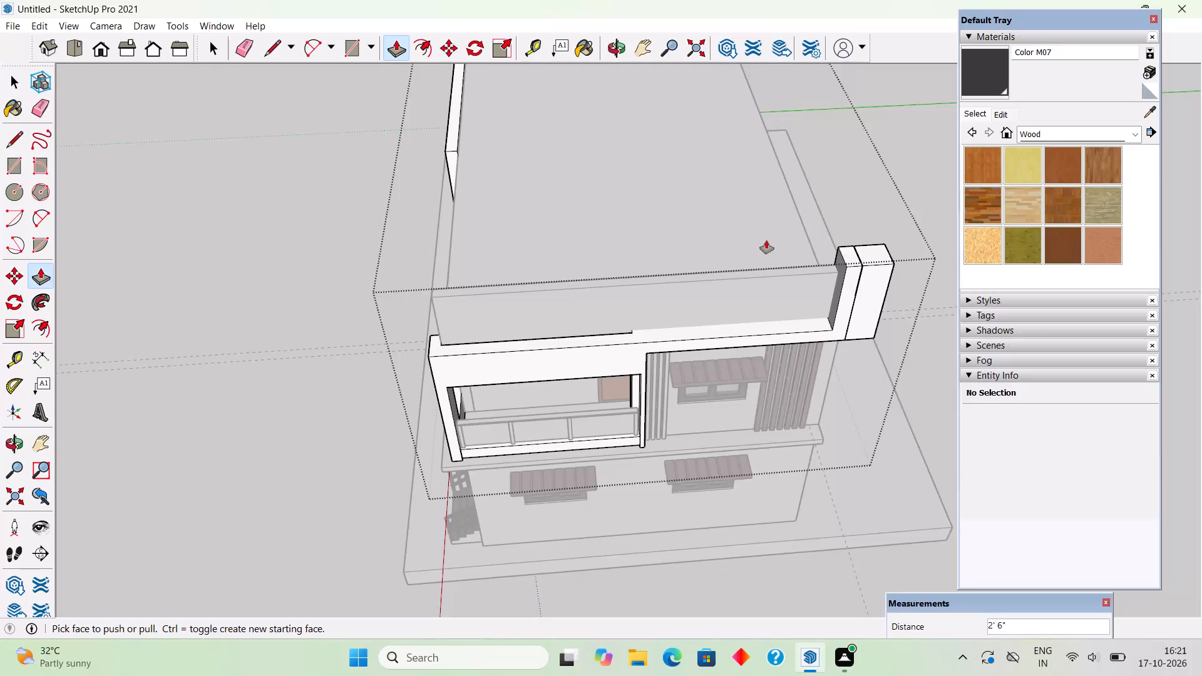
Draw a line across the corner block's inner side face, from the roof wall's top back corner to the block's front edge.
middle_click_drag(759, 253, 848, 295)
scroll(888, 239, "up", 12)
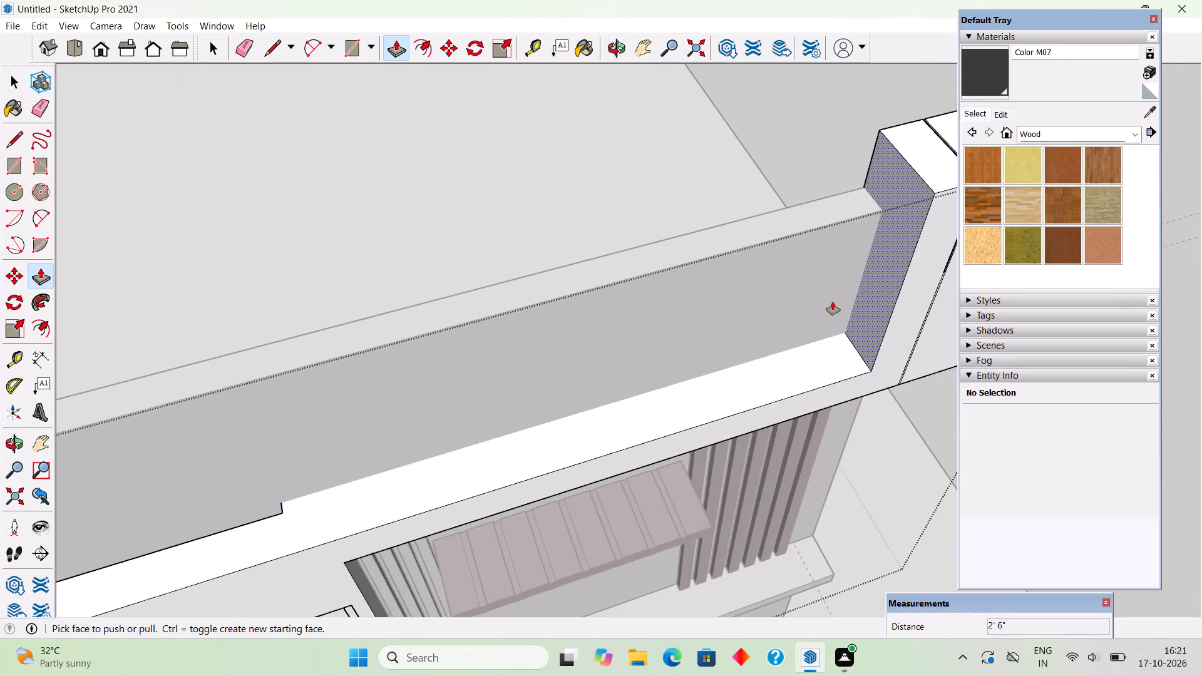
scroll(834, 299, "down", 5)
scroll(940, 191, "up", 8)
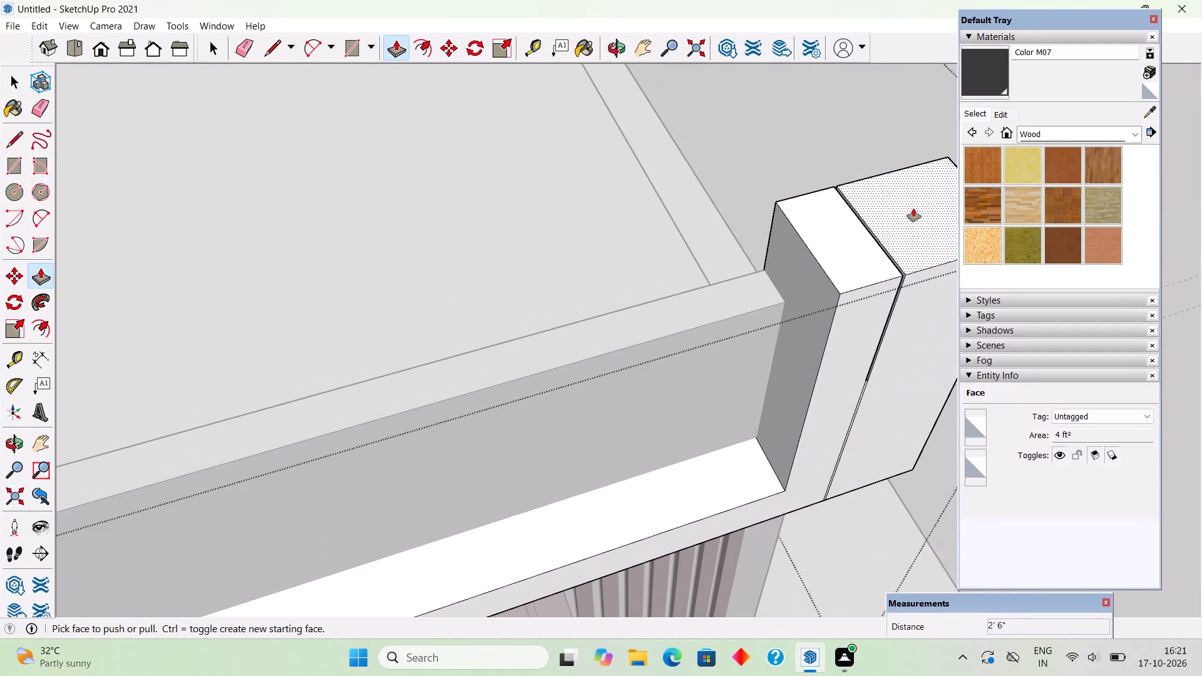
key("l")
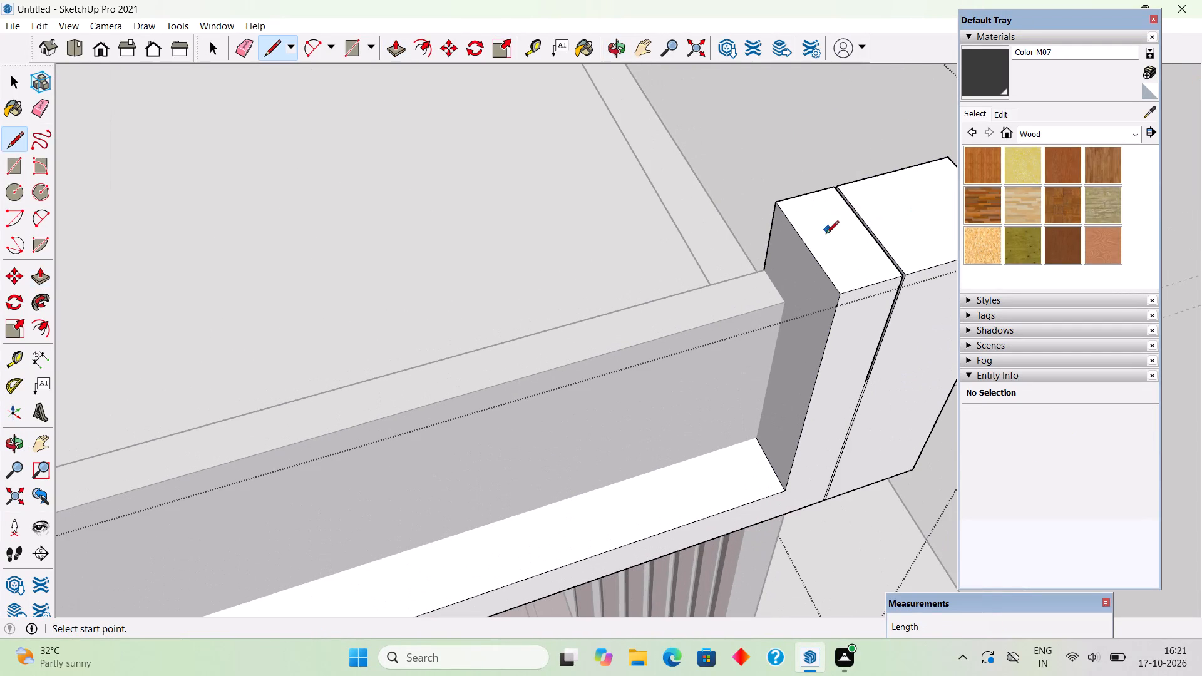
left_click(763, 271)
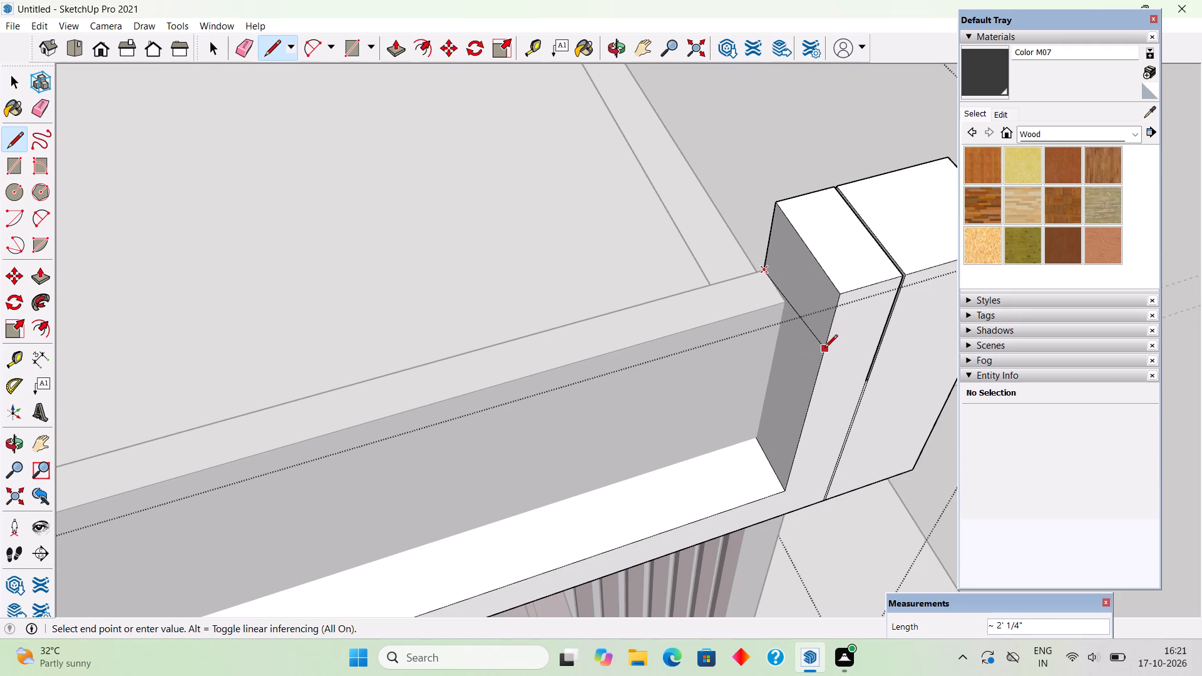
left_click(823, 354)
Pull the side face above the new line about 7' 9" along the facade as an overhanging beam.
key("o")
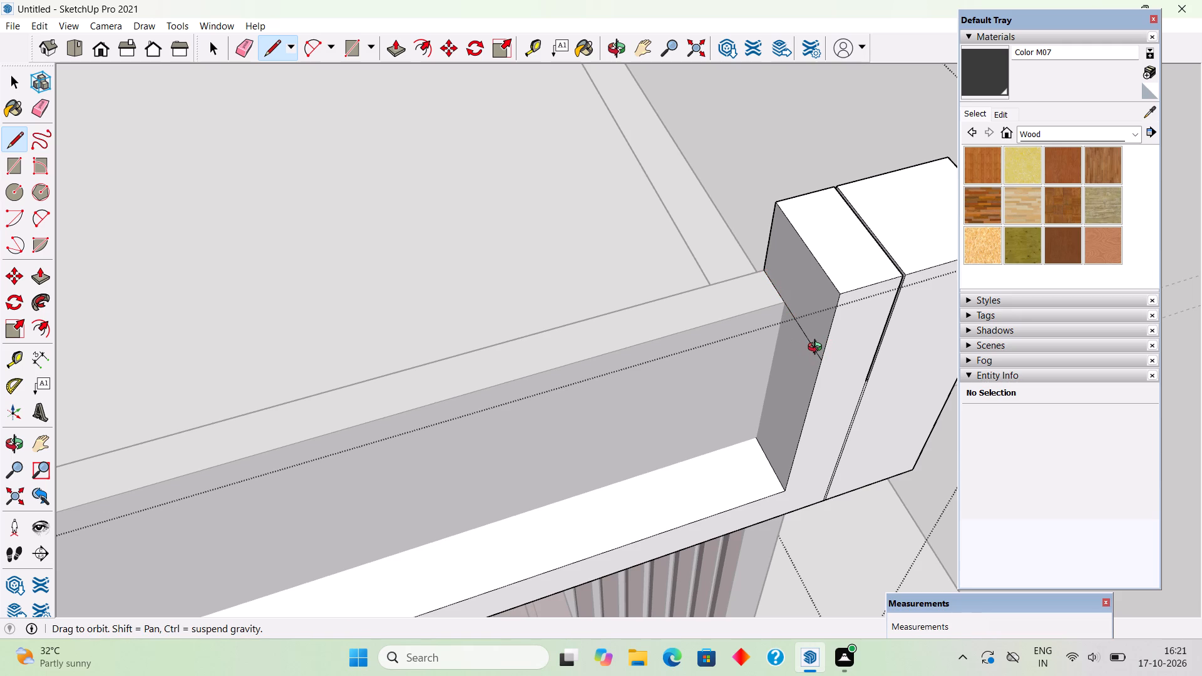
key("p")
left_click(816, 334)
scroll(533, 310, "down", 6)
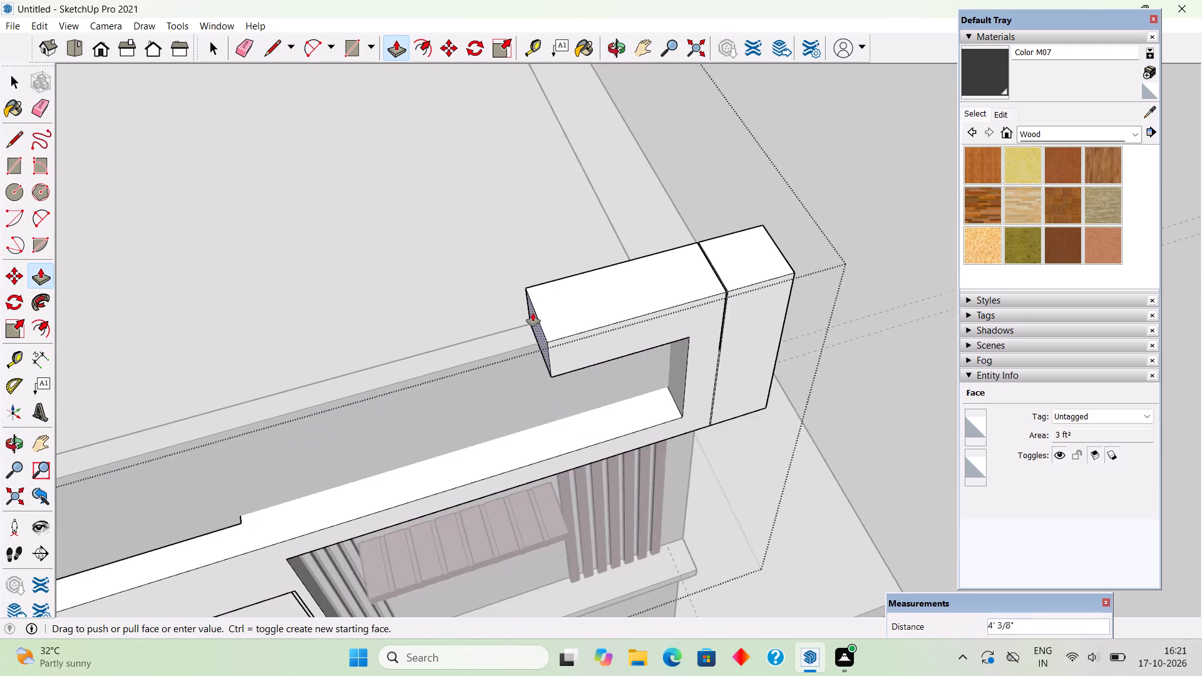
scroll(533, 313, "down", 14)
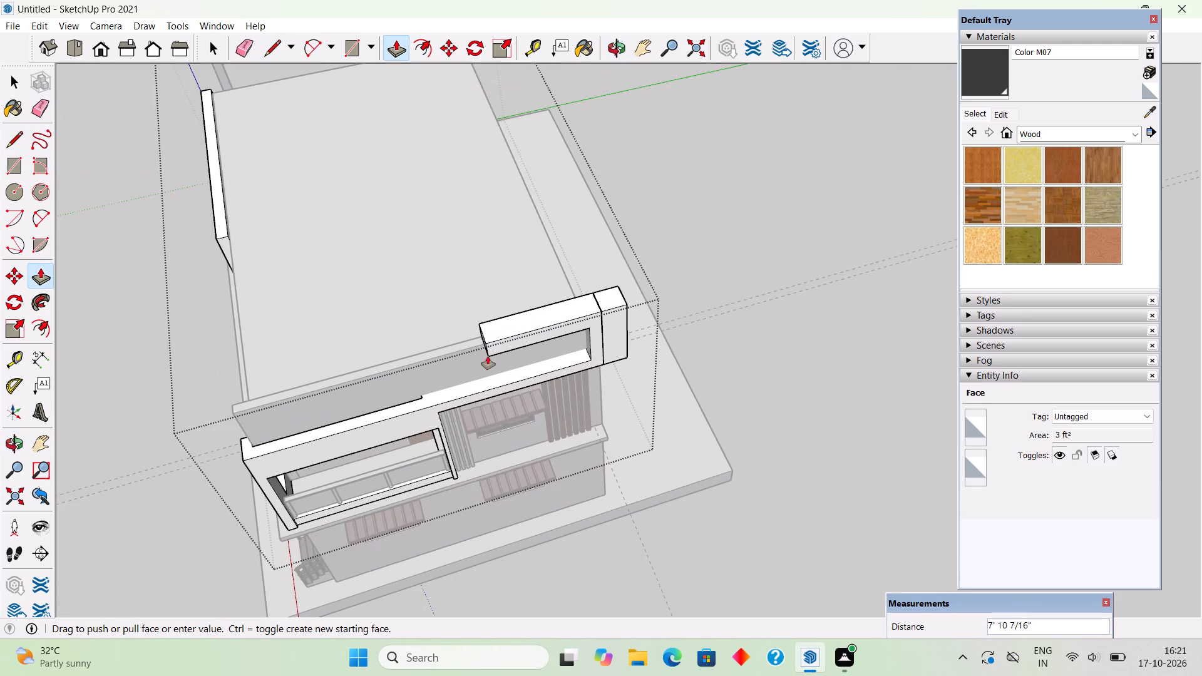
left_click(490, 357)
Lower the top face of the overhanging beam by several inches.
middle_click_drag(586, 362, 567, 210)
scroll(567, 210, "down", 4)
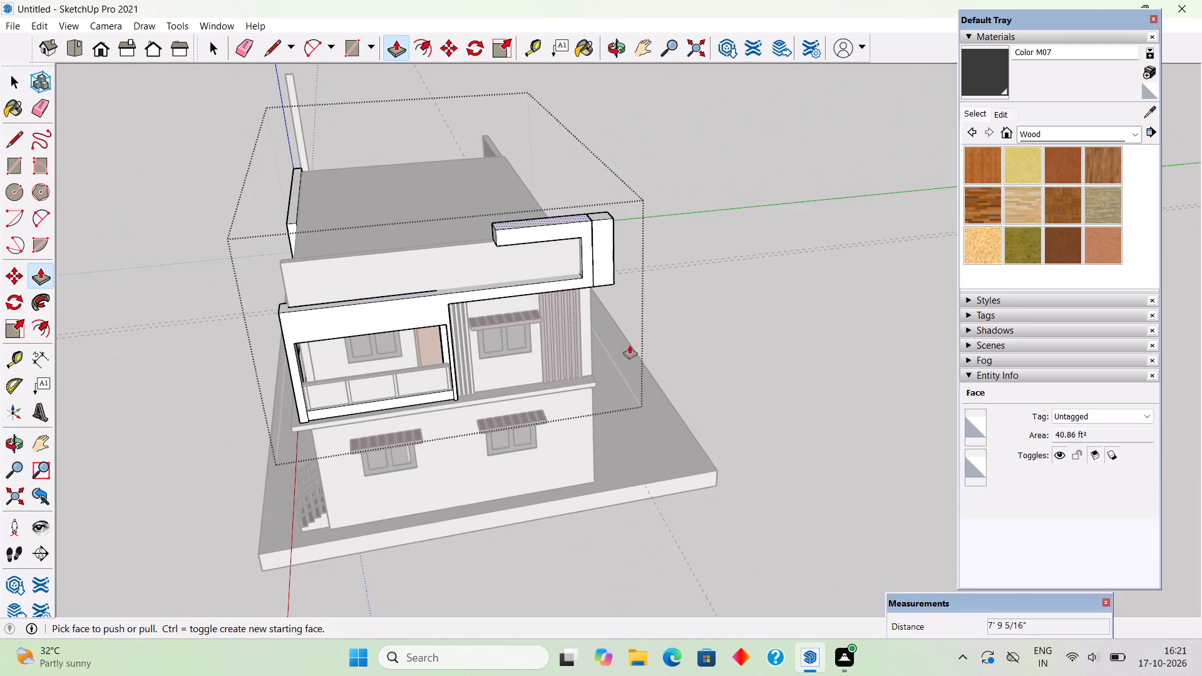
left_click(582, 215)
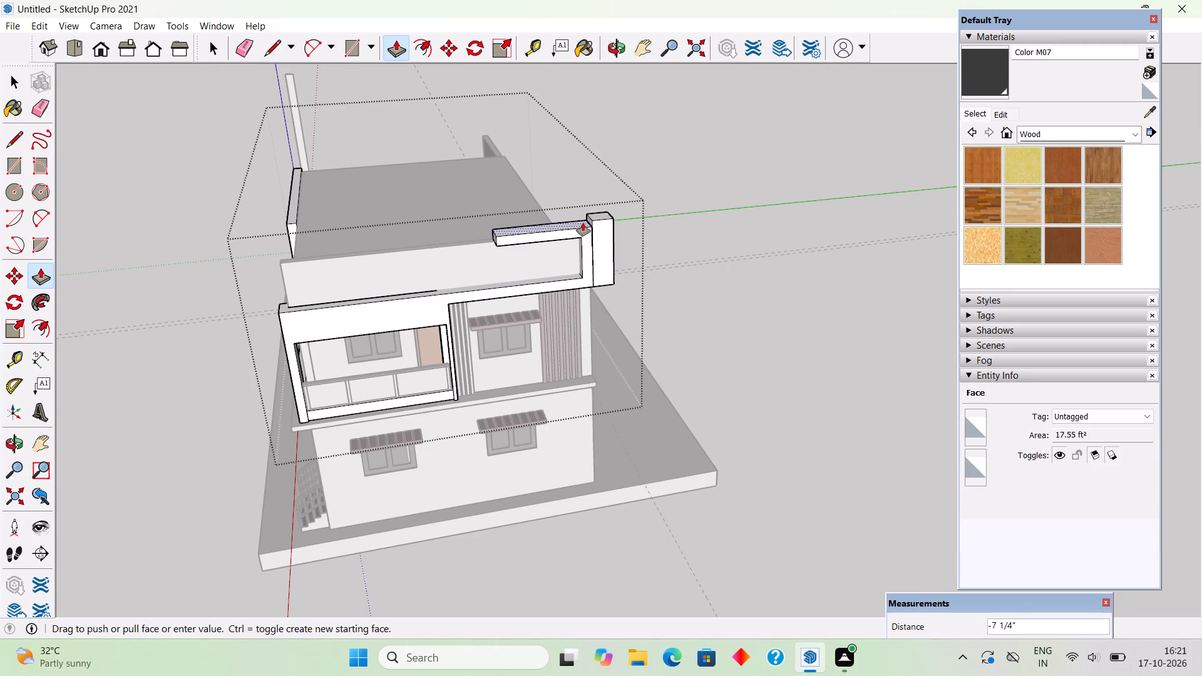
left_click(583, 223)
Lower the outer corner block's top face 8 3/4" so it is flush with the beam's top.
left_click(607, 212)
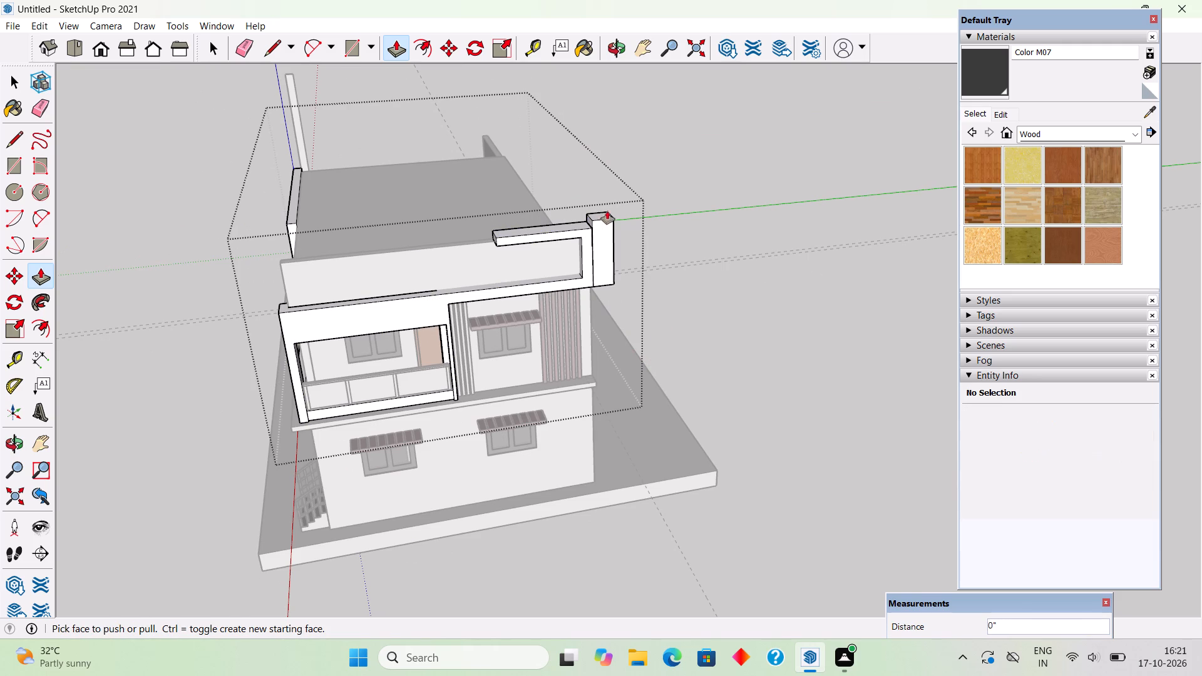
left_click(603, 209)
scroll(610, 200, "up", 15)
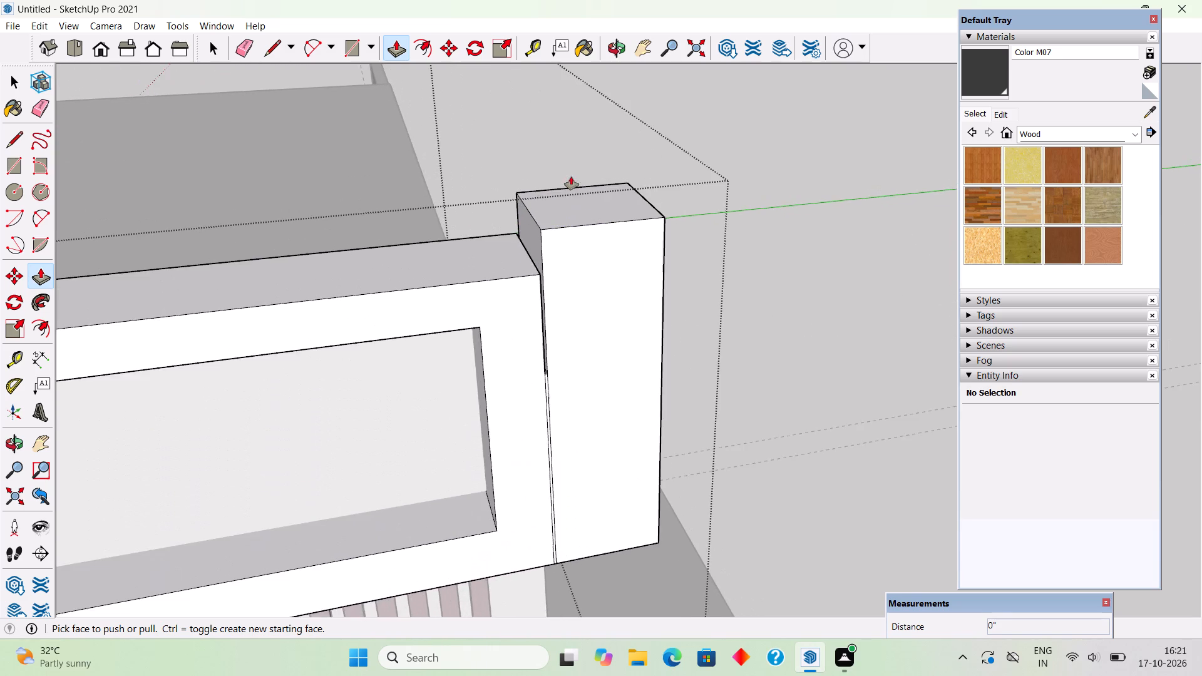
left_click(571, 198)
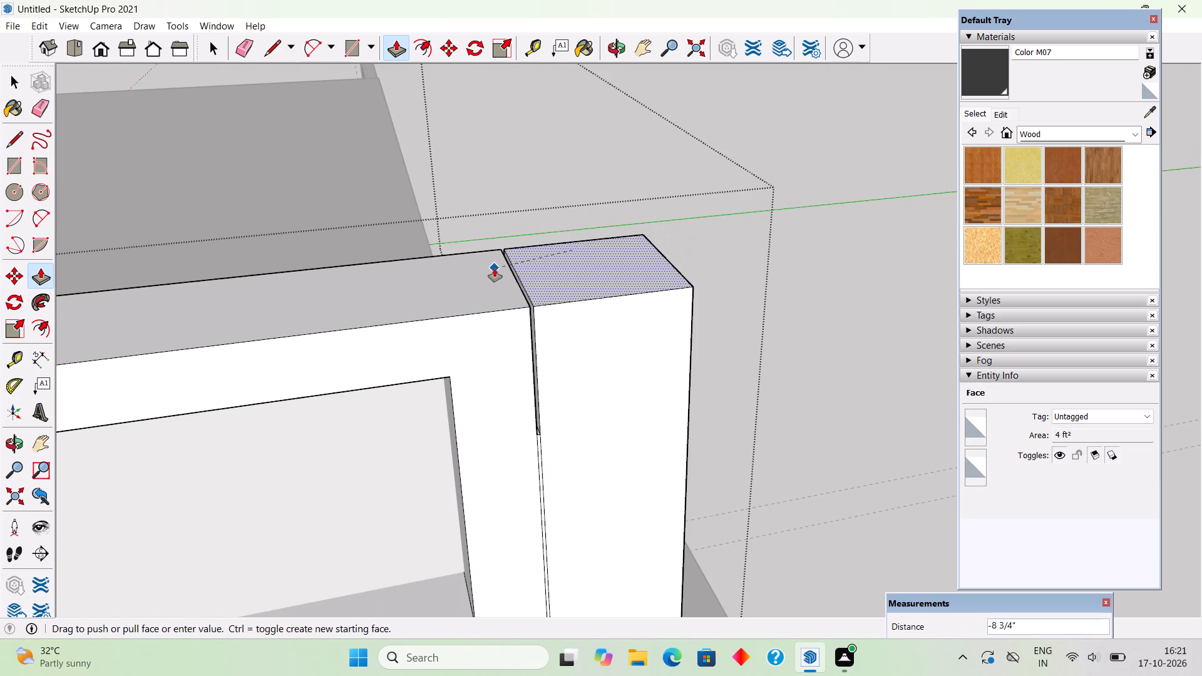
left_click(495, 269)
Push the narrow strip face between the balcony frame and the outer corner block inward by 1" as a groove.
middle_click_drag(555, 337, 497, 129)
scroll(497, 129, "down", 3)
scroll(509, 349, "up", 10)
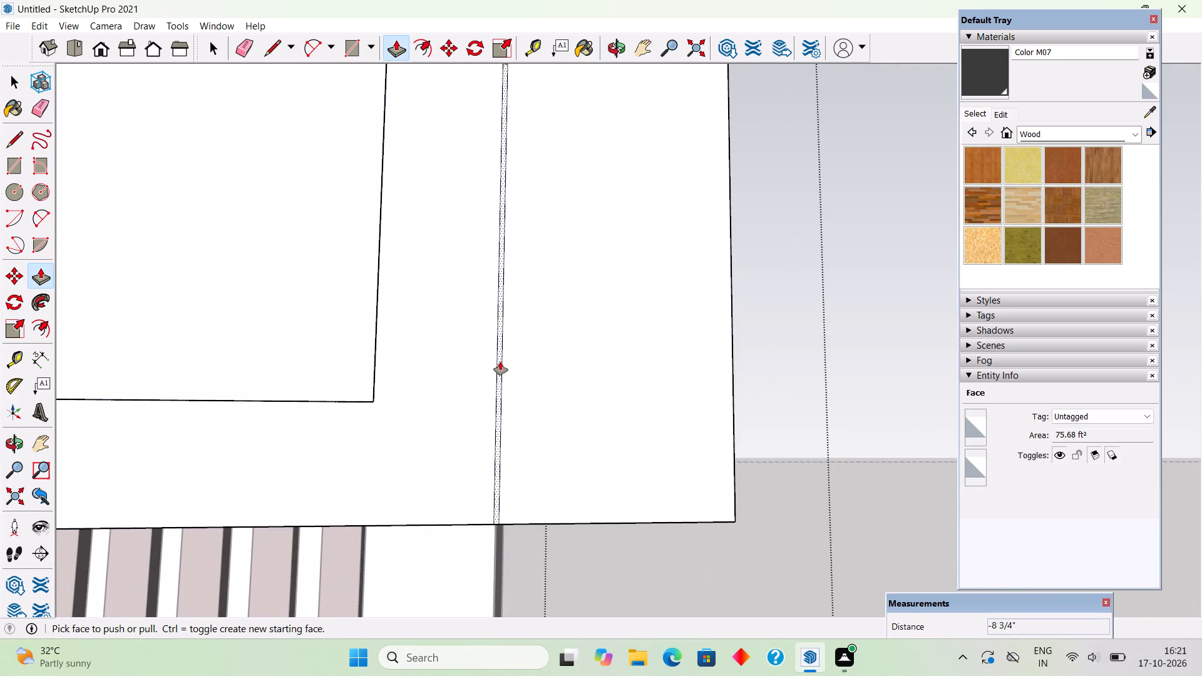
left_click(502, 361)
scroll(502, 361, "up", 2)
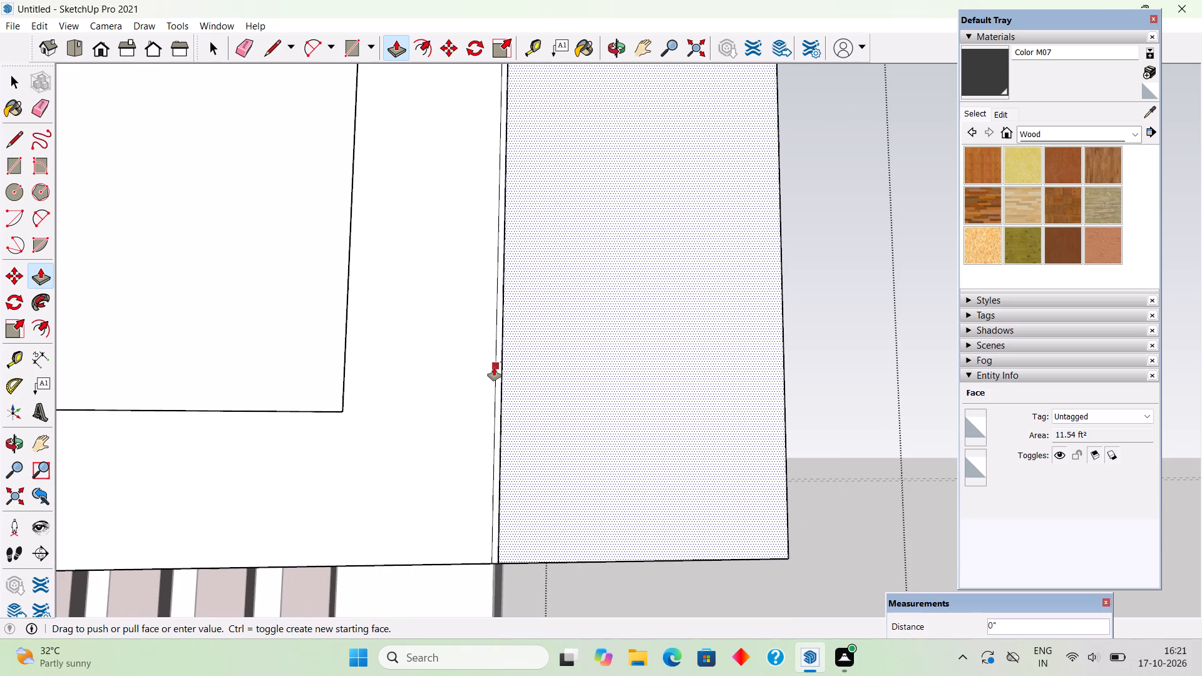
key("space")
scroll(498, 378, "up", 6)
left_click(501, 374)
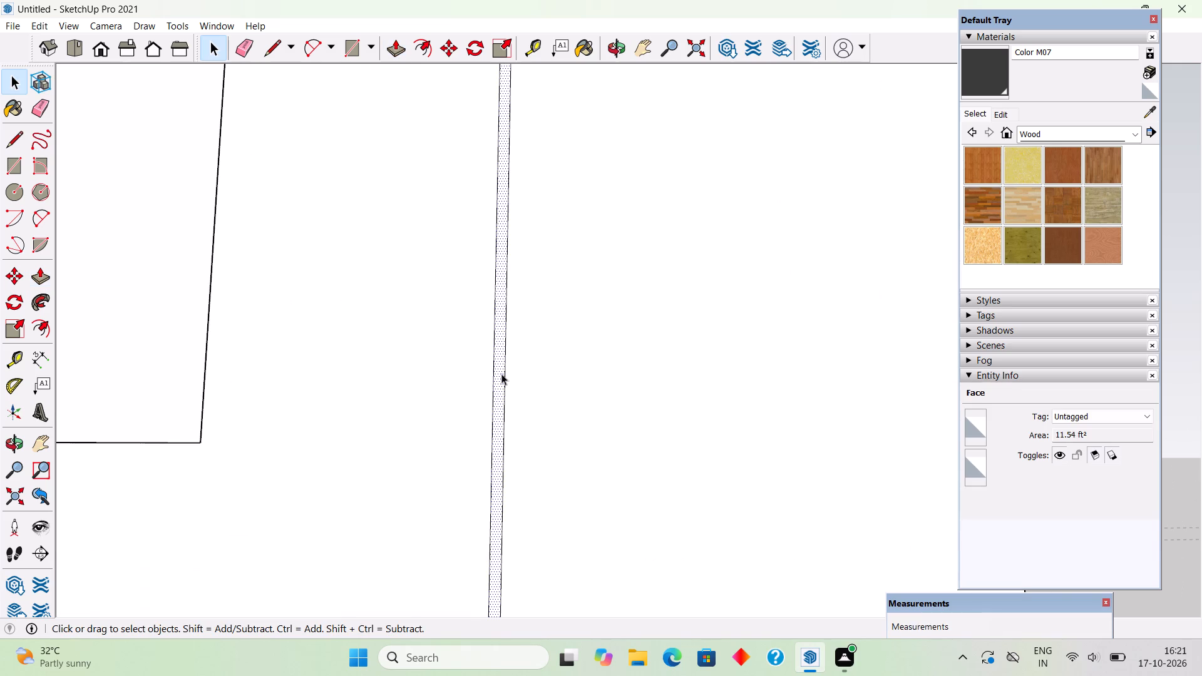
key("p")
left_click(501, 374)
middle_click_drag(518, 372, 576, 454)
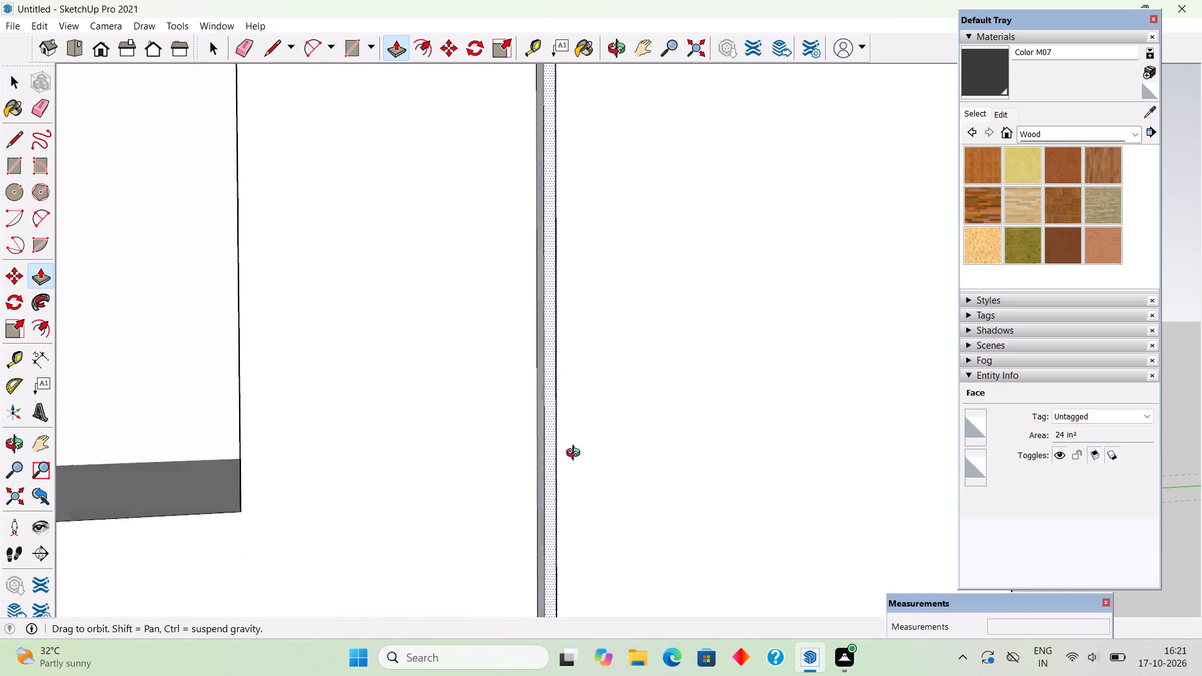
middle_click_drag(576, 454, 585, 474)
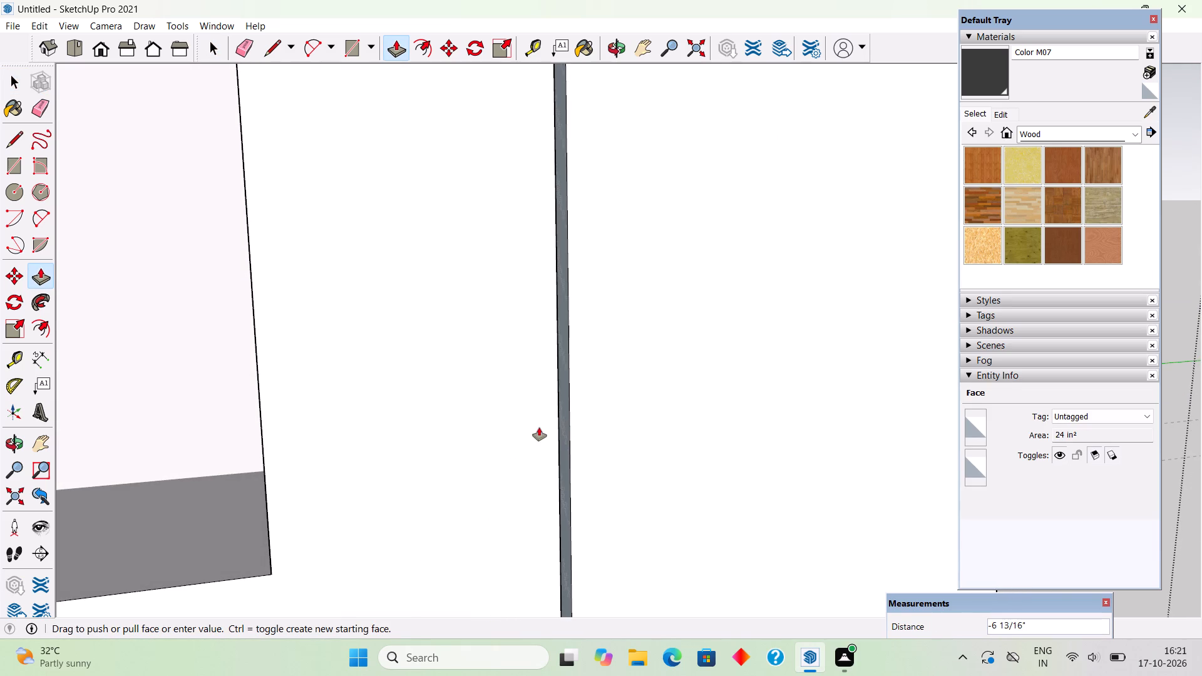
type("1\"")
key("Return")
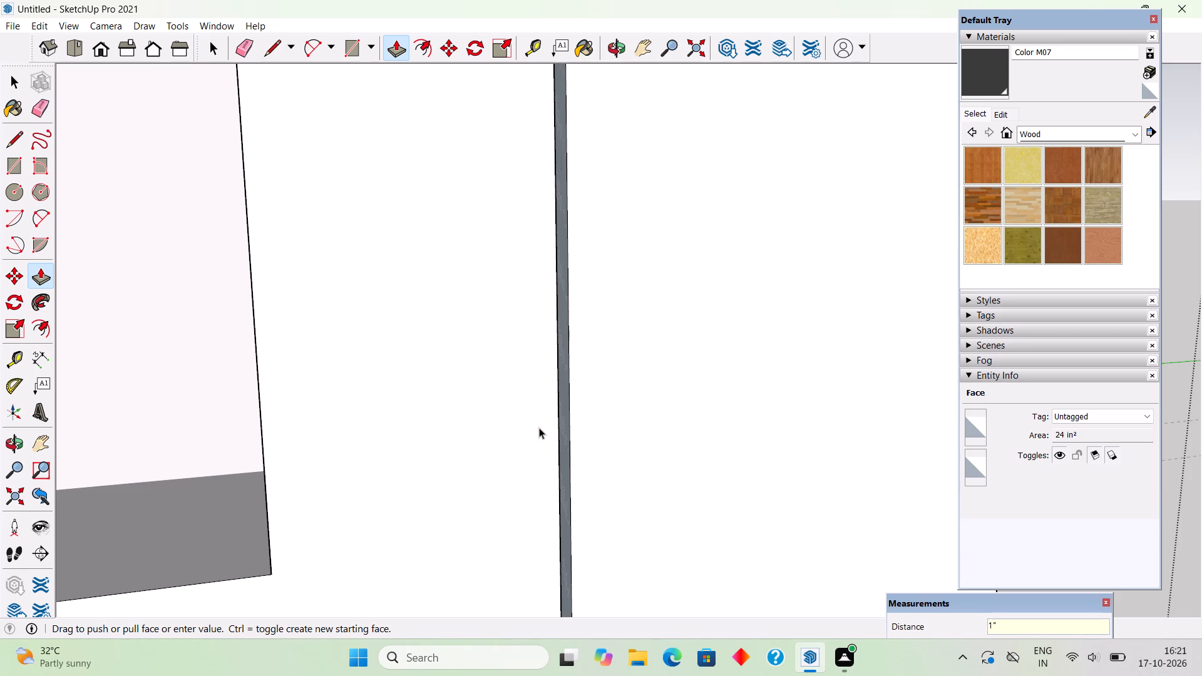
key("space")
scroll(552, 449, "down", 17)
middle_click_drag(523, 411, 486, 392)
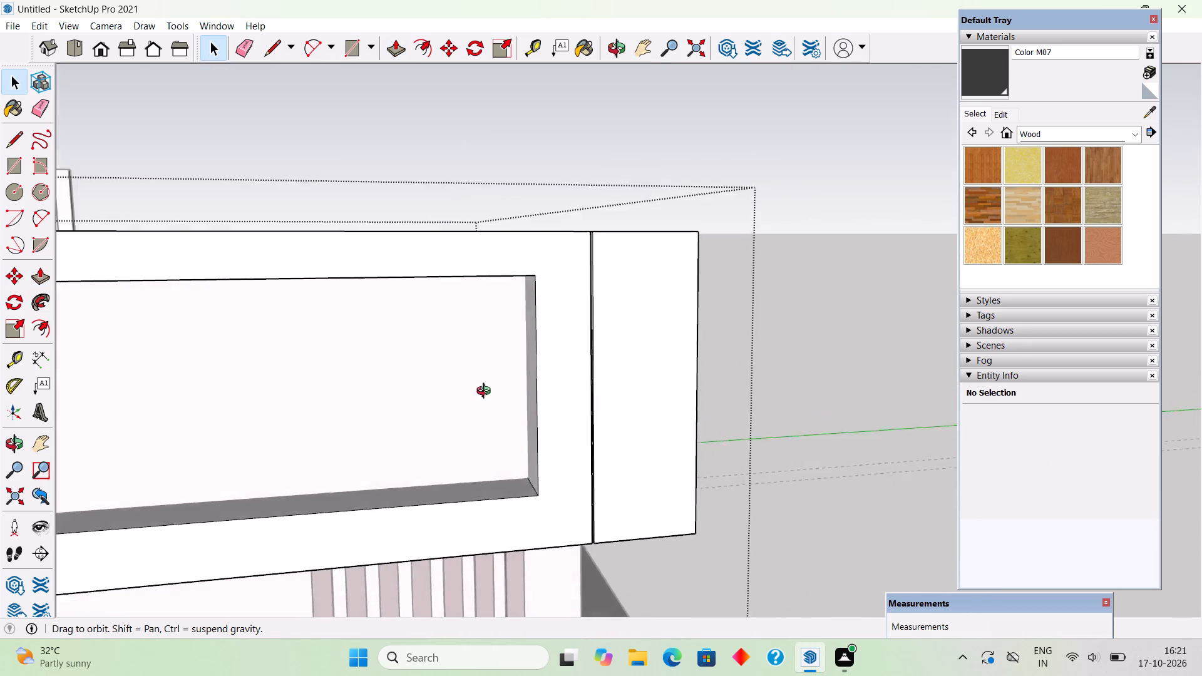
middle_click_drag(486, 392, 325, 305)
scroll(325, 305, "down", 8)
middle_click_drag(384, 317, 505, 431)
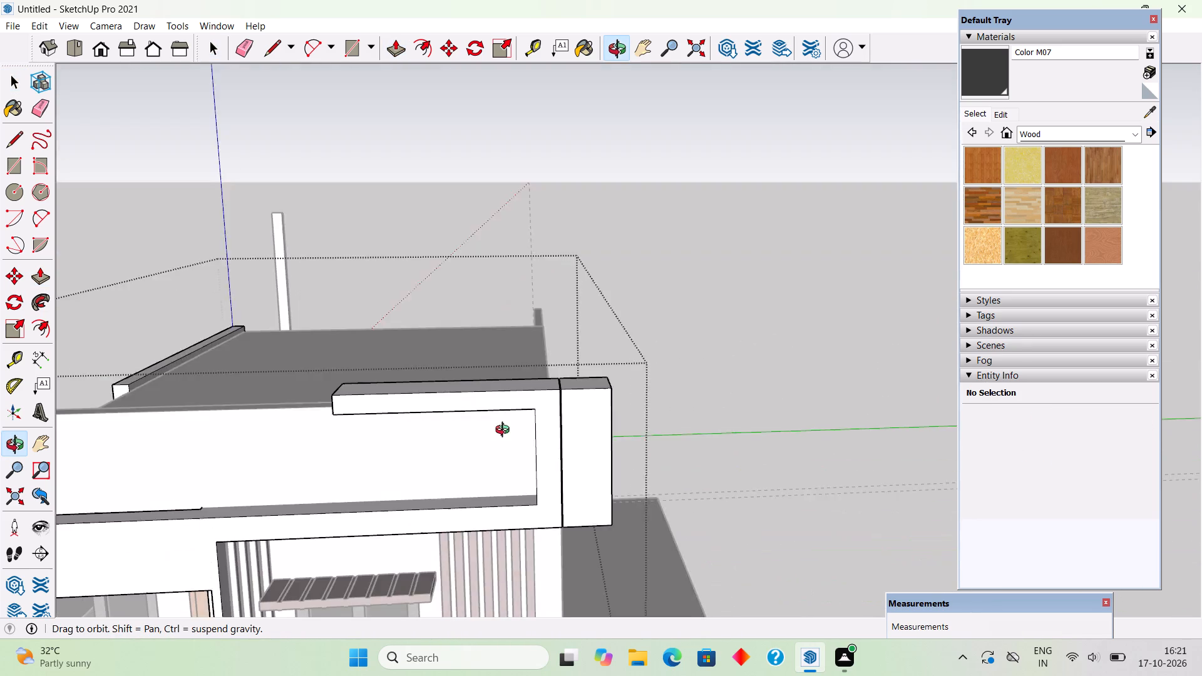
middle_click_drag(505, 431, 516, 413)
left_click(533, 133)
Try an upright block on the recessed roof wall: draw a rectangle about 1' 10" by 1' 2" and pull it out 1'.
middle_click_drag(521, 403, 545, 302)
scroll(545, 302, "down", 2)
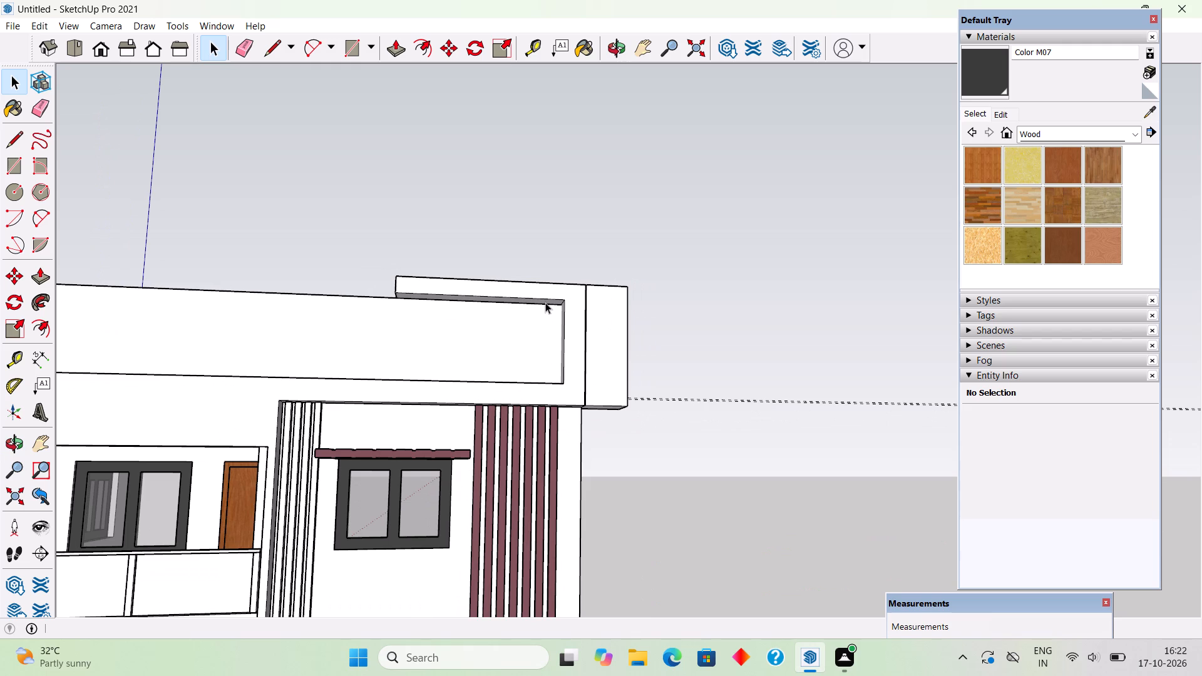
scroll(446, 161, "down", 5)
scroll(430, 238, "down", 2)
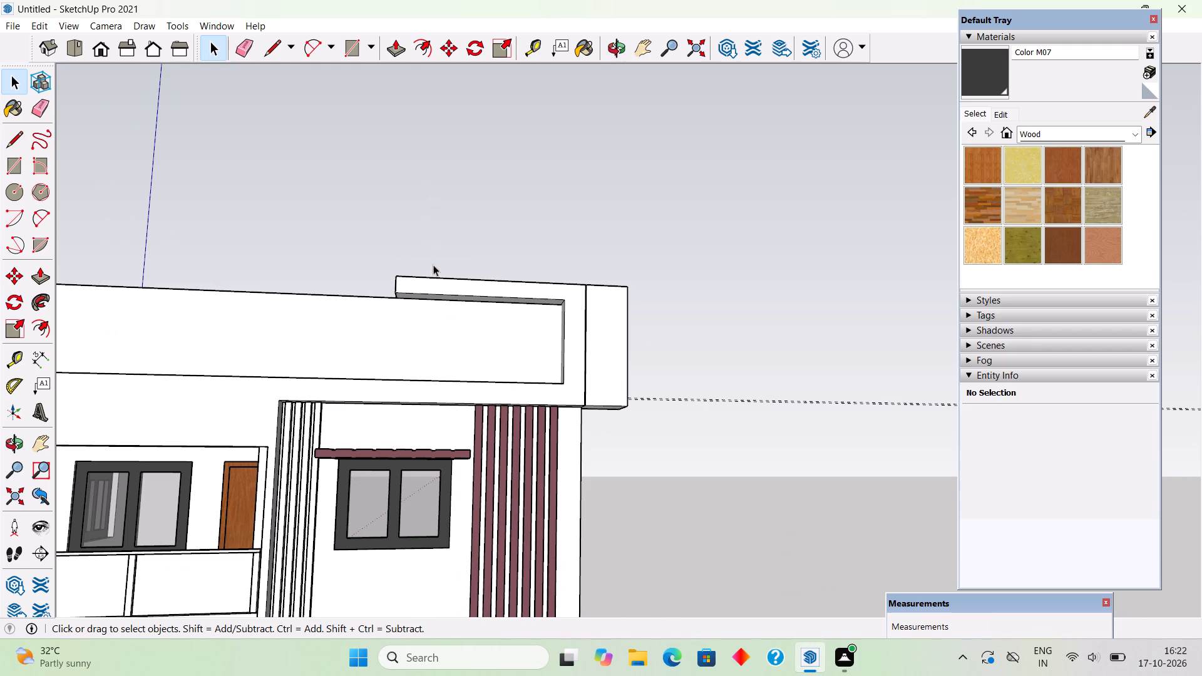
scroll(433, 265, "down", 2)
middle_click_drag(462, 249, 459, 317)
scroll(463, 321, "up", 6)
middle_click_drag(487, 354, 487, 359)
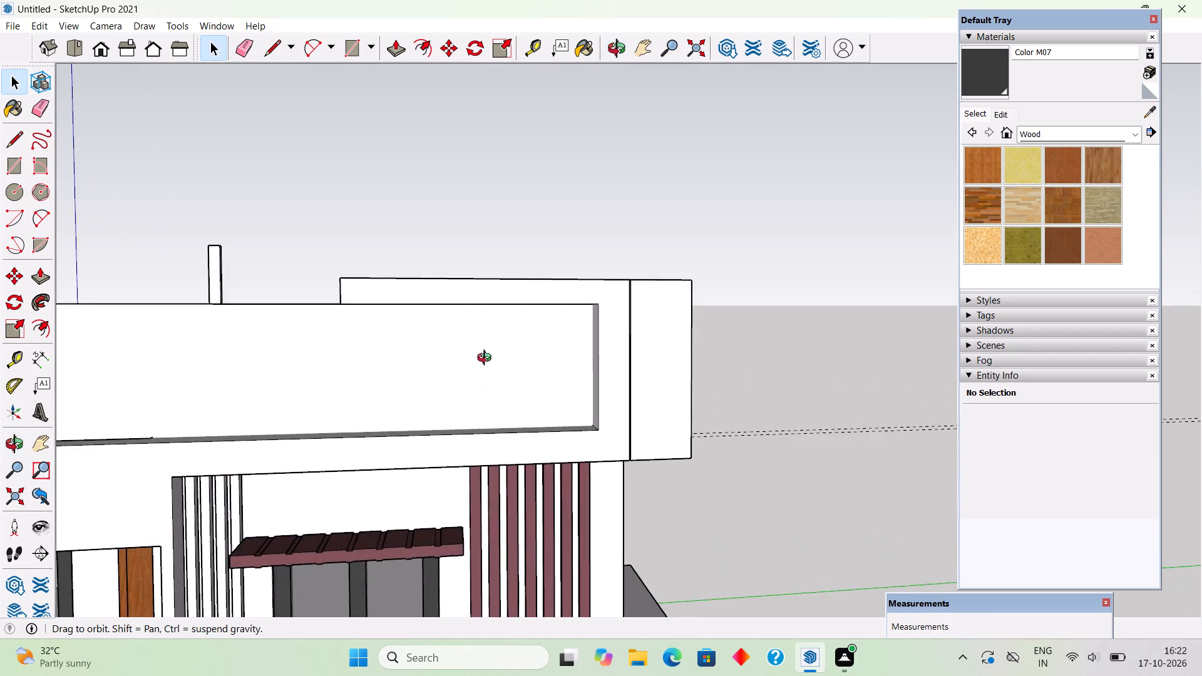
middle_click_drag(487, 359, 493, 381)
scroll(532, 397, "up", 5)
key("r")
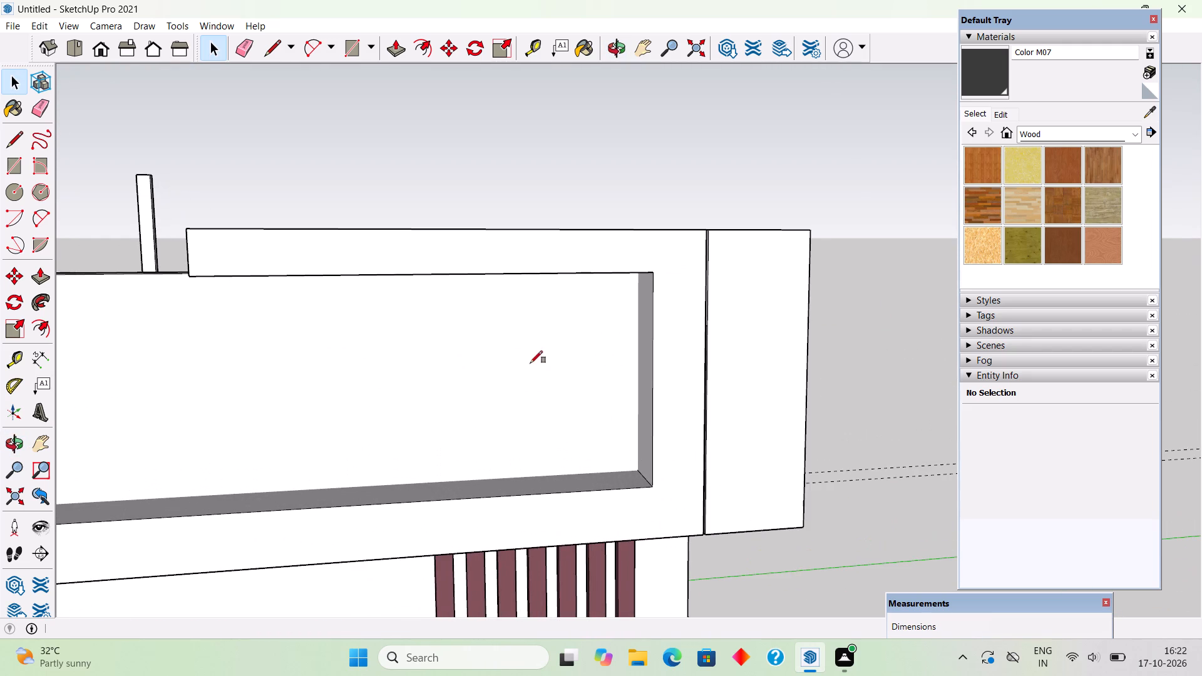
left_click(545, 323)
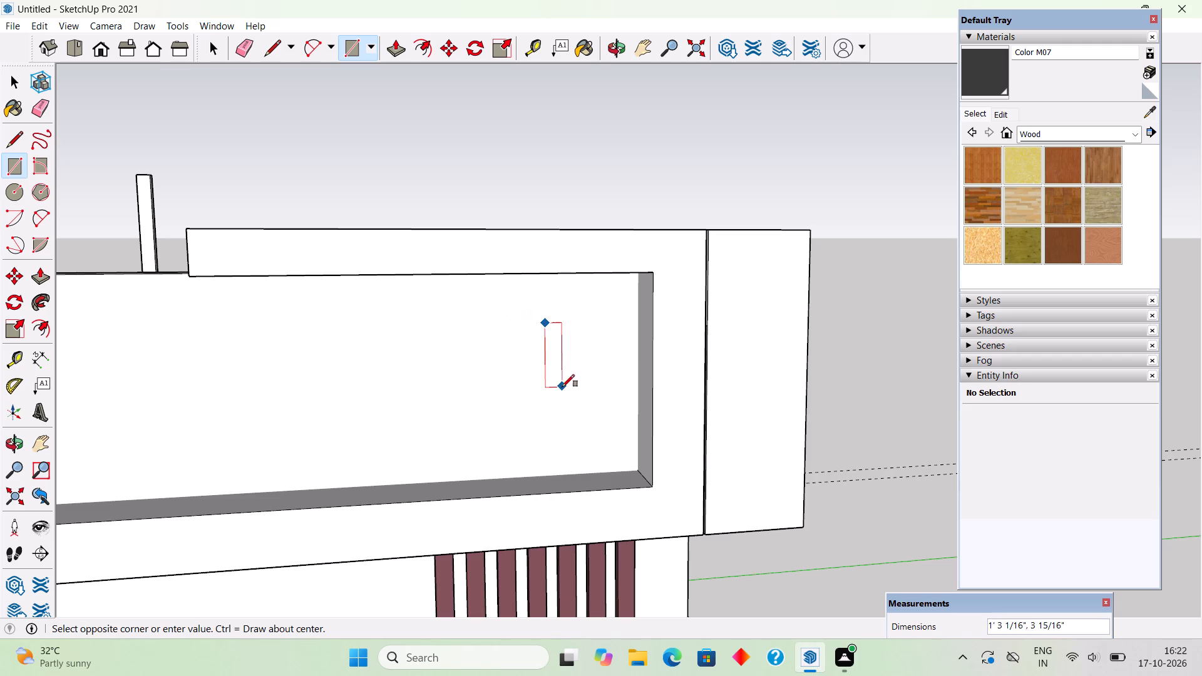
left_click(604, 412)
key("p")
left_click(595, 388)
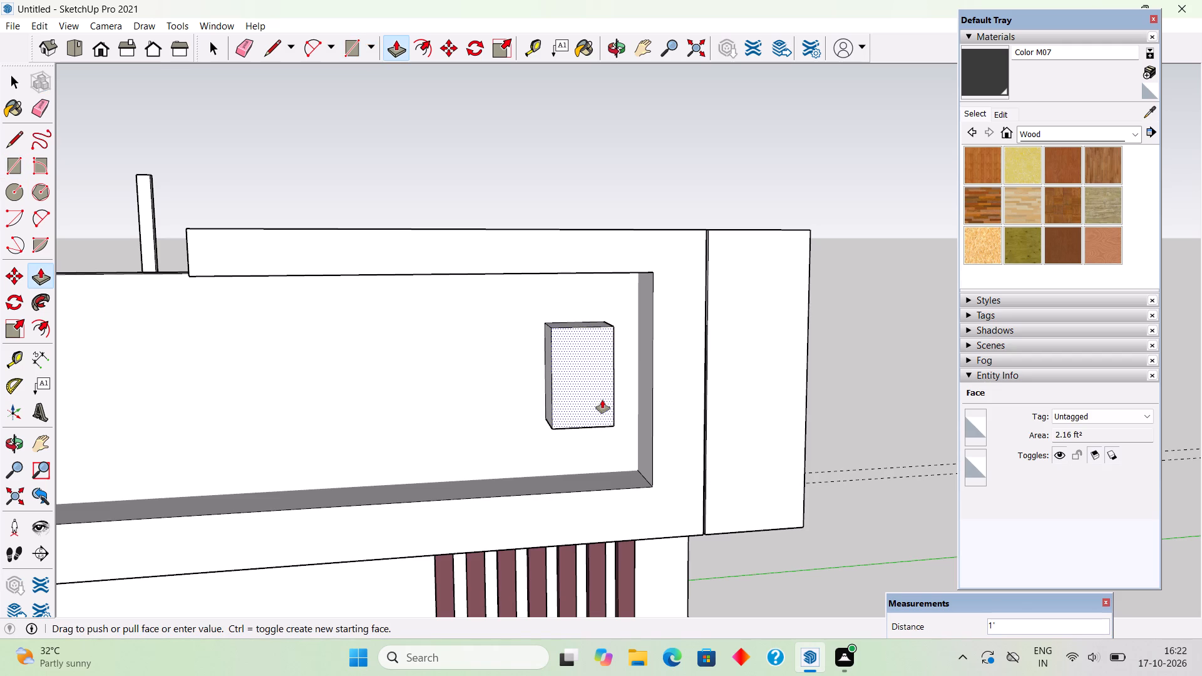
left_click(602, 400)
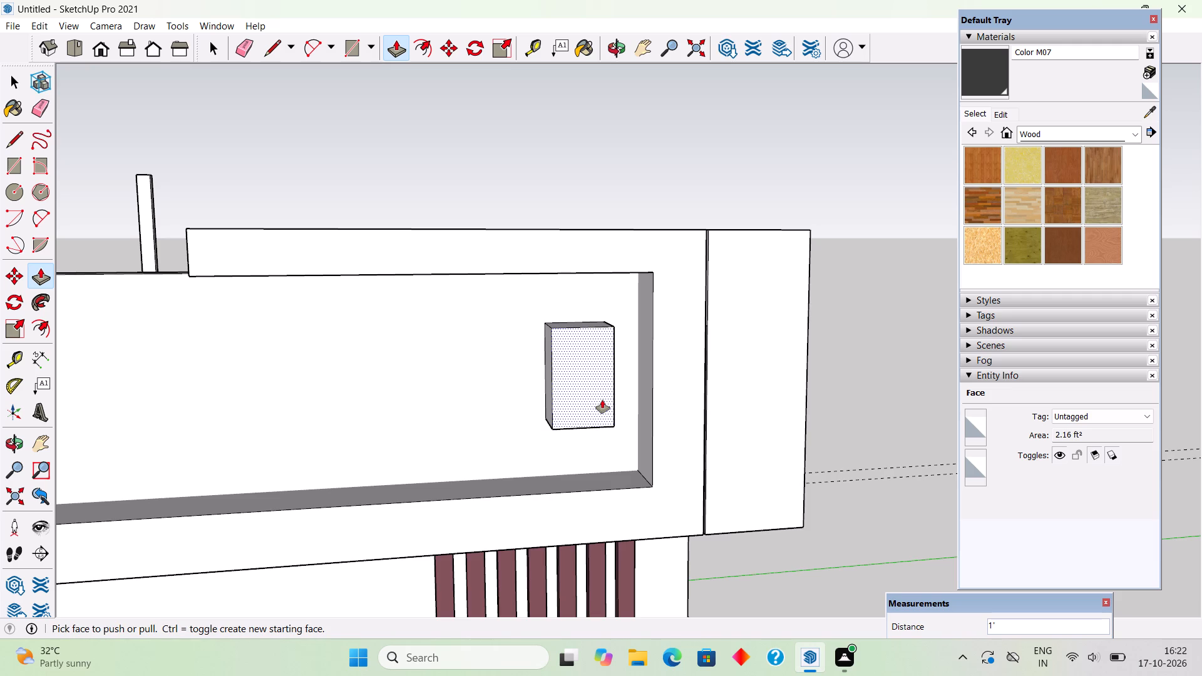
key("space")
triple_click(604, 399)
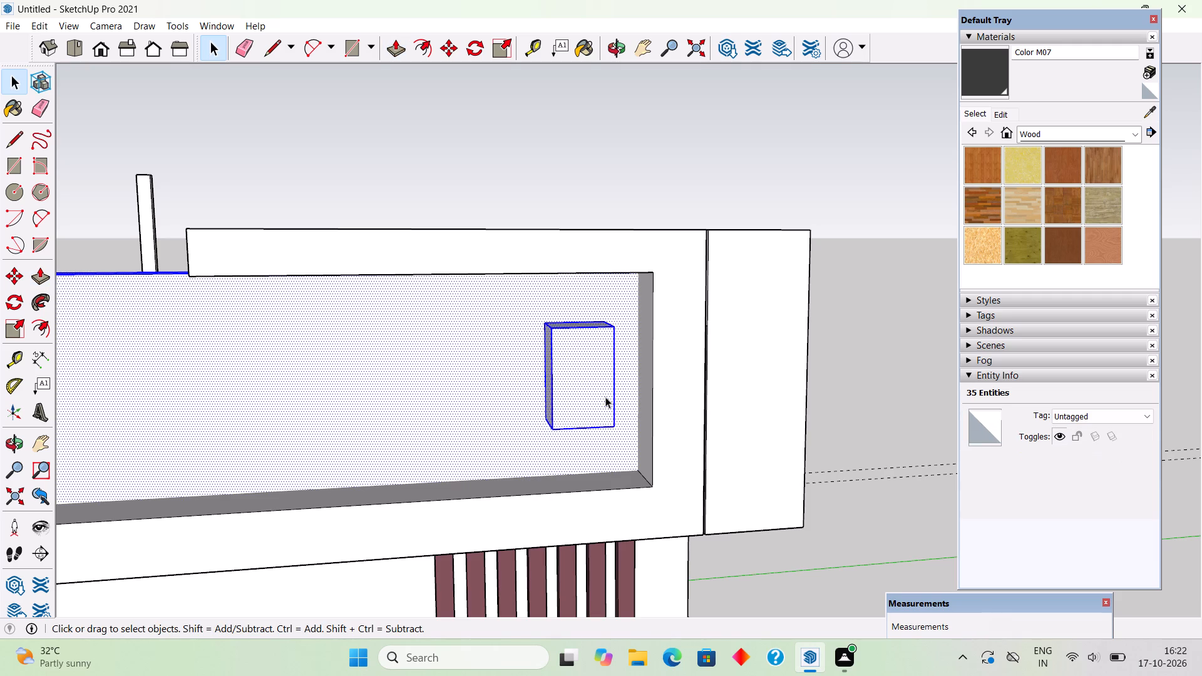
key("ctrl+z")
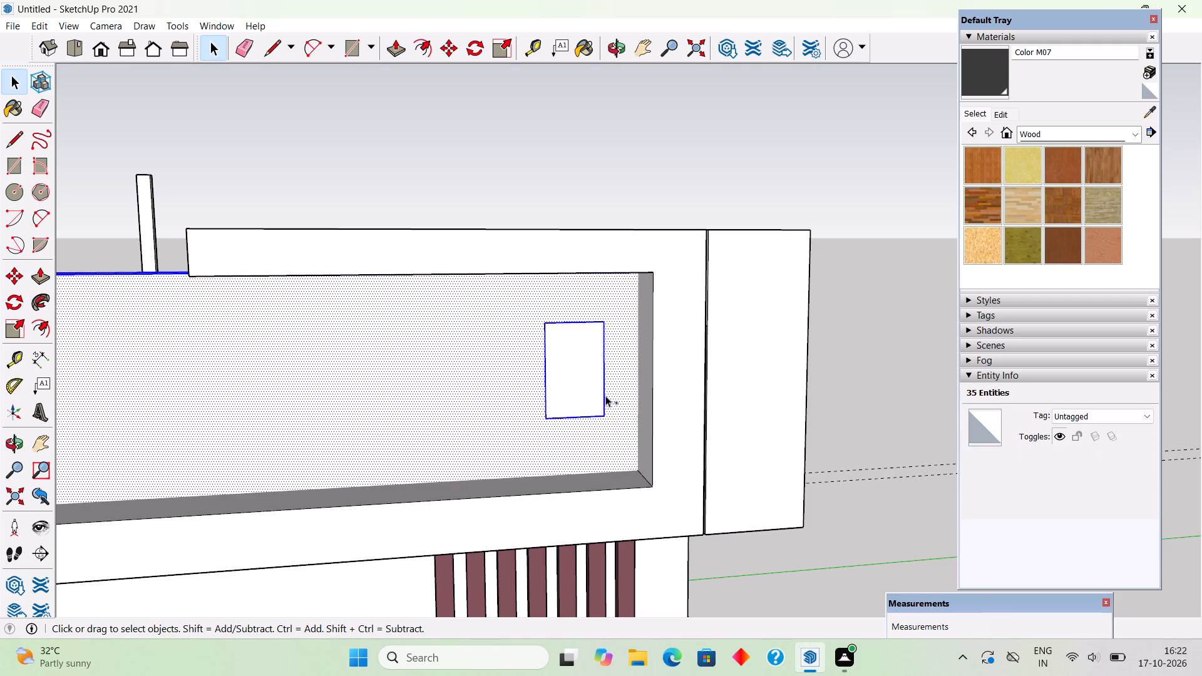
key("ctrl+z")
Make the recessed roof wall behind the overhanging beam and frame into a group.
scroll(605, 396, "down", 9)
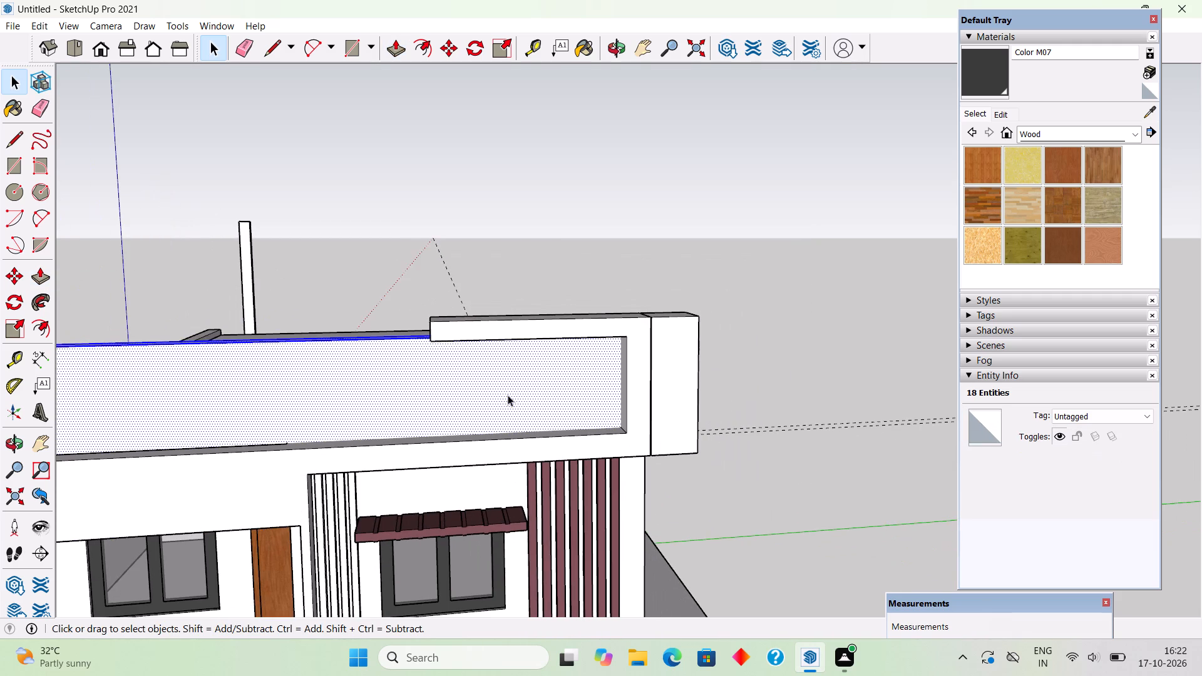
scroll(520, 357, "down", 6)
triple_click(436, 381)
right_click(436, 381)
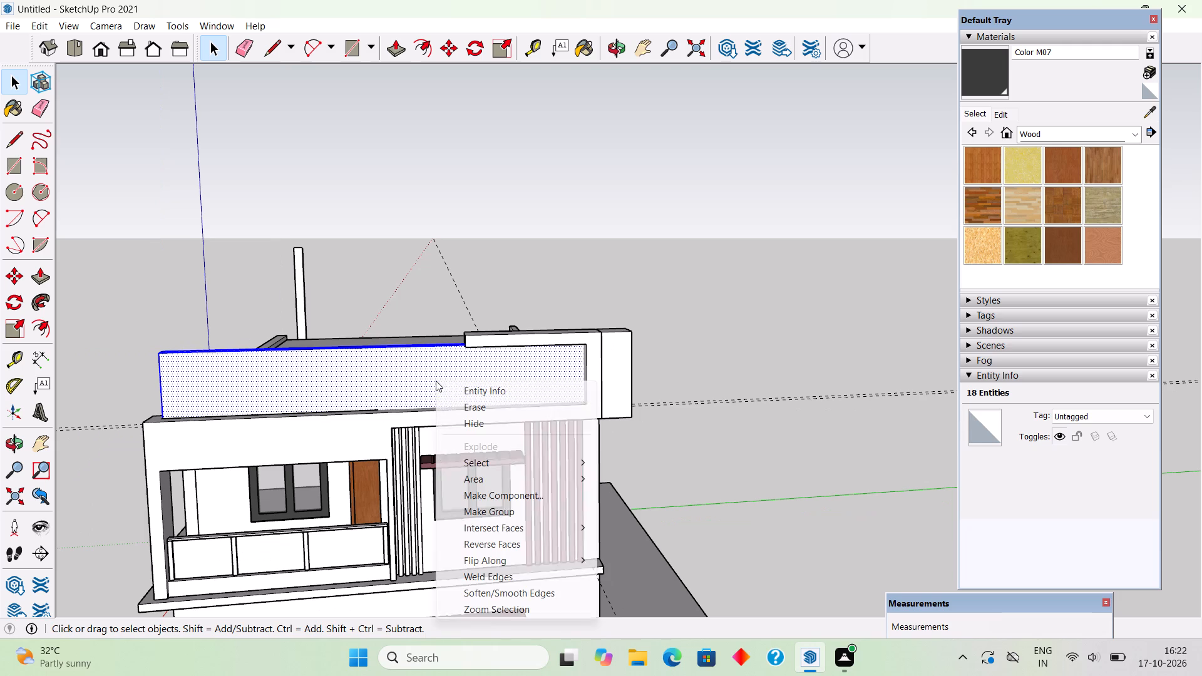
left_click(481, 510)
left_click(562, 253)
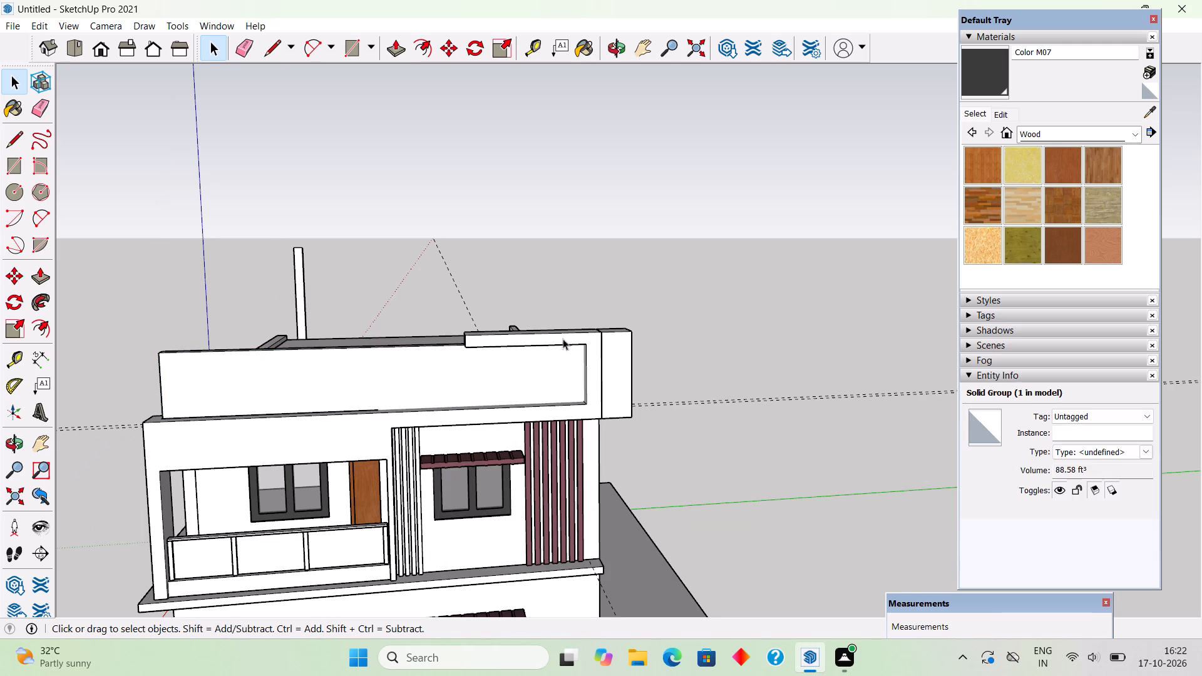
Draw a rectangle about 1' 8" high by 1' wide on the recessed wall near the frame's upright and pull it out about 1' 10".
scroll(543, 387, "up", 5)
middle_click_drag(568, 286, 565, 278)
scroll(556, 347, "up", 9)
middle_click_drag(601, 408, 580, 396)
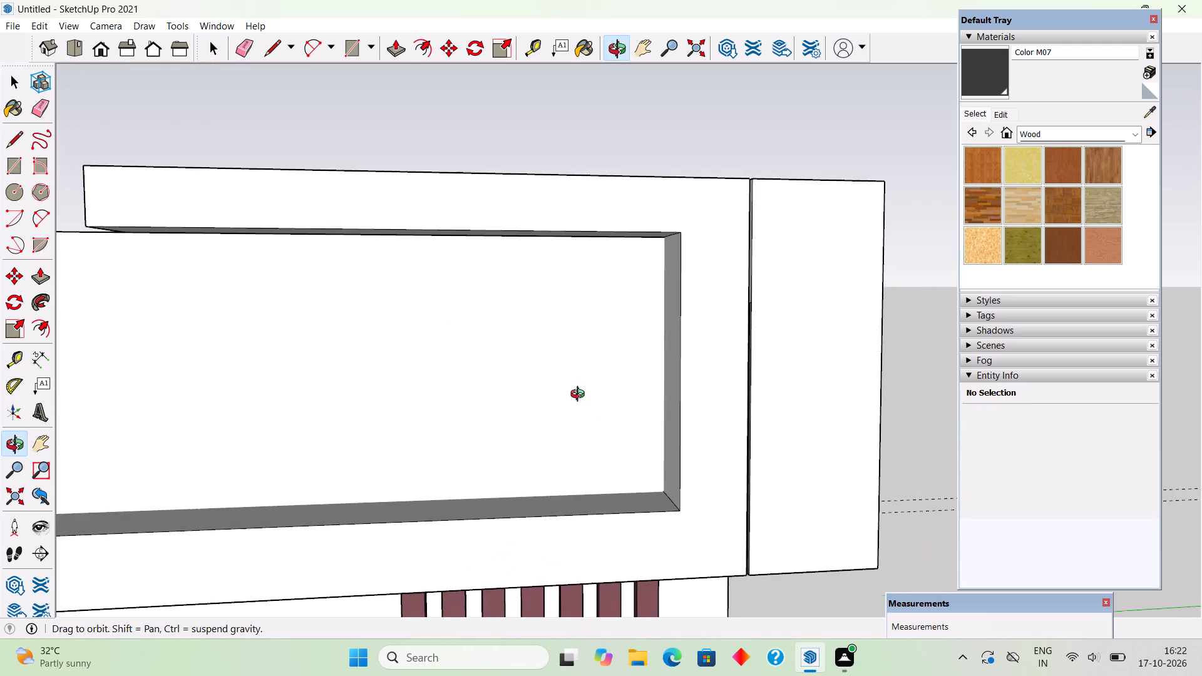
middle_click_drag(580, 396, 576, 393)
key("r")
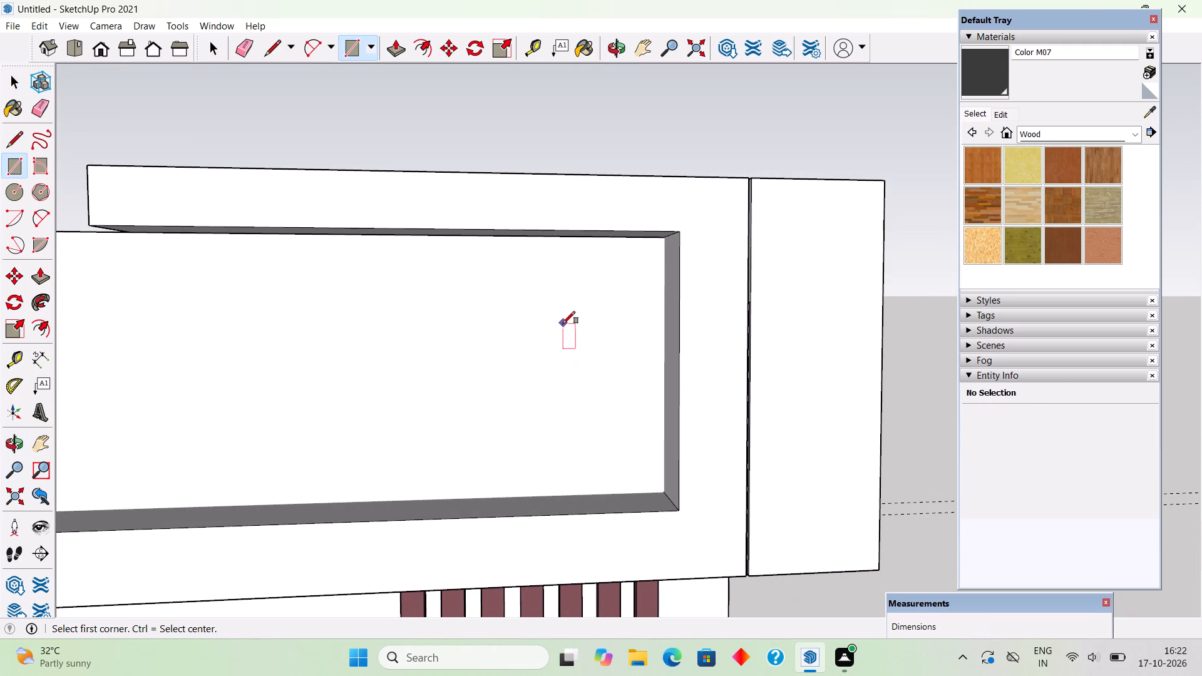
left_click(557, 305)
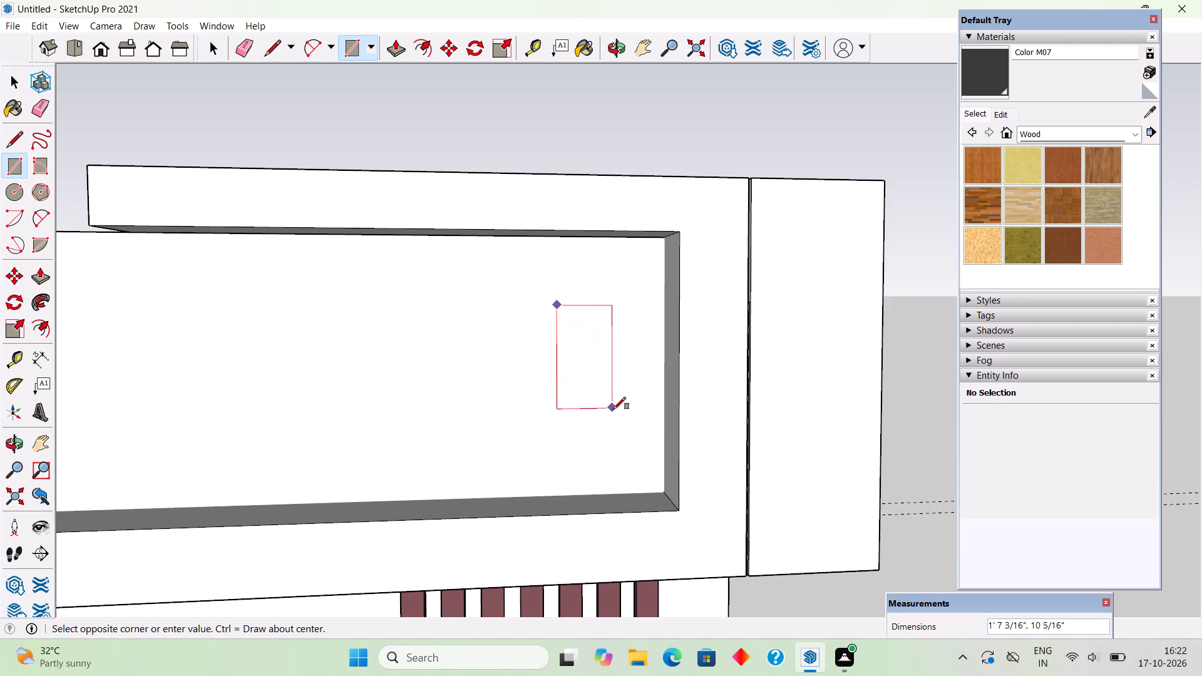
left_click(623, 414)
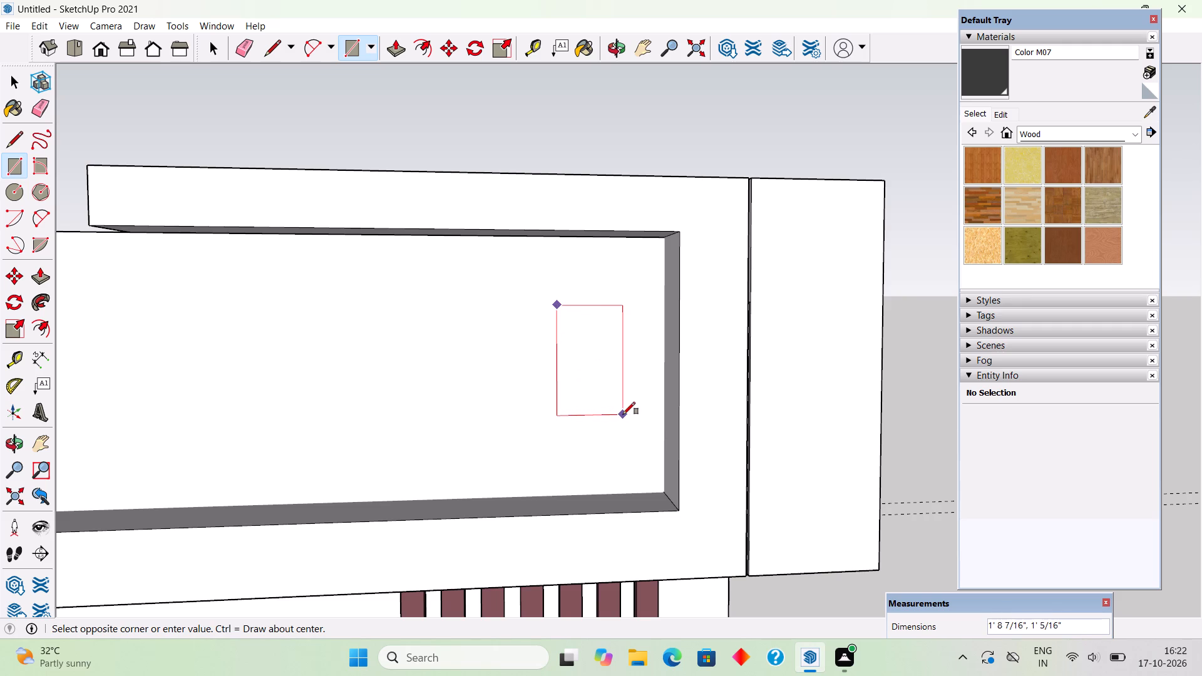
key("p")
left_click(615, 391)
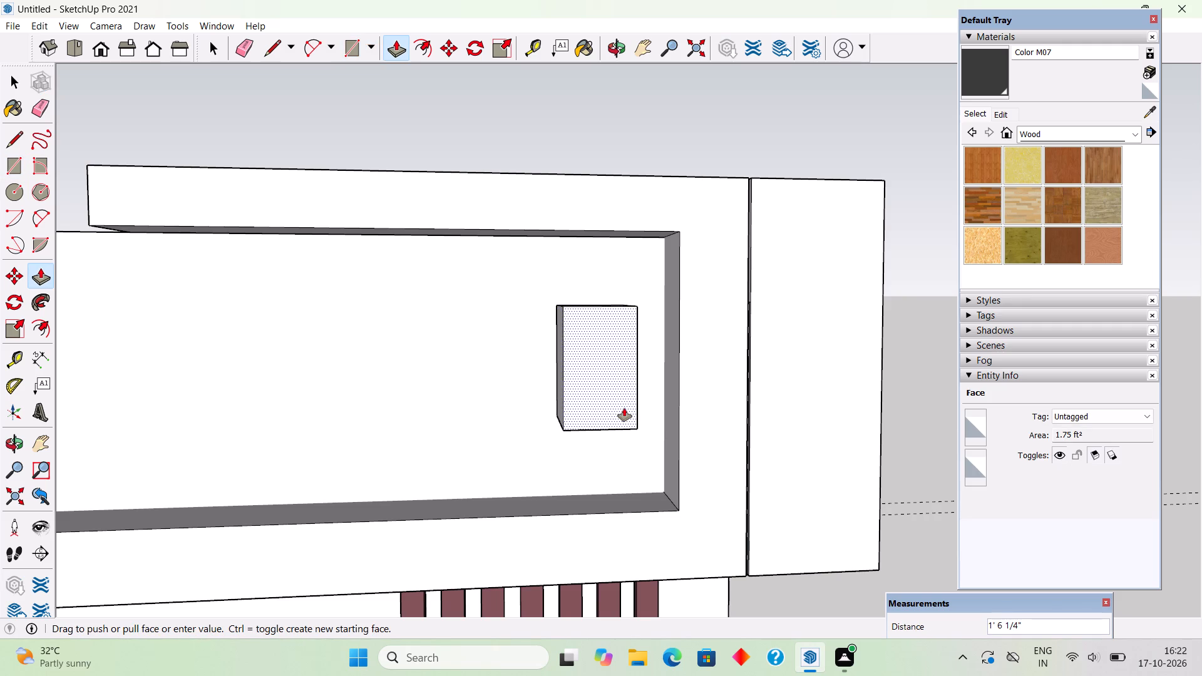
left_click(629, 410)
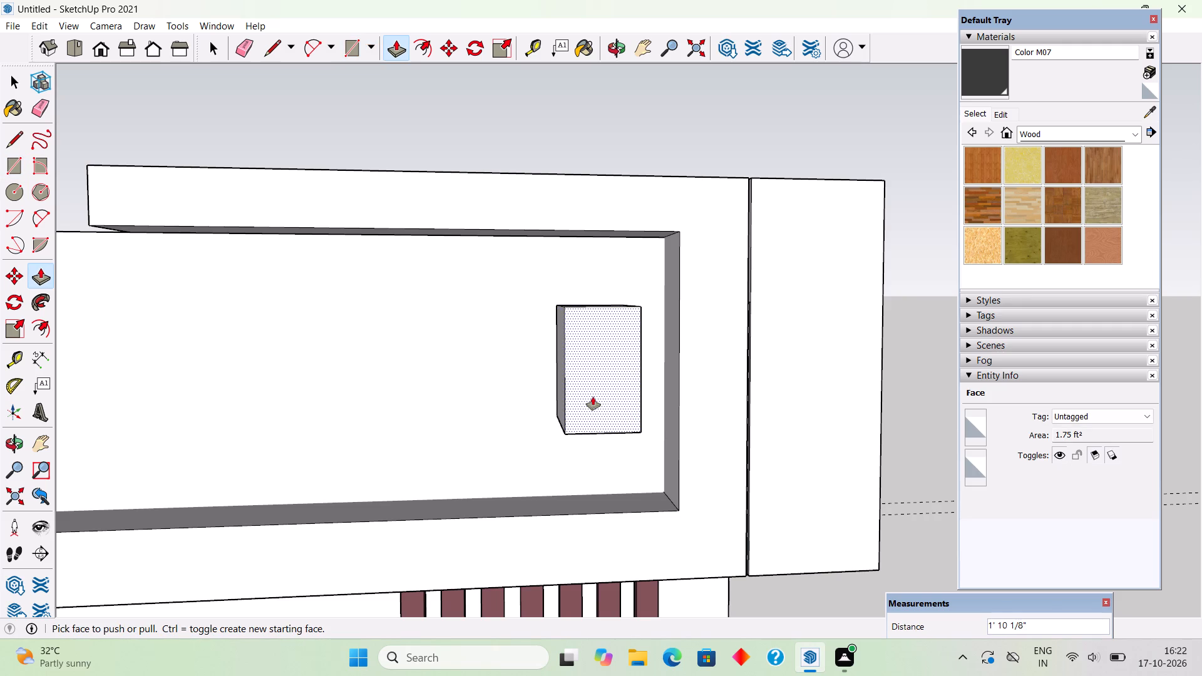
Make the new small block on the recessed wall into a group.
key("space")
triple_click(592, 397)
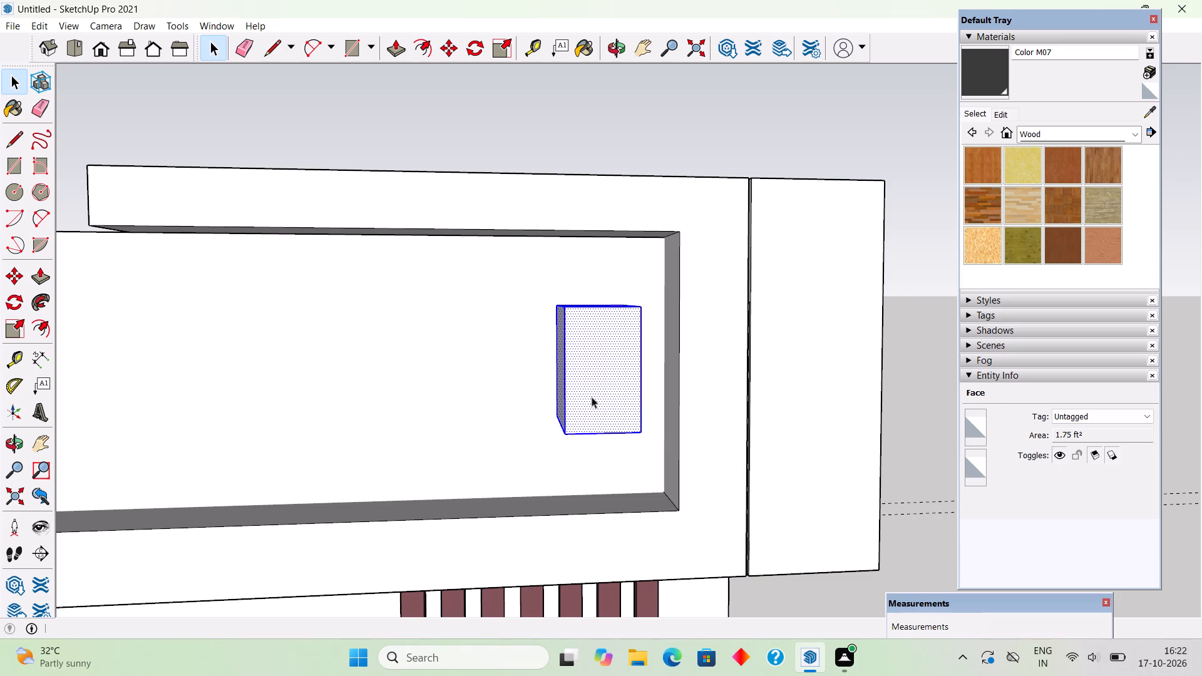
right_click(592, 397)
left_click(619, 533)
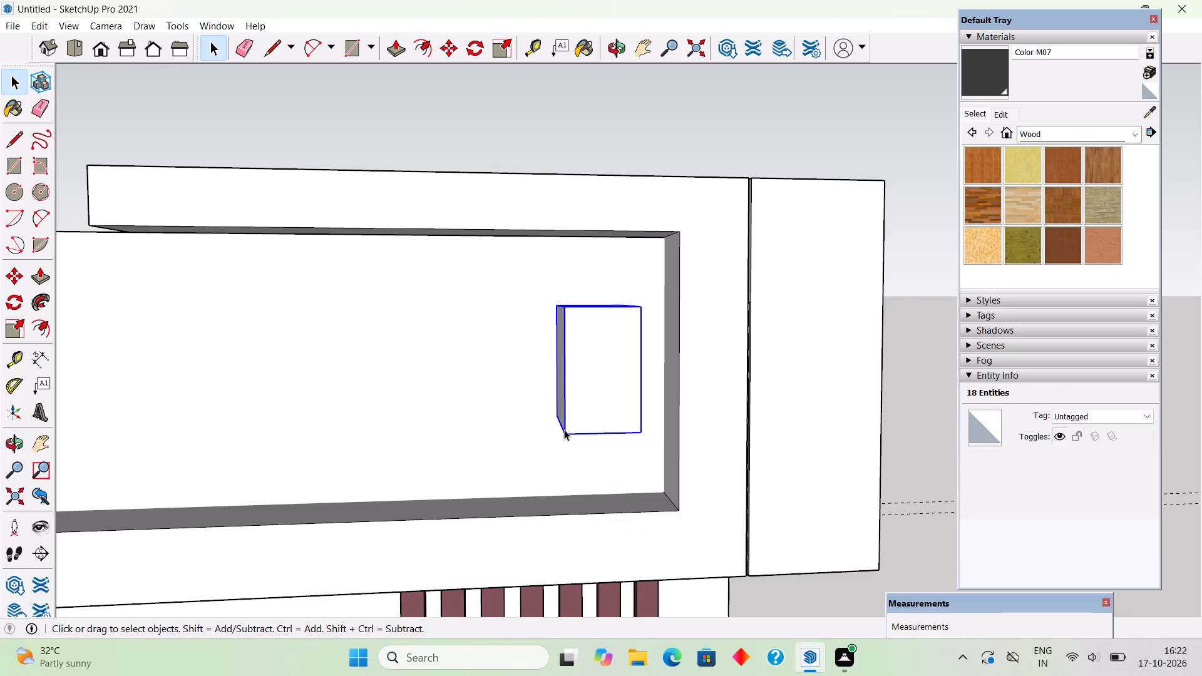
Shorten the grouped block's projection by pushing its front face back about 7", and again by about 6".
scroll(756, 436, "down", 3)
scroll(592, 351, "down", 5)
middle_click_drag(562, 402, 625, 419)
scroll(645, 387, "up", 2)
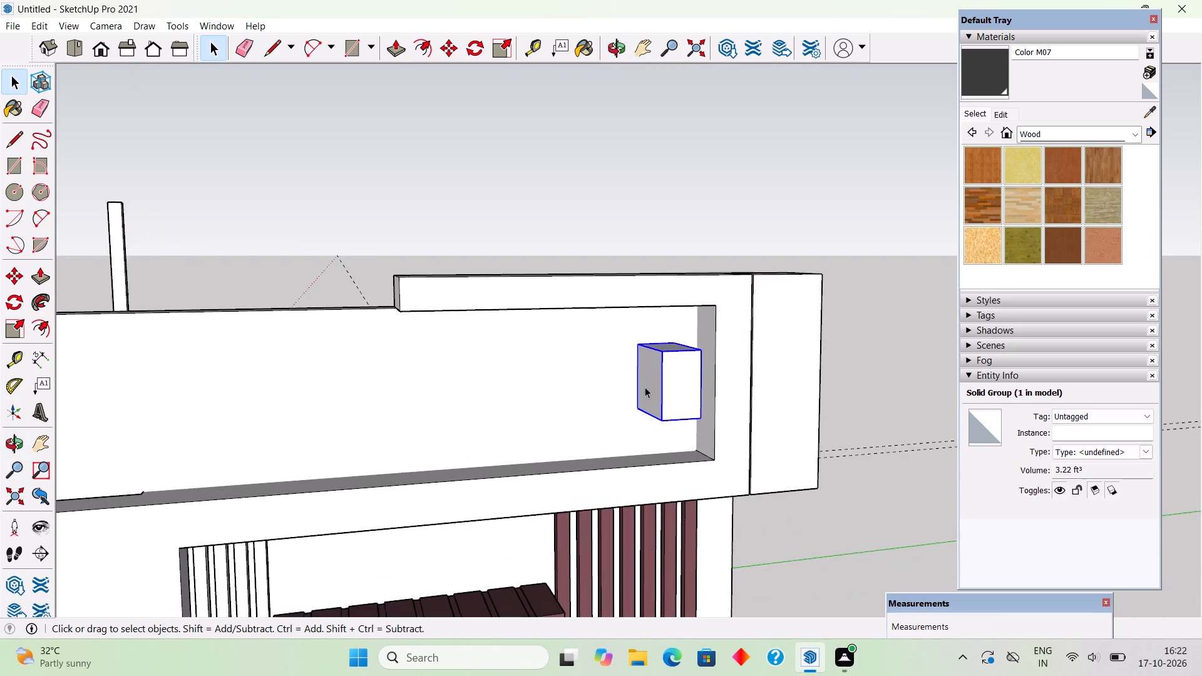
middle_click_drag(667, 393, 828, 394)
scroll(766, 381, "up", 4)
middle_click_drag(740, 378, 783, 408)
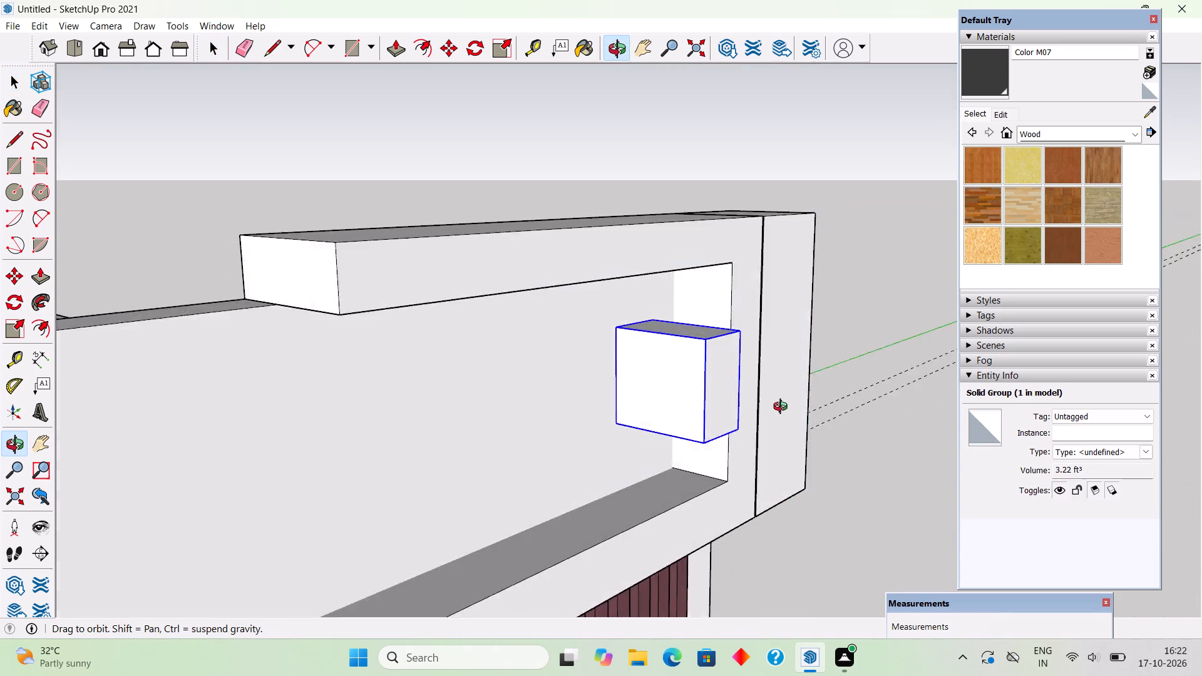
middle_click_drag(783, 408, 863, 414)
scroll(784, 374, "up", 4)
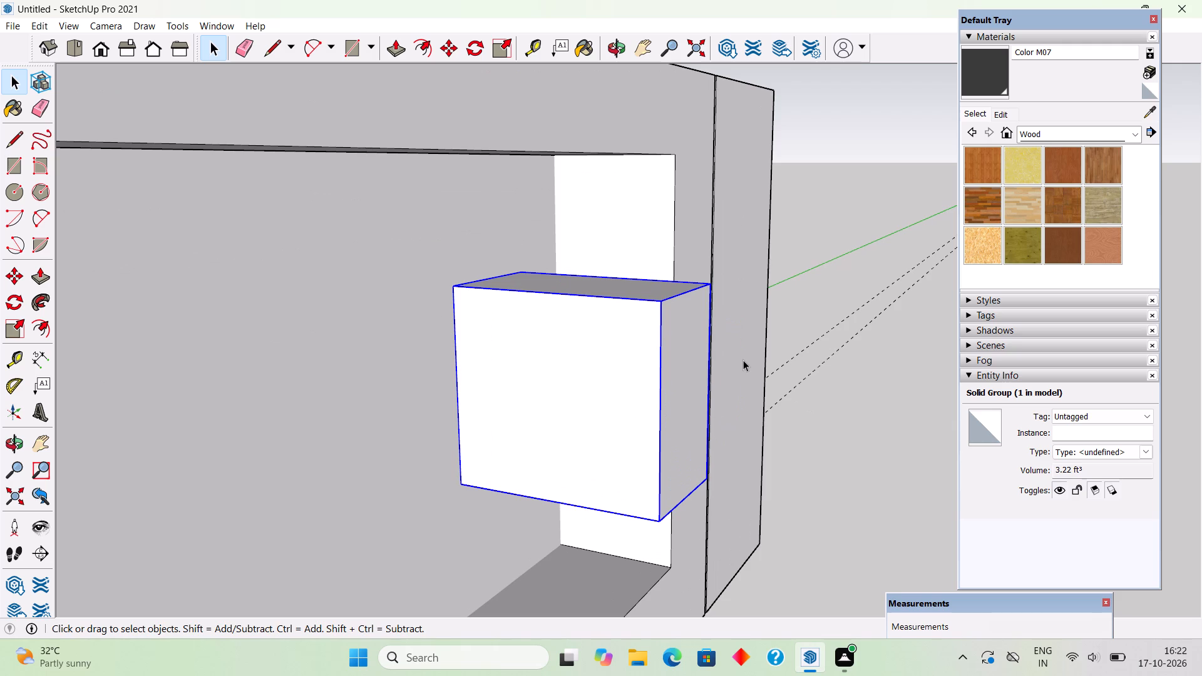
key("p")
key("space")
triple_click(689, 383)
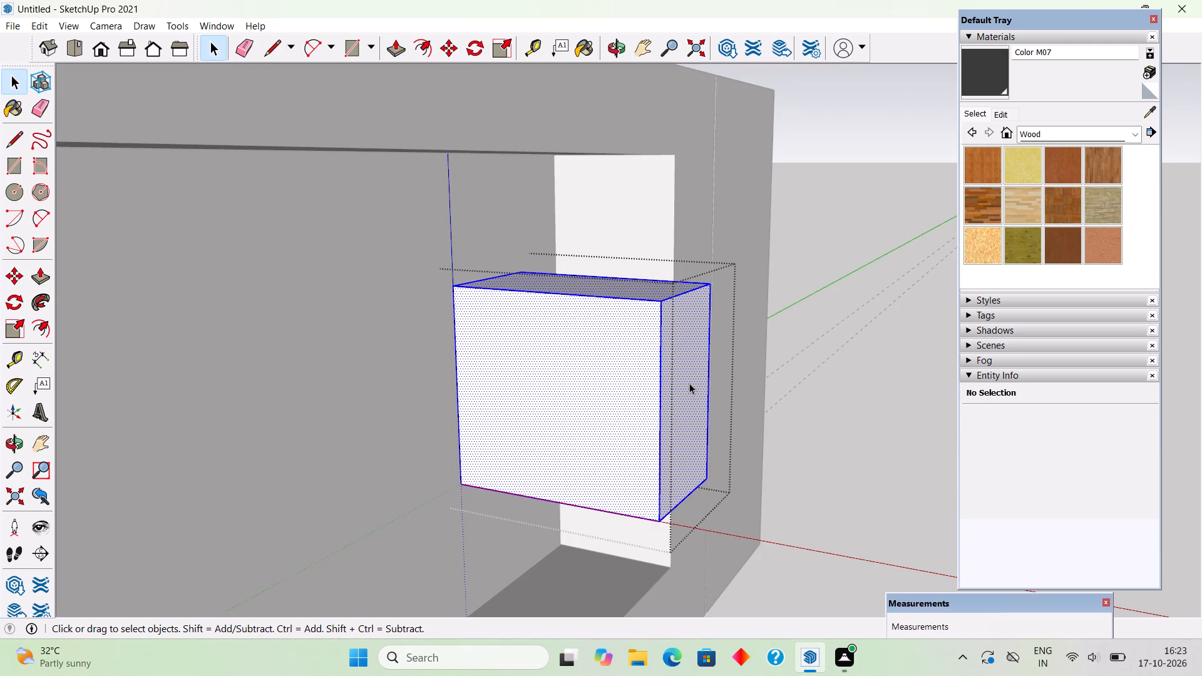
key("p")
left_click(689, 383)
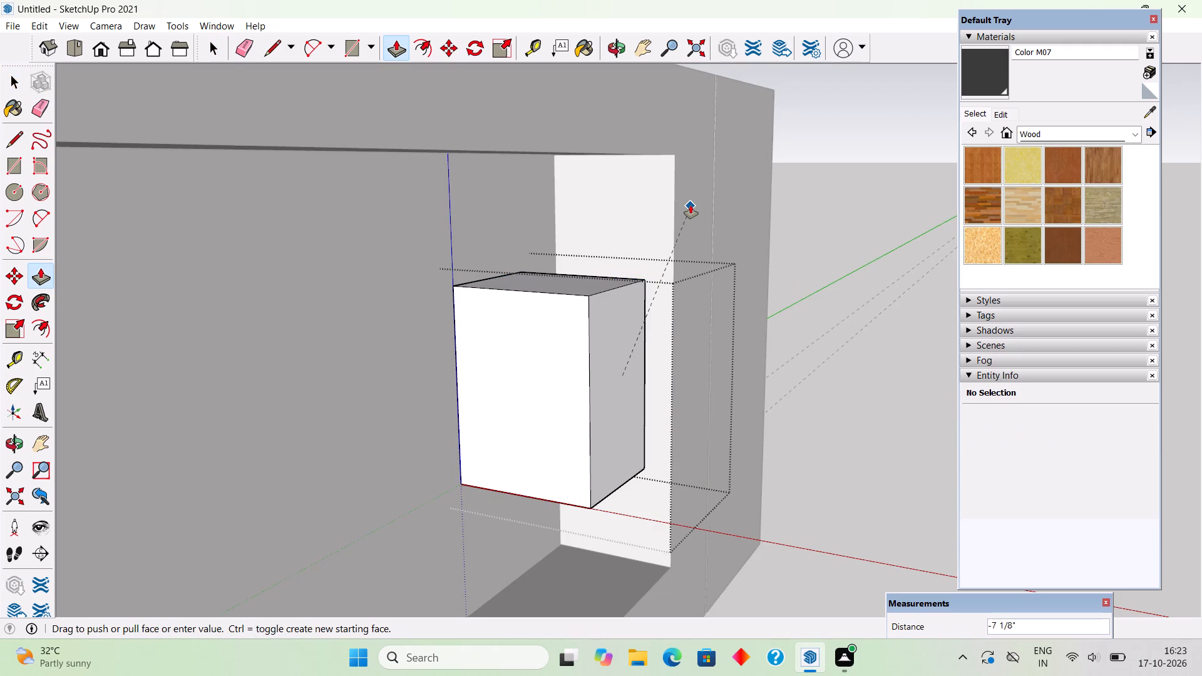
left_click(691, 205)
left_click(626, 345)
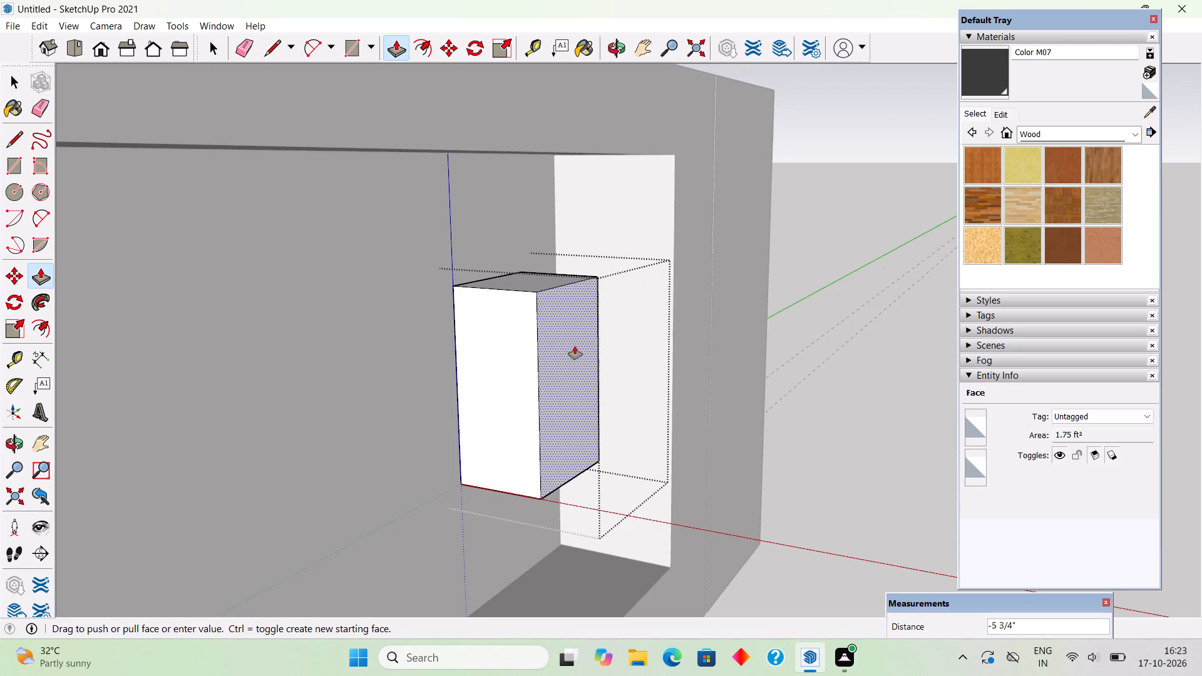
left_click(575, 346)
key("space")
Leave the small block's group and copy the block 1.5' along the green axis on the recessed wall.
double_click(575, 346)
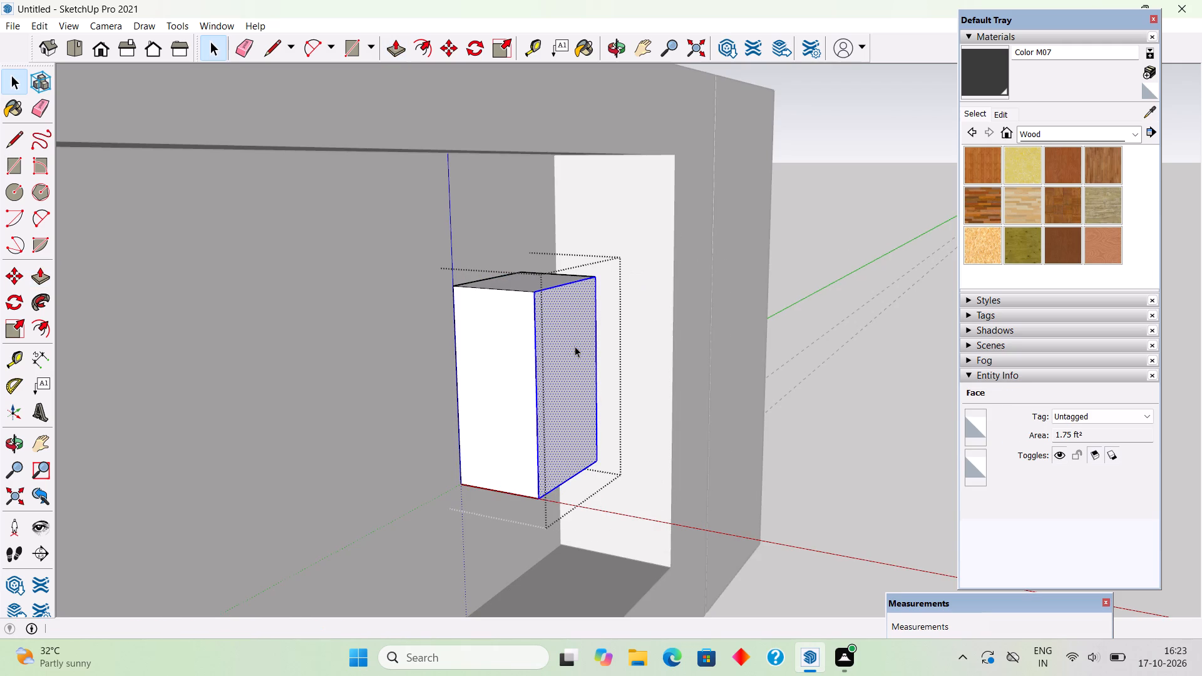
left_click(838, 259)
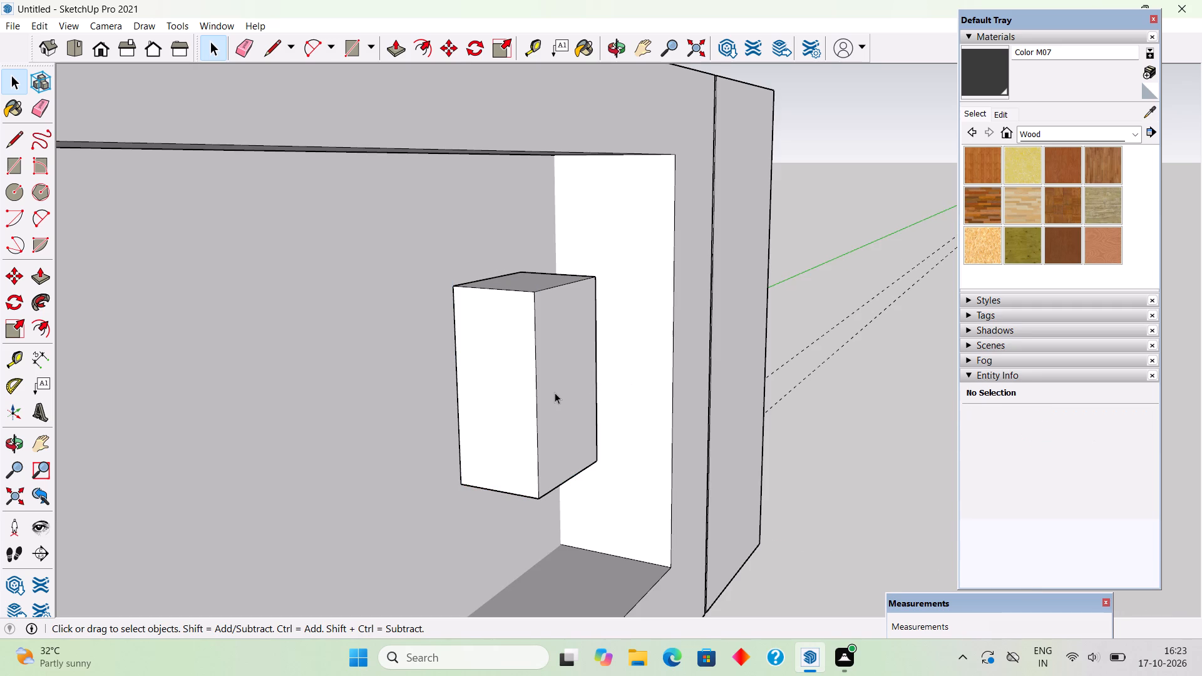
key("m")
left_click(555, 392)
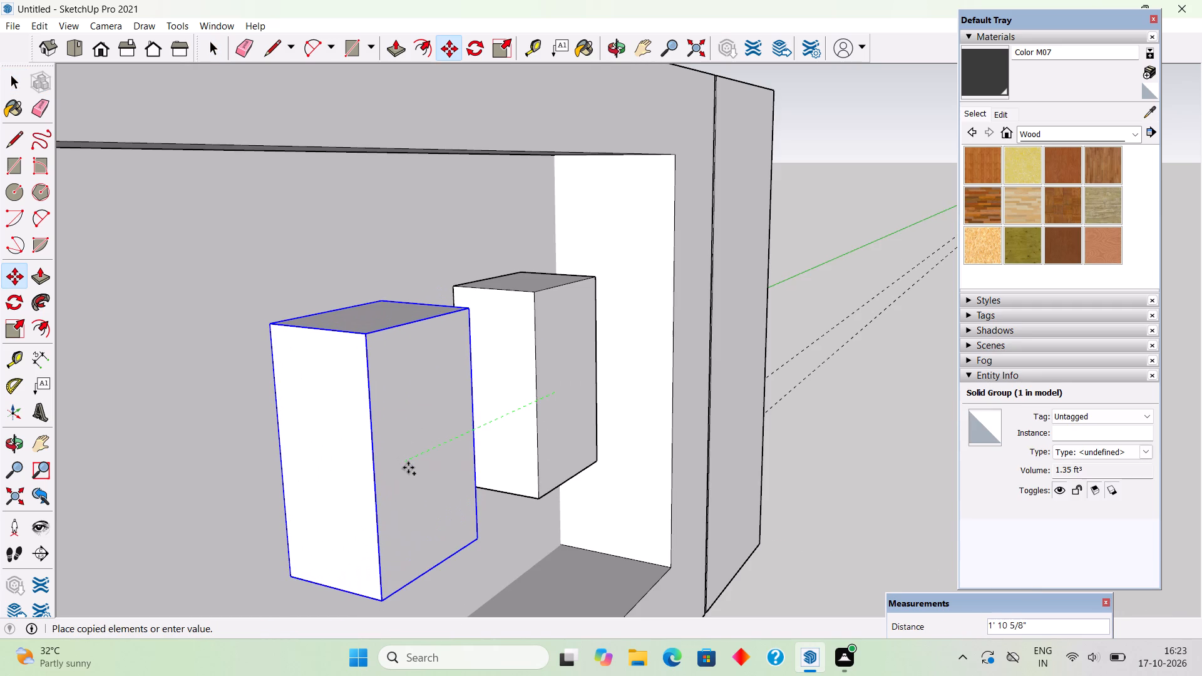
key("Return")
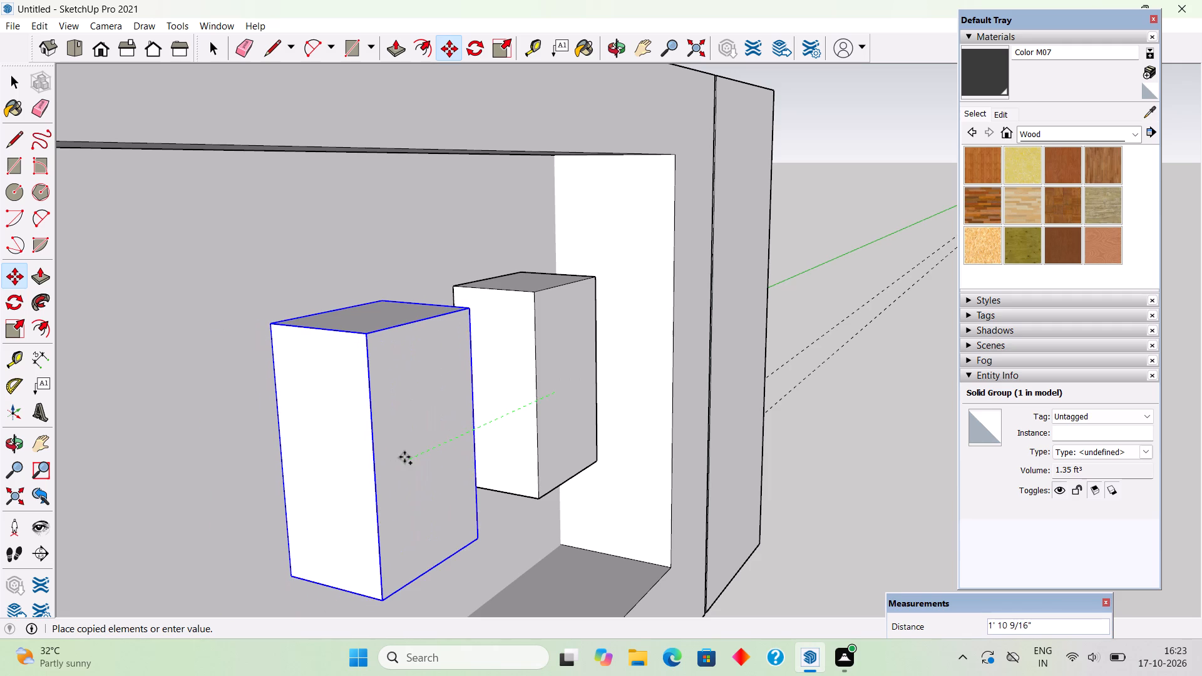
key("1")
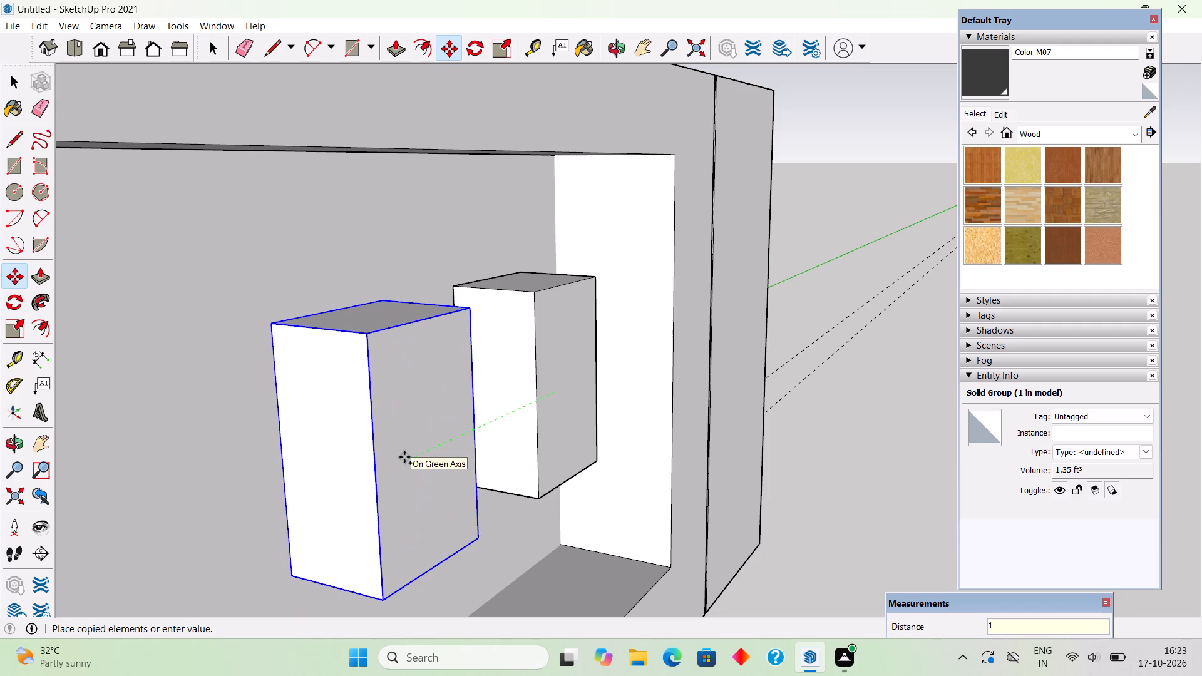
type(".5'")
key("Return")
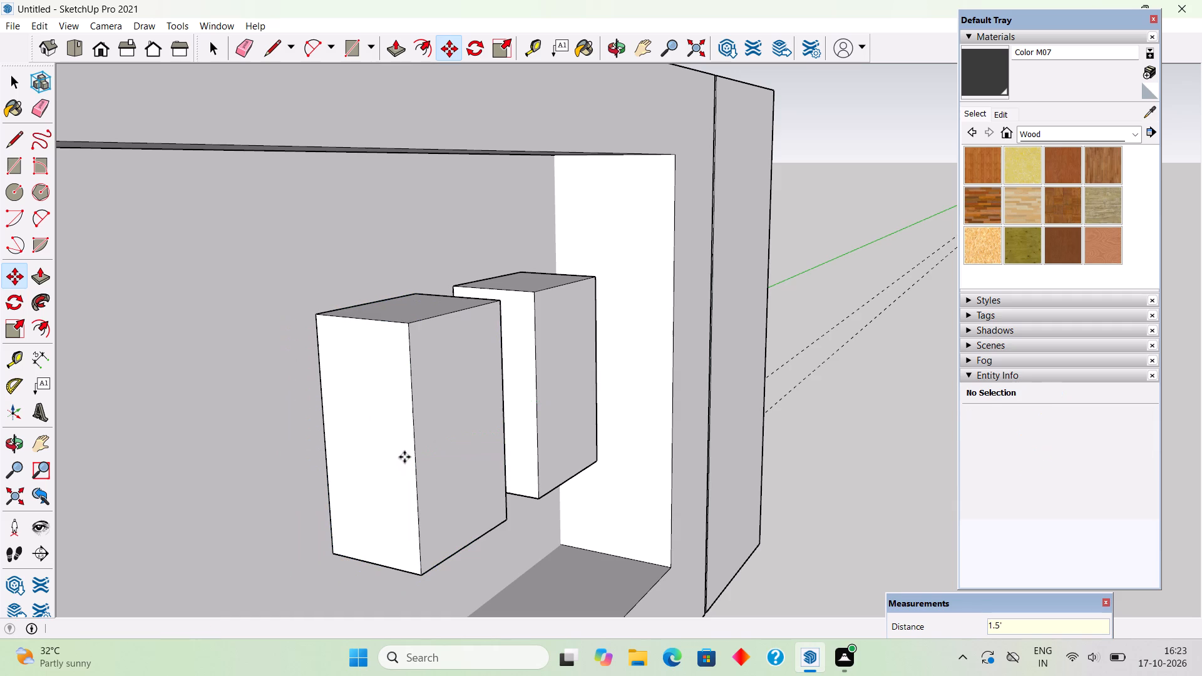
Copy the second small block another 1.5' along the green axis to make a third block.
left_click(404, 457)
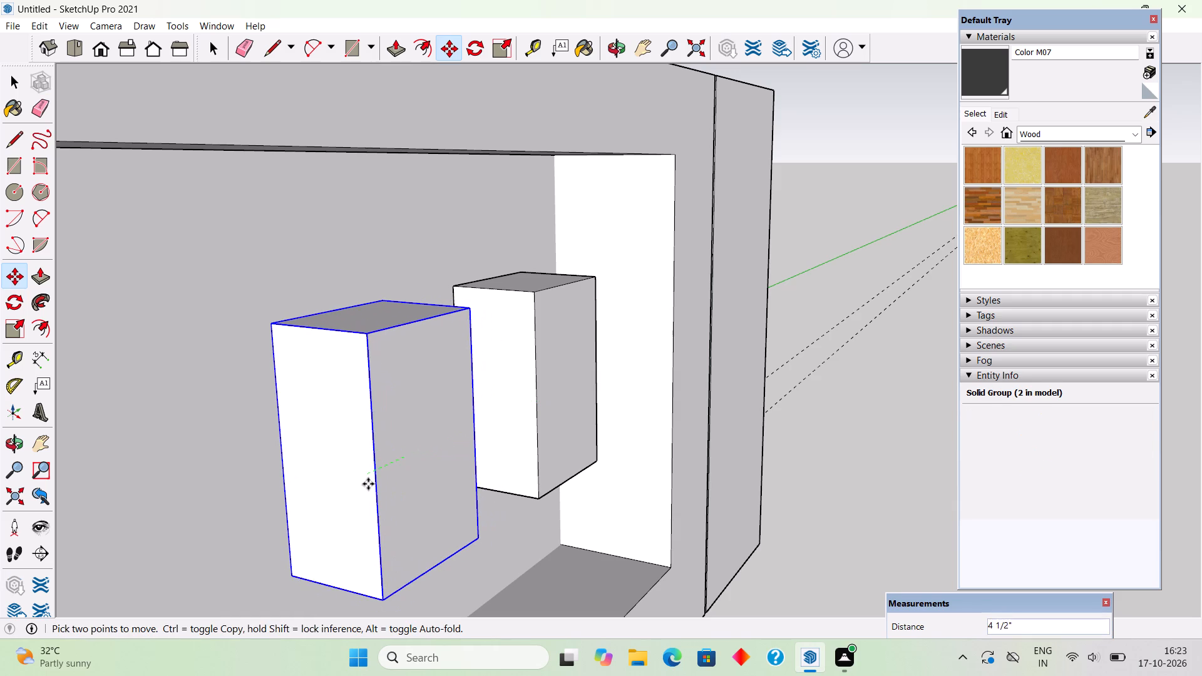
scroll(325, 490, "down", 3)
scroll(354, 430, "down", 5)
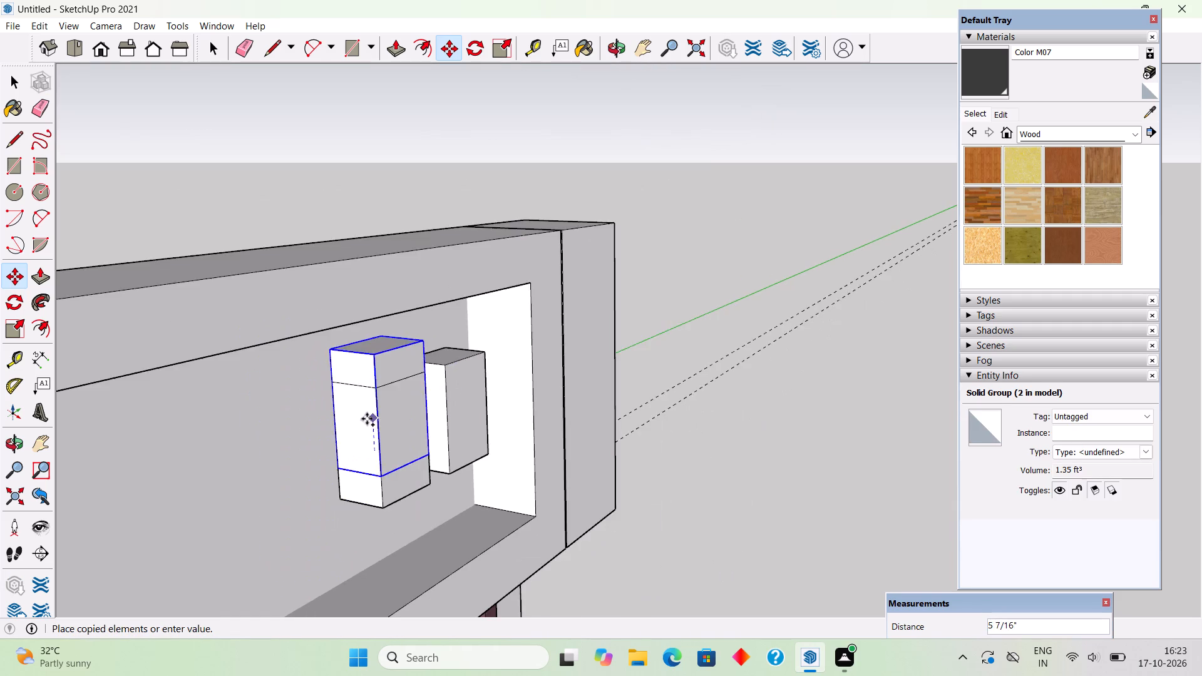
scroll(367, 419, "down", 10)
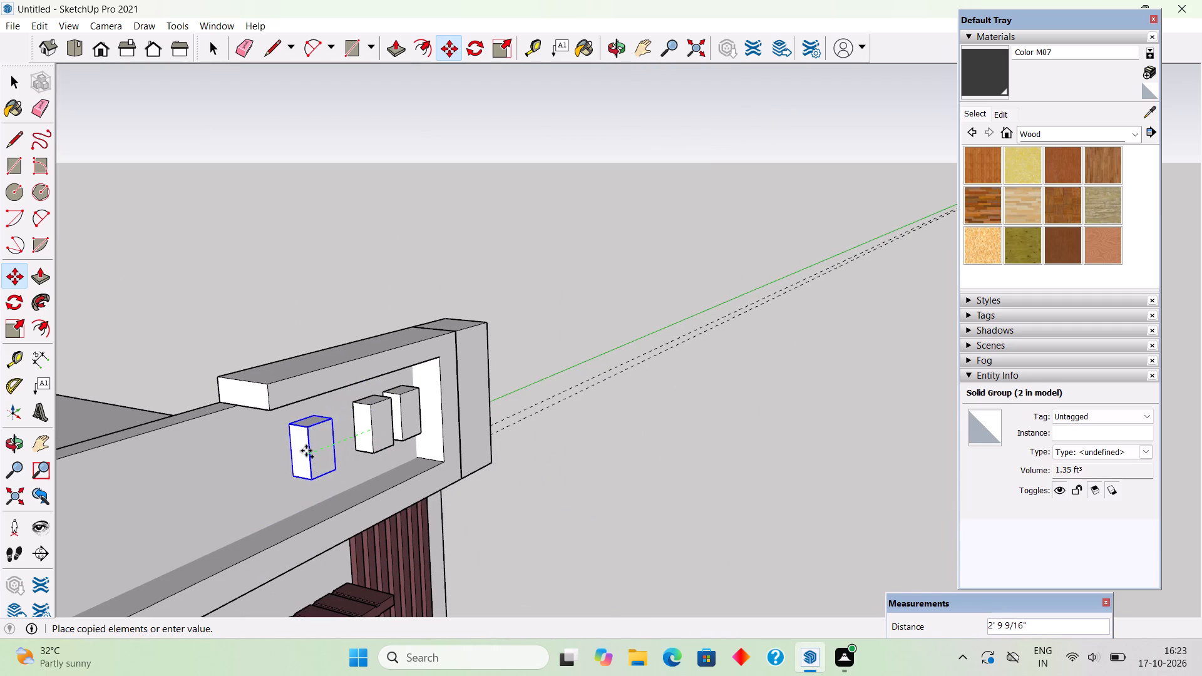
type("1.5'")
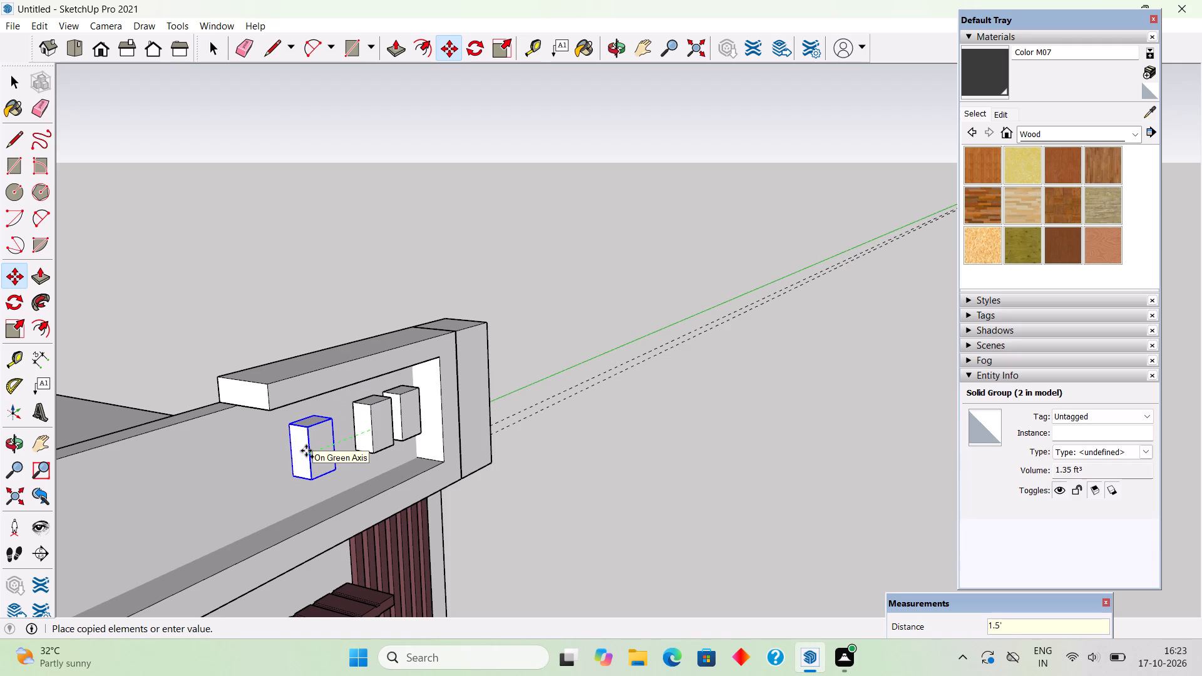
key("Return")
key("space")
Examine the whole front facade with the row of small blocks on the roof wall.
scroll(306, 450, "down", 5)
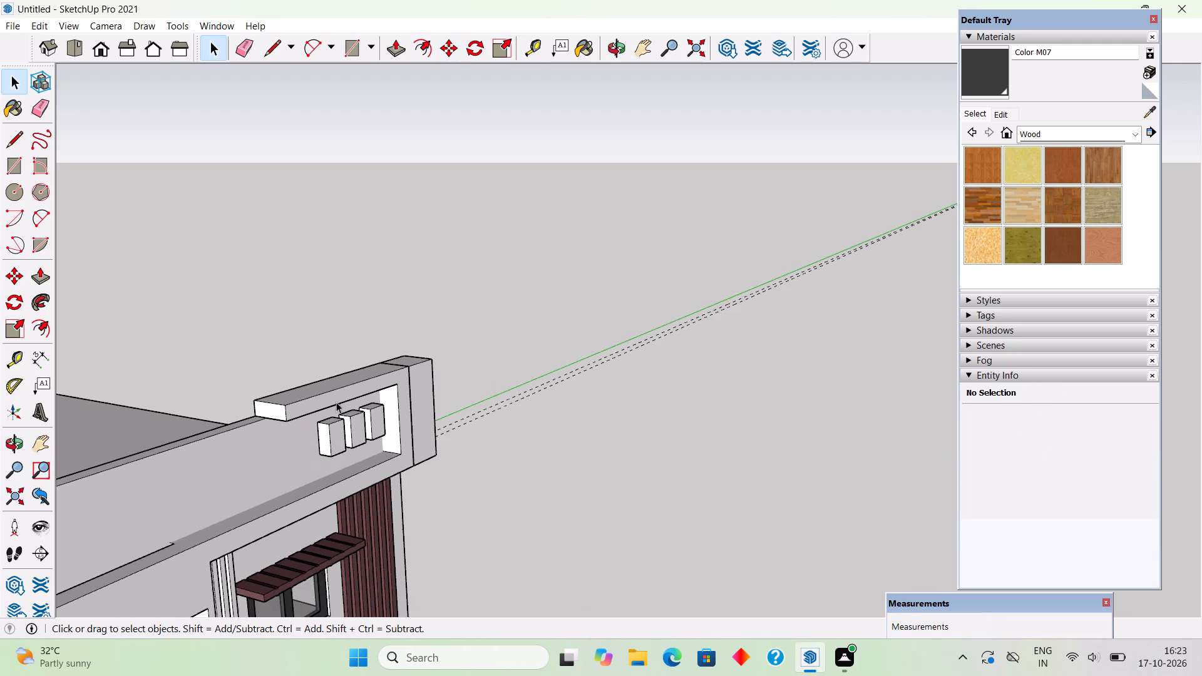
middle_click_drag(364, 414, 206, 296)
scroll(206, 296, "down", 8)
scroll(295, 443, "down", 3)
middle_click_drag(289, 450, 185, 449)
scroll(185, 449, "up", 7)
middle_click_drag(260, 465, 168, 469)
scroll(168, 469, "down", 4)
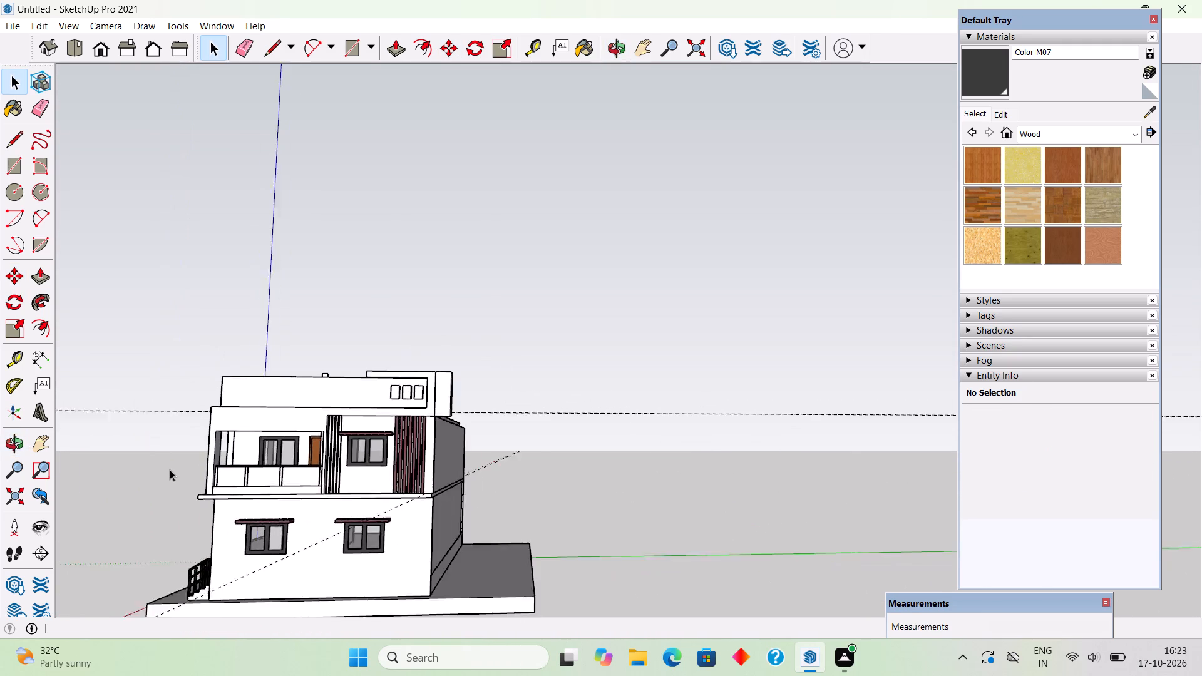
middle_click_drag(296, 304, 285, 411)
scroll(290, 536, "up", 5)
scroll(394, 260, "down", 5)
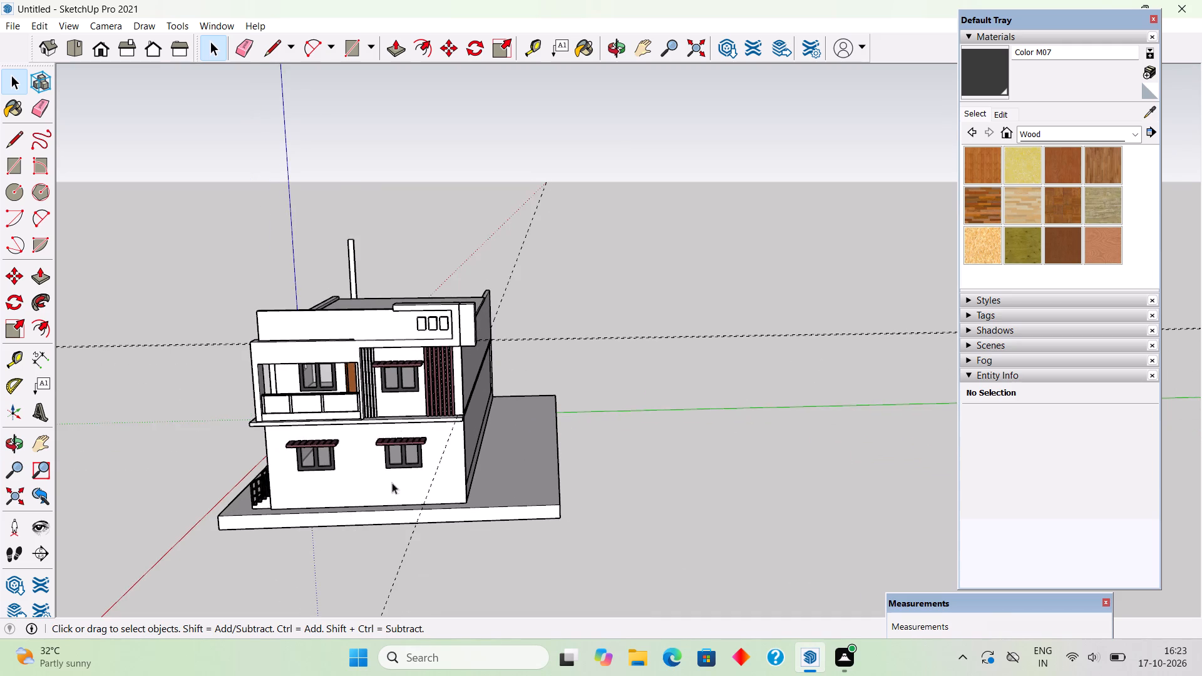
scroll(377, 538, "up", 4)
middle_click_drag(407, 545, 500, 528)
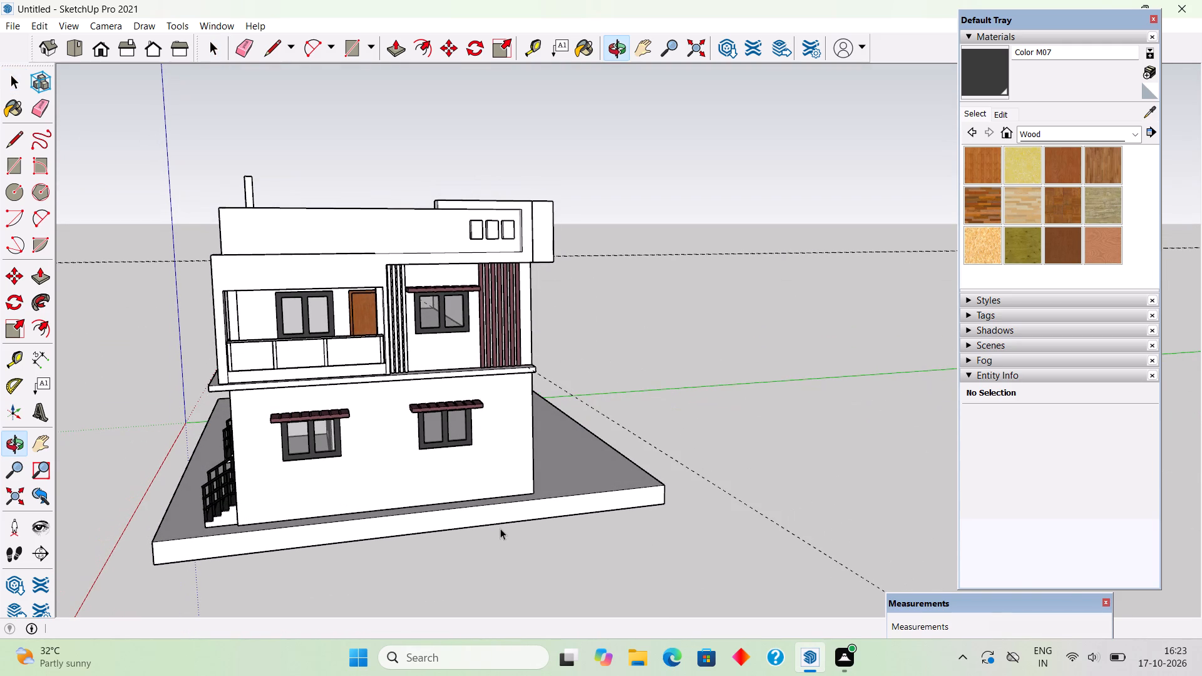
Move the small block farthest from the frame's upright 1' further away along the recessed wall.
scroll(478, 196, "up", 4)
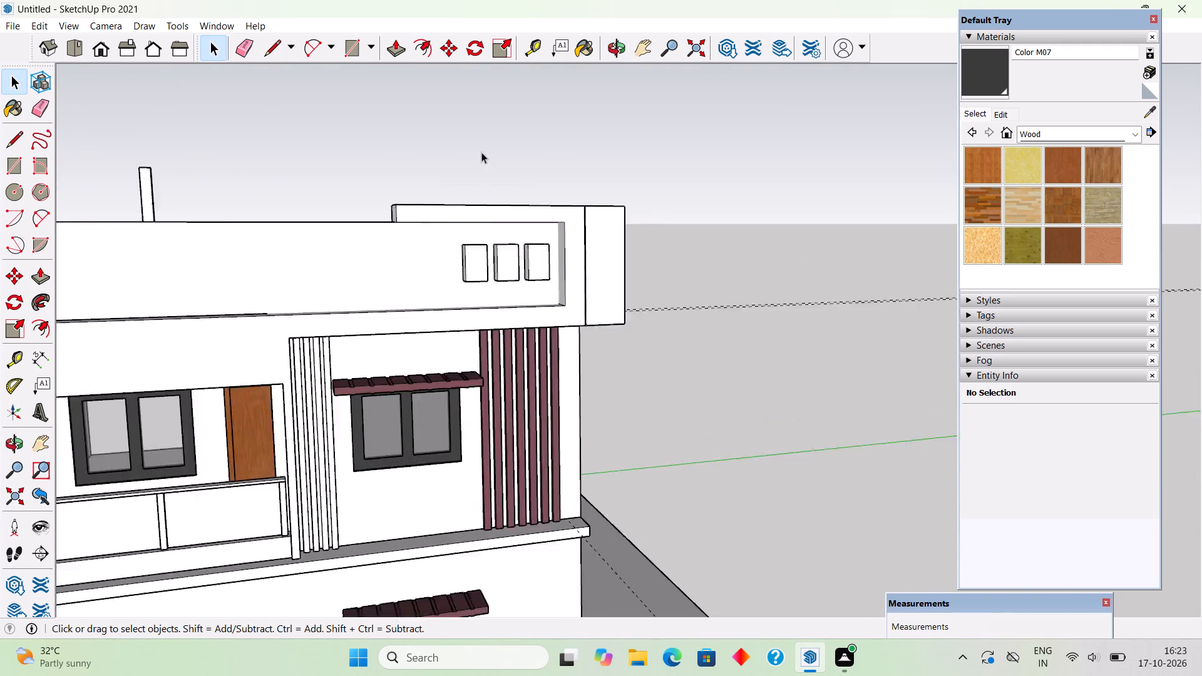
scroll(481, 152, "up", 2)
scroll(463, 259, "up", 3)
left_click(494, 294)
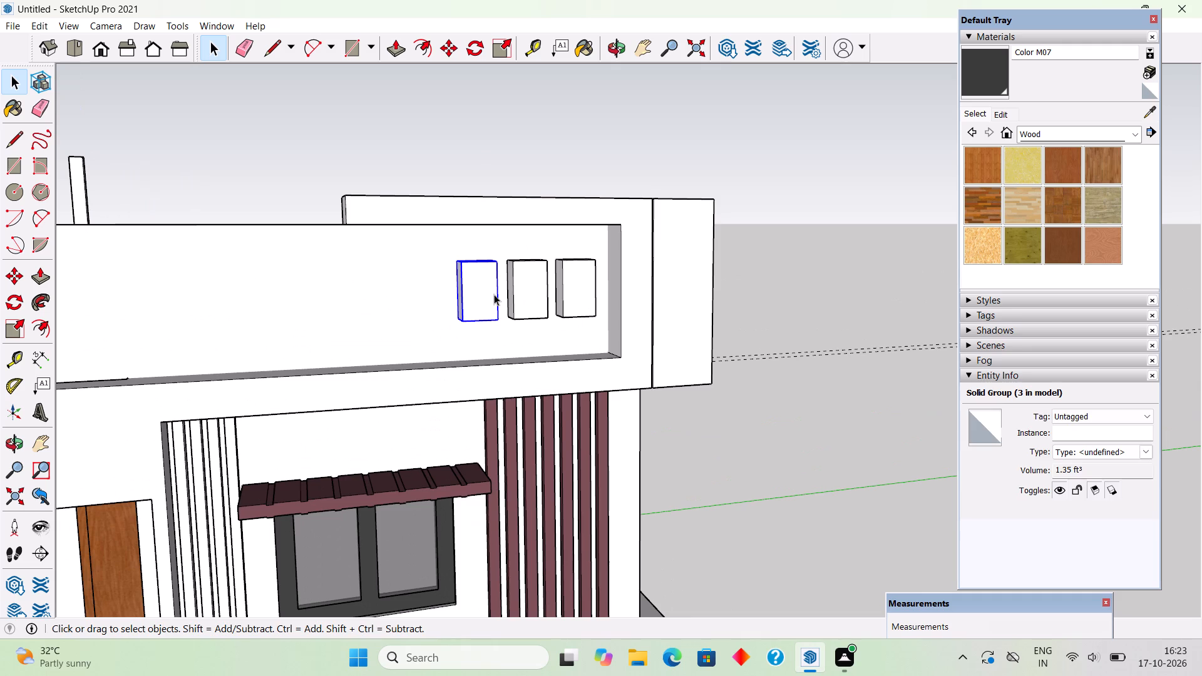
key("m")
left_click(494, 295)
key("space")
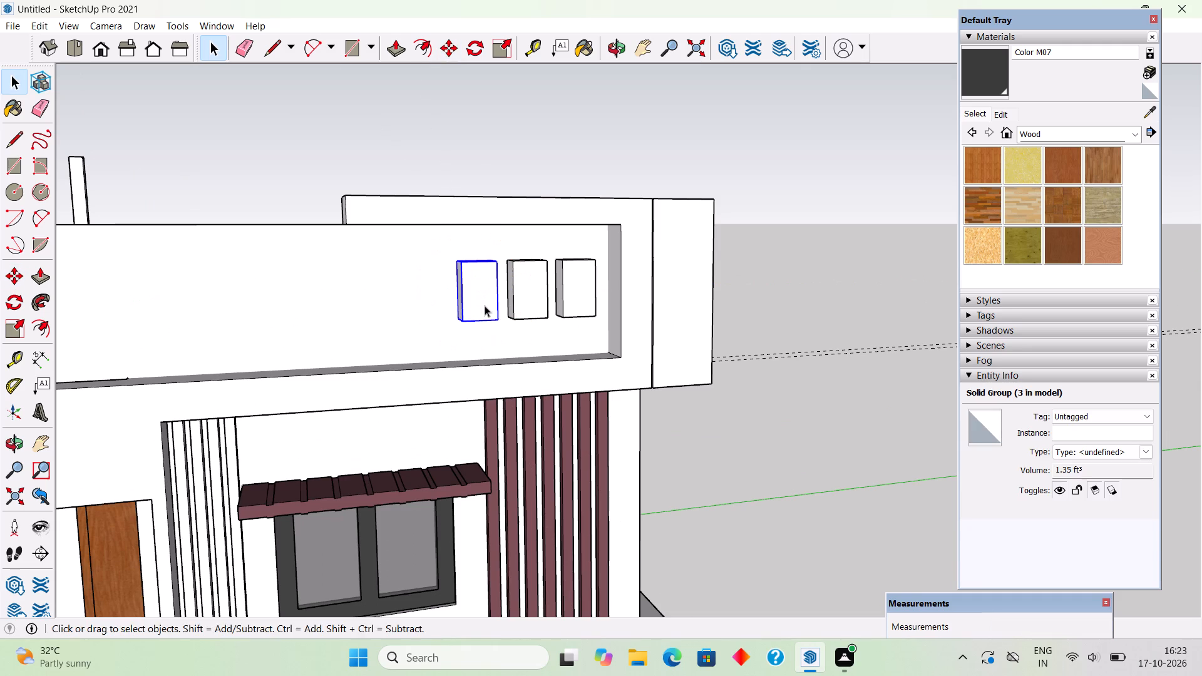
key("m")
left_click(487, 305)
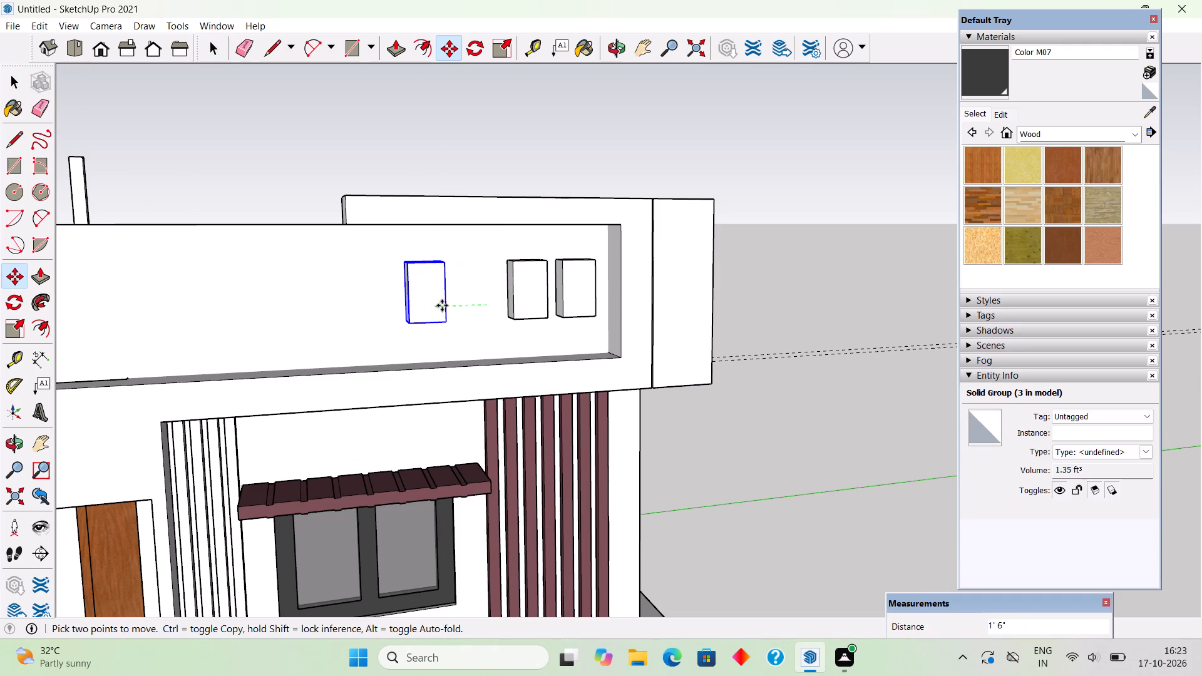
type("1'")
key("Return")
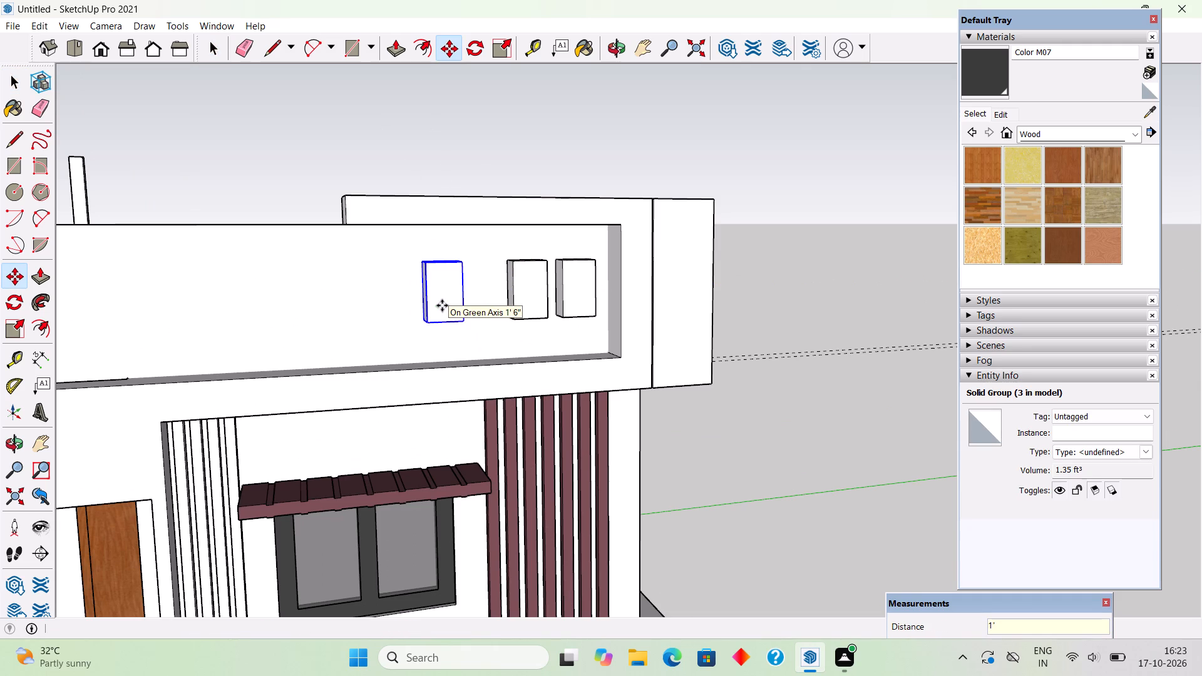
Move the middle small block about 6" along the green axis to even out the spacing between the three blocks.
left_click(530, 293)
key("space")
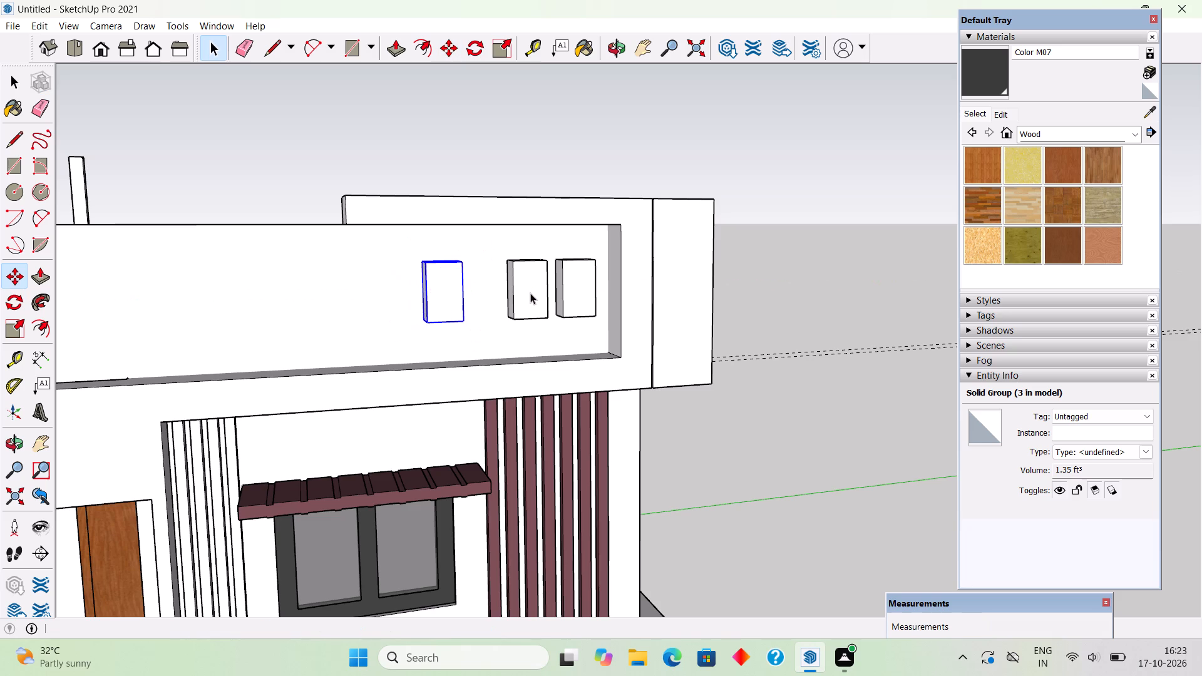
left_click(530, 293)
key("m")
left_click(530, 293)
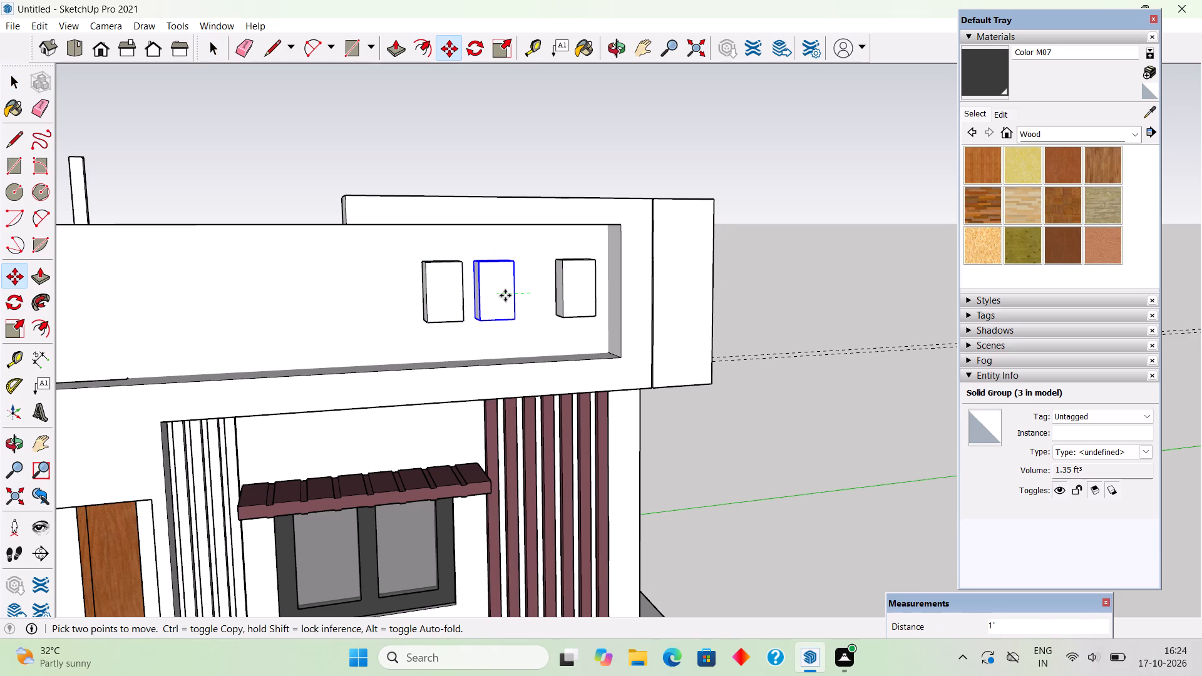
scroll(513, 295, "up", 7)
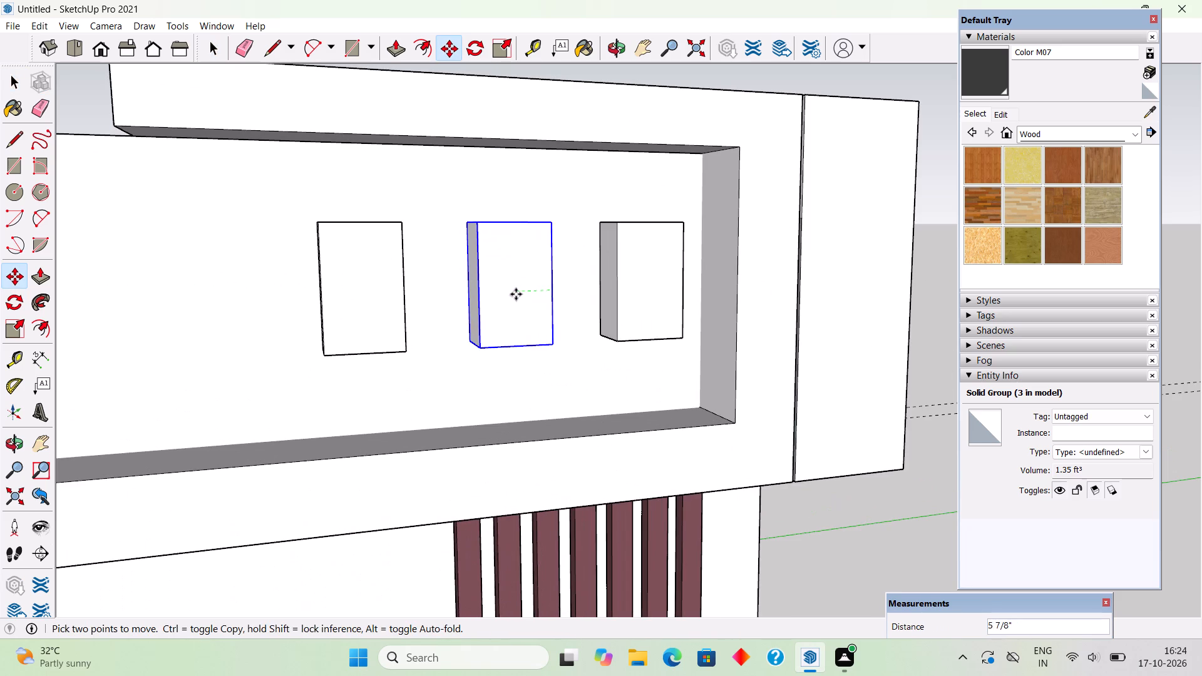
left_click(520, 294)
key("space")
scroll(520, 294, "down", 5)
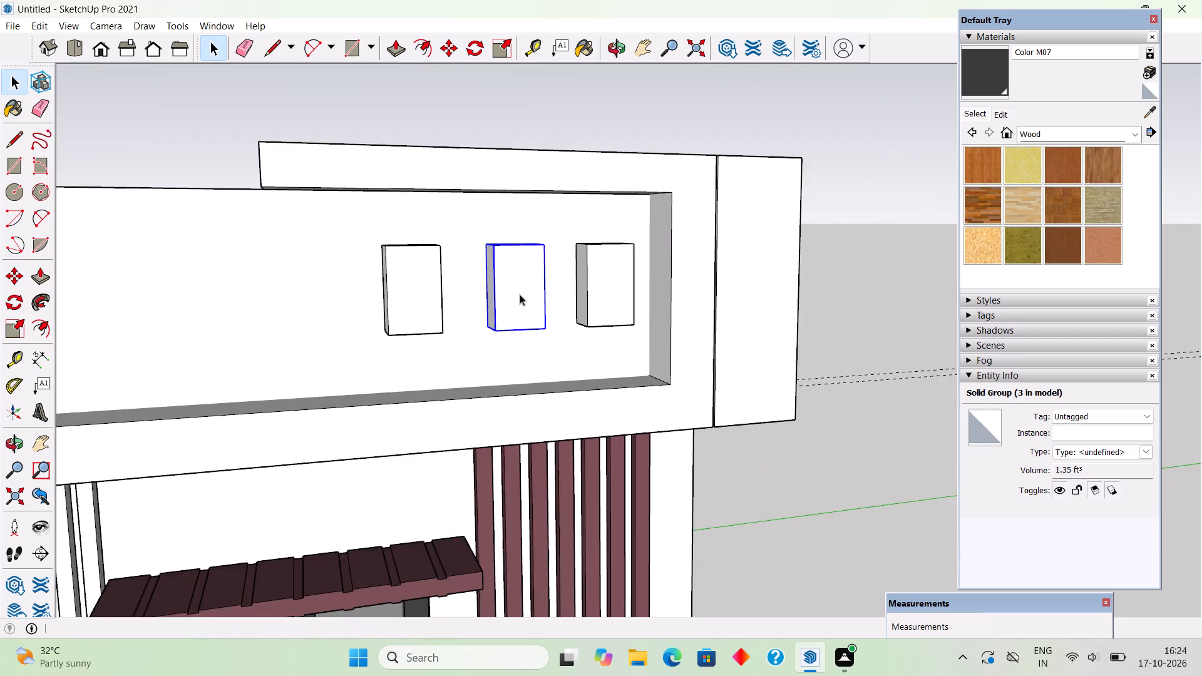
scroll(520, 294, "down", 5)
left_click(707, 128)
Draw a line about 5 1/2" back to the recessed wall from the ledge edge's open end, and about 13' 4" along its base to the frame's upright.
middle_click_drag(673, 260, 579, 227)
scroll(548, 213, "down", 4)
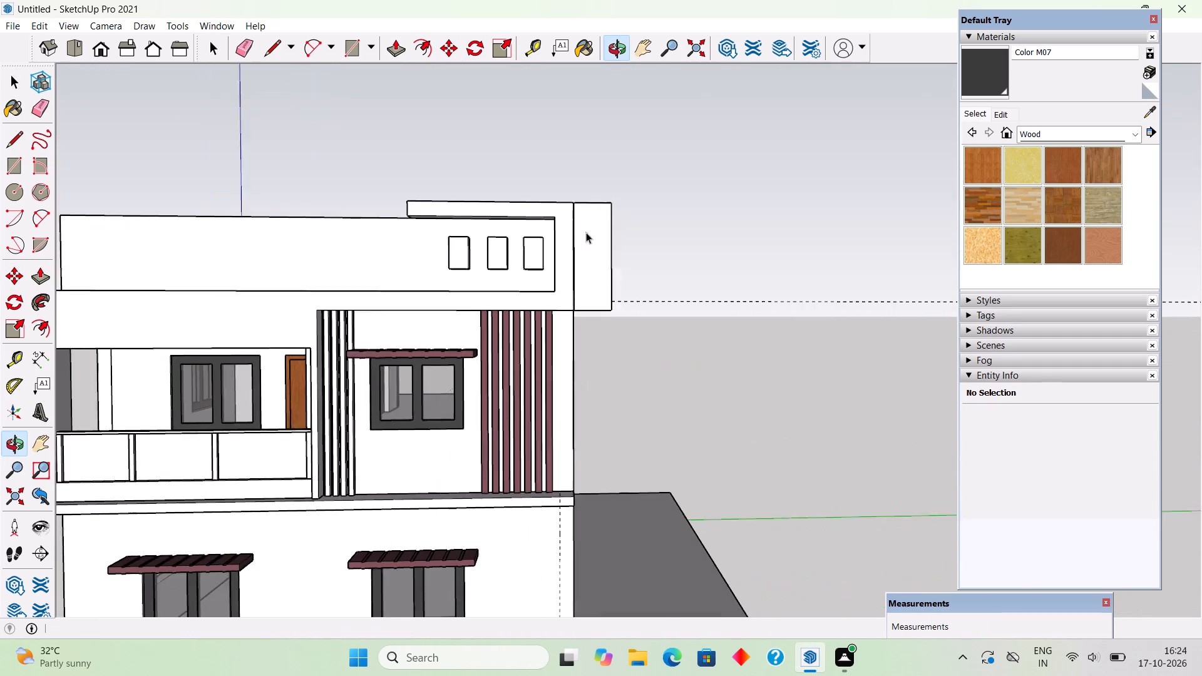
middle_click_drag(592, 182, 589, 254)
scroll(589, 254, "down", 3)
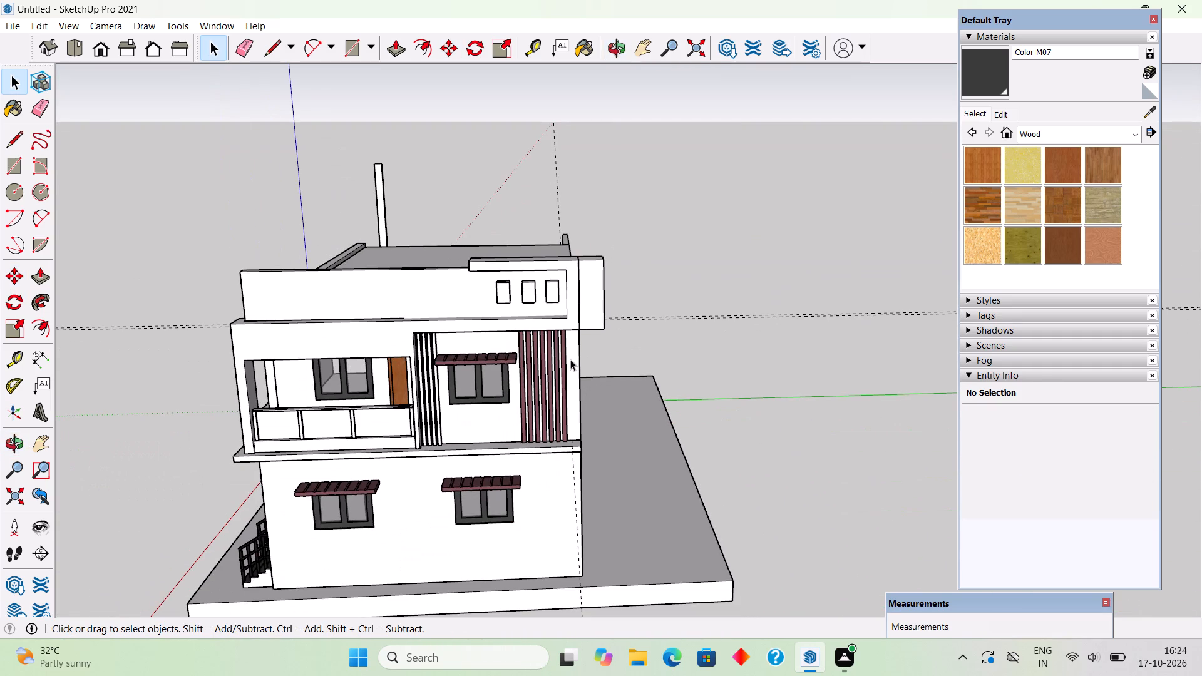
key("l")
middle_click_drag(624, 227, 593, 354)
scroll(423, 407, "up", 9)
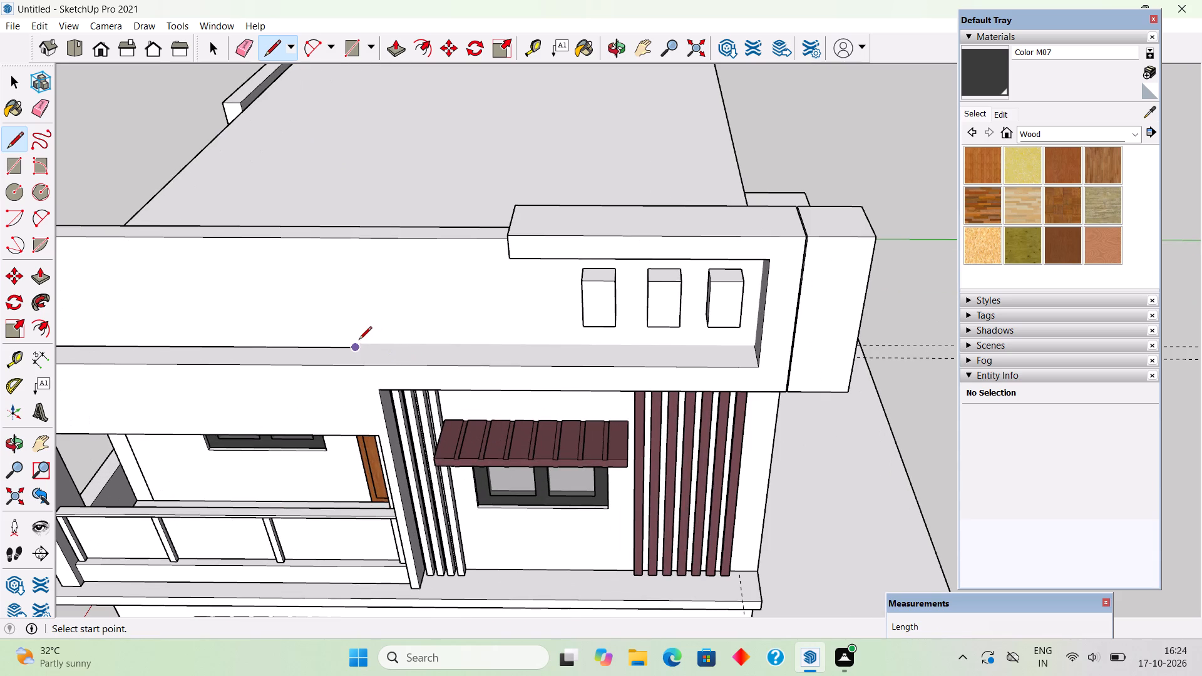
left_click(359, 339)
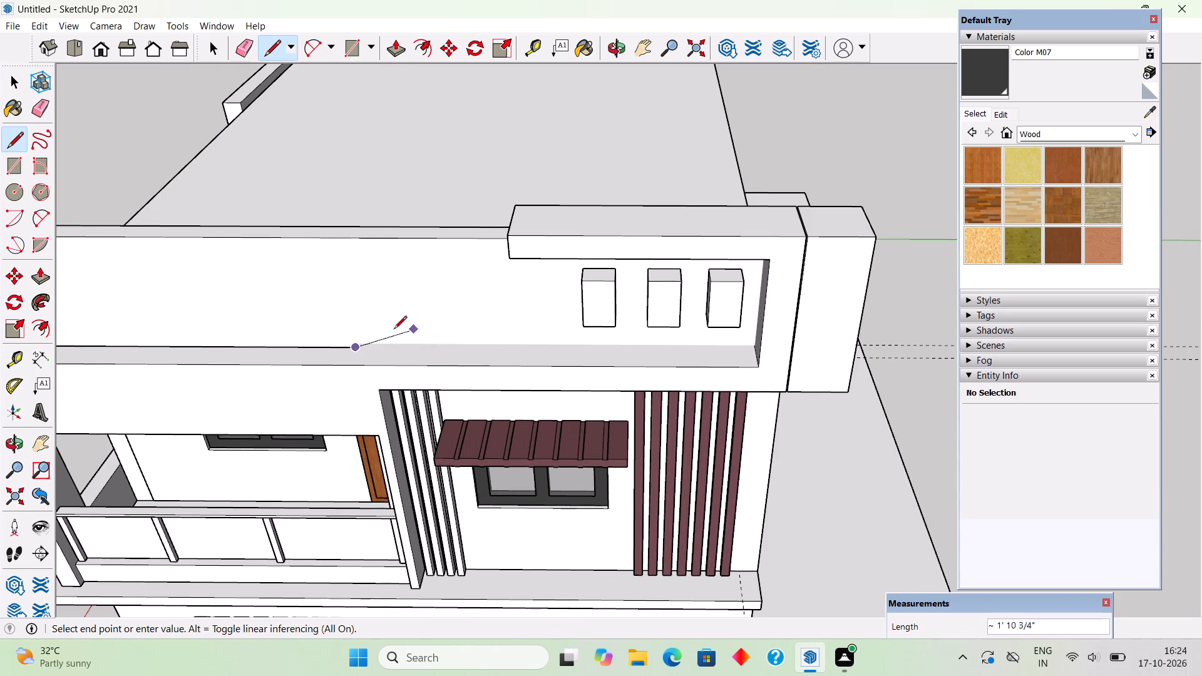
scroll(360, 335, "up", 15)
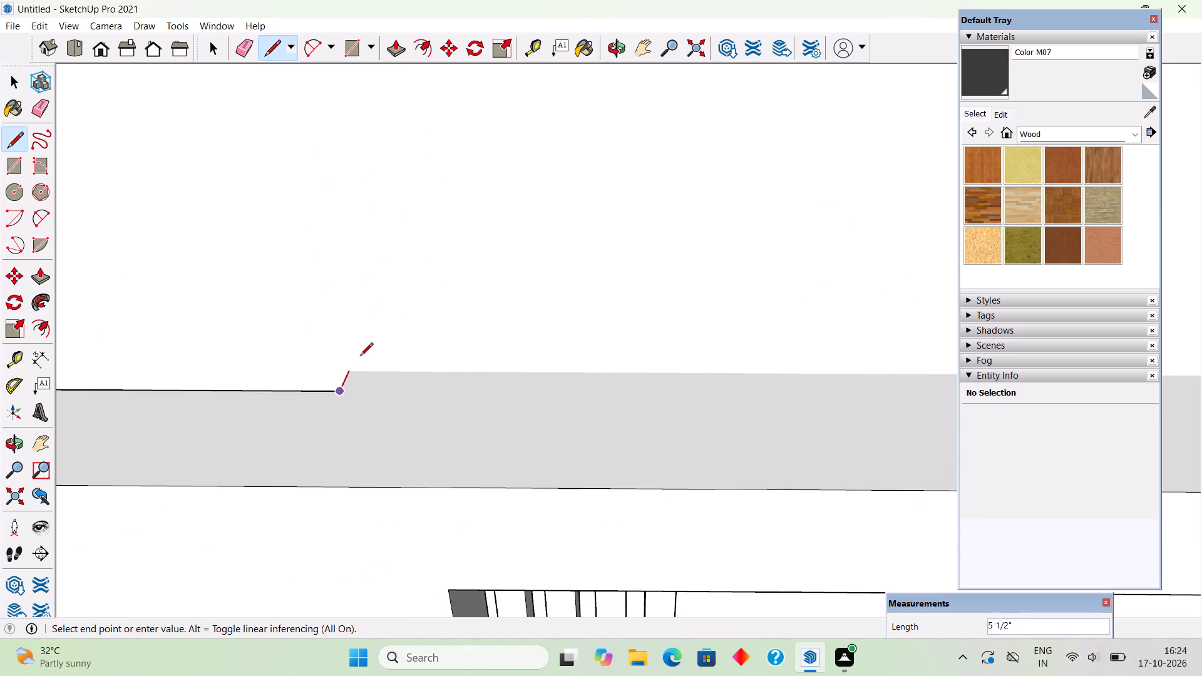
key("l")
left_click(351, 369)
scroll(622, 423, "down", 4)
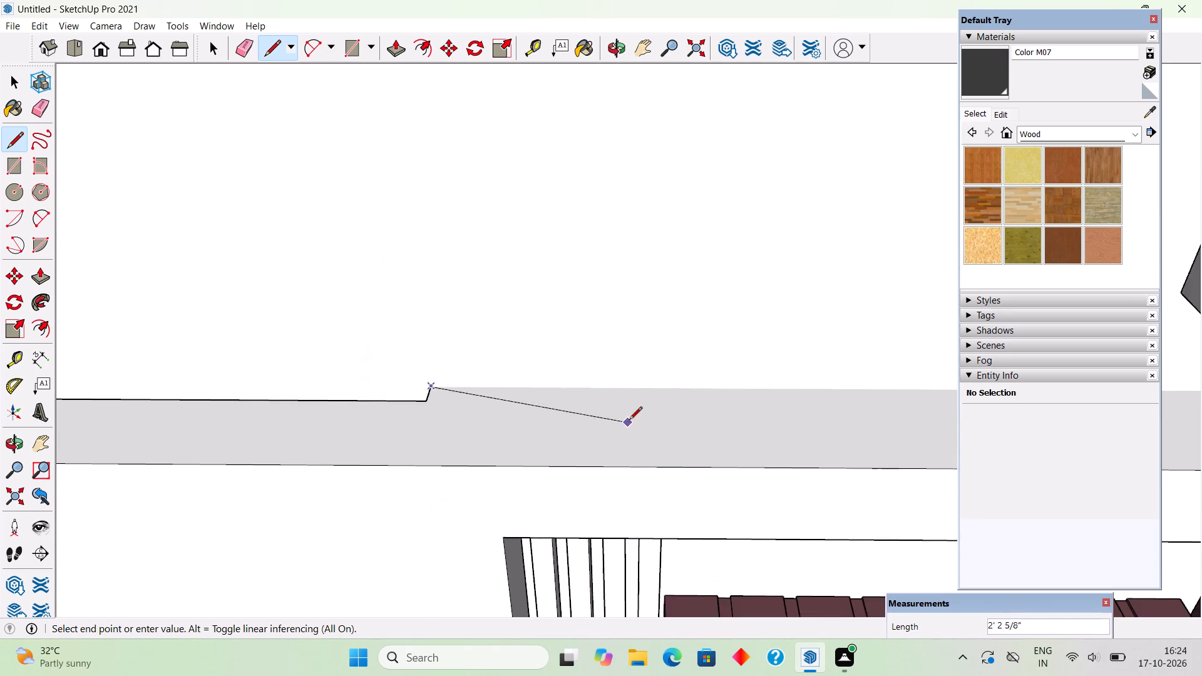
scroll(629, 421, "down", 13)
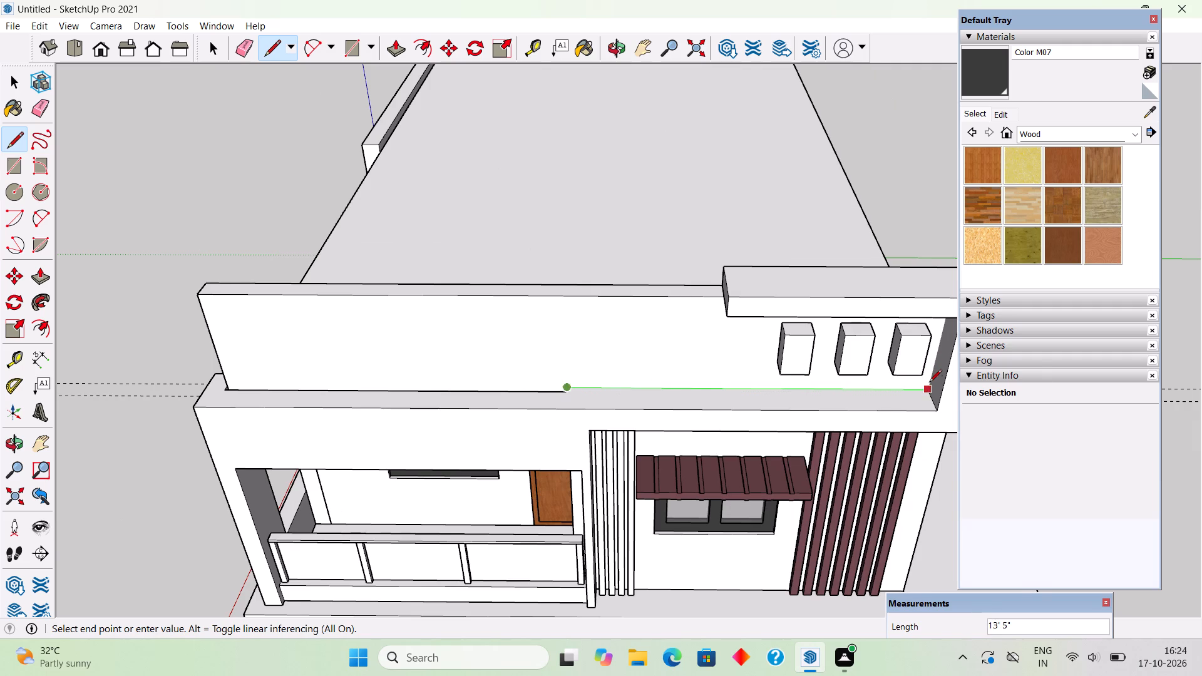
scroll(929, 383, "up", 8)
left_click(927, 397)
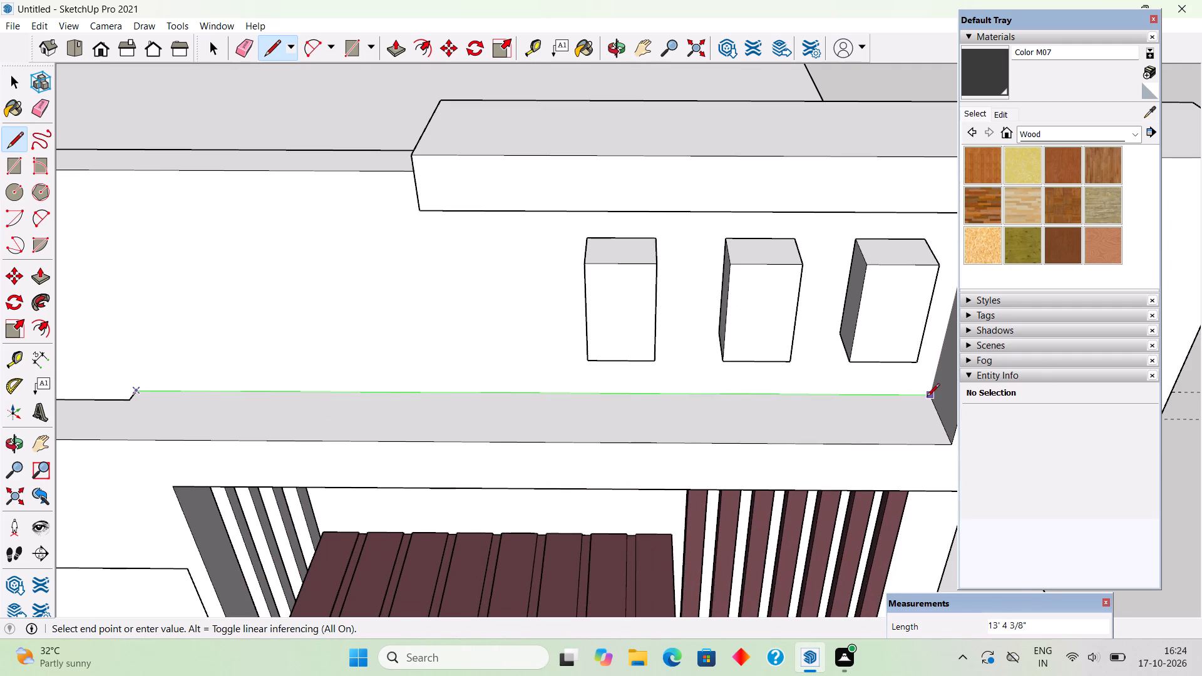
Draw a 4' vertical line up the inner corner where the recessed wall meets the frame's upright.
scroll(927, 397, "down", 9)
middle_click_drag(930, 386, 937, 243)
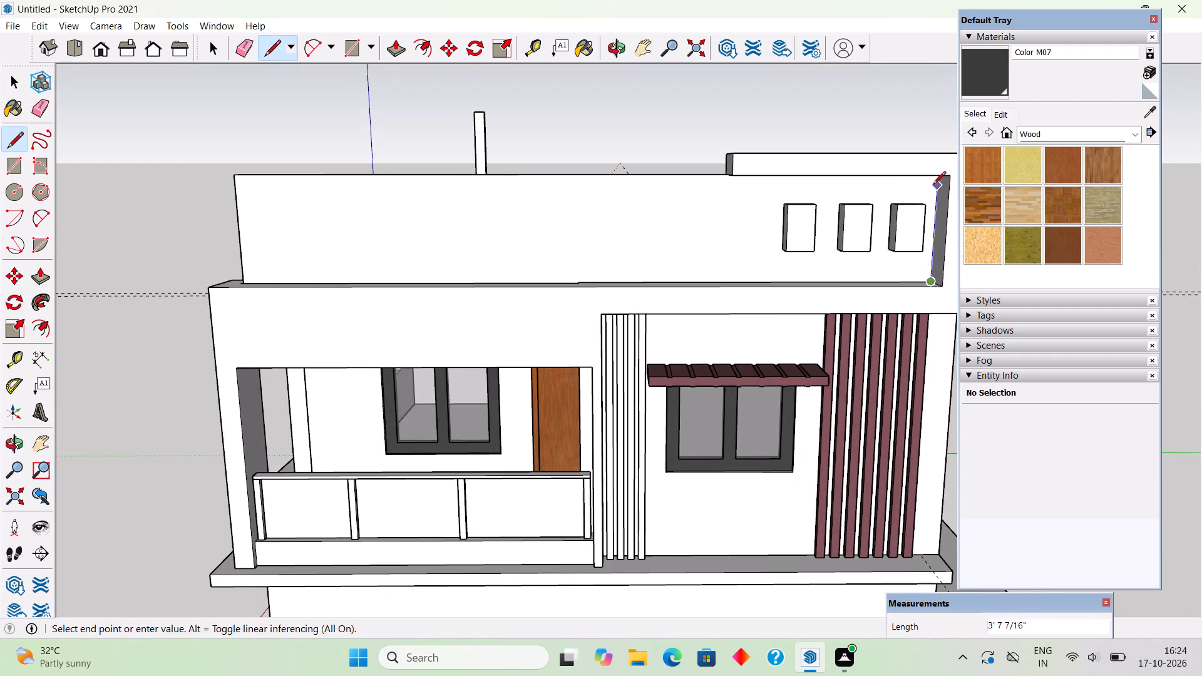
scroll(933, 184, "up", 5)
middle_click_drag(947, 183, 933, 113)
scroll(922, 139, "up", 4)
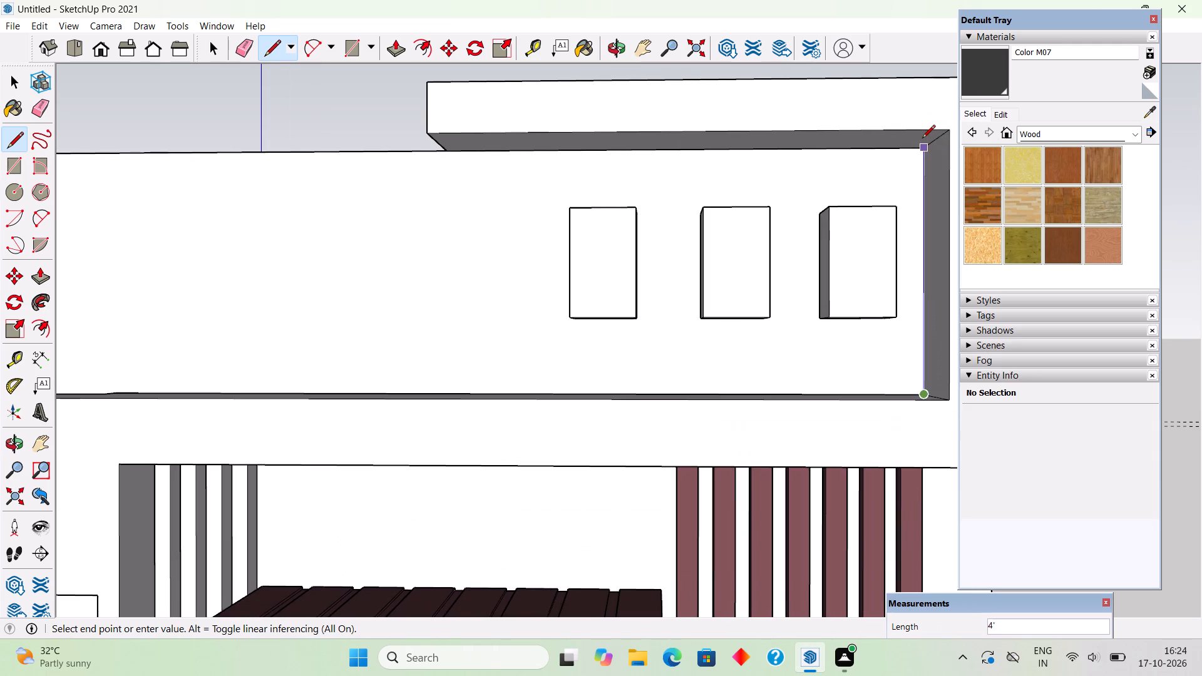
left_click(922, 139)
key("space")
scroll(954, 269, "down", 7)
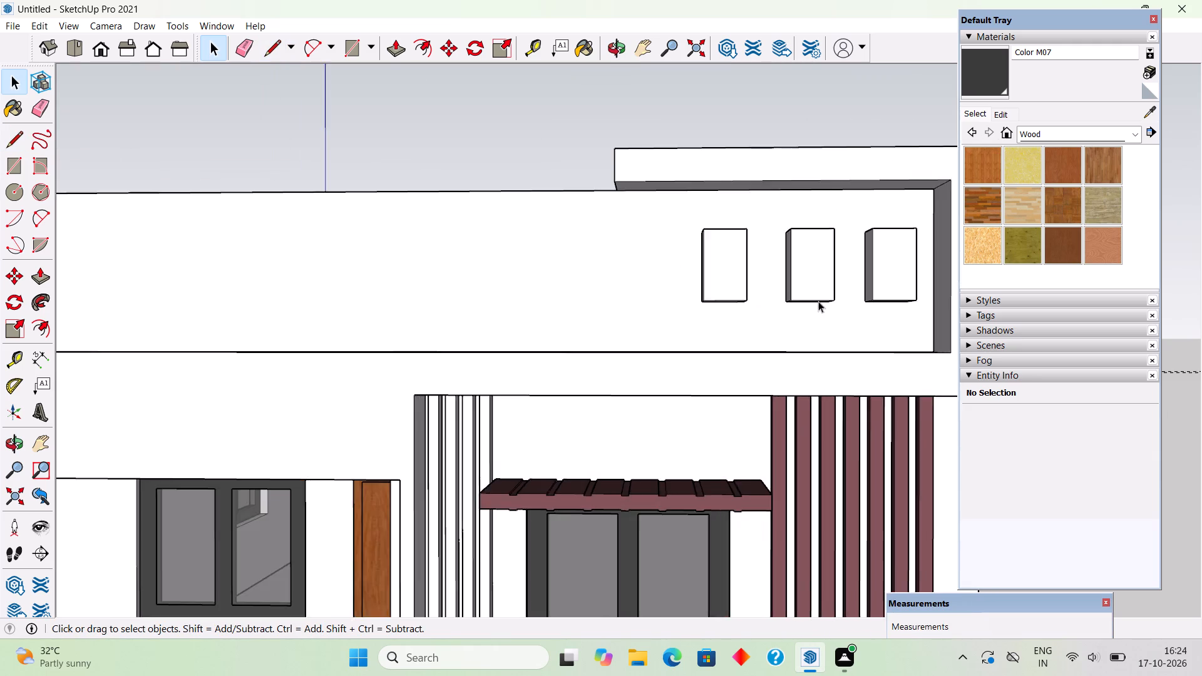
scroll(818, 301, "down", 2)
middle_click_drag(866, 294, 1060, 275)
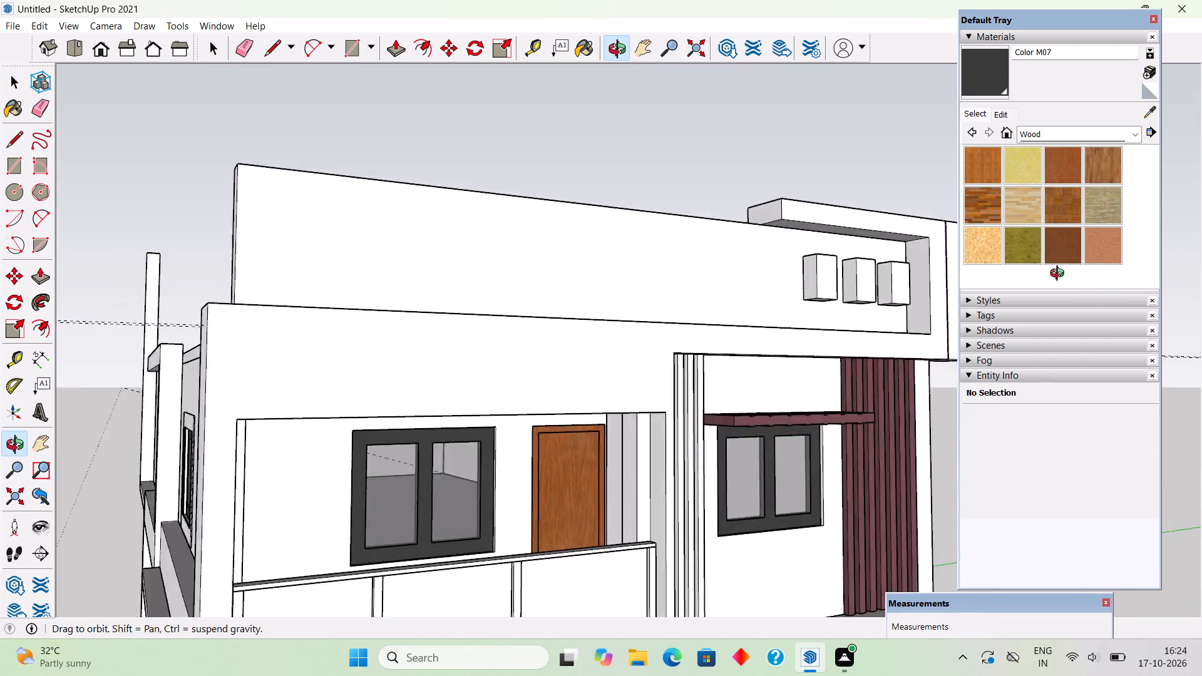
Examine the balcony facade, the roof wall frame and the whole house from several sides and heights.
middle_click_drag(1060, 275, 833, 295)
scroll(833, 295, "down", 7)
scroll(820, 276, "up", 1)
scroll(820, 276, "down", 1)
middle_click_drag(813, 265, 809, 270)
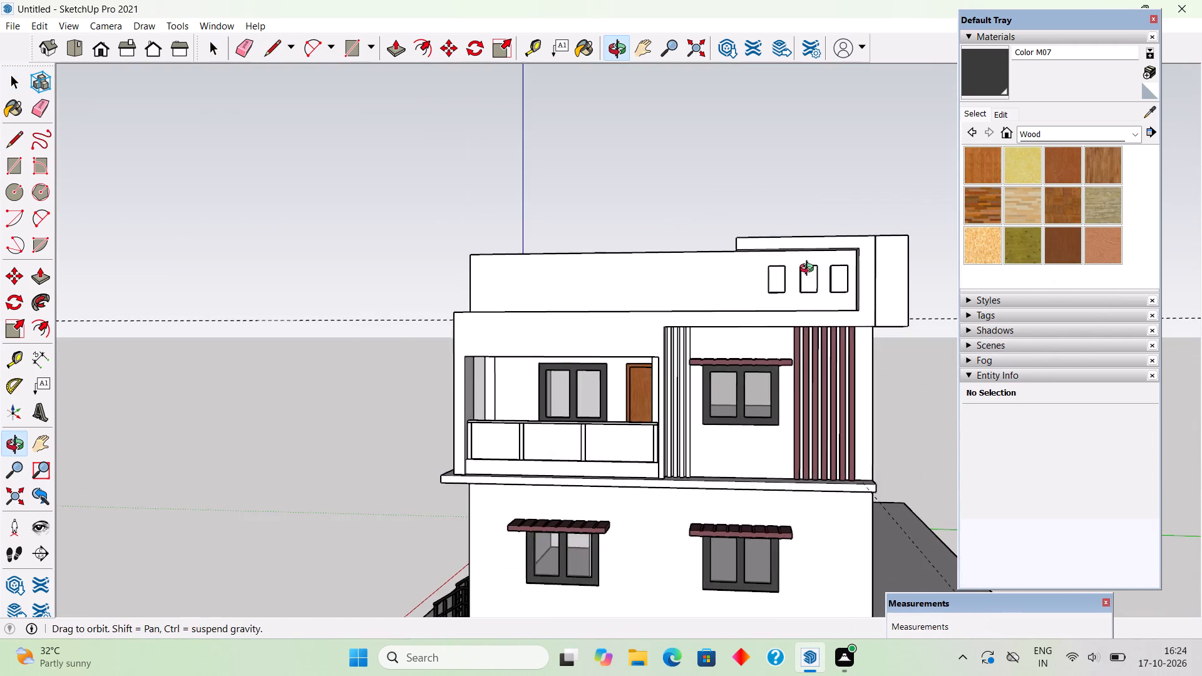
middle_click_drag(809, 270, 808, 298)
scroll(808, 298, "down", 9)
middle_click_drag(617, 469, 901, 454)
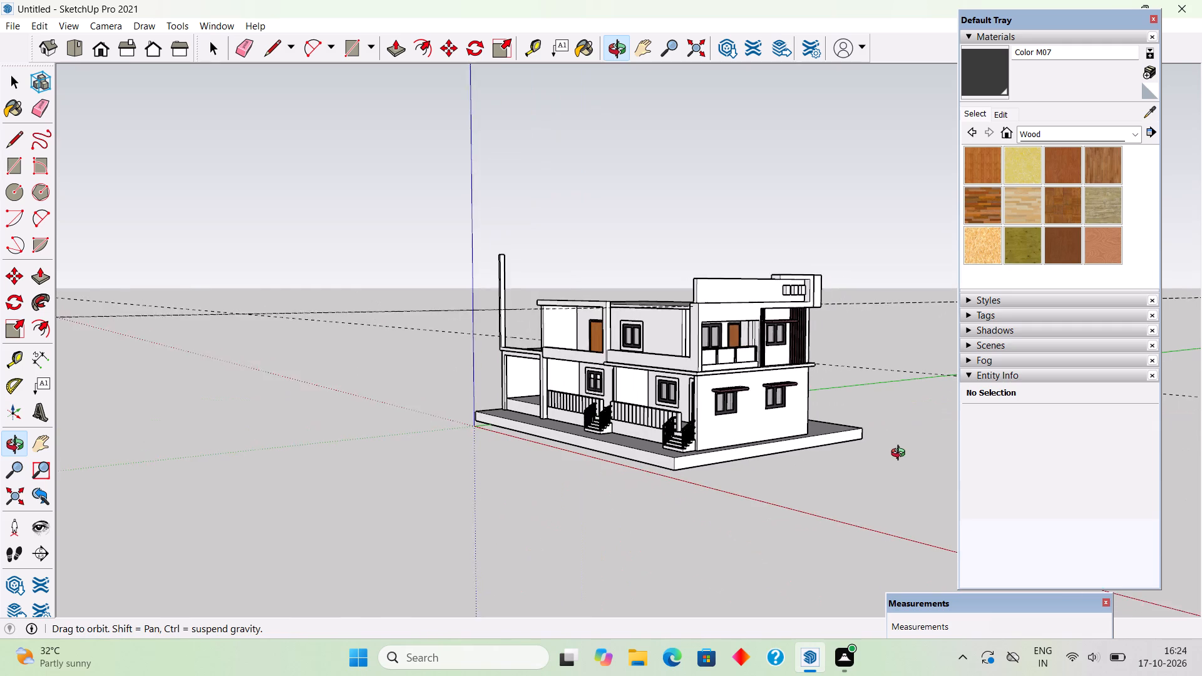
middle_click_drag(901, 454, 902, 455)
scroll(618, 471, "up", 3)
middle_click_drag(612, 487, 669, 526)
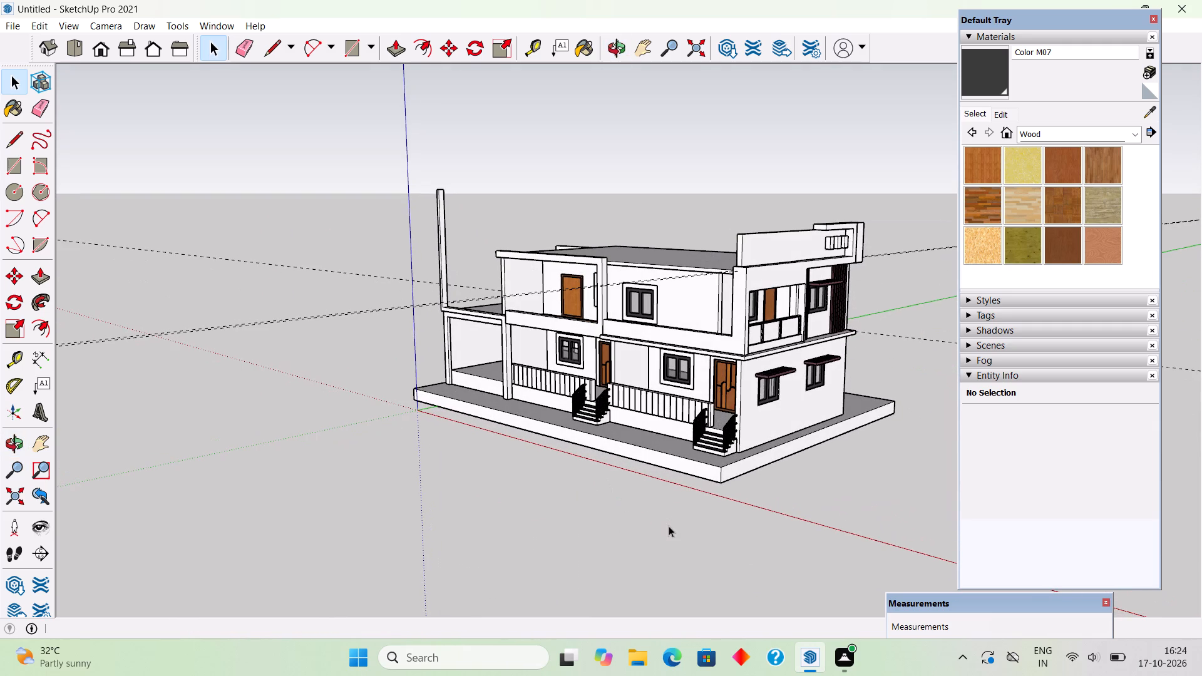
middle_click_drag(752, 285, 771, 375)
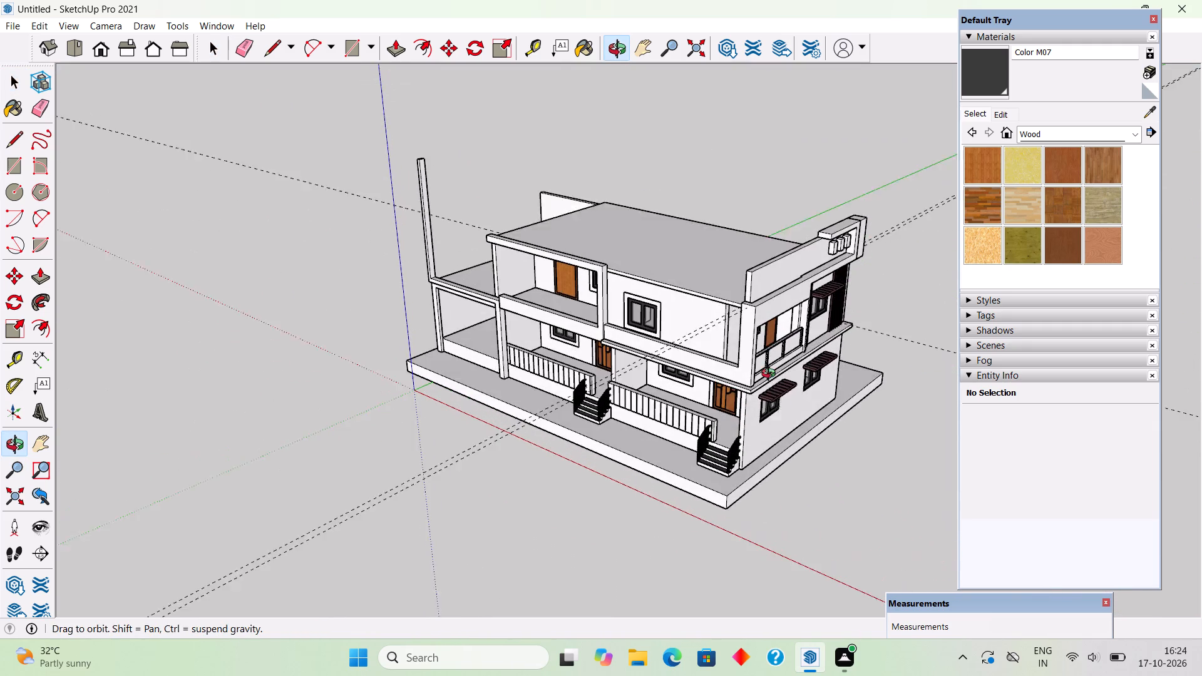
middle_click_drag(771, 375, 781, 411)
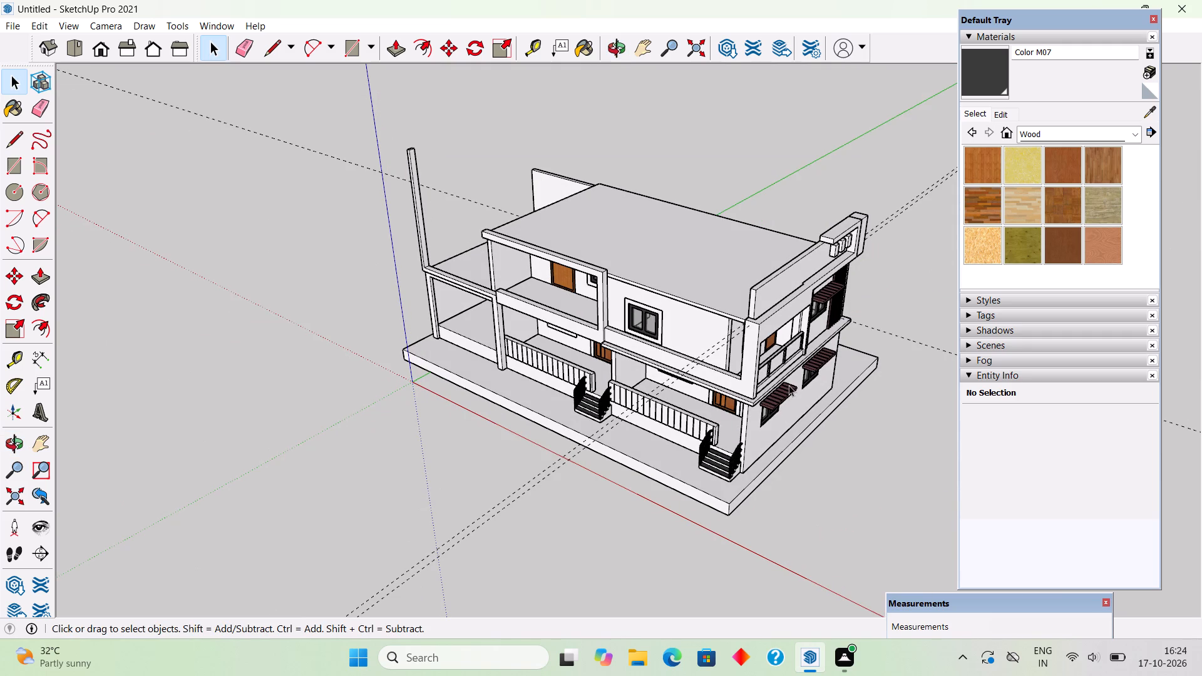
middle_click_drag(815, 304, 637, 190)
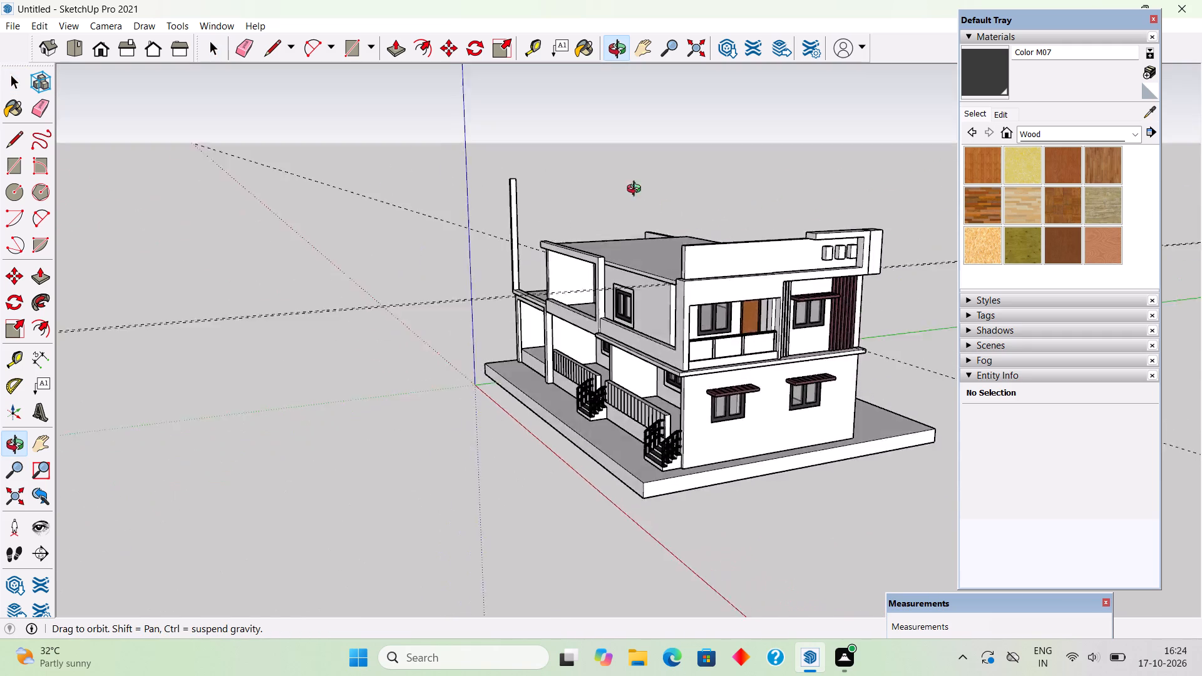
middle_click_drag(637, 190, 548, 170)
middle_click_drag(703, 202, 557, 155)
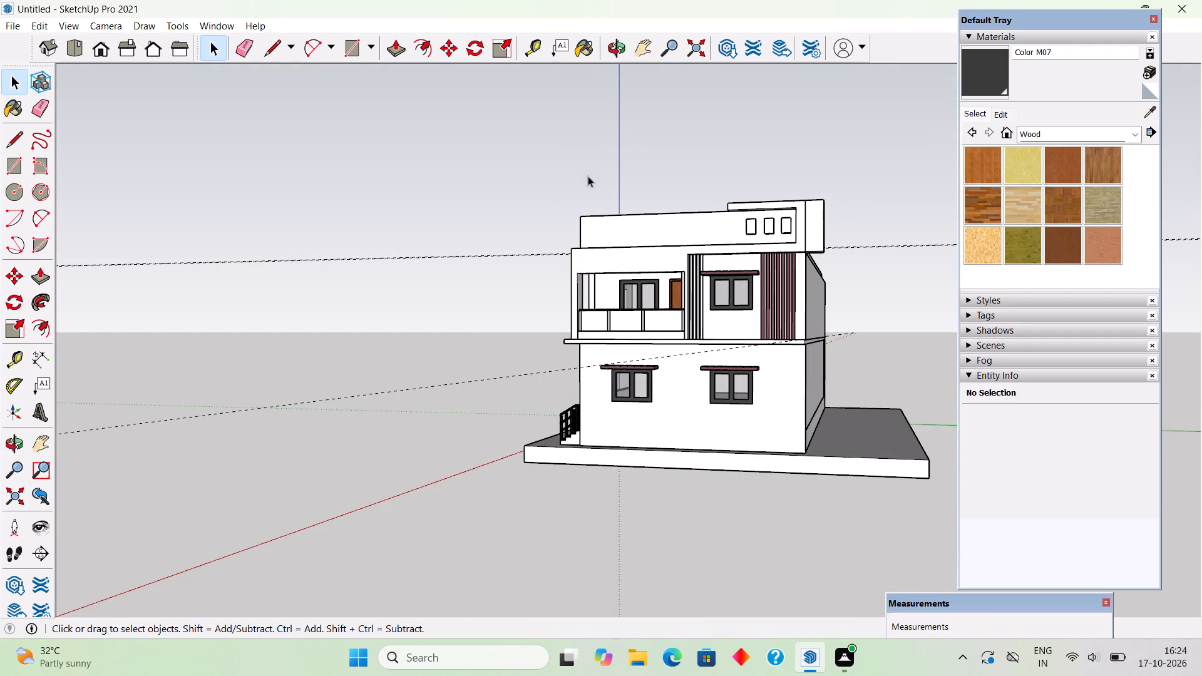
middle_click_drag(694, 232, 792, 303)
scroll(809, 232, "up", 2)
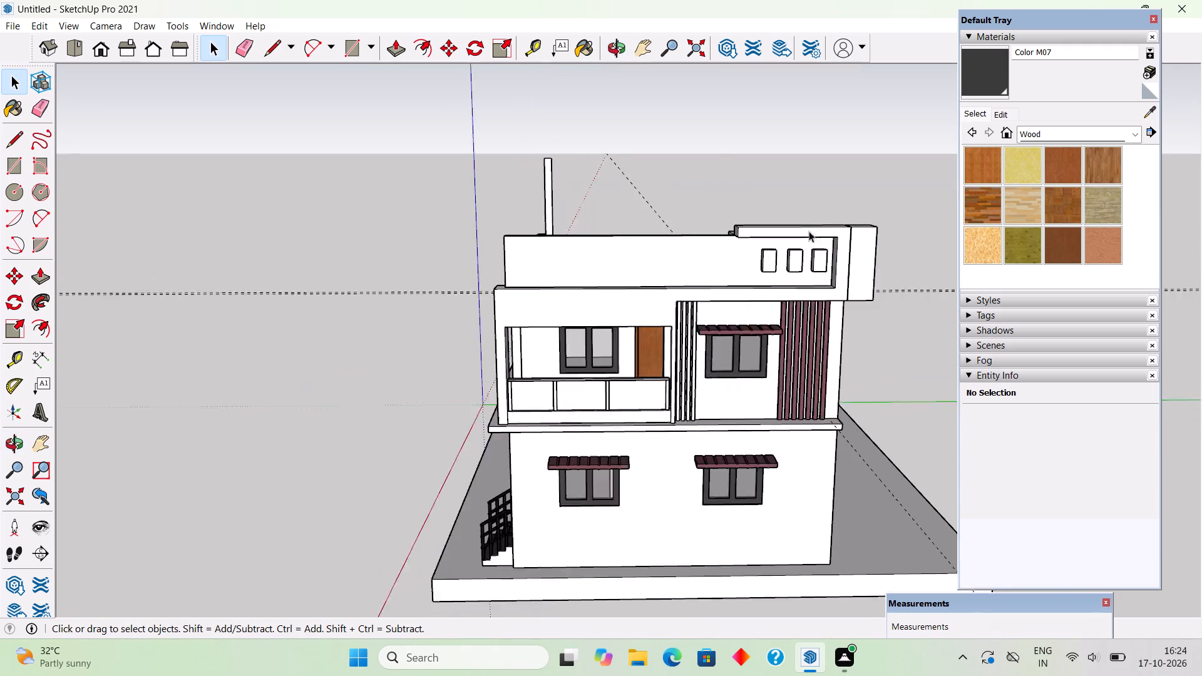
scroll(809, 231, "up", 7)
middle_click_drag(724, 279, 766, 282)
Open the roof wall group on the balcony facade for editing.
triple_click(705, 272)
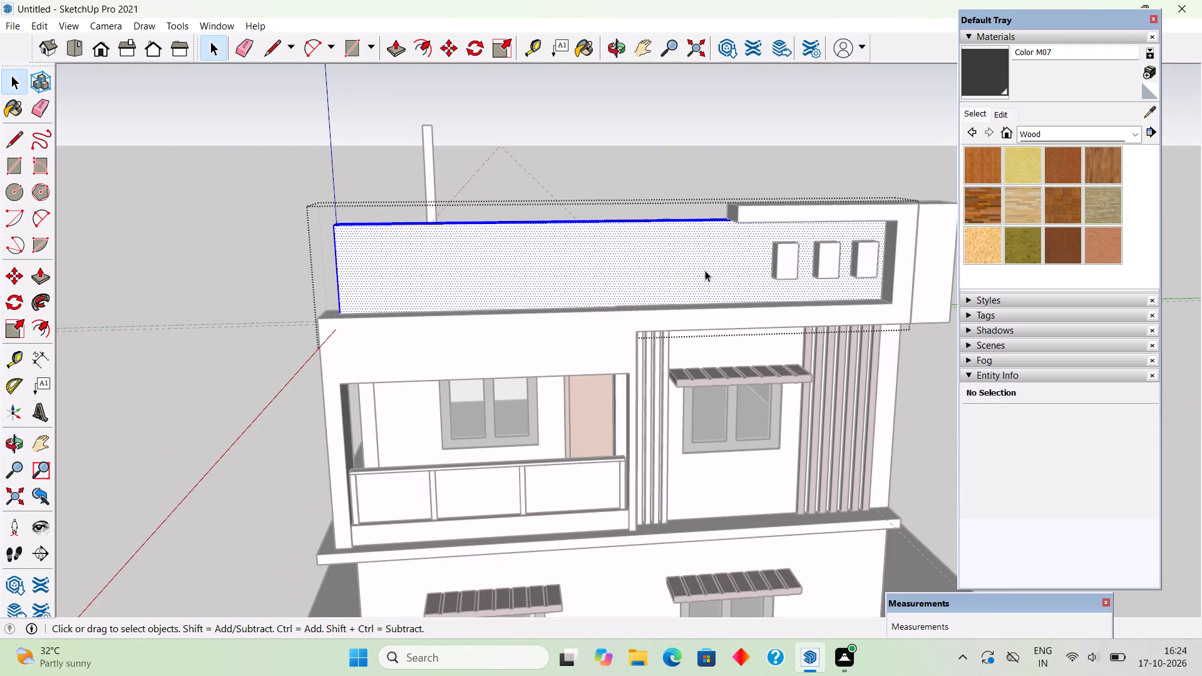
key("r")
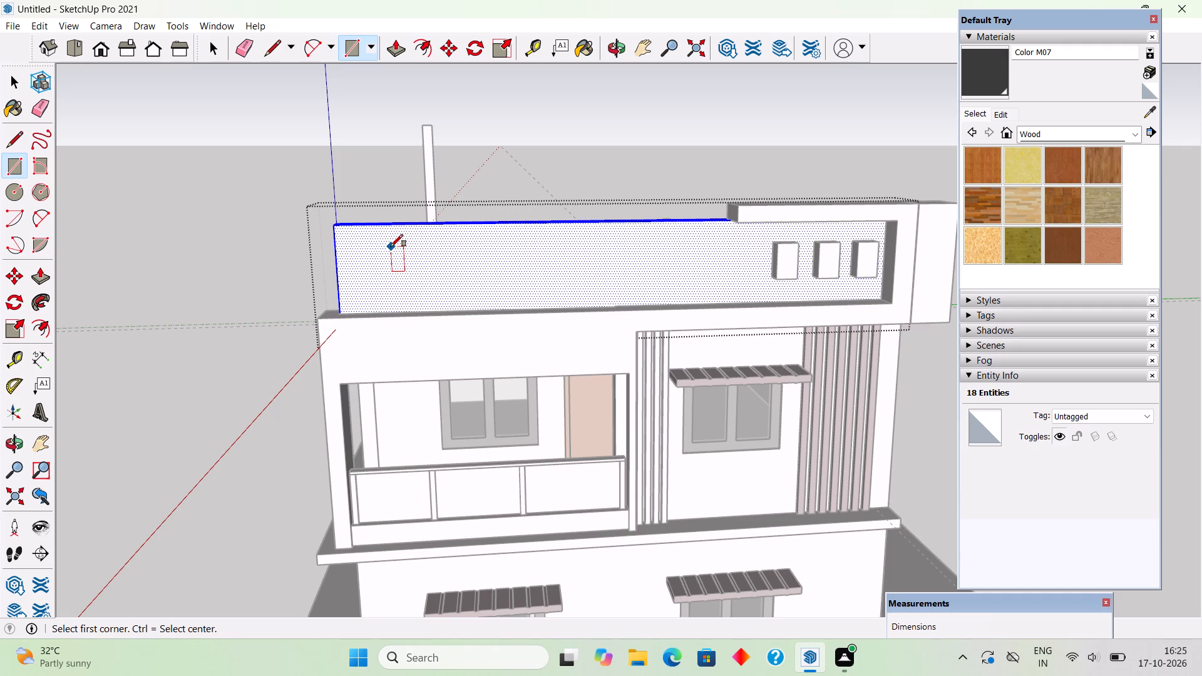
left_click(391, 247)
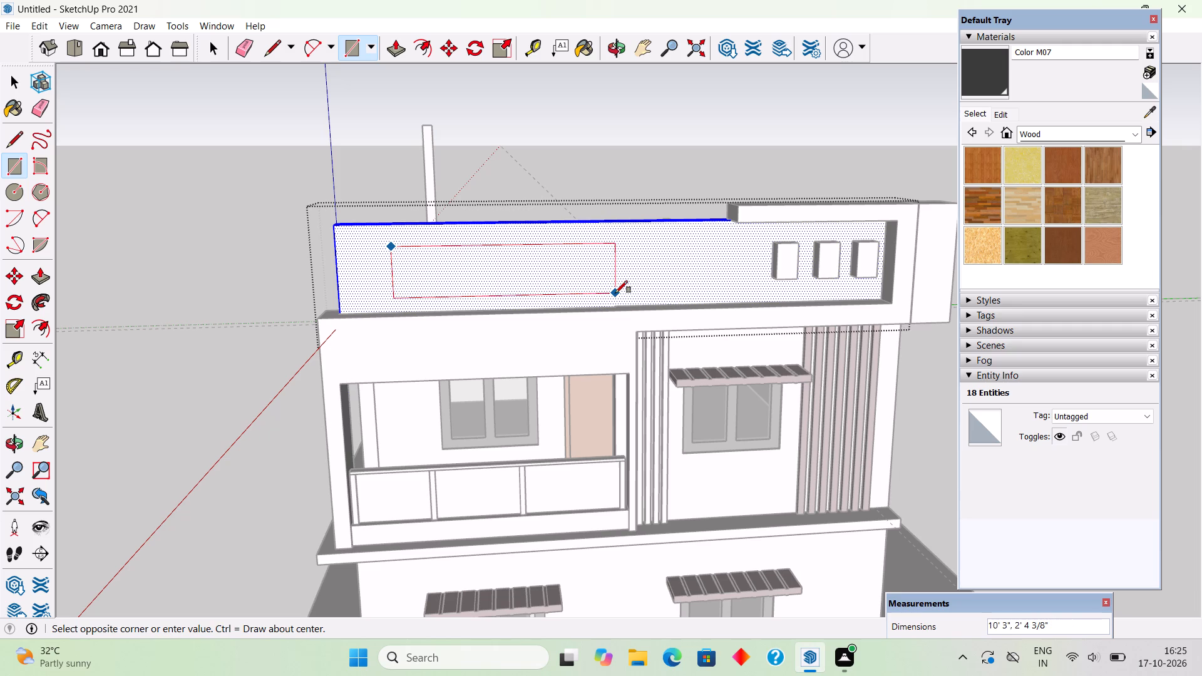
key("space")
Raise the top face of the balcony facade's roof wall by about 5 3/16".
middle_click_drag(618, 197, 620, 213)
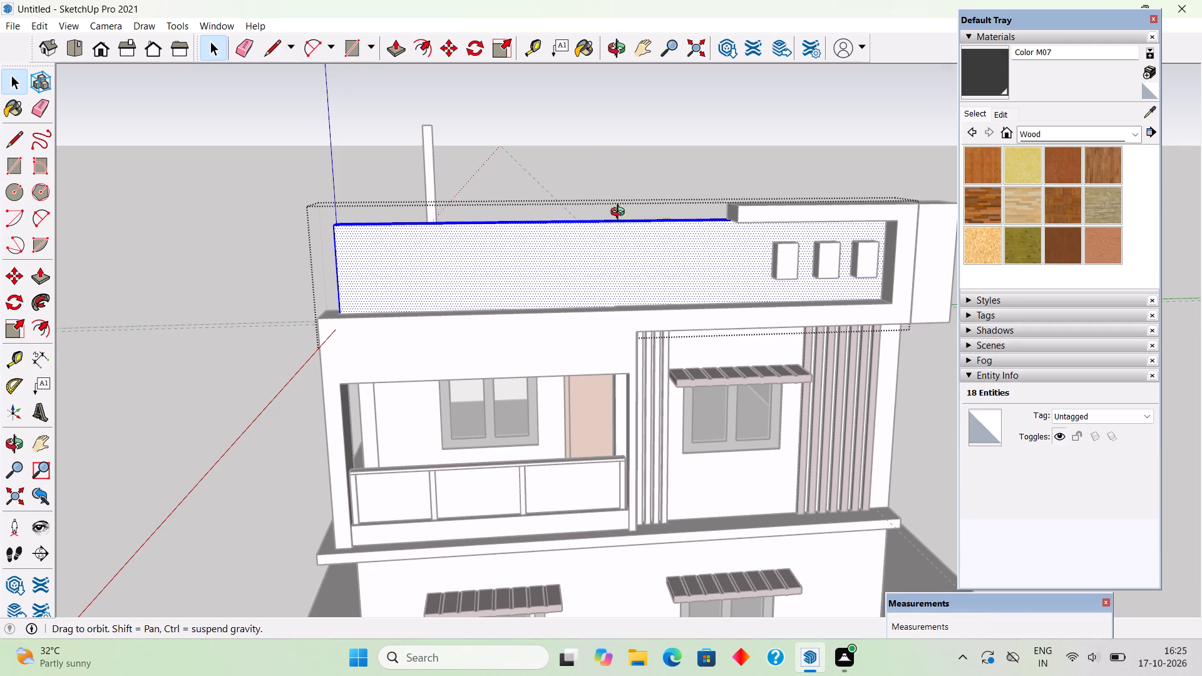
middle_click_drag(620, 213, 639, 334)
scroll(687, 308, "up", 6)
middle_click_drag(711, 303, 707, 362)
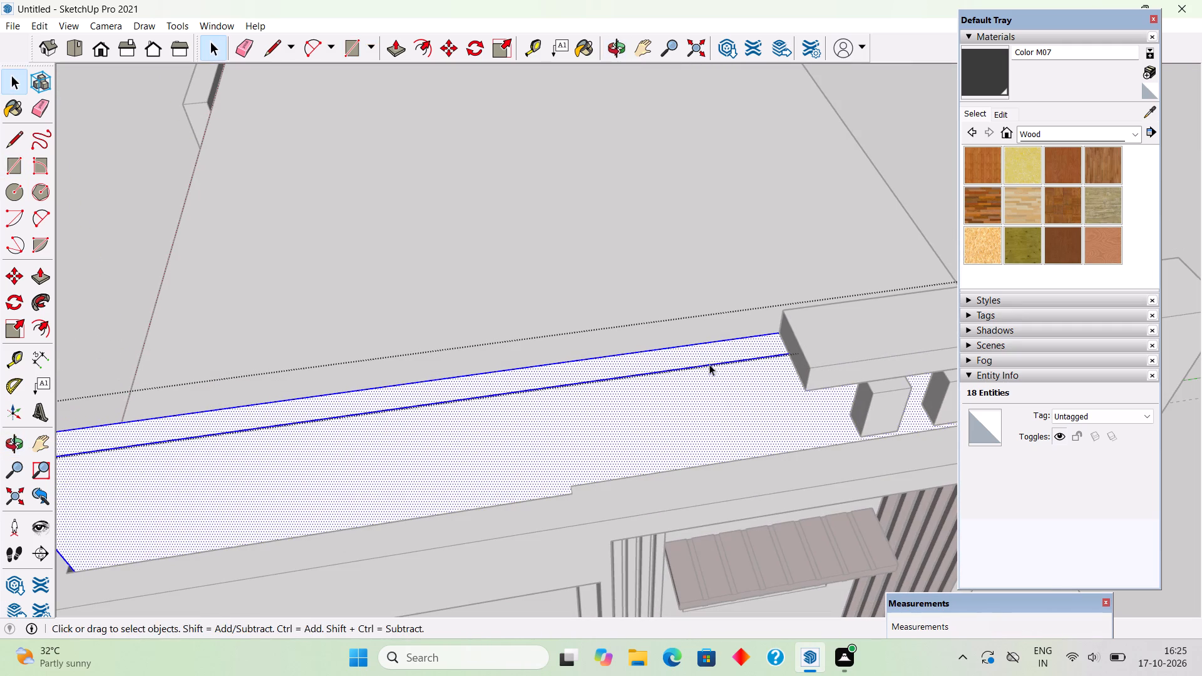
key("p")
left_click(732, 352)
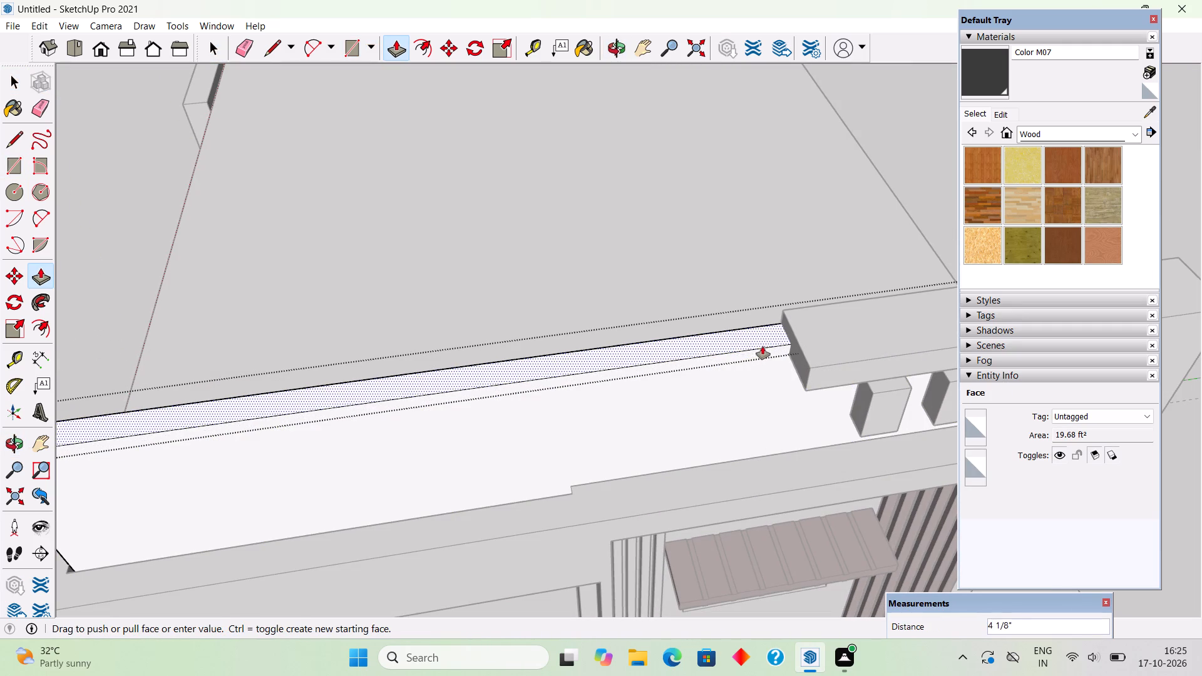
left_click(763, 344)
Raise the roof wall's top face by about another 4 1/16", level with the top of the beam frame.
middle_click_drag(742, 387, 716, 198)
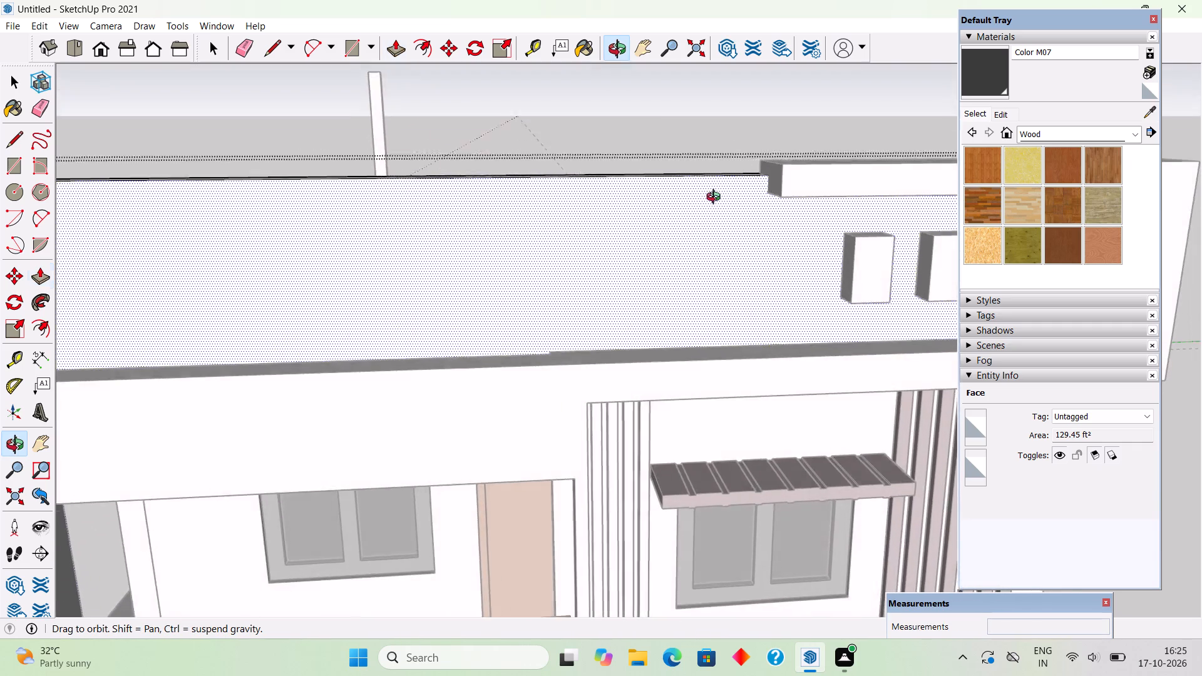
middle_click_drag(716, 198, 709, 167)
scroll(709, 167, "down", 4)
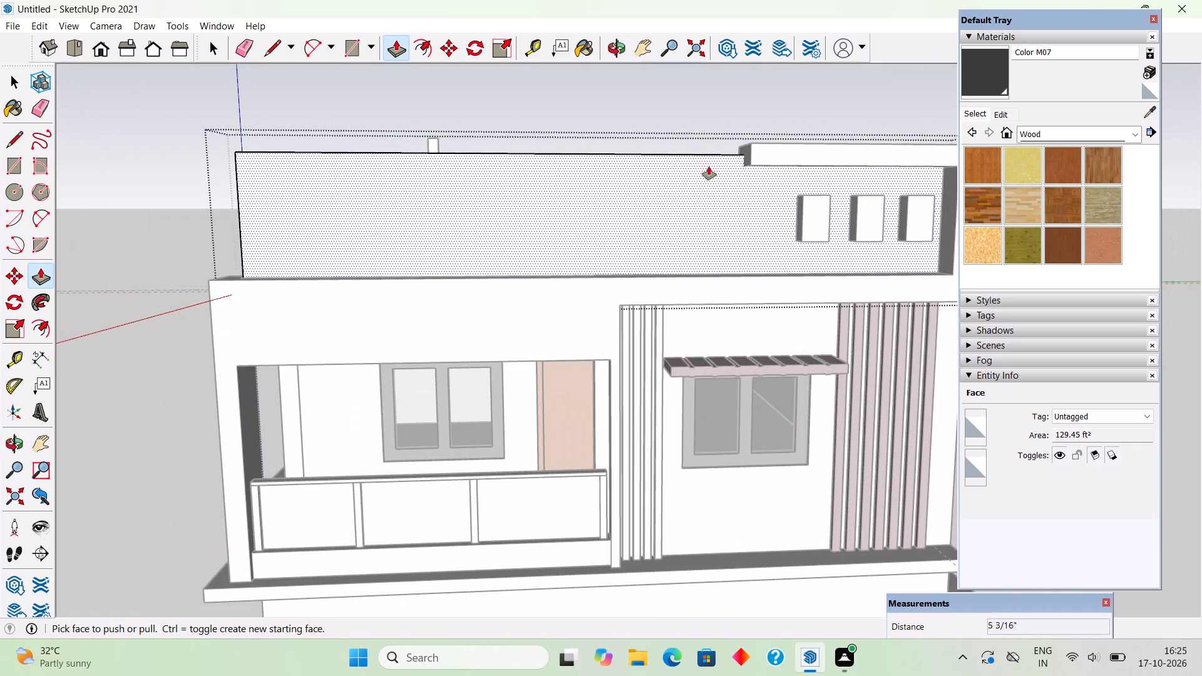
middle_click_drag(709, 168, 719, 265)
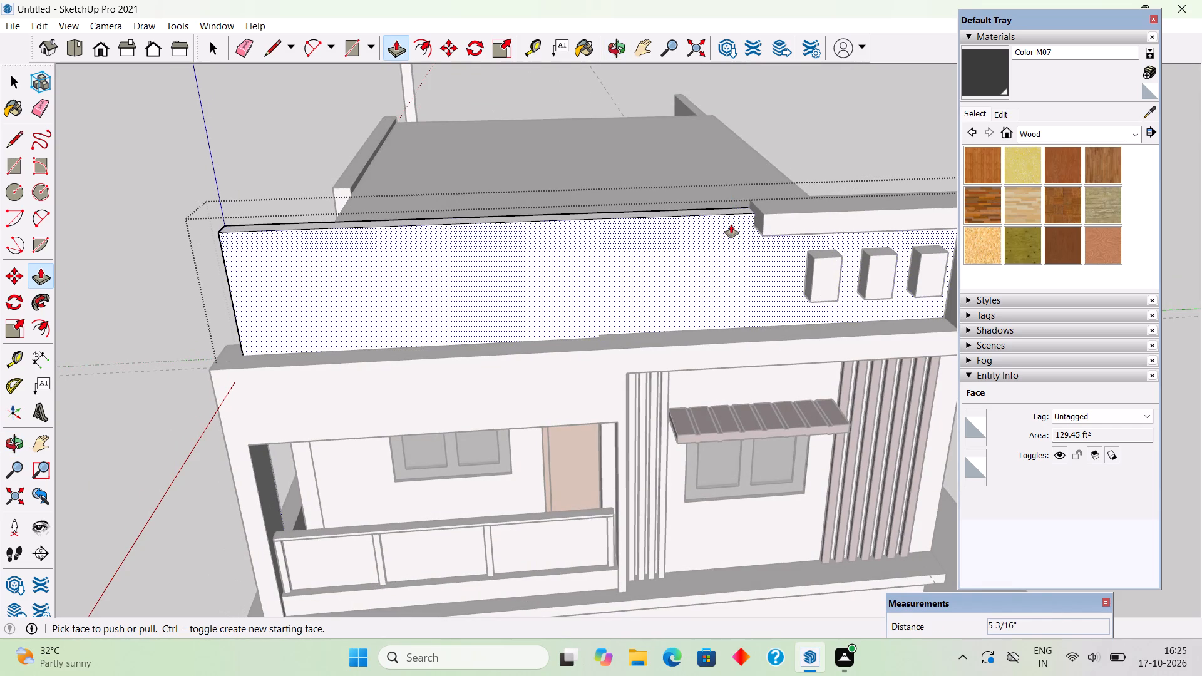
middle_click_drag(731, 225, 731, 280)
left_click(744, 251)
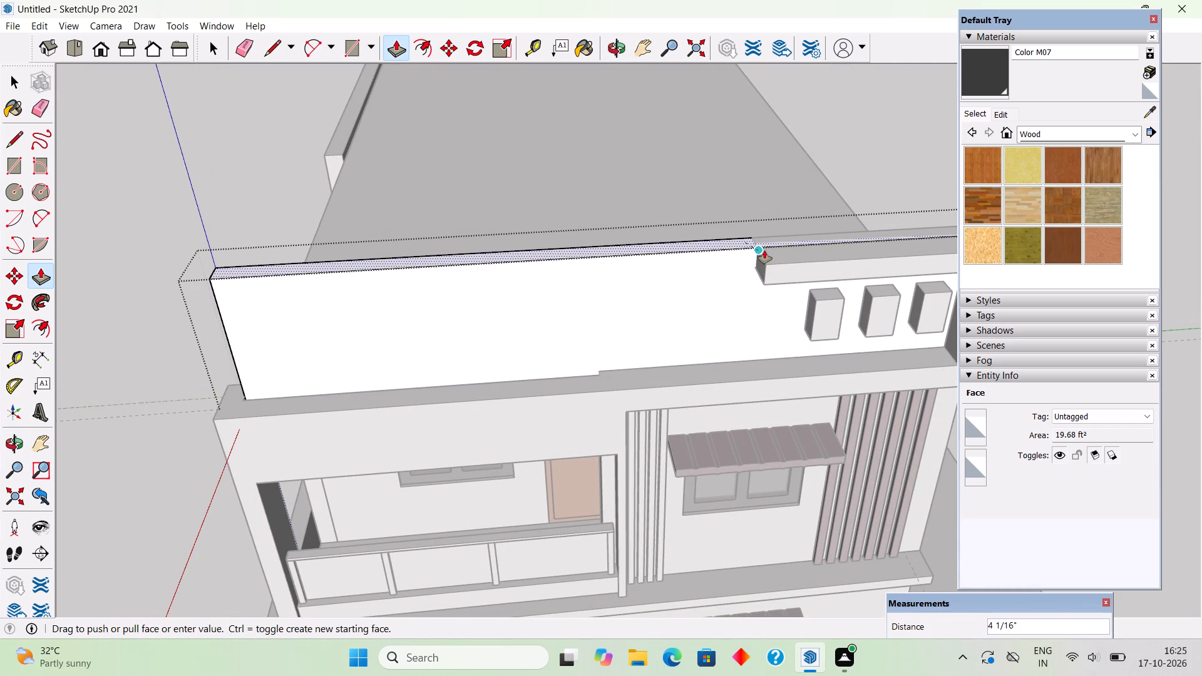
left_click(764, 250)
scroll(740, 279, "down", 1)
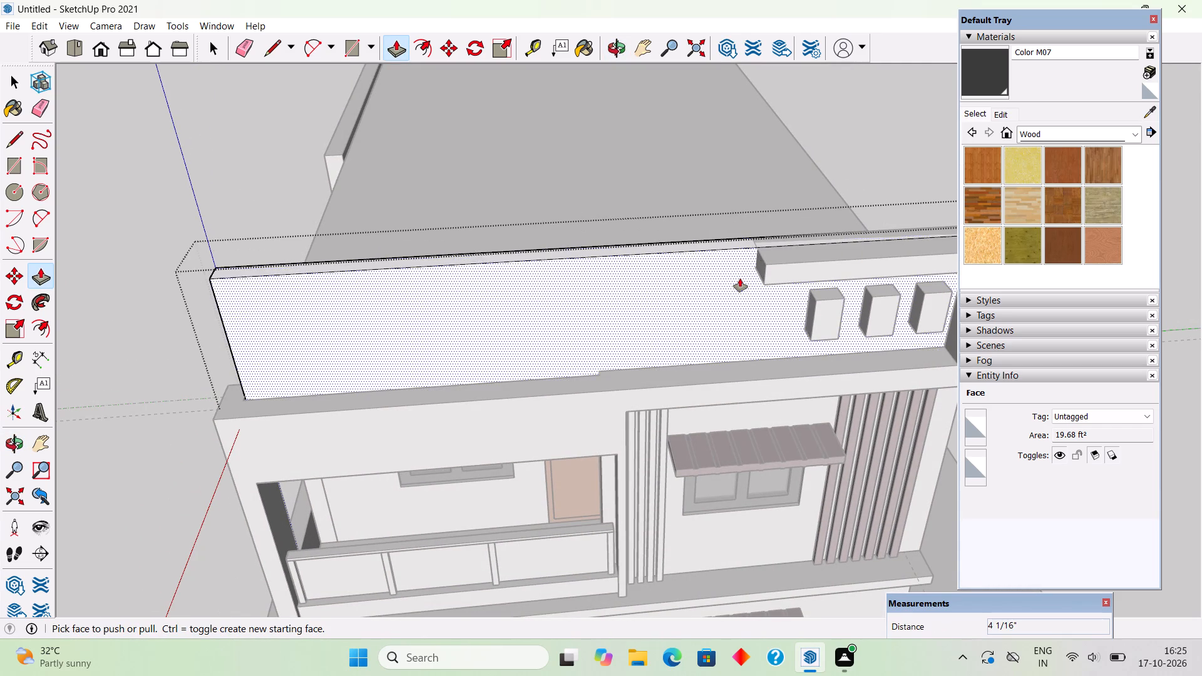
scroll(740, 279, "down", 2)
key("space")
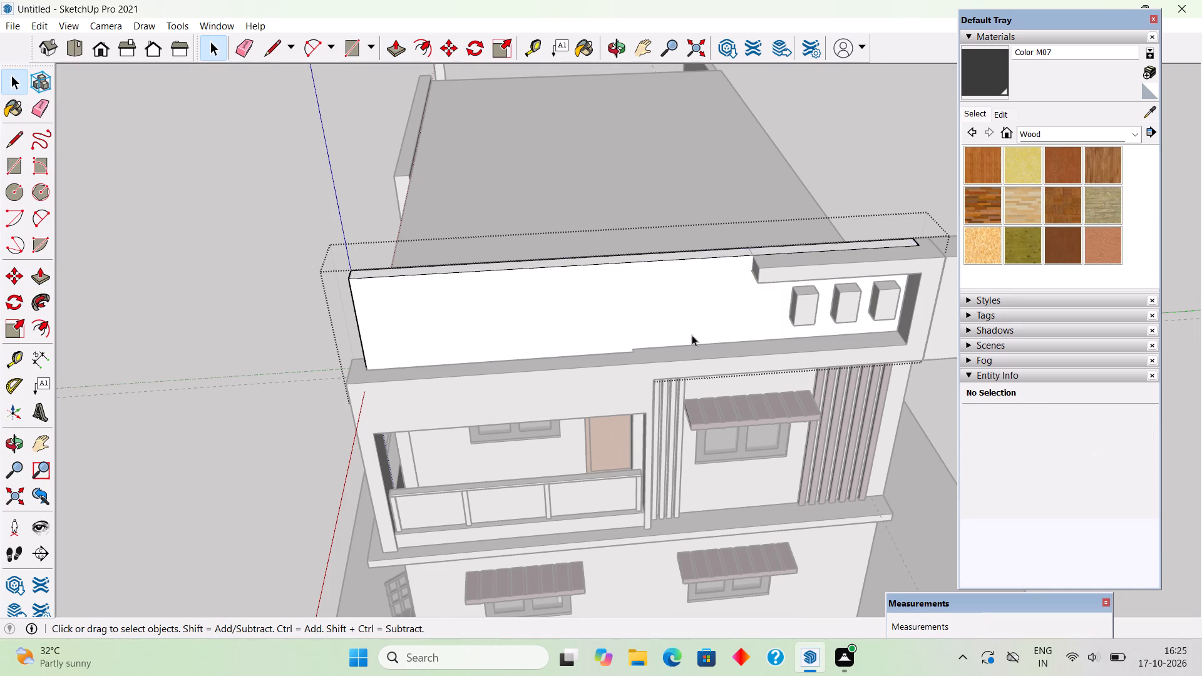
Draw a rectangle about 8' 4" by 3' on the roof wall's plain front face, away from the small blocks.
scroll(692, 335, "down", 1)
middle_click_drag(688, 328, 647, 185)
key("r")
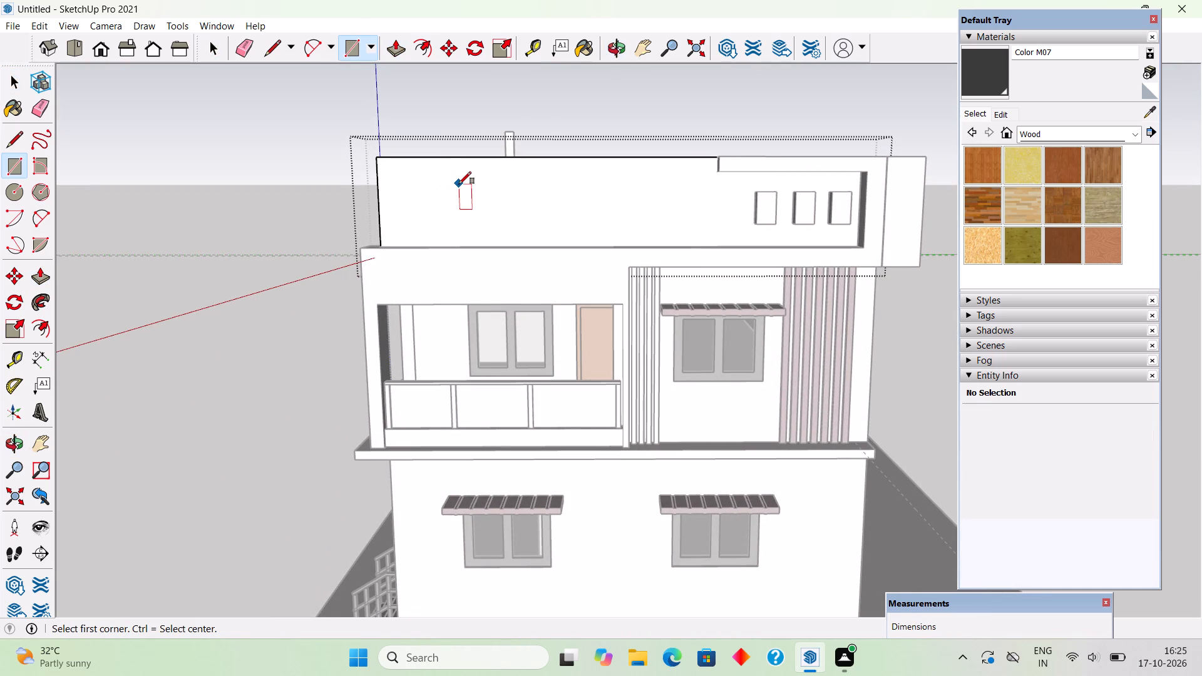
scroll(459, 184, "up", 2)
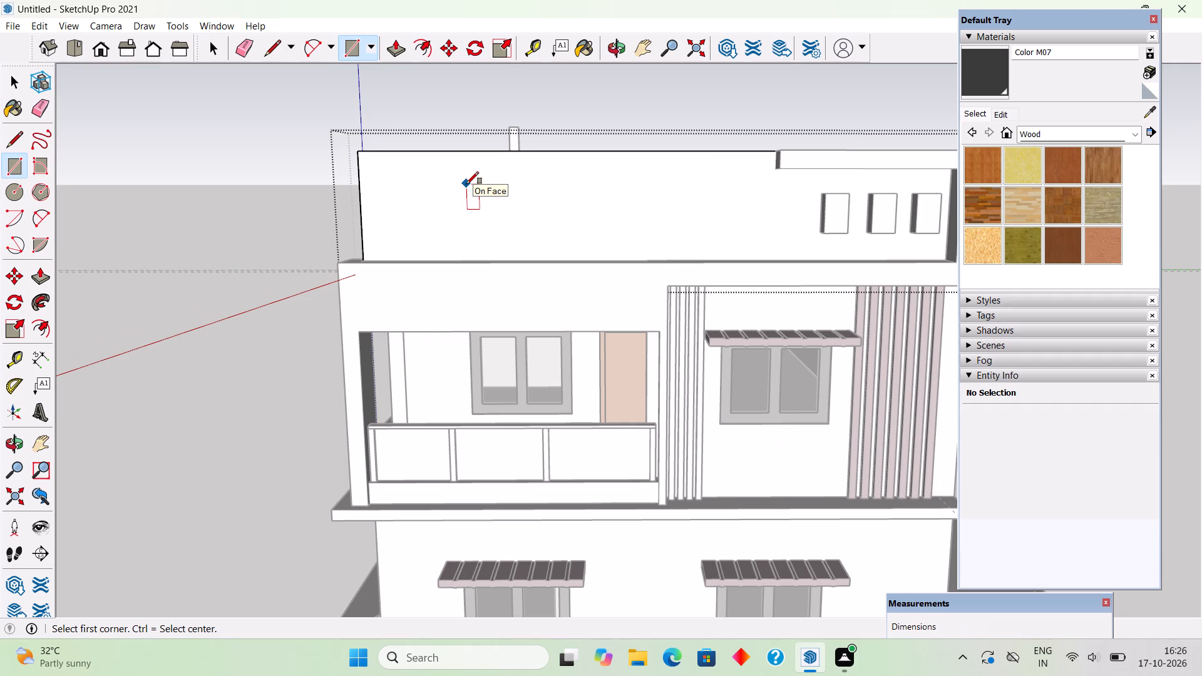
left_click(486, 183)
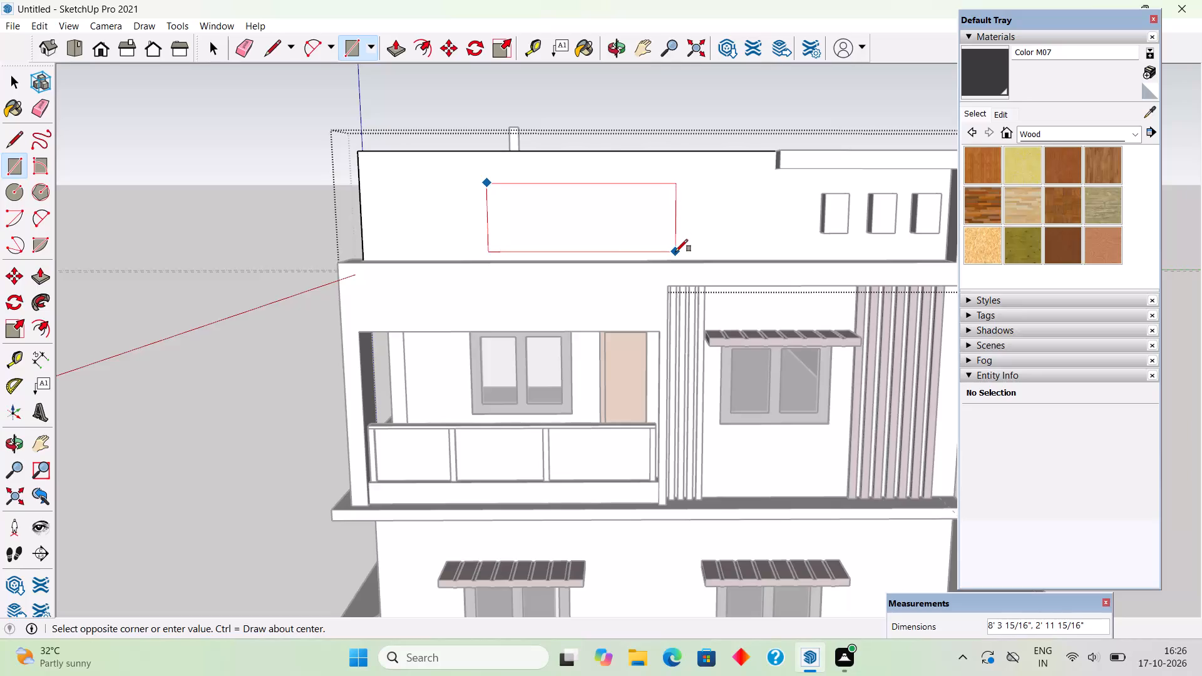
left_click(675, 252)
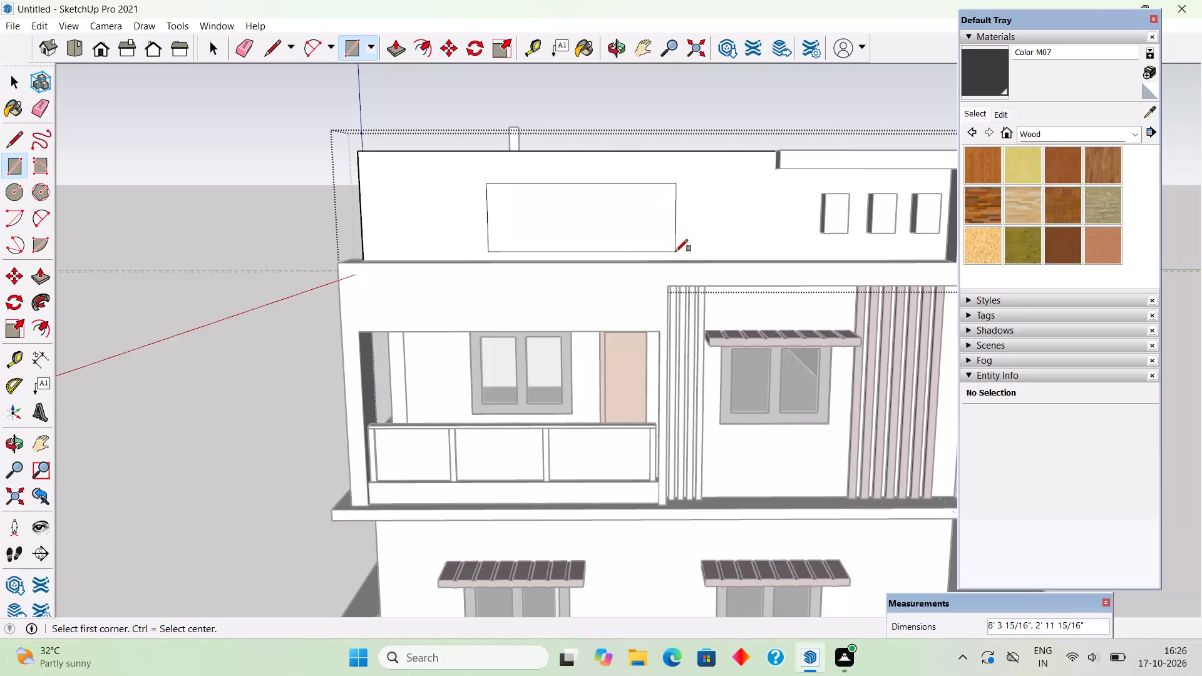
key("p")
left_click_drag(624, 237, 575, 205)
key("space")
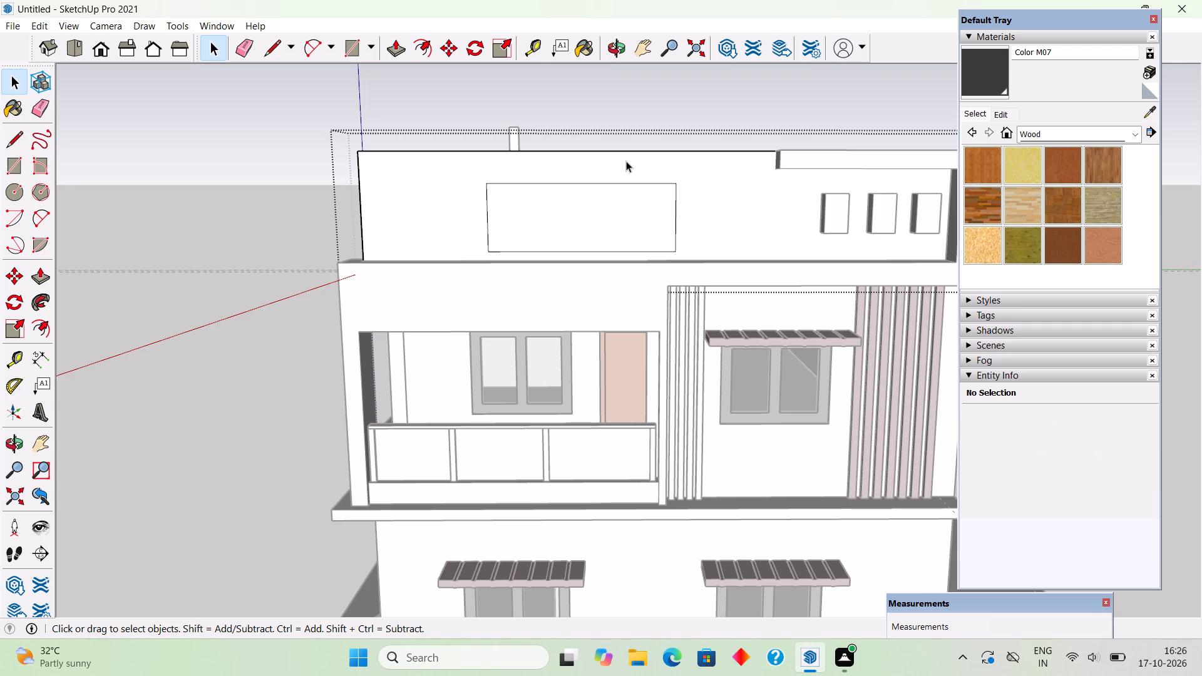
Draw two vertical lines about 1' 4 5/8" up to the wall's top edge, from about a quarter along the rectangle and its corner nearest the blocks.
key("l")
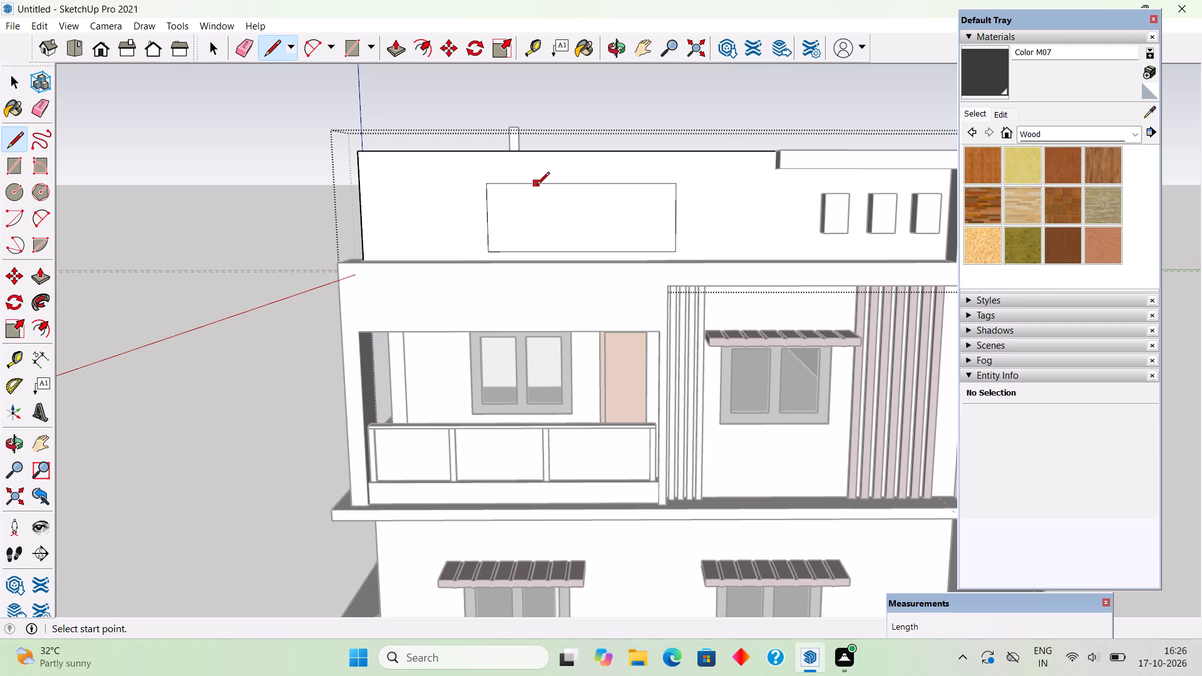
left_click(537, 186)
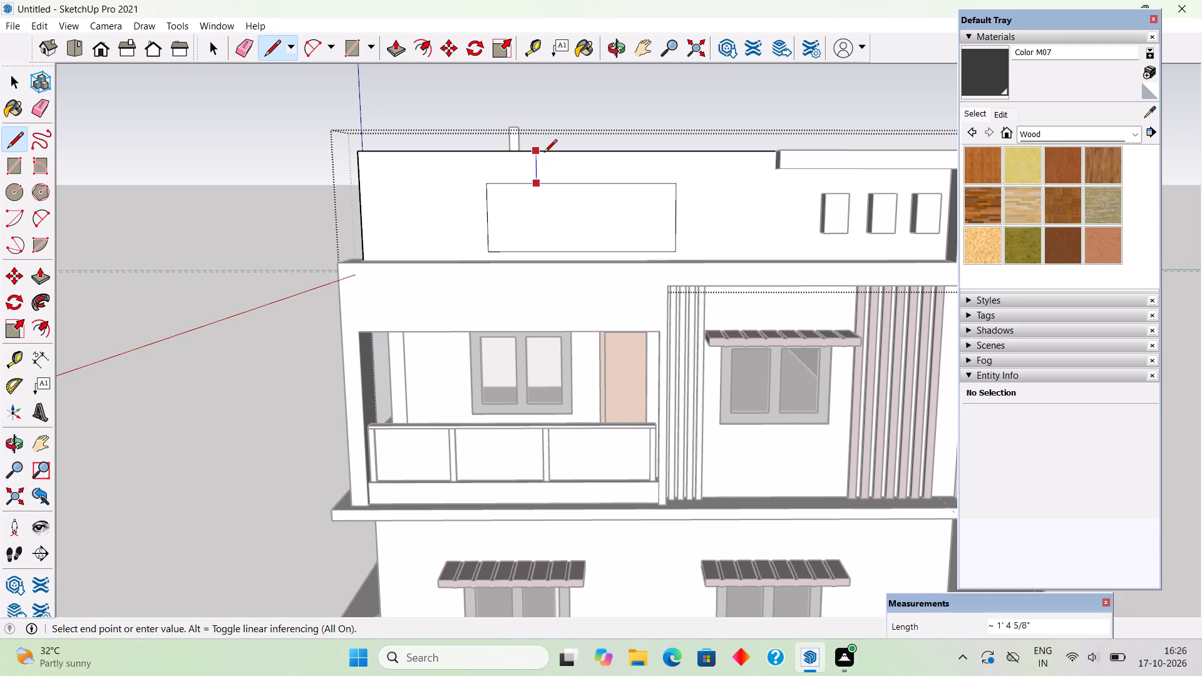
left_click(544, 153)
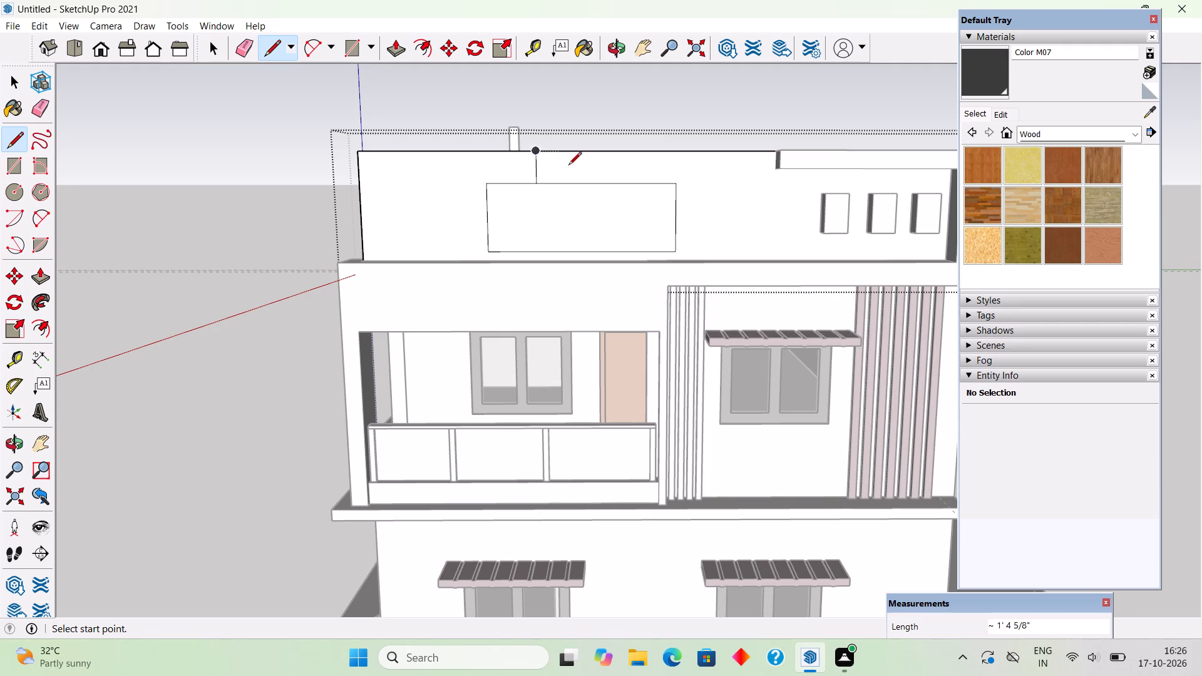
left_click(673, 190)
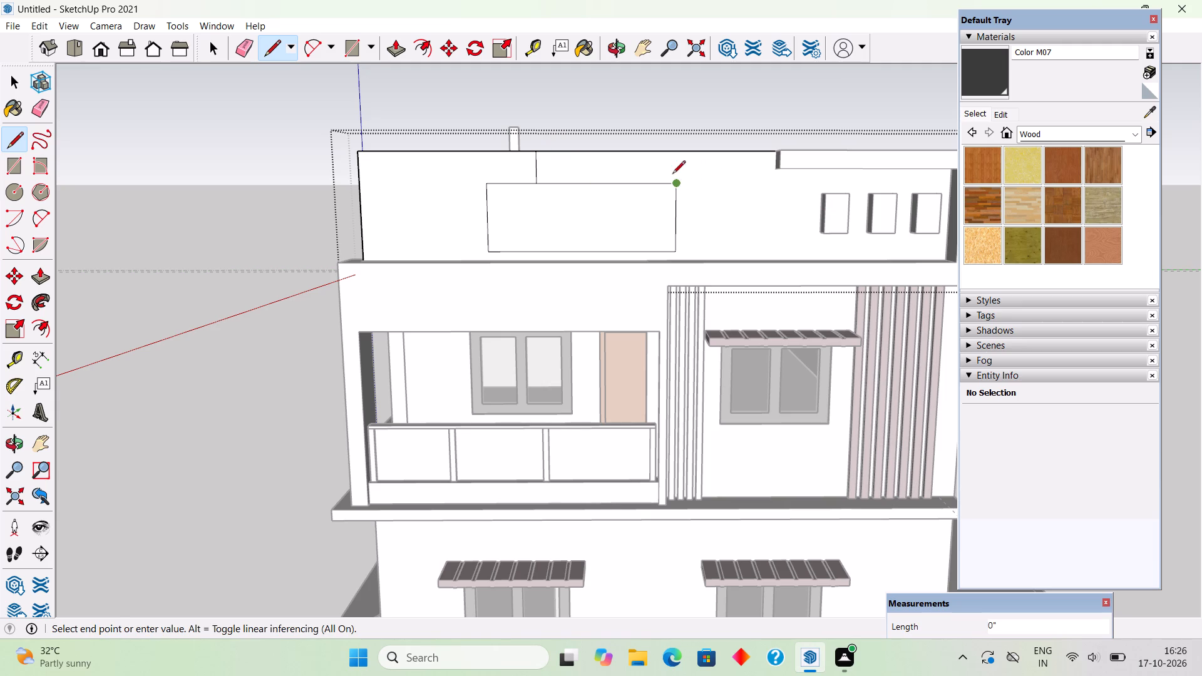
left_click(670, 154)
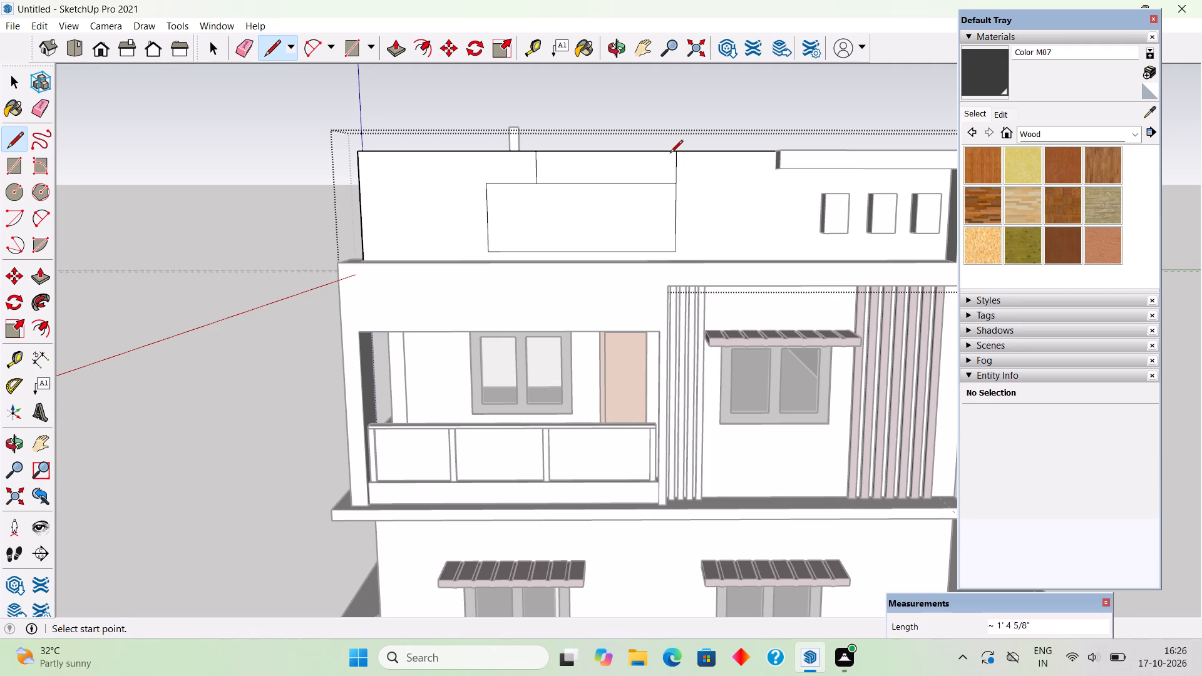
key("space")
Delete the section of the rectangle's top edge between the two vertical lines, merging the areas above and below.
left_click(649, 181)
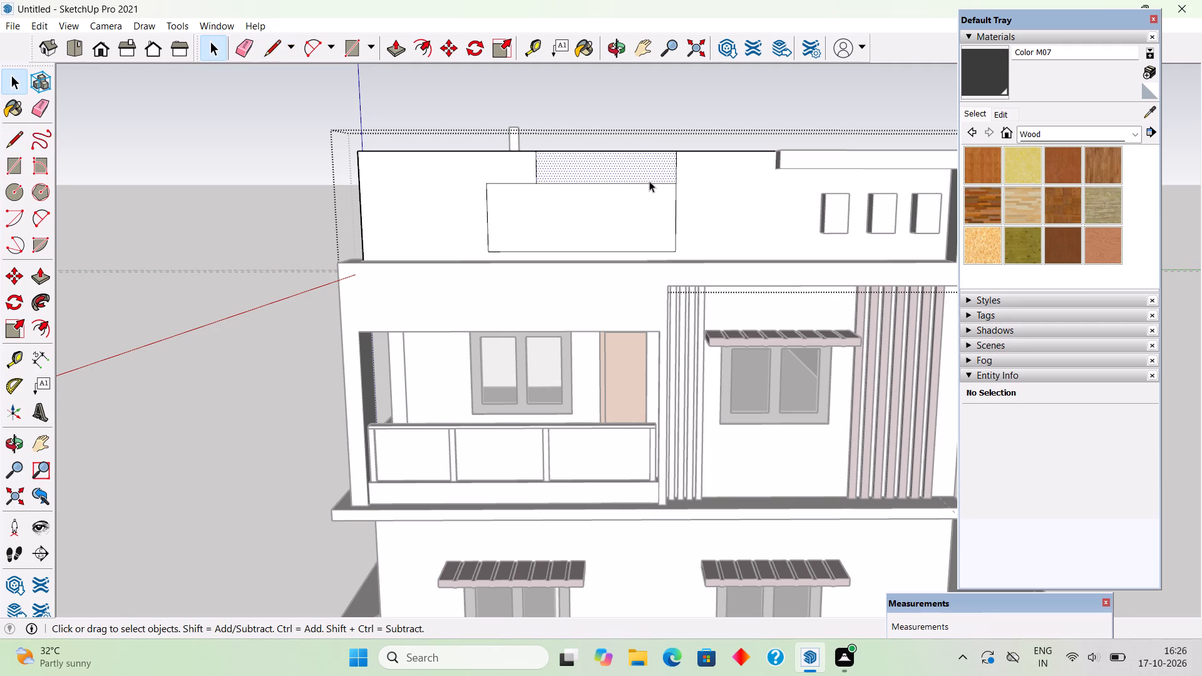
left_click(652, 183)
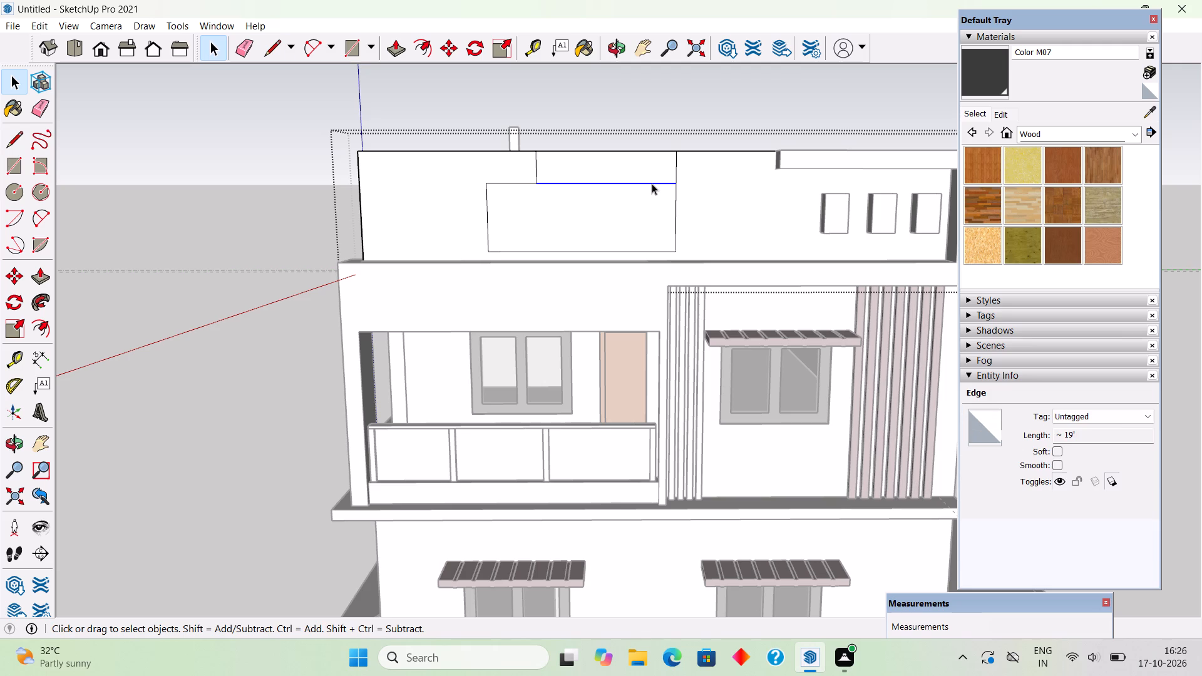
key("Delete")
Push the stepped face 9" back through the roof wall to cut an opening that is open at the top.
left_click(652, 206)
key("p")
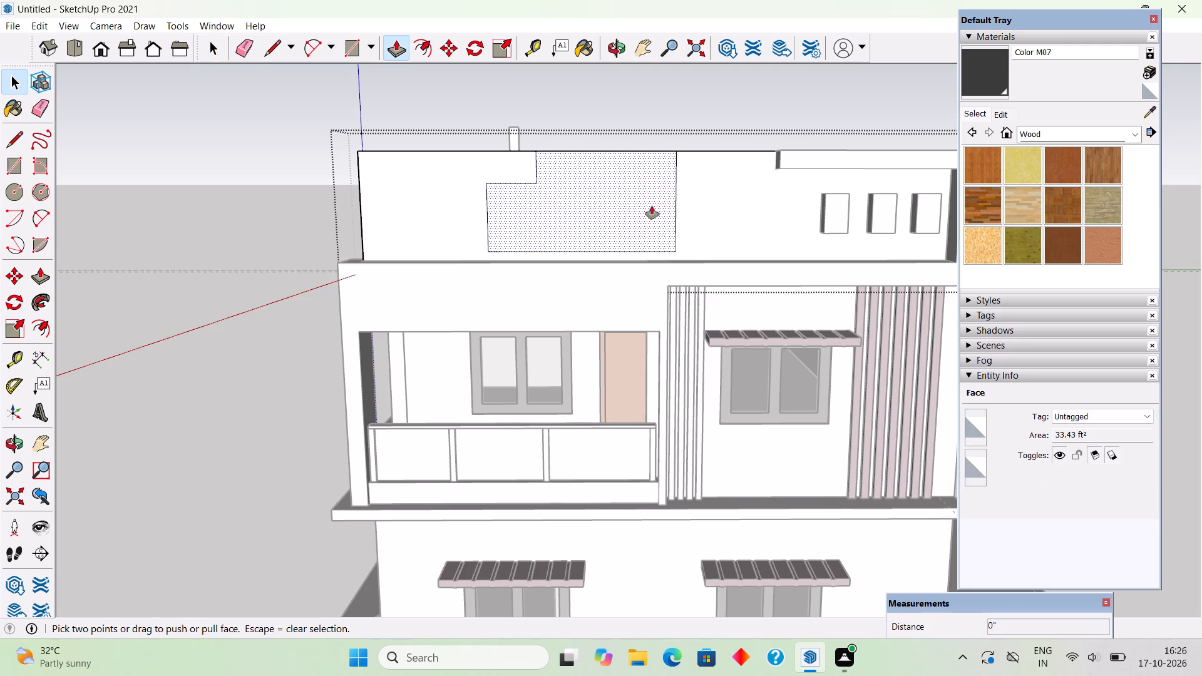
left_click_drag(650, 230, 635, 177)
middle_click_drag(635, 175, 675, 185)
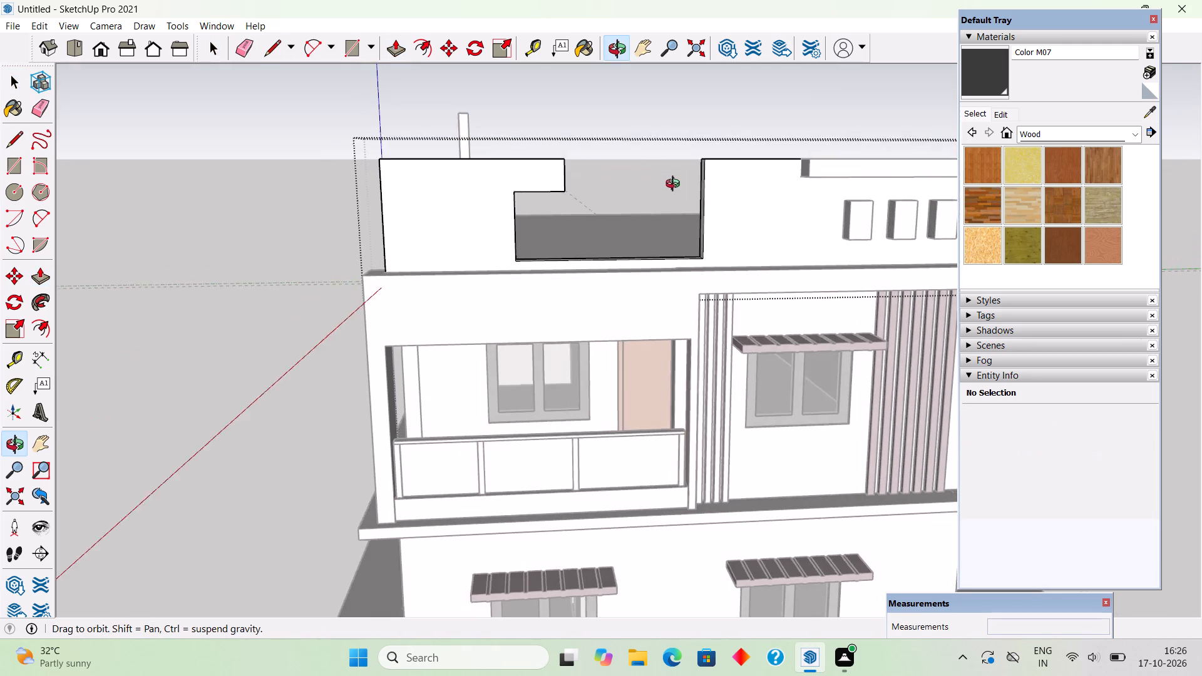
middle_click_drag(675, 185, 692, 163)
middle_click_drag(607, 203, 419, 196)
scroll(419, 198, "up", 3)
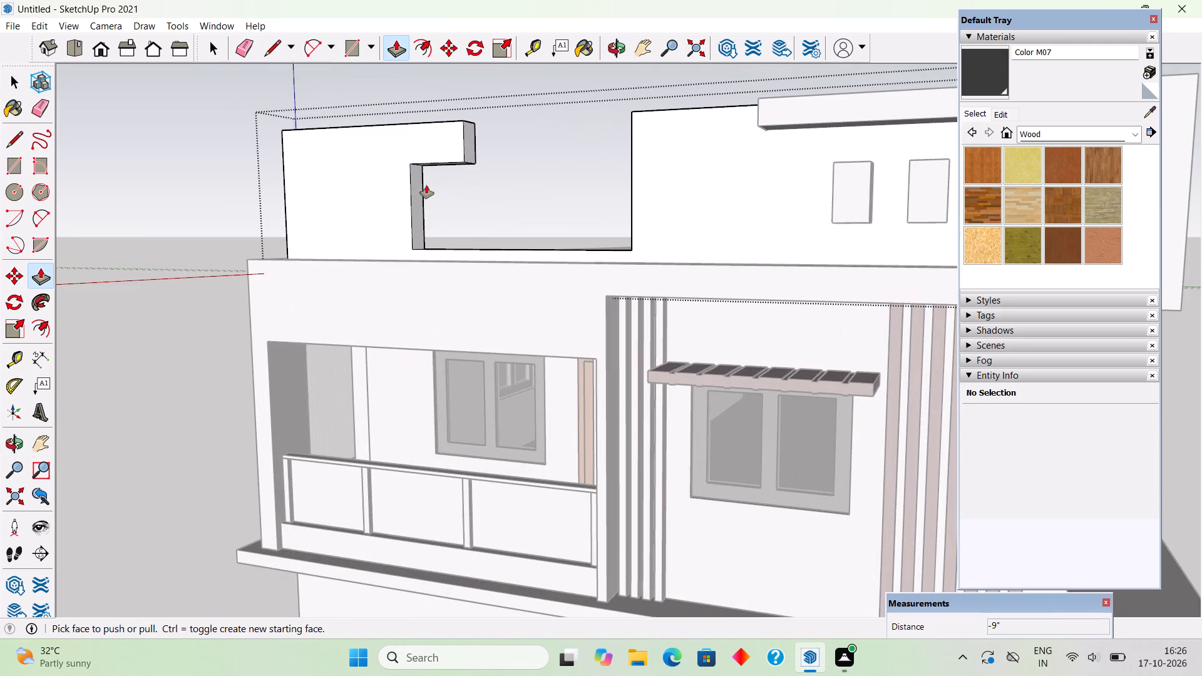
Push the underside of the roof wall's overhanging arm above the stepped opening up 5 1/2".
scroll(442, 163, "up", 5)
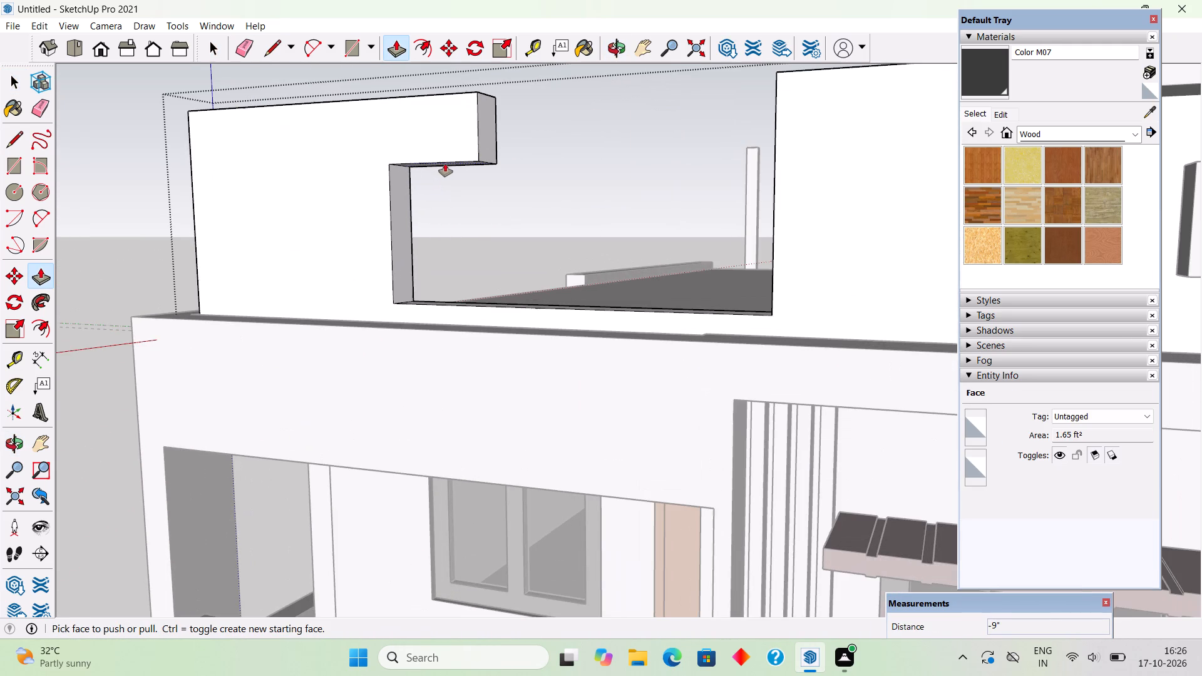
left_click(446, 164)
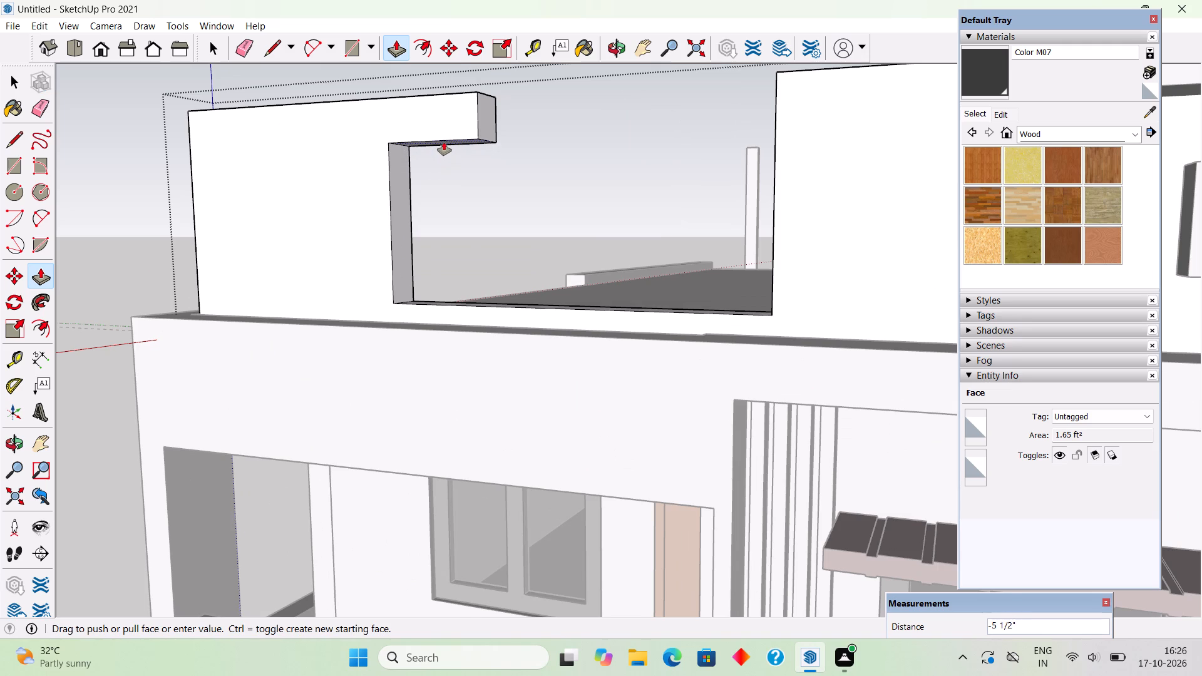
left_click(444, 142)
scroll(471, 216, "down", 5)
middle_click_drag(560, 319, 836, 239)
scroll(712, 305, "down", 2)
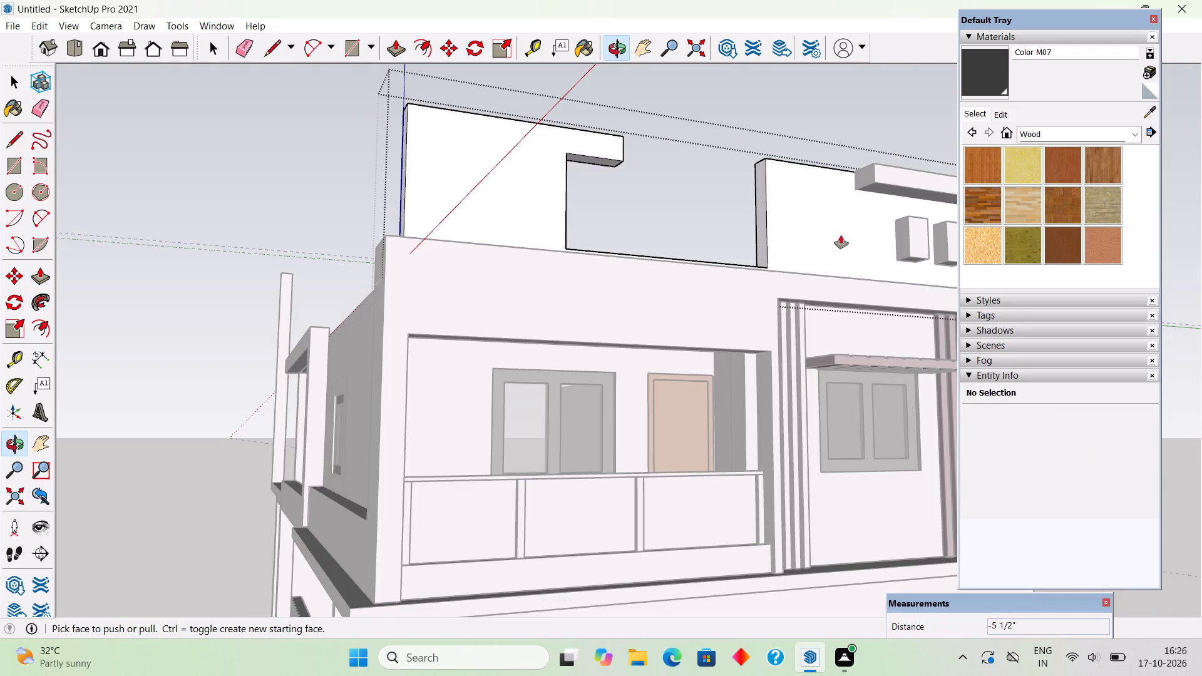
key("space")
left_click(747, 105)
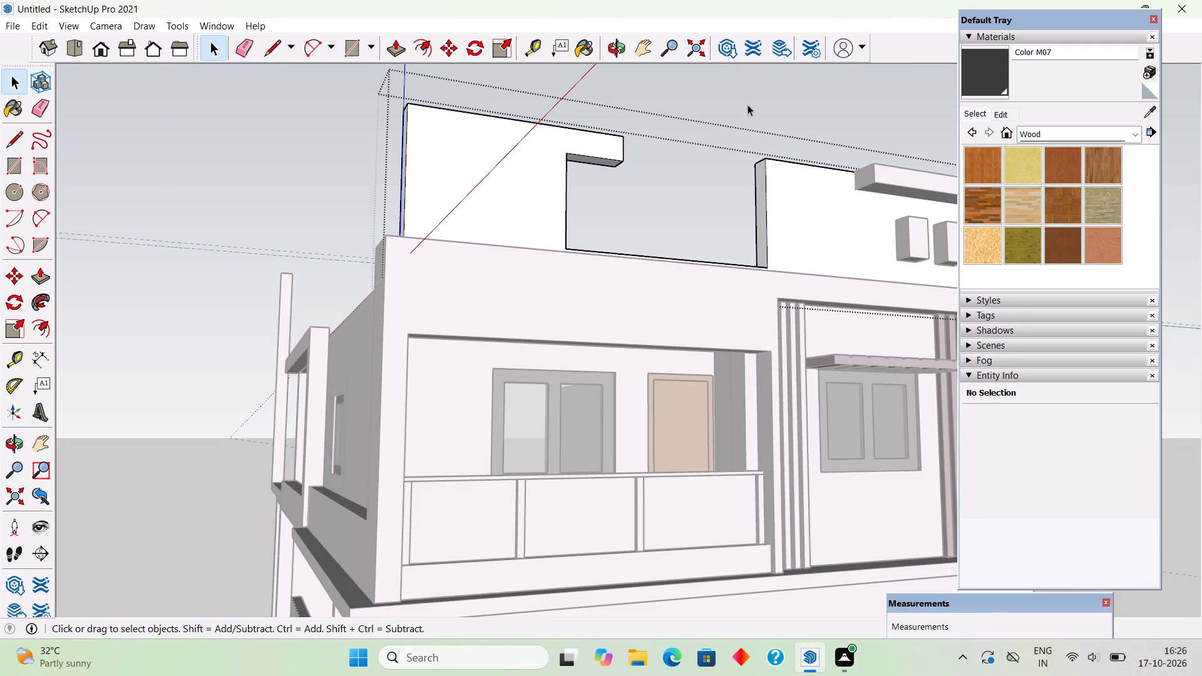
Draw a full-height rectangle about 4 3/8" by 11 1/8" centred on the end face of the overhanging arm.
middle_click_drag(749, 160, 674, 308)
scroll(749, 181, "down", 1)
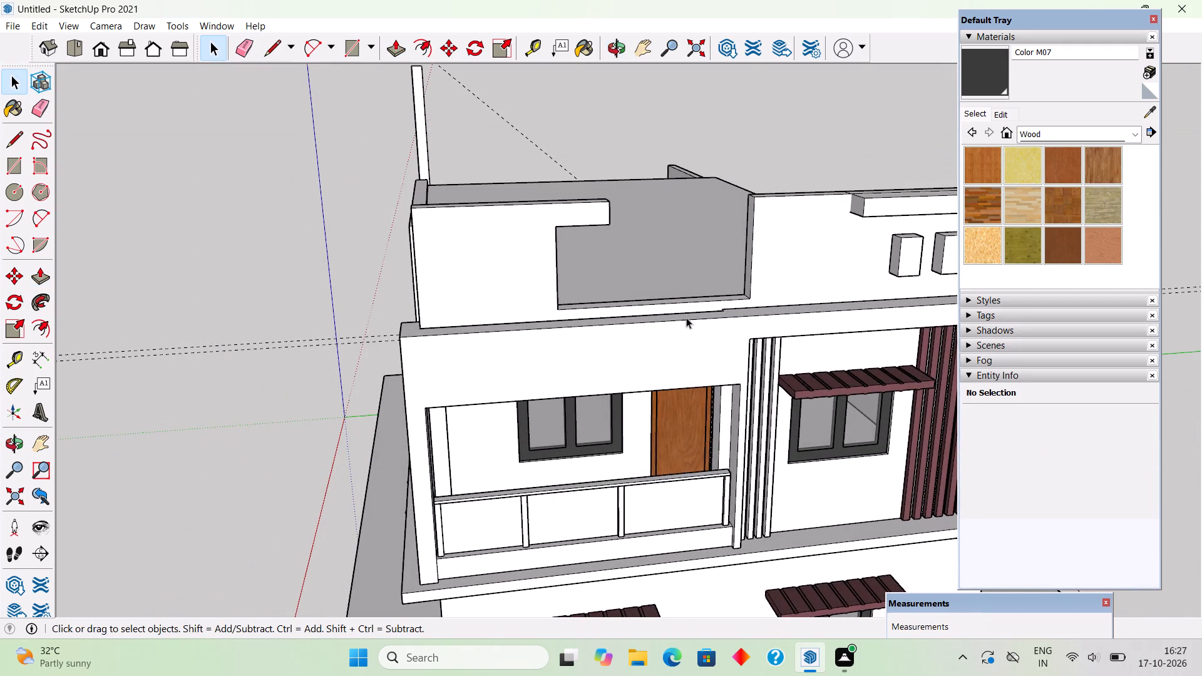
scroll(689, 316, "up", 3)
middle_click_drag(694, 273, 684, 162)
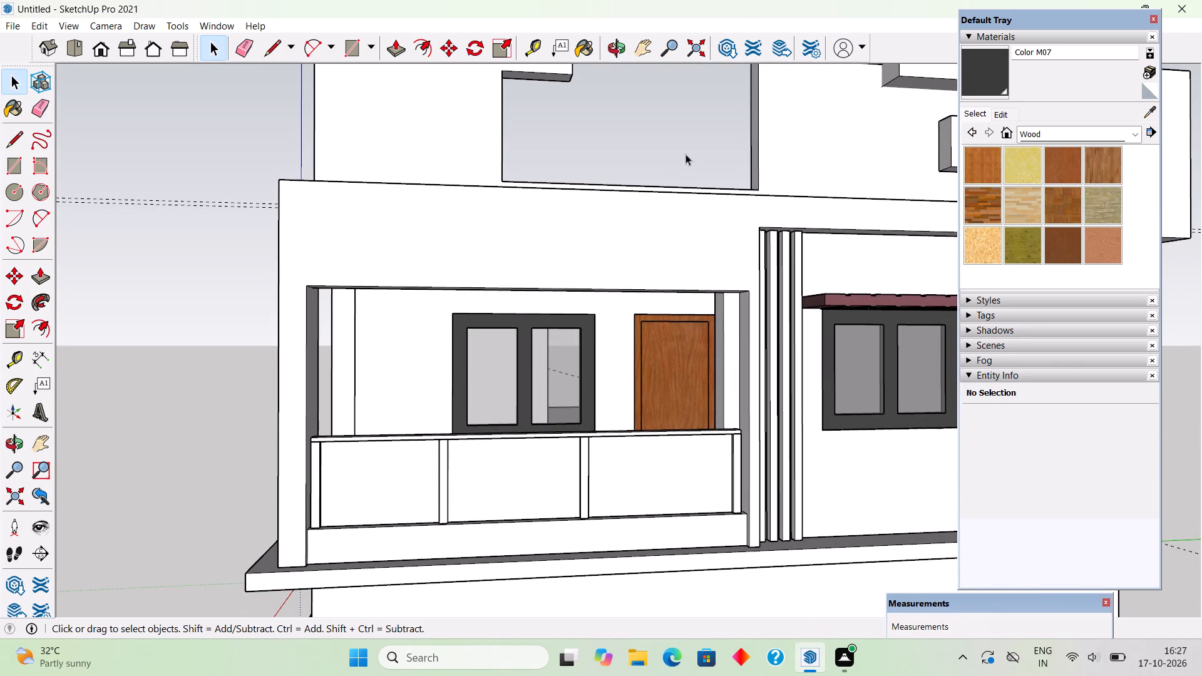
middle_click_drag(686, 154, 686, 215)
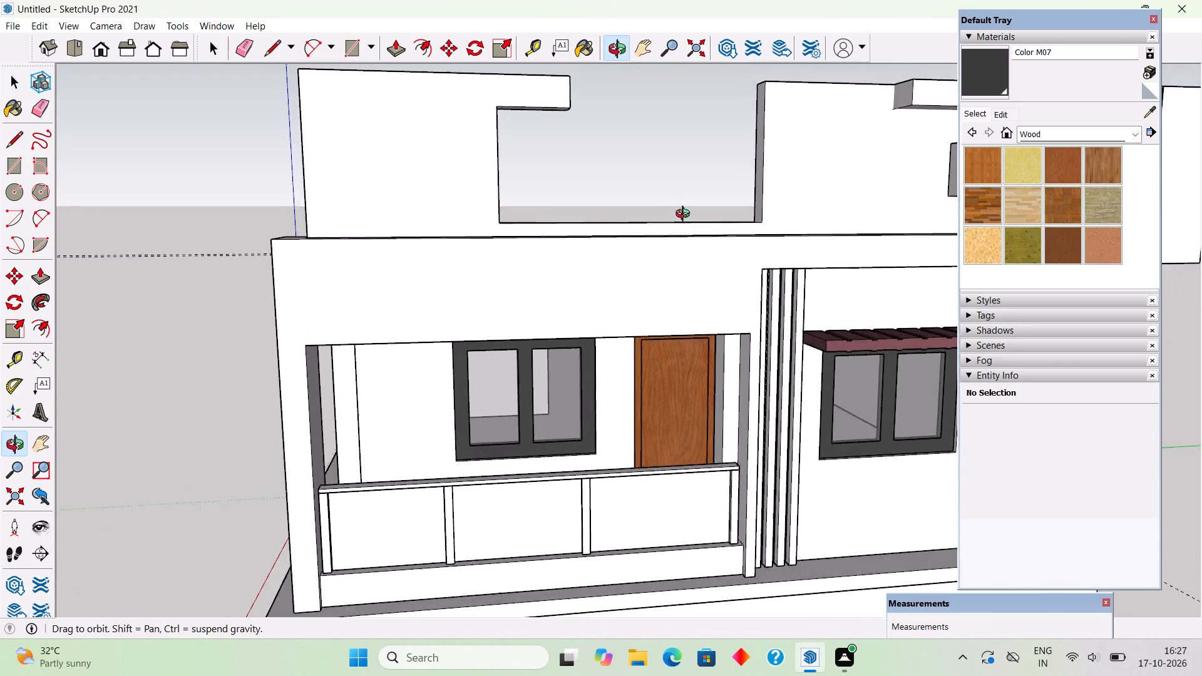
middle_click_drag(686, 215, 588, 255)
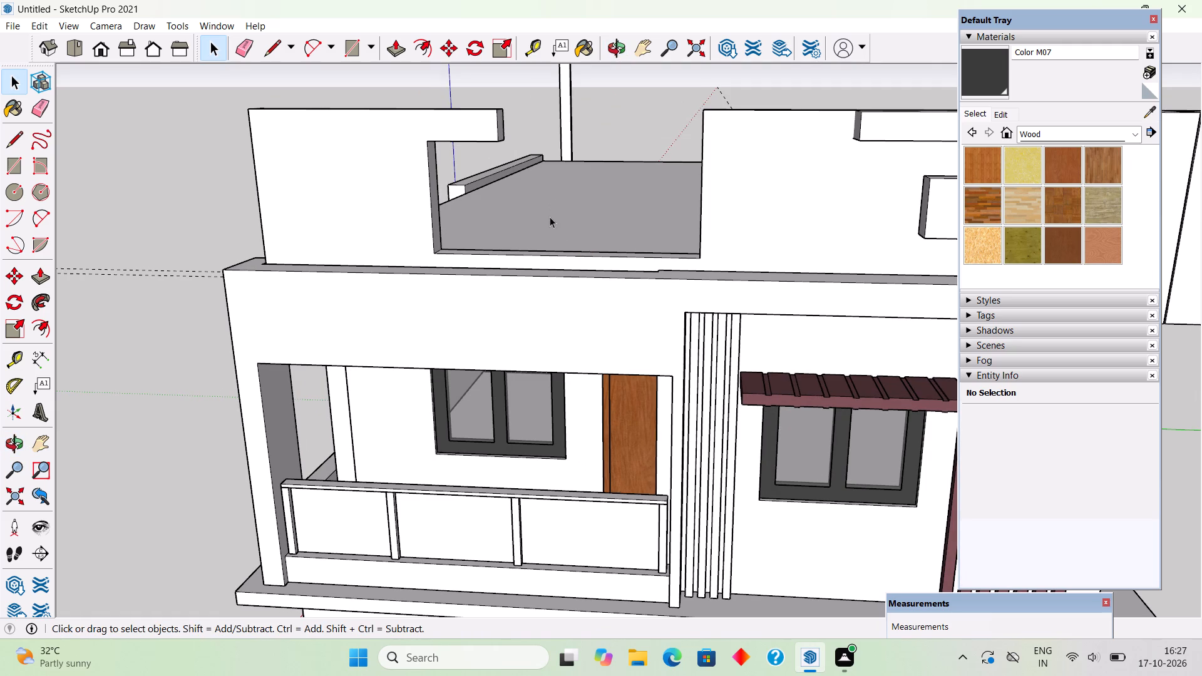
middle_click_drag(555, 162, 415, 170)
scroll(357, 125, "up", 6)
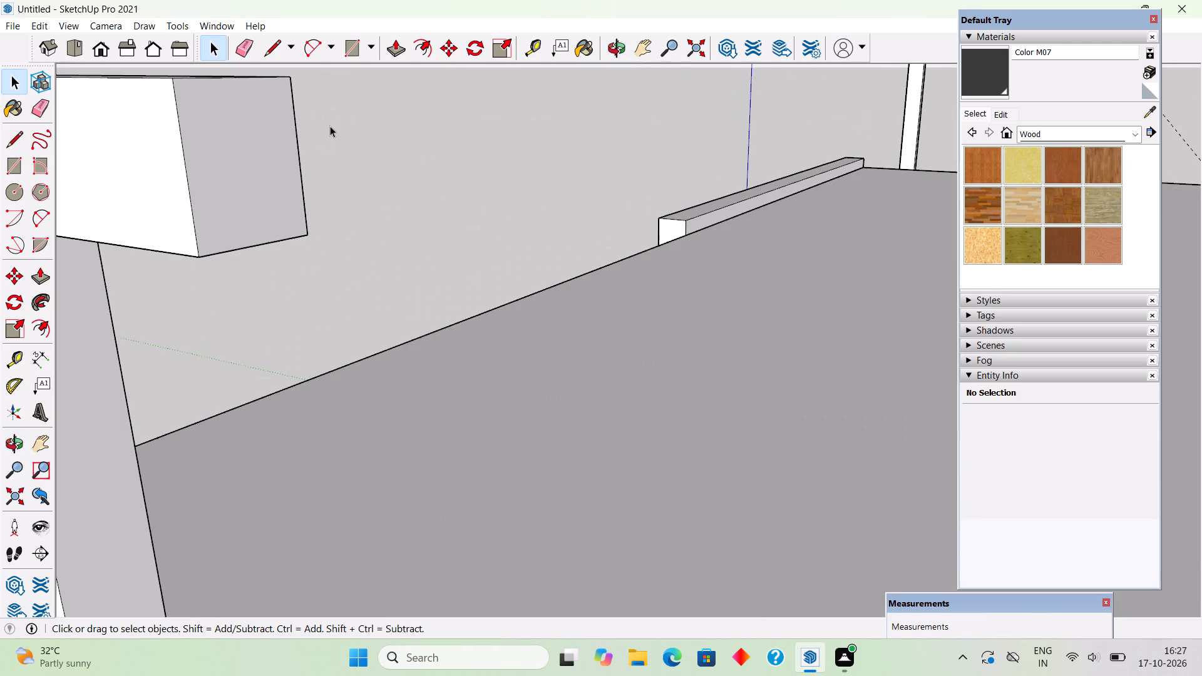
scroll(330, 126, "down", 5)
middle_click_drag(331, 159, 269, 165)
scroll(350, 121, "up", 9)
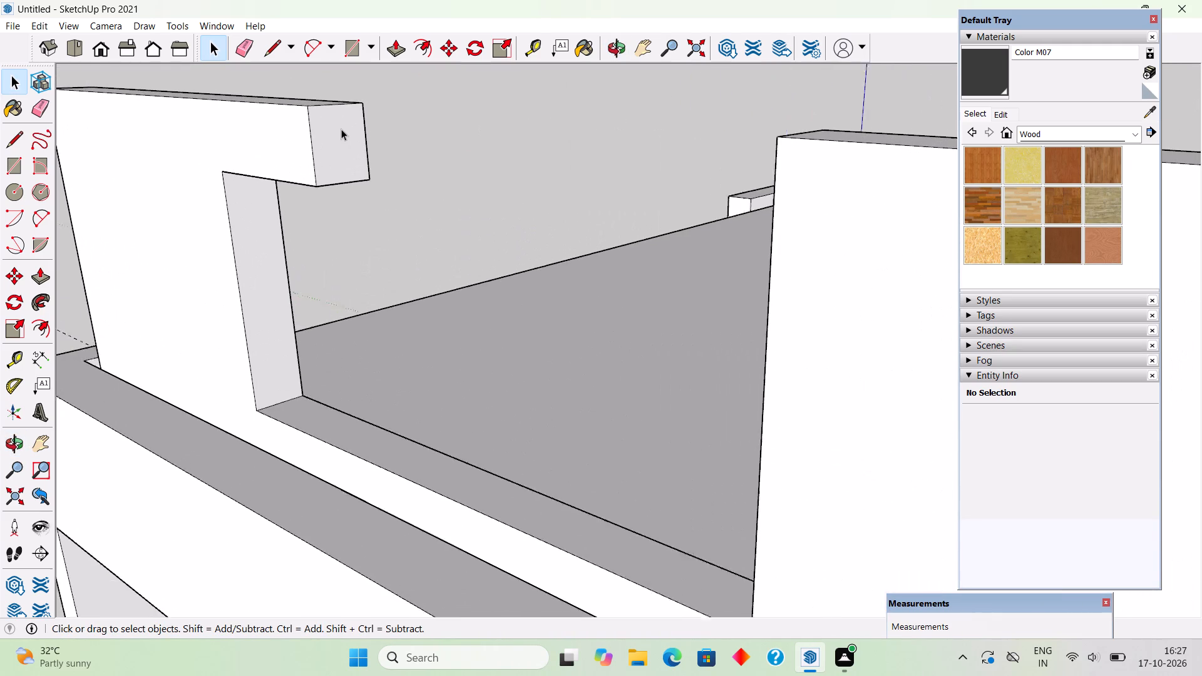
scroll(341, 129, "up", 1)
key("r")
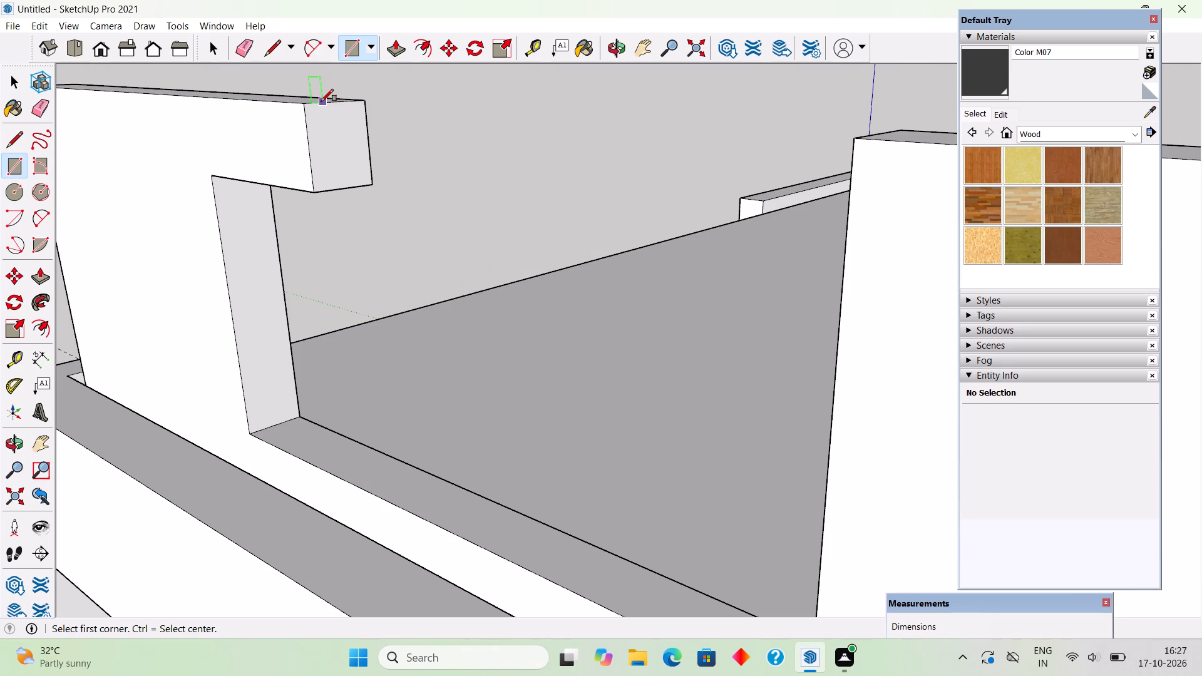
left_click(321, 101)
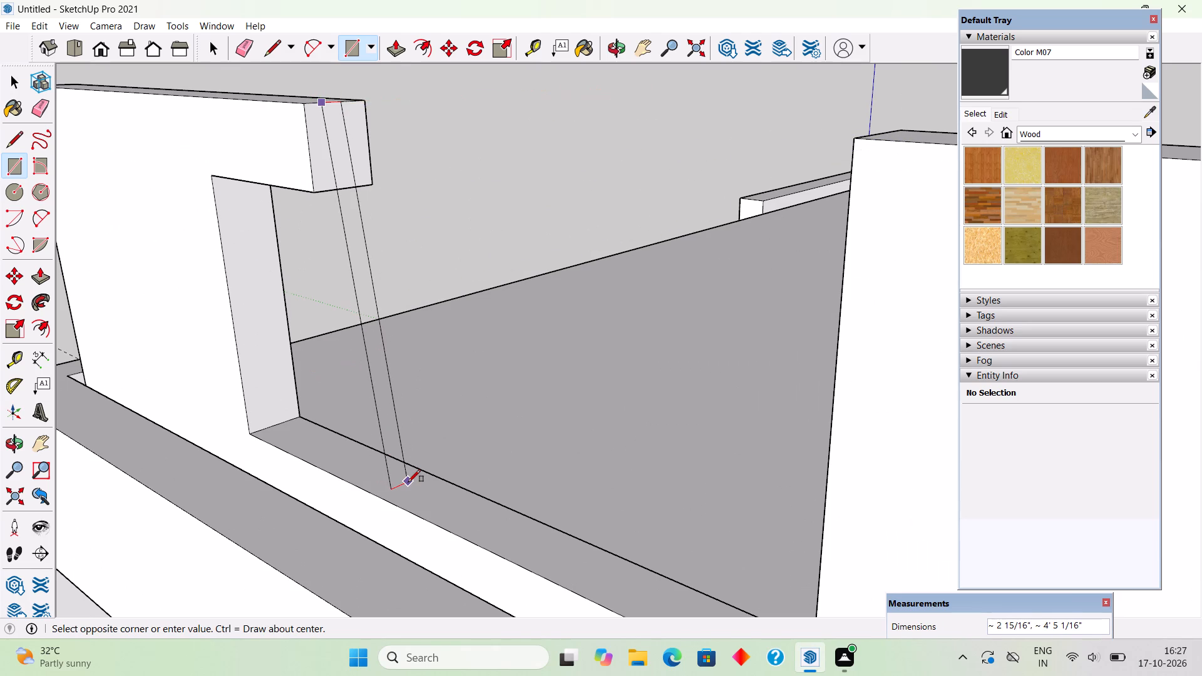
scroll(408, 482, "up", 3)
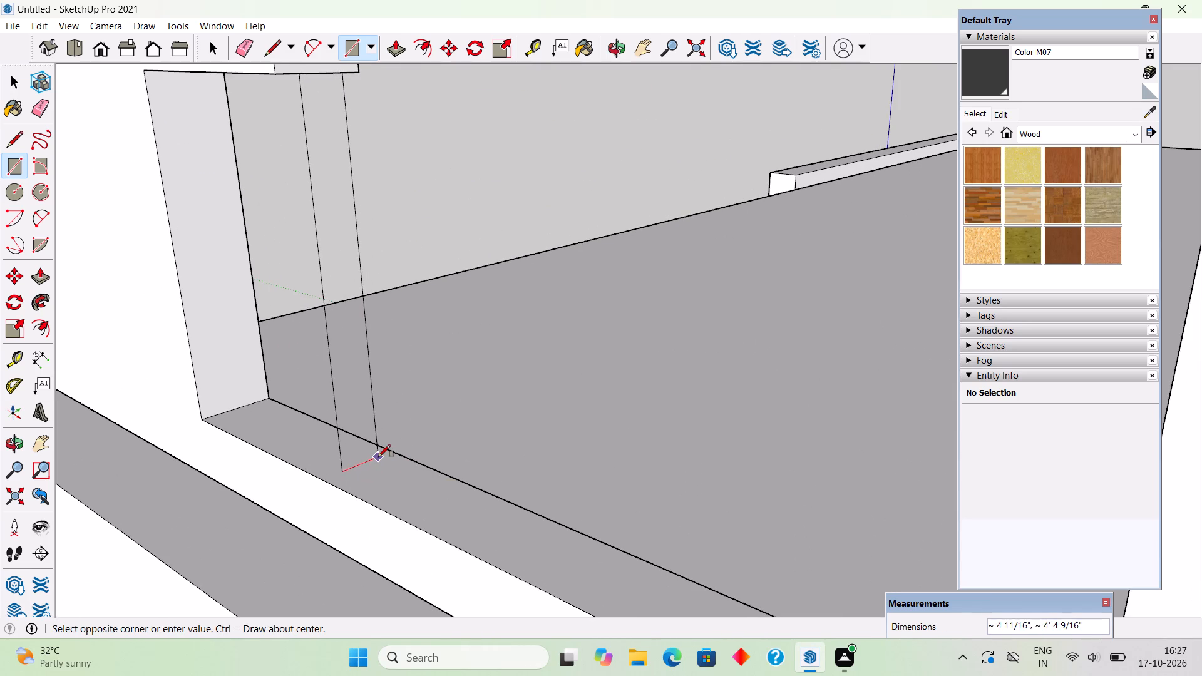
scroll(374, 456, "down", 4)
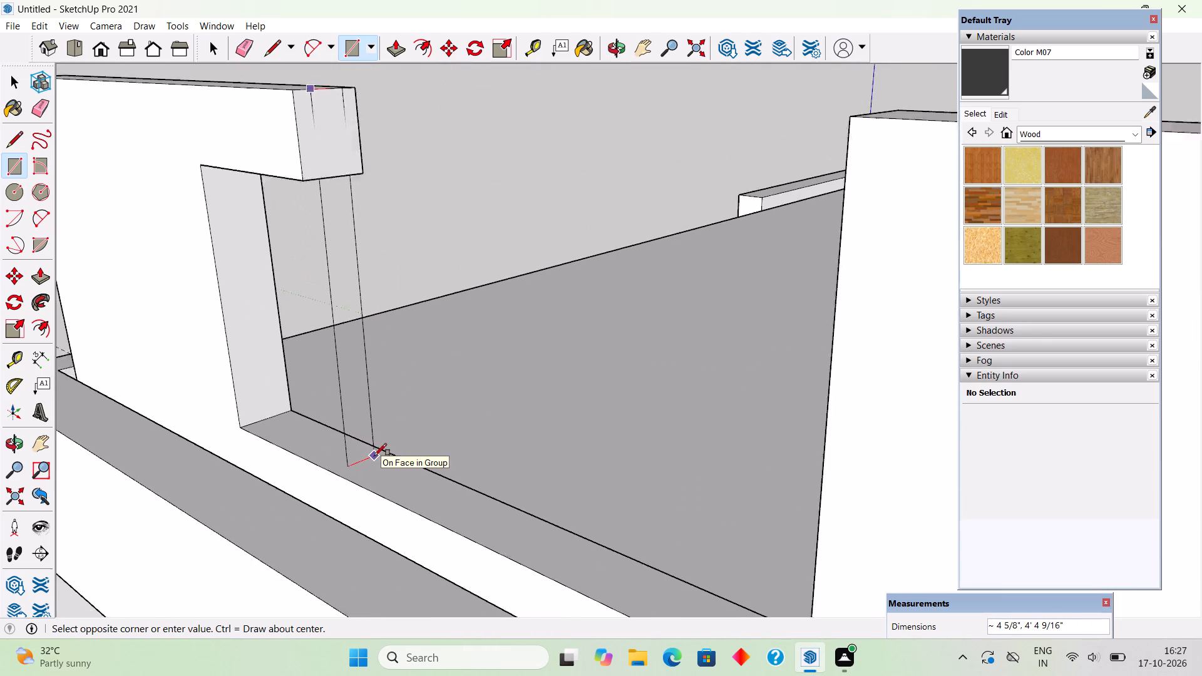
scroll(374, 456, "down", 2)
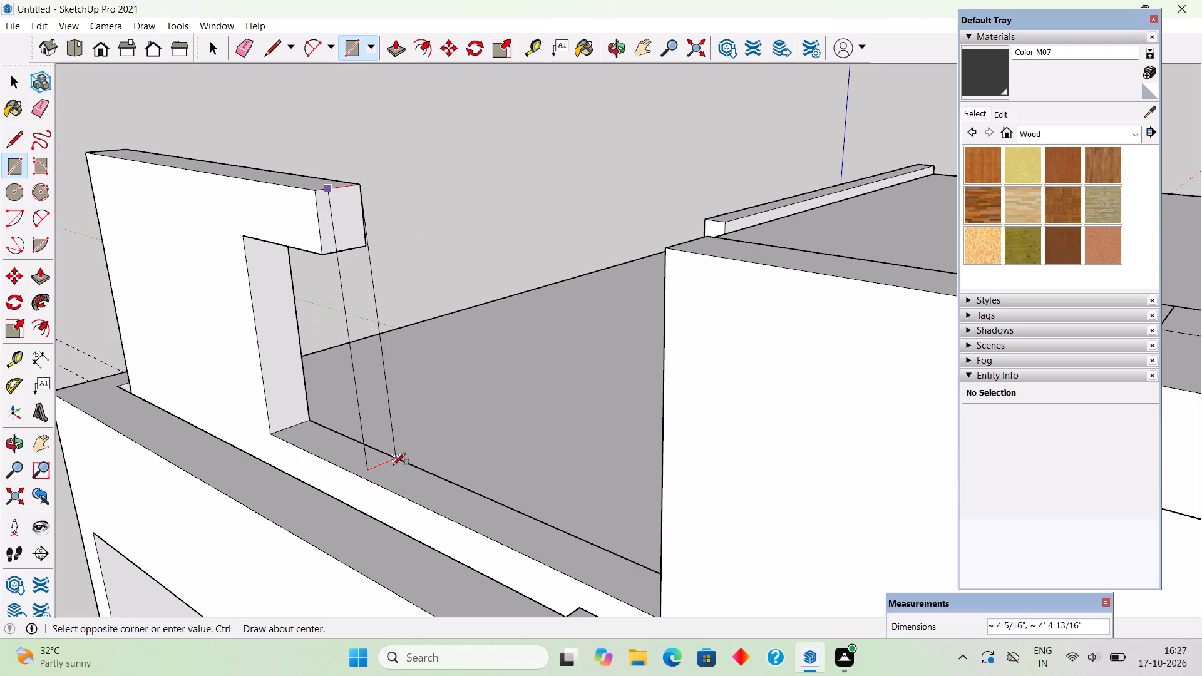
scroll(355, 251, "up", 2)
left_click(358, 248)
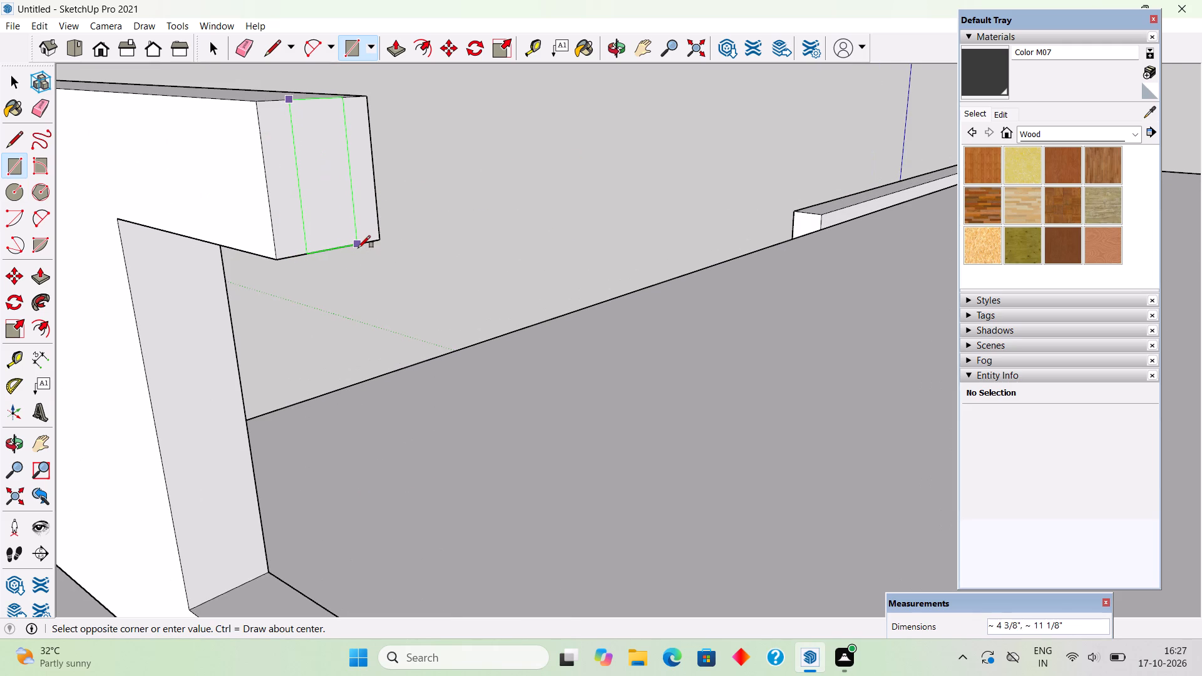
Pull the central strip on the arm's end face out about 2' 3" across the opening.
key("p")
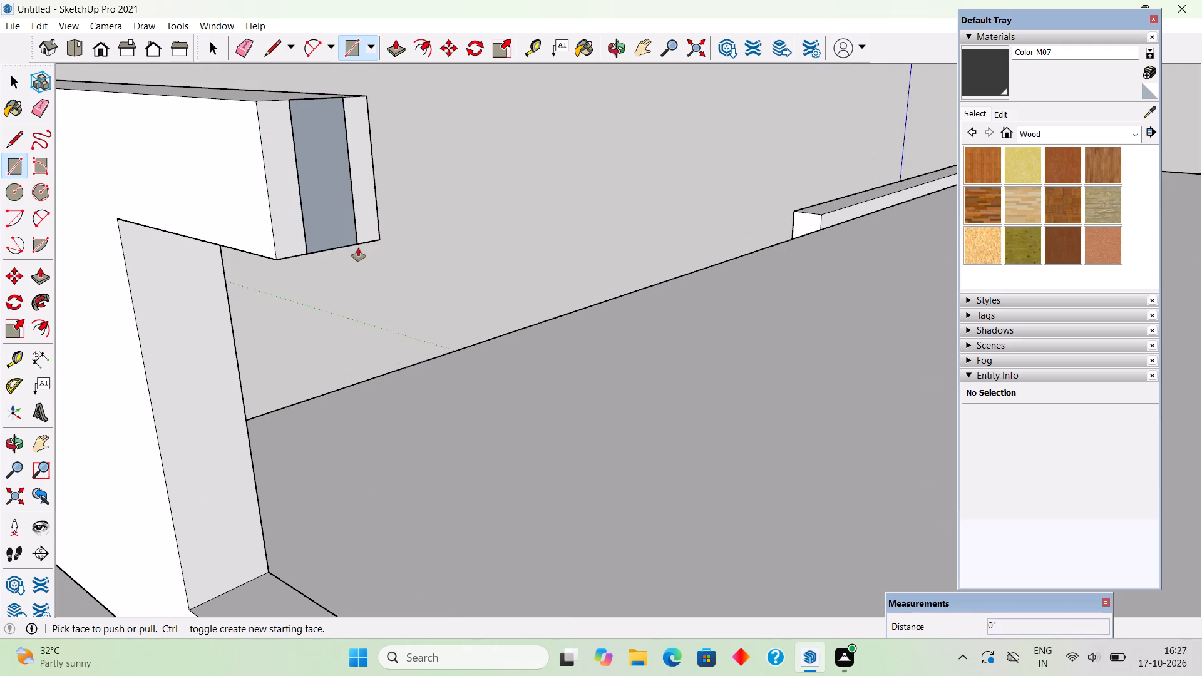
left_click(336, 230)
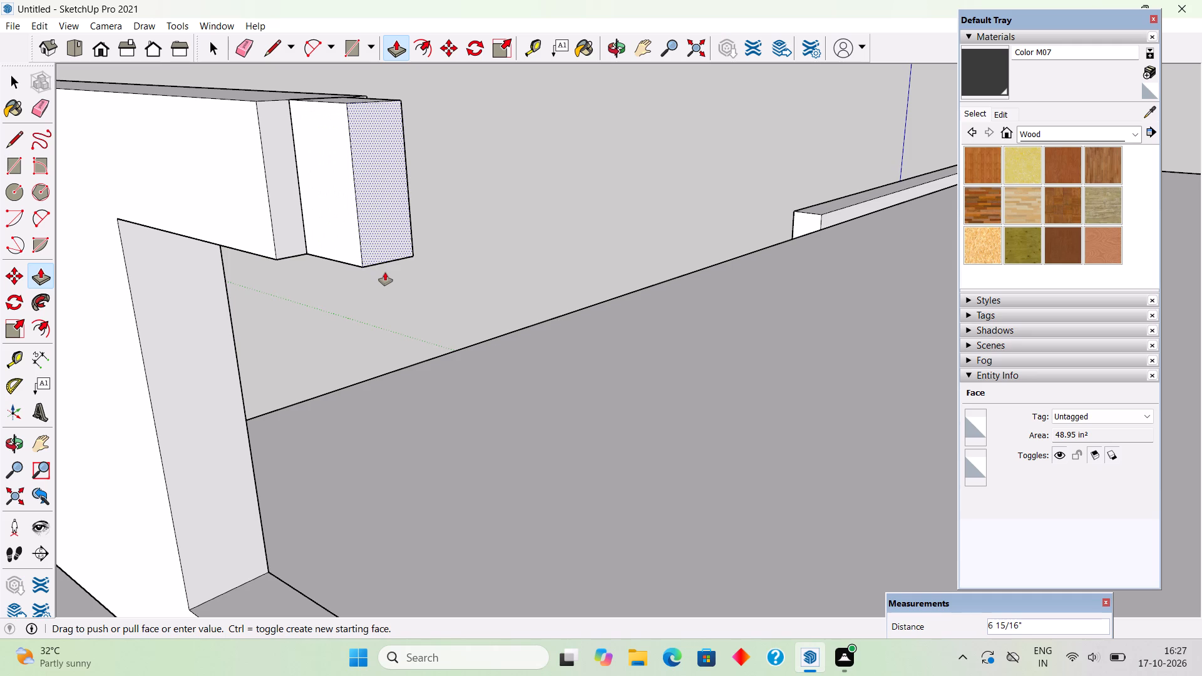
scroll(403, 274, "down", 1)
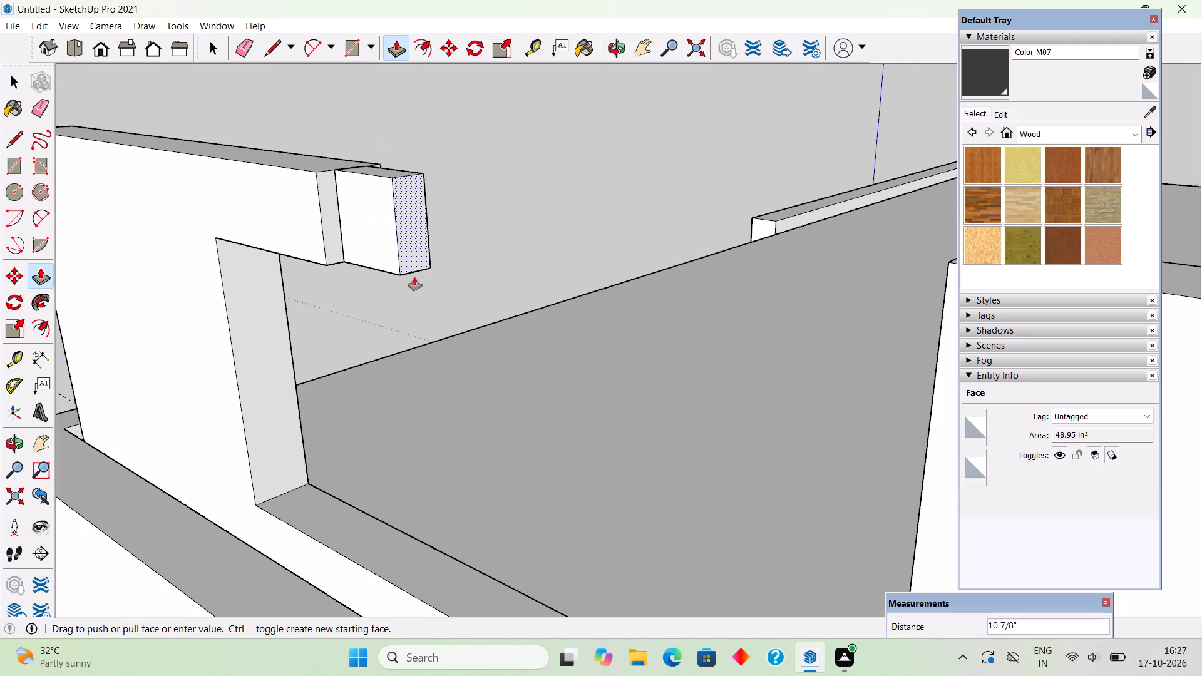
middle_click_drag(414, 277, 602, 264)
scroll(602, 264, "down", 8)
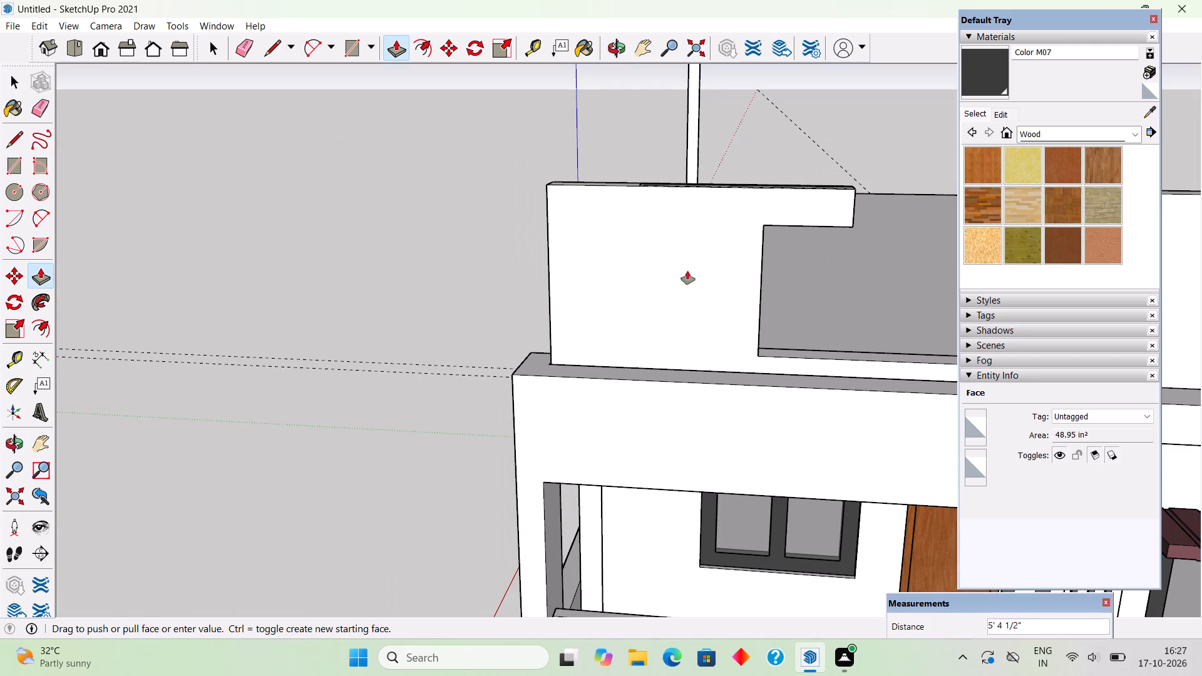
scroll(871, 255, "down", 9)
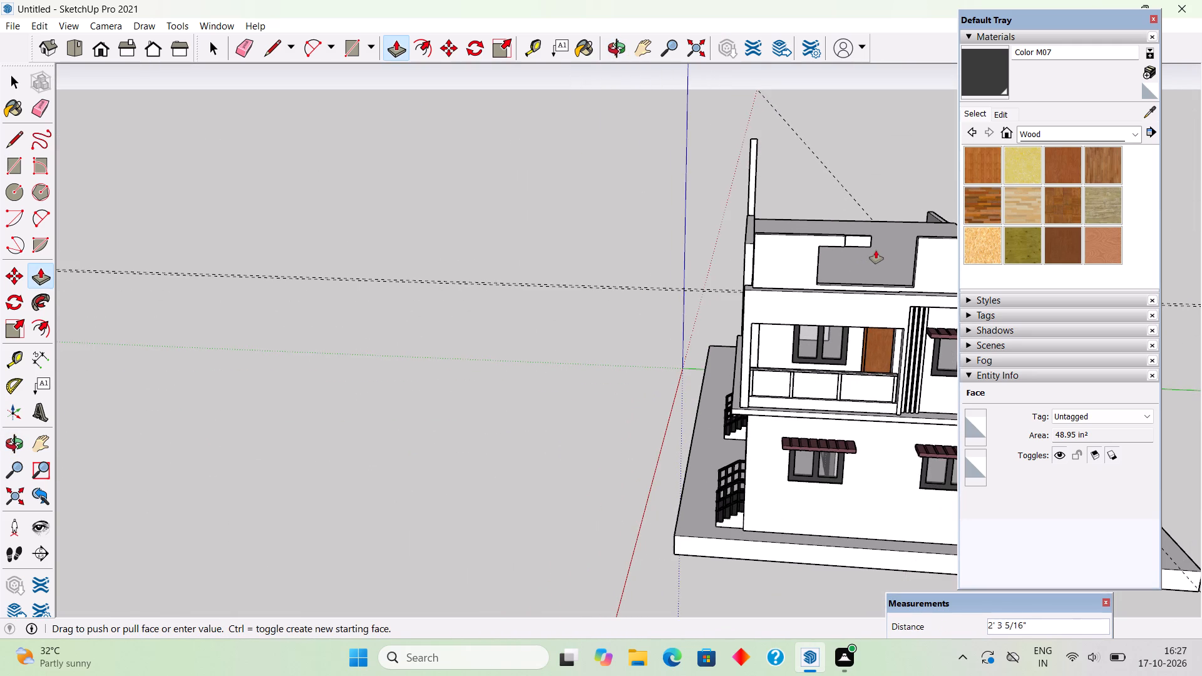
left_click(871, 253)
Pull the top face of the new narrow extension up 6 3/4" above the roof wall's arm.
middle_click_drag(870, 169, 845, 281)
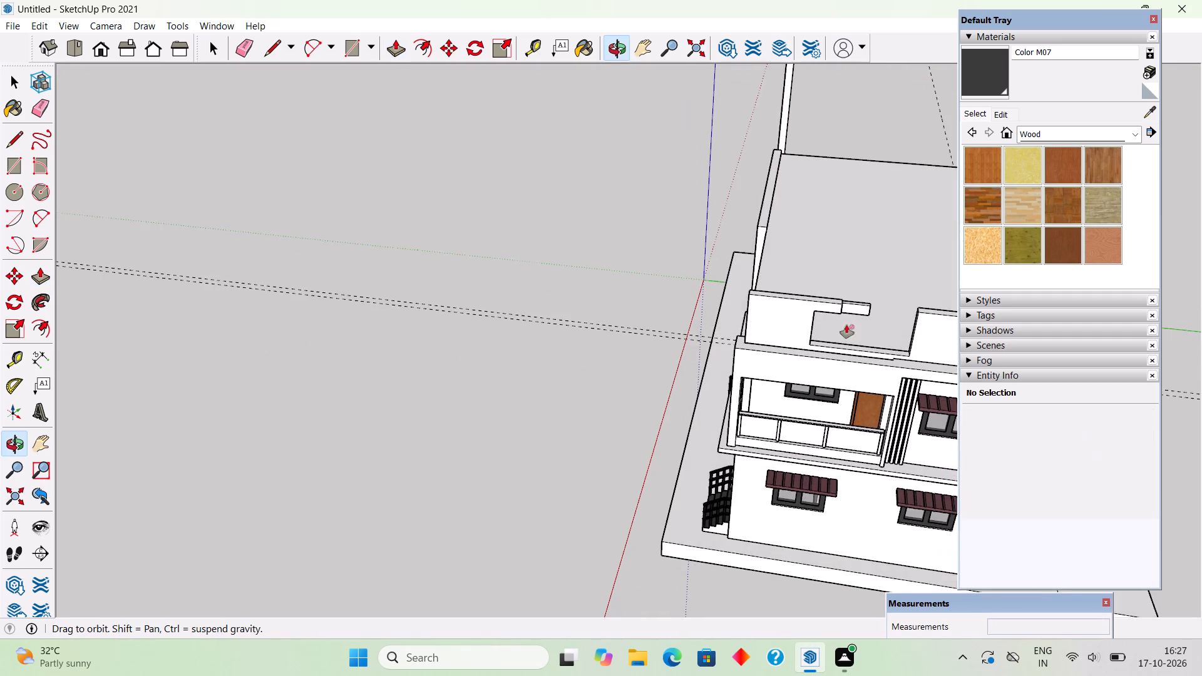
scroll(878, 327, "up", 7)
left_click(851, 304)
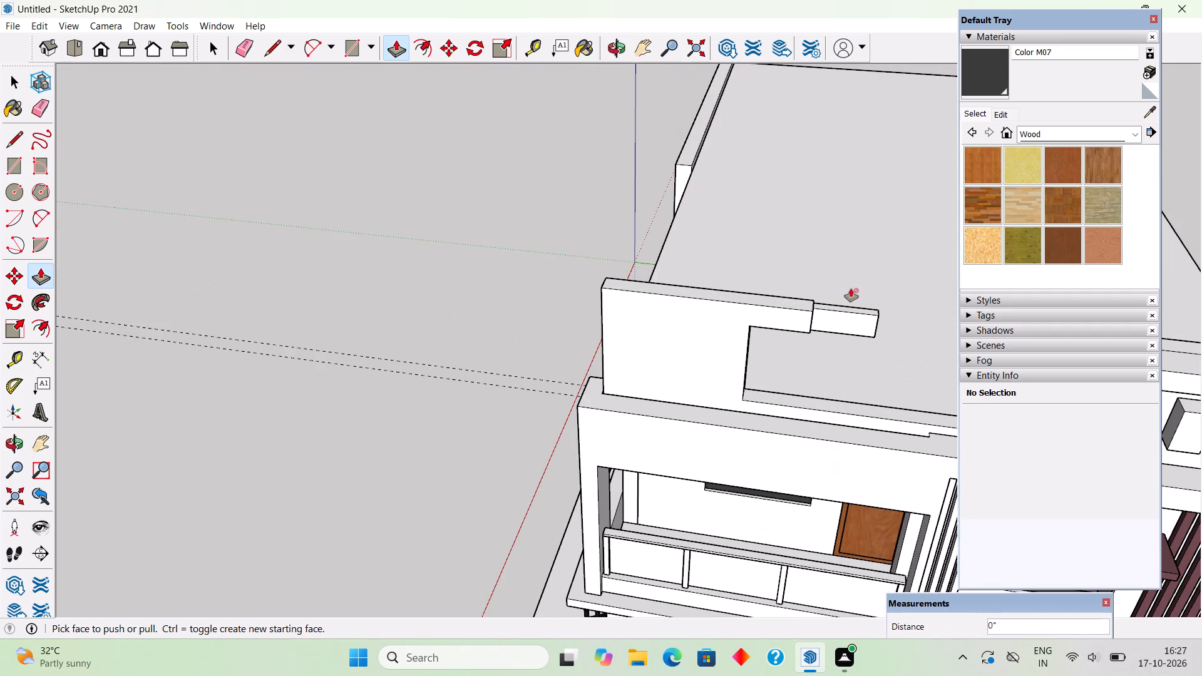
scroll(858, 309, "up", 3)
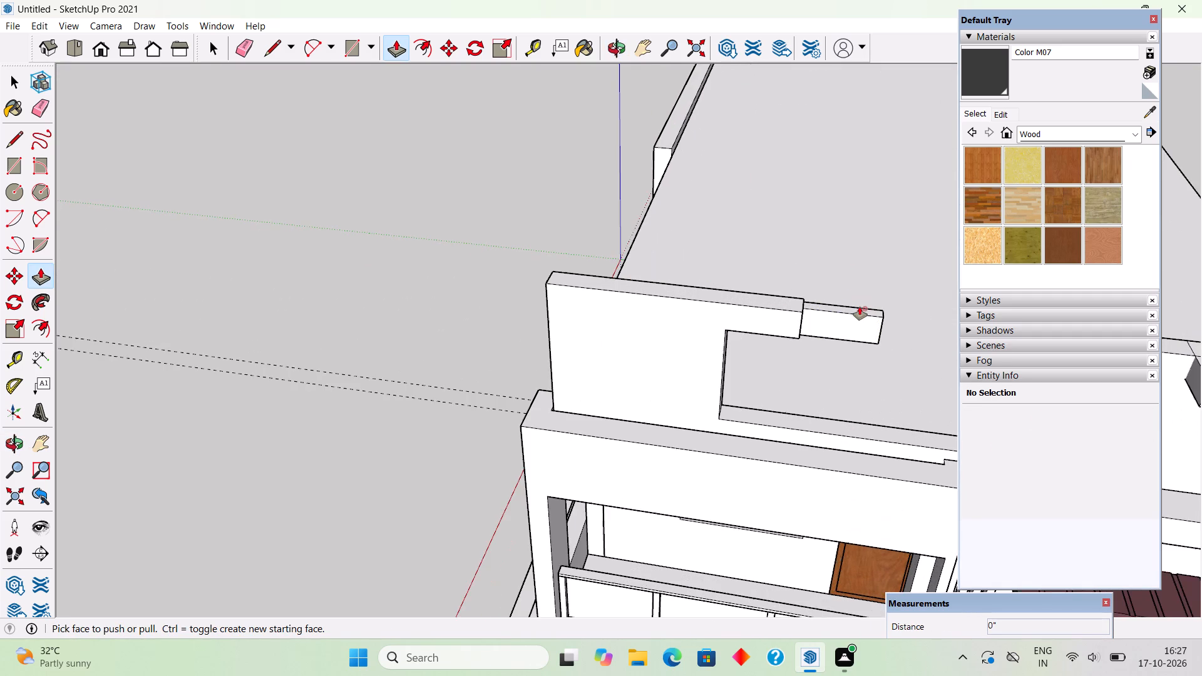
left_click(859, 308)
left_click(858, 289)
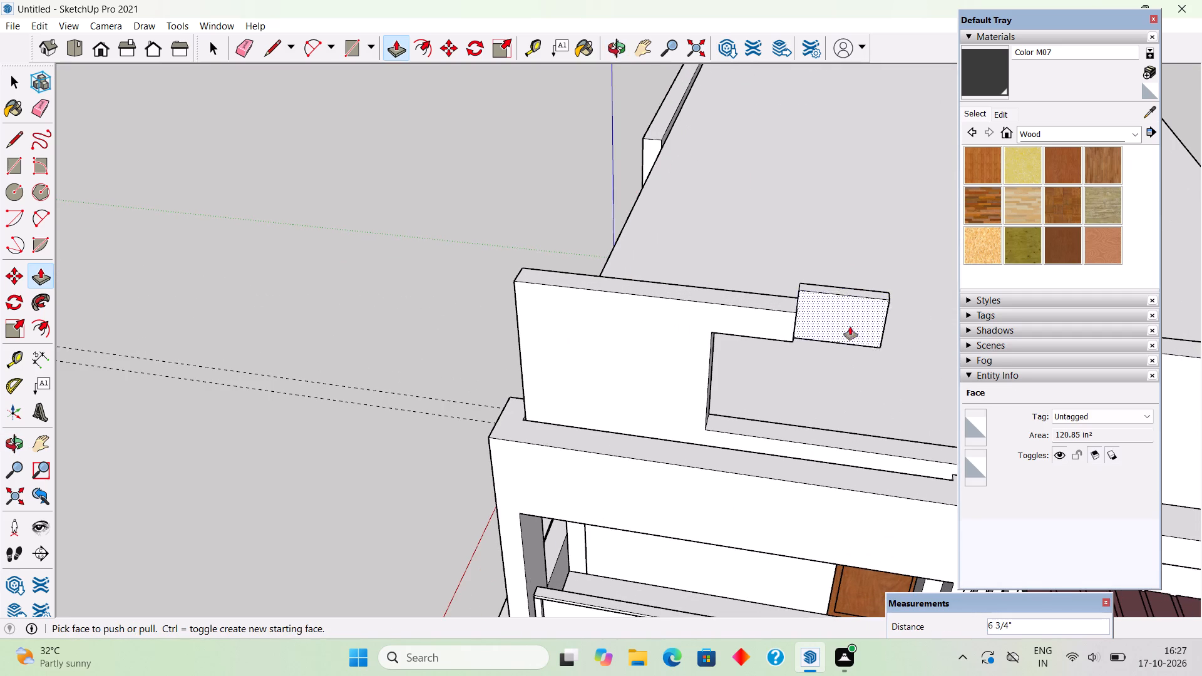
Pull the extension's underside down 3' 5 7/8" to the opening's sill, forming an upright panel.
middle_click_drag(858, 370, 833, 223)
scroll(833, 223, "down", 3)
middle_click_drag(821, 183, 811, 137)
scroll(794, 130, "up", 2)
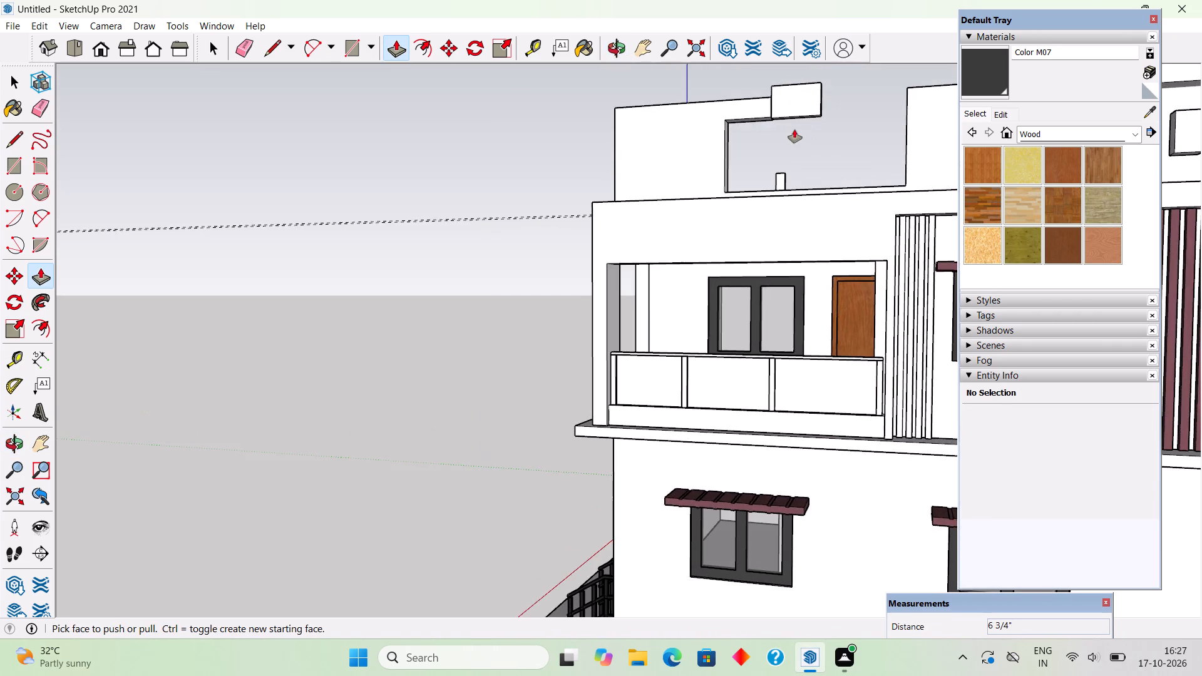
scroll(794, 130, "up", 2)
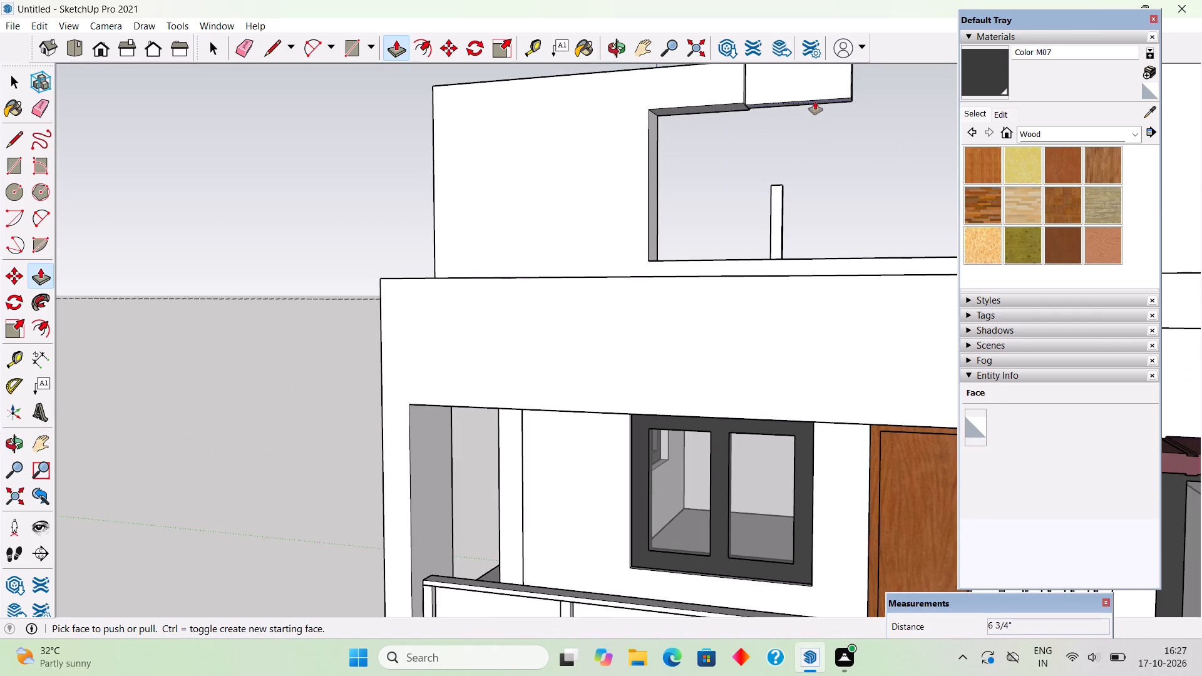
left_click(815, 101)
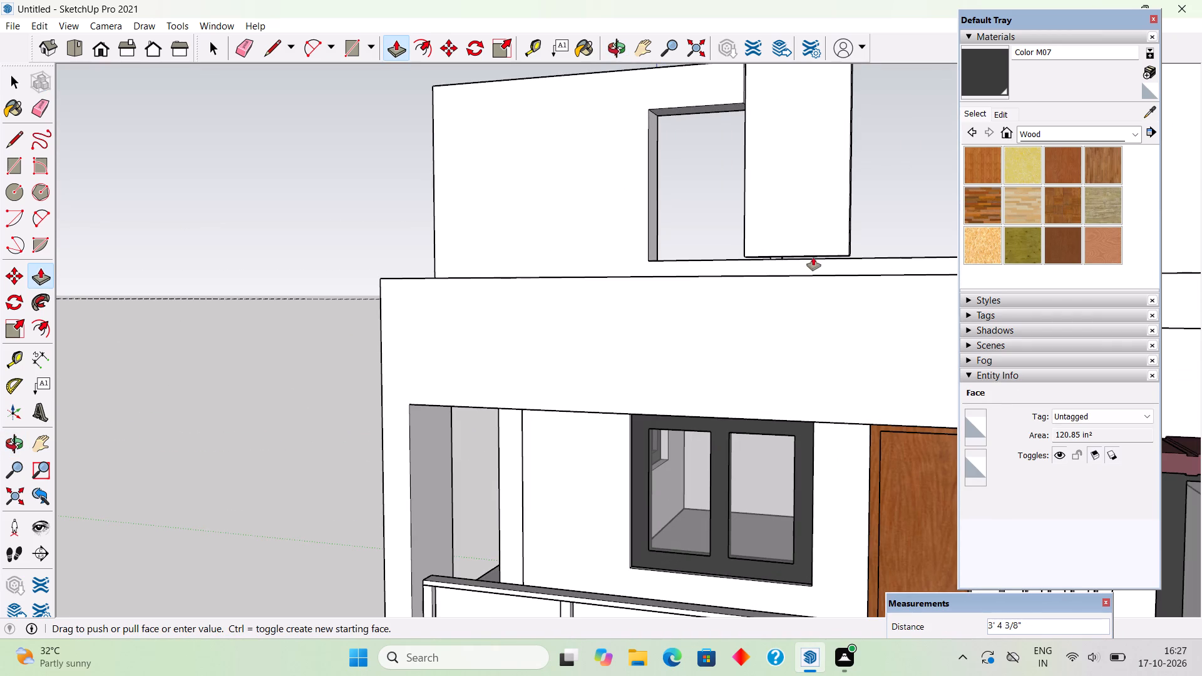
left_click(816, 261)
scroll(816, 261, "down", 5)
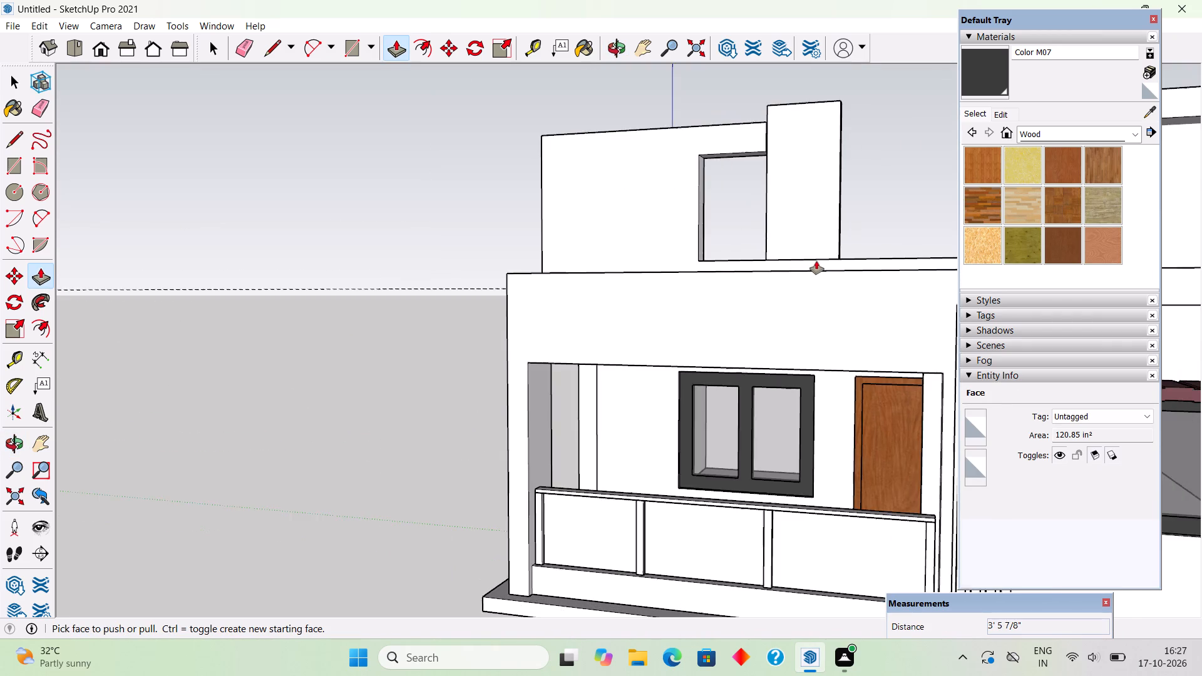
scroll(816, 261, "down", 2)
scroll(816, 261, "up", 1)
scroll(816, 261, "down", 2)
left_click(816, 261)
key("space")
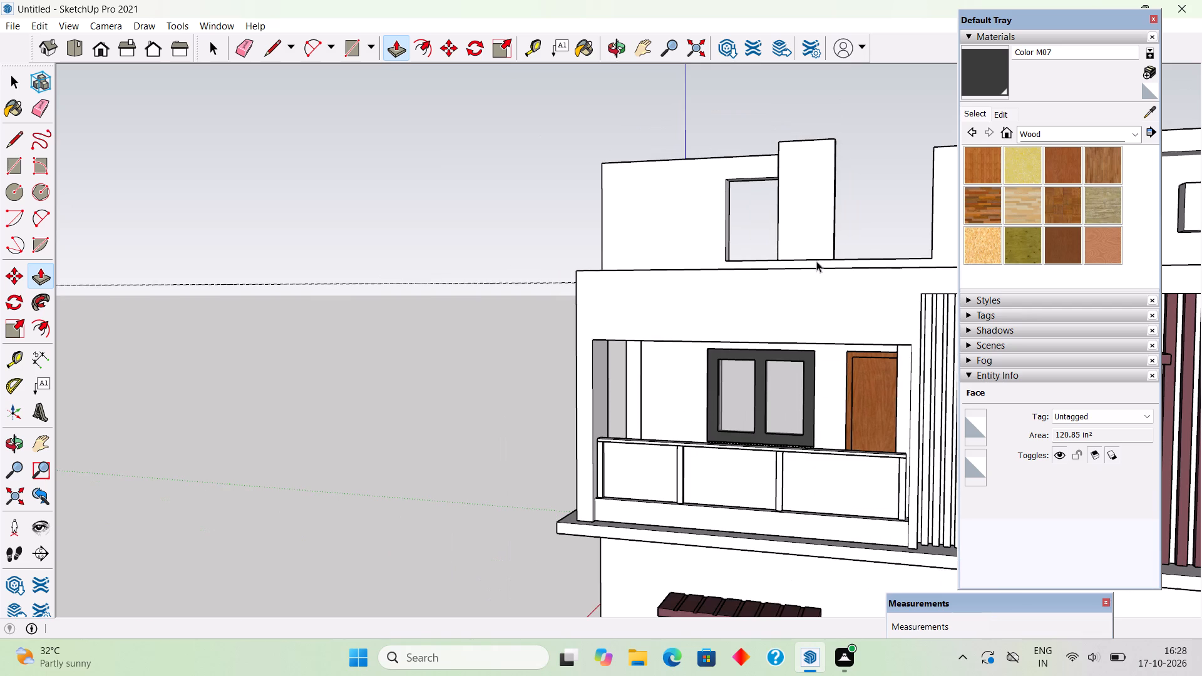
left_click(483, 171)
Place a vertical guide about 5 1/16" in from the front edge of the stepped opening's inner side face.
middle_click_drag(801, 304, 519, 359)
scroll(598, 242, "up", 2)
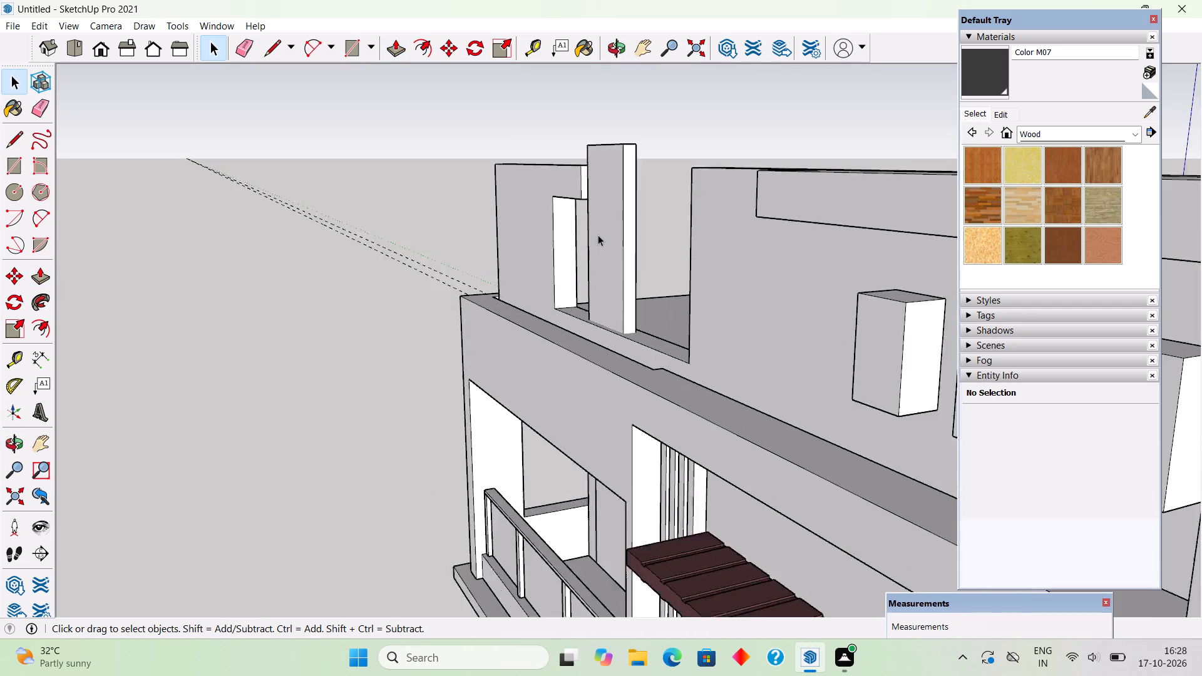
scroll(598, 235, "up", 9)
middle_click_drag(520, 258, 494, 236)
scroll(494, 236, "down", 4)
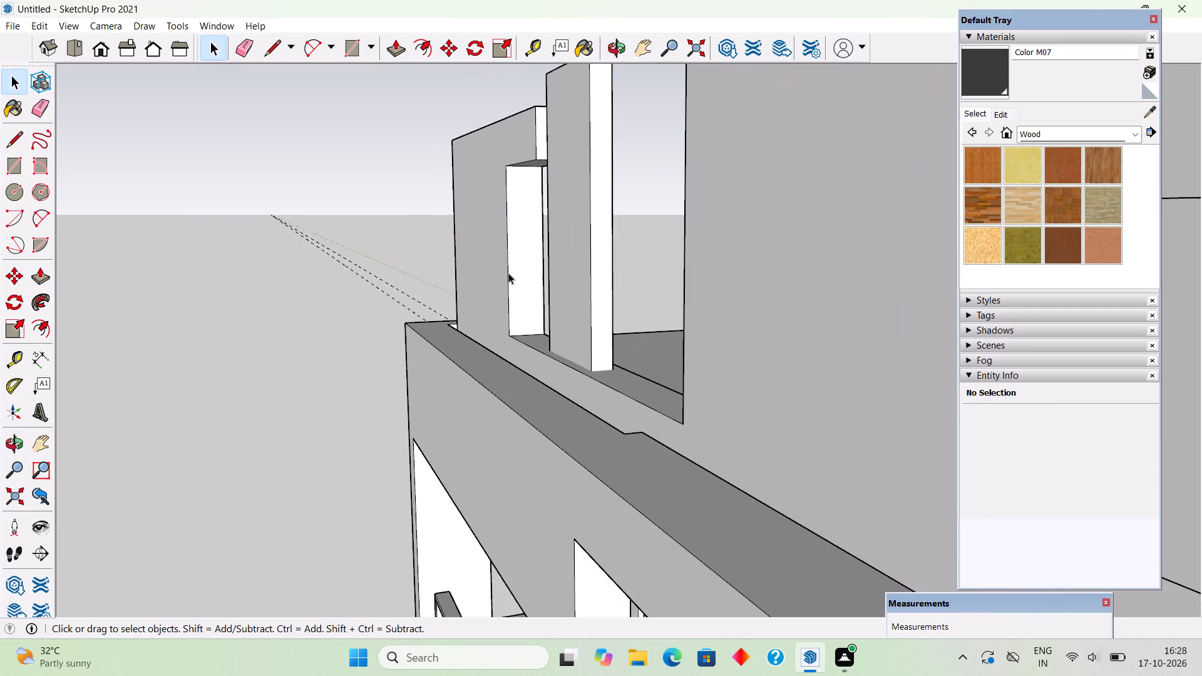
middle_click_drag(508, 274, 576, 349)
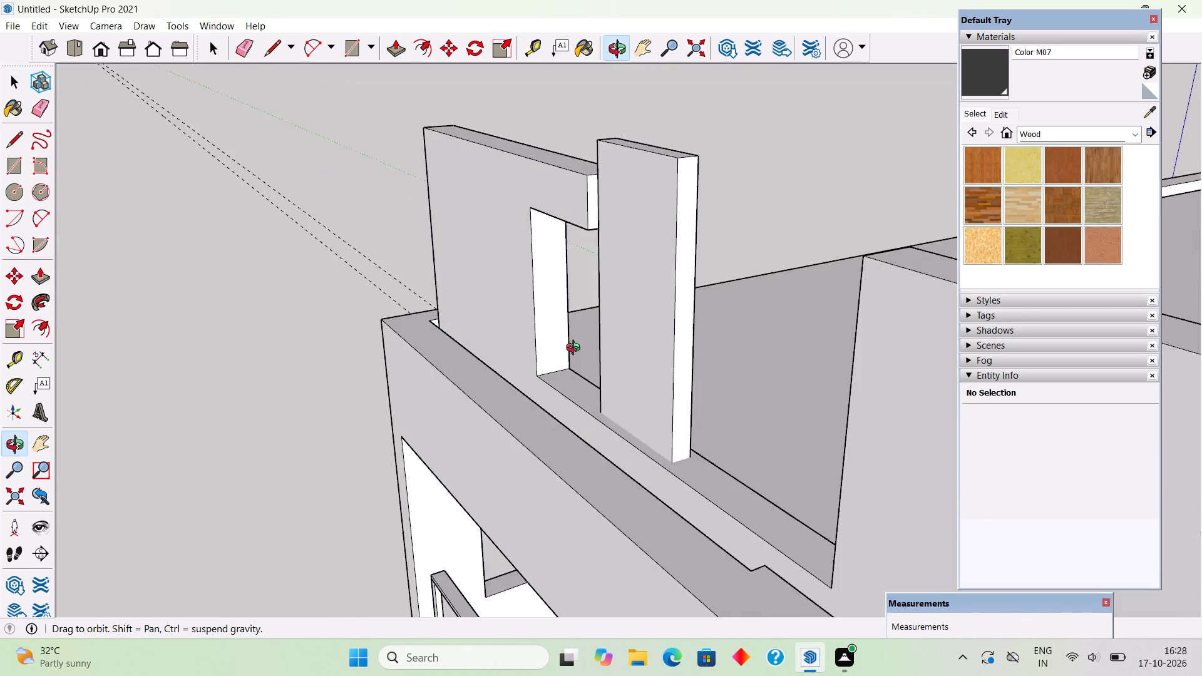
middle_click_drag(576, 349, 519, 324)
scroll(530, 286, "up", 6)
key("t")
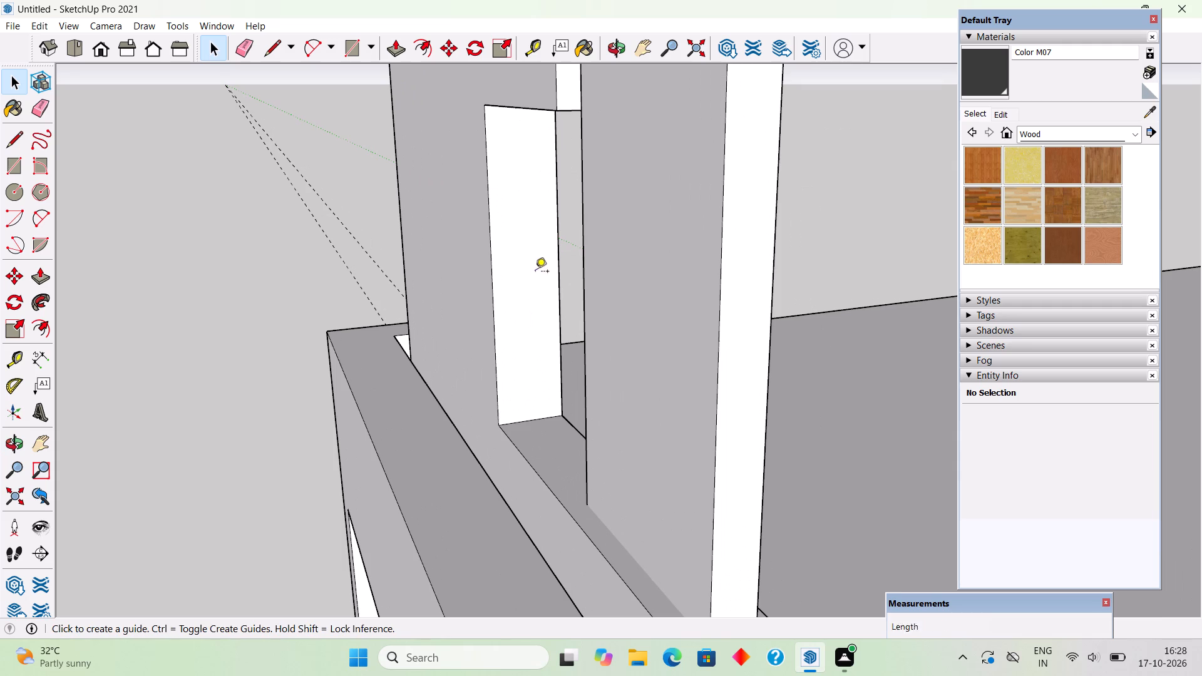
scroll(508, 284, "down", 3)
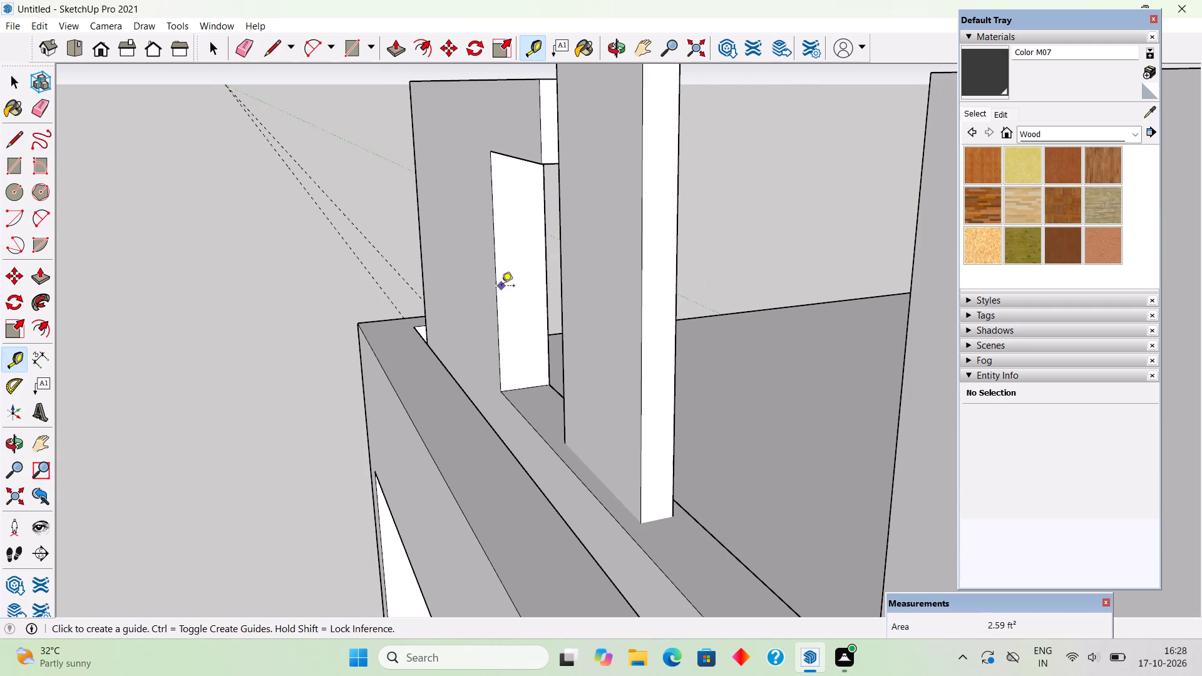
left_click(501, 295)
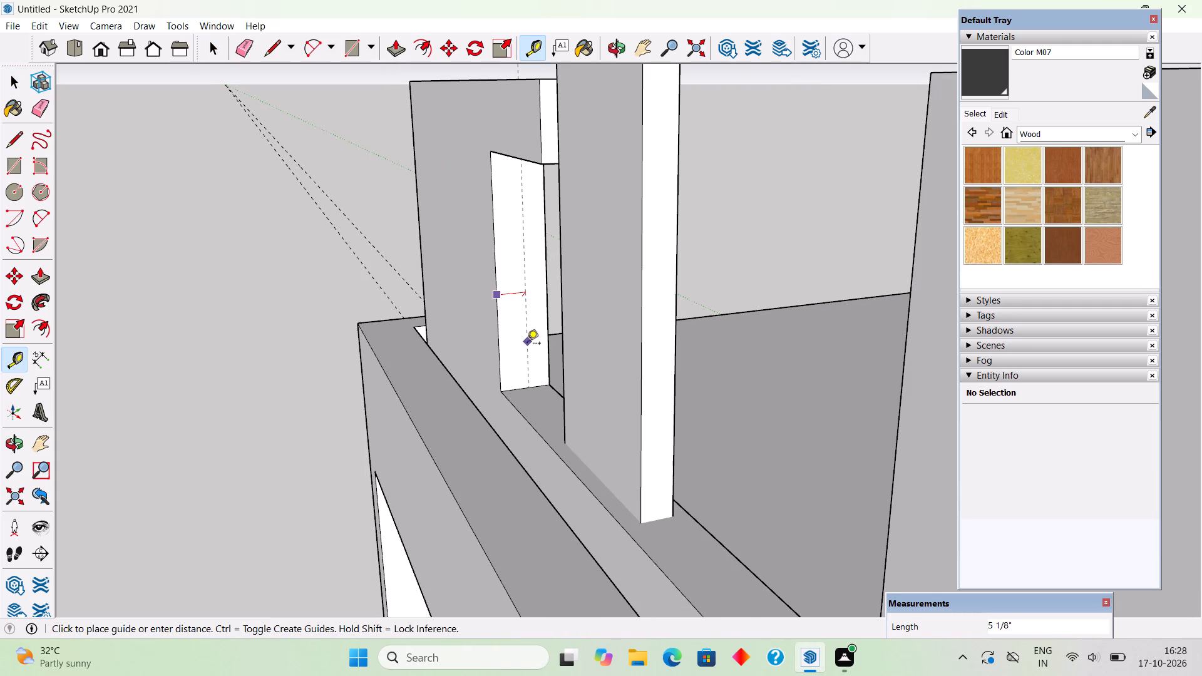
left_click(527, 349)
Draw a circle of about 1 3/8" radius on the guide near the bottom of the opening's side face.
key("c")
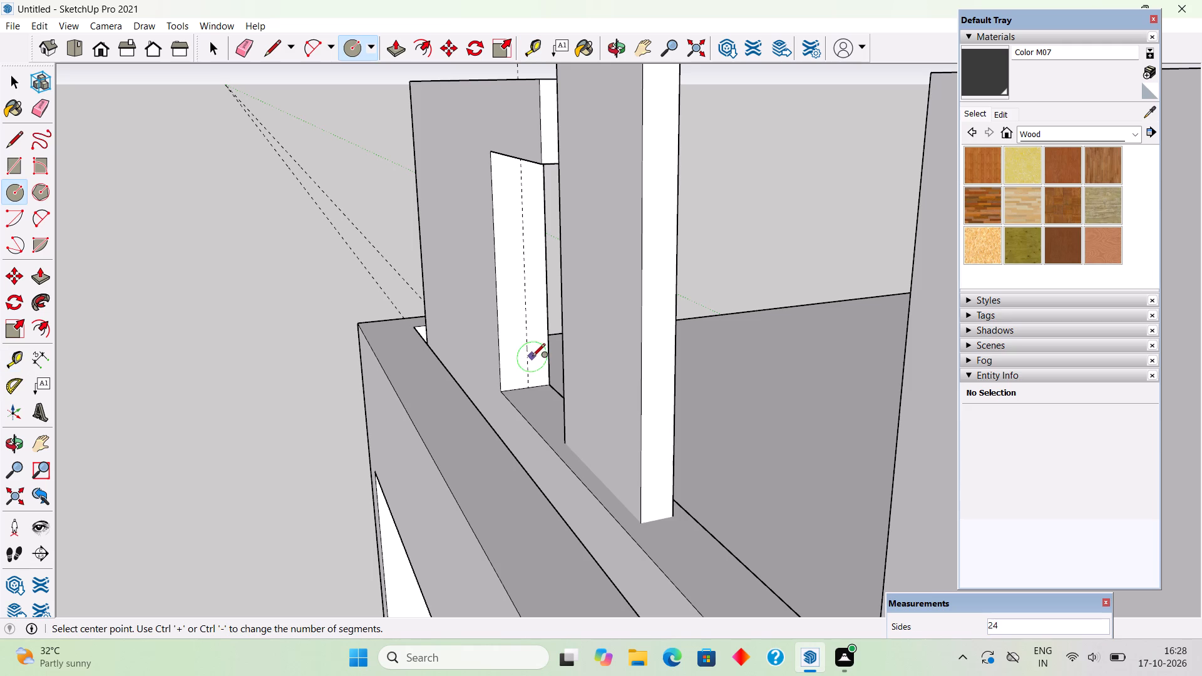
left_click(526, 369)
scroll(520, 397, "up", 2)
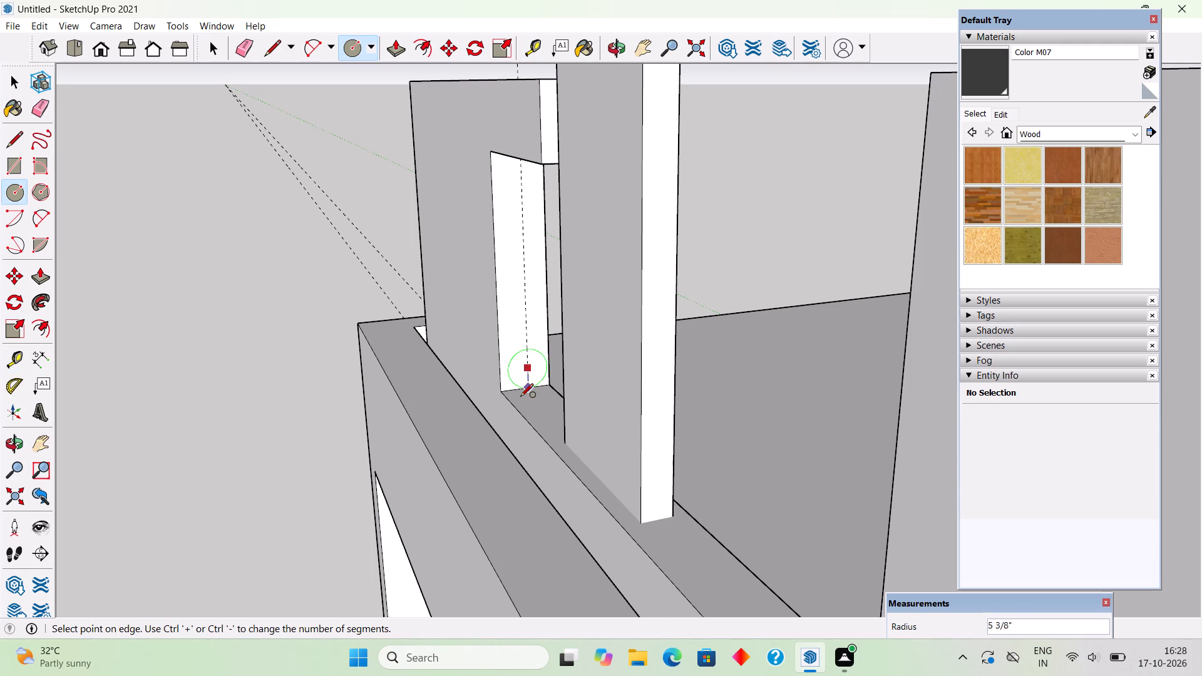
scroll(520, 397, "up", 7)
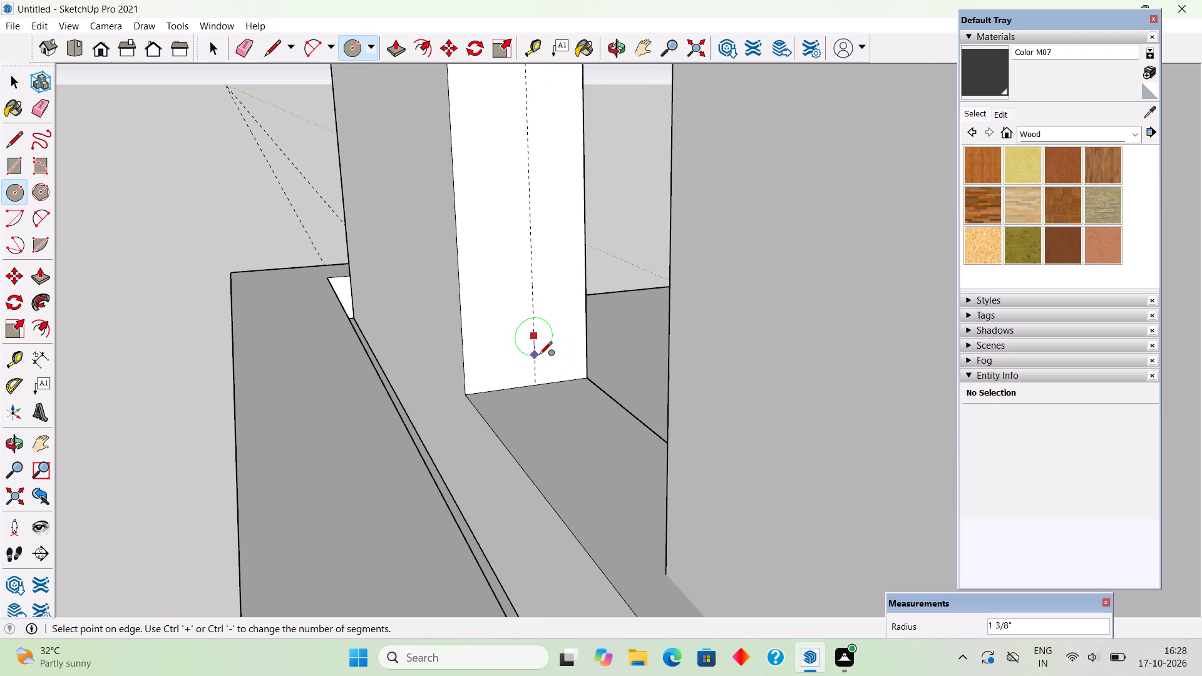
left_click(539, 356)
Pull the circle about 8' 3 15/16" through the upright panel to the opening's far side, forming a round bar.
key("p")
left_click(530, 333)
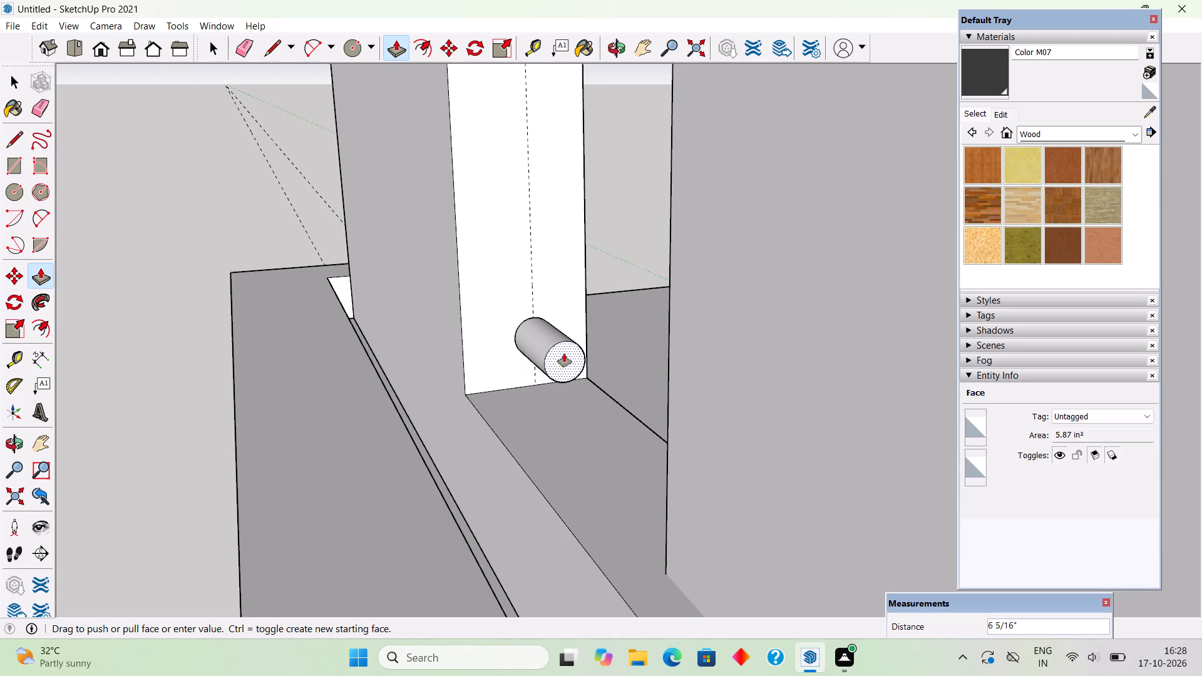
scroll(564, 354, "down", 19)
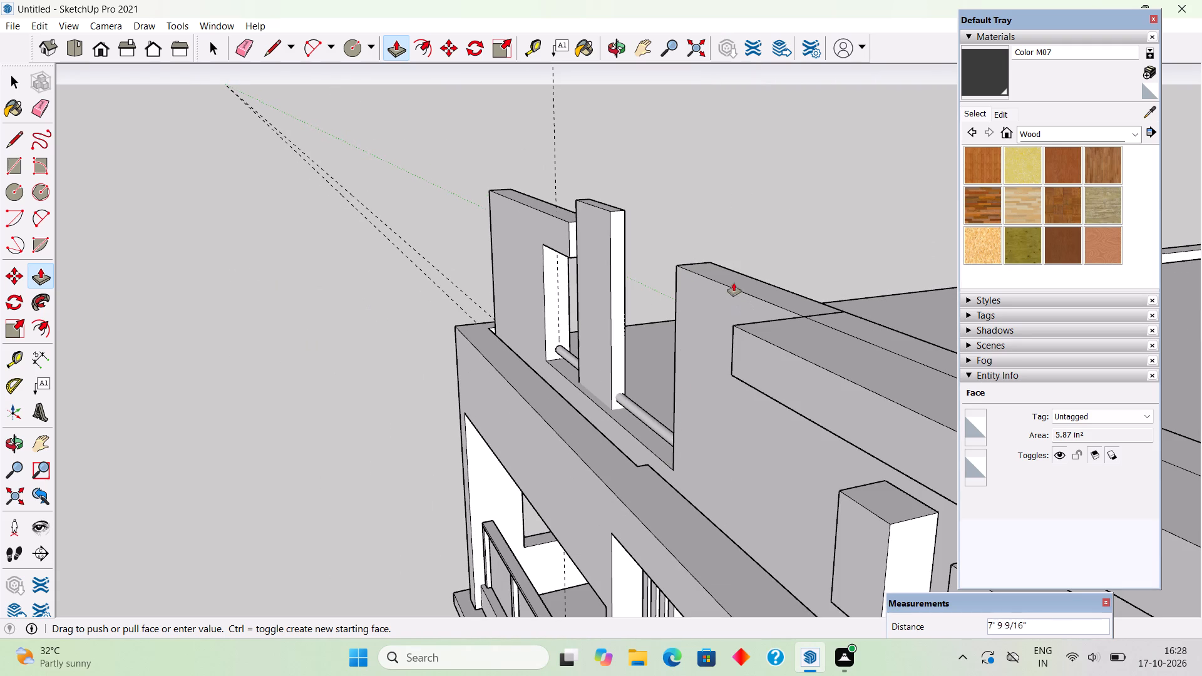
left_click(675, 357)
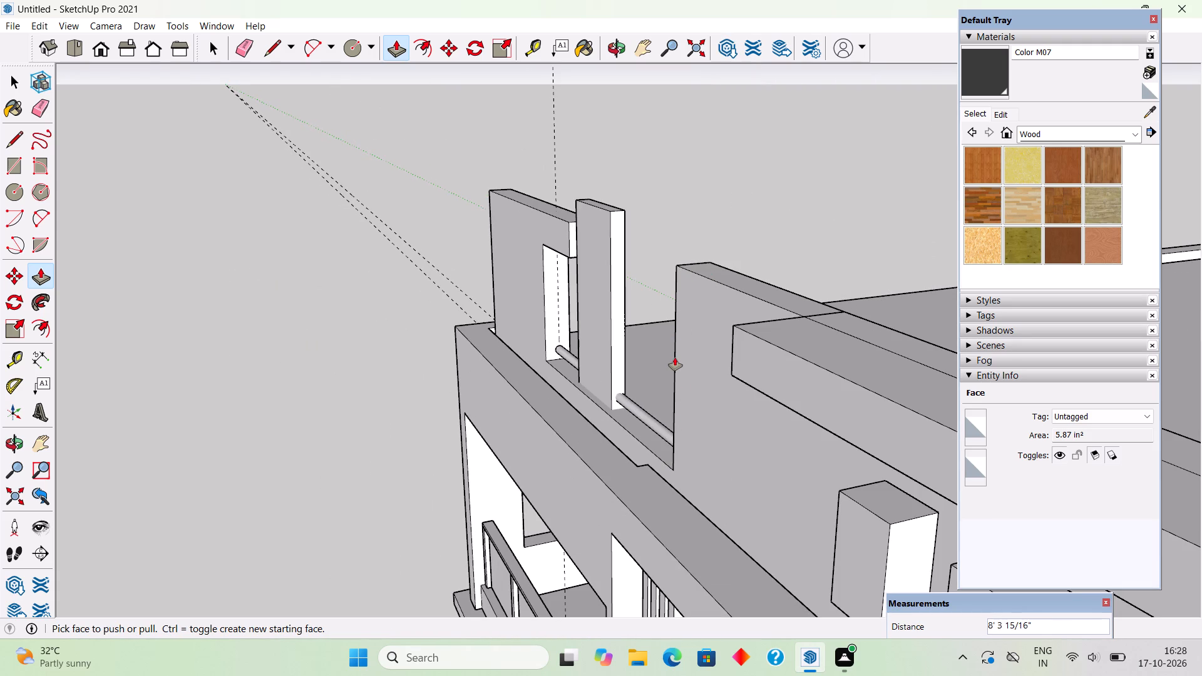
Make the whole round bar a group.
key("space")
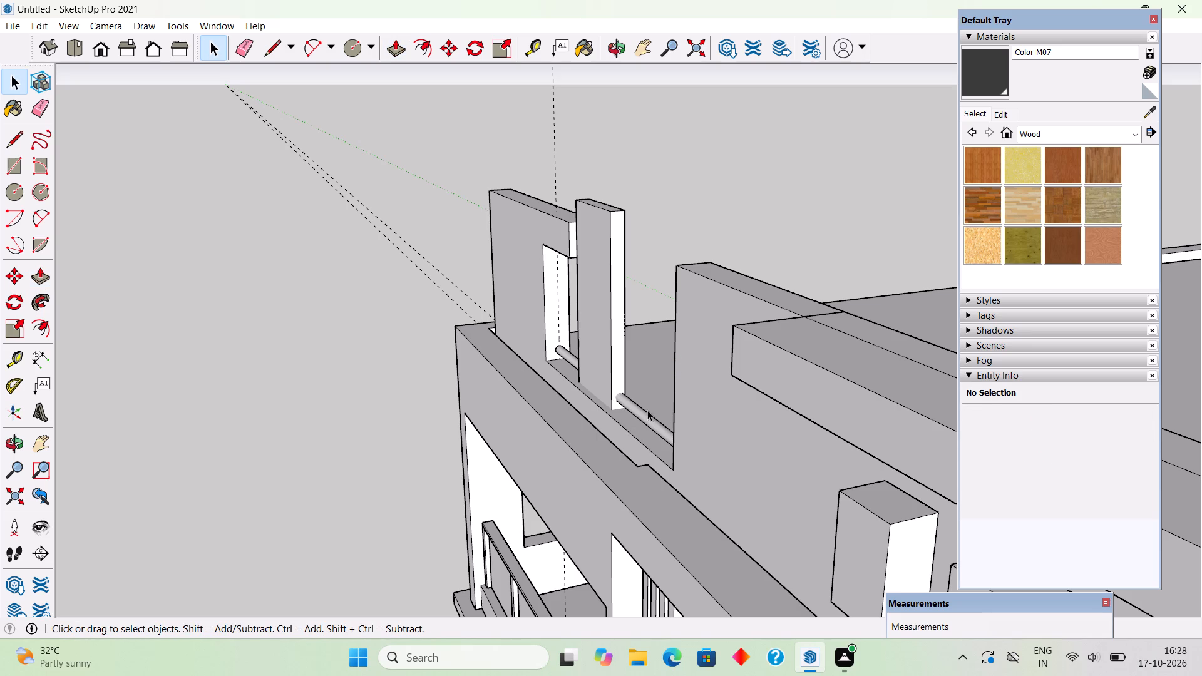
triple_click(654, 422)
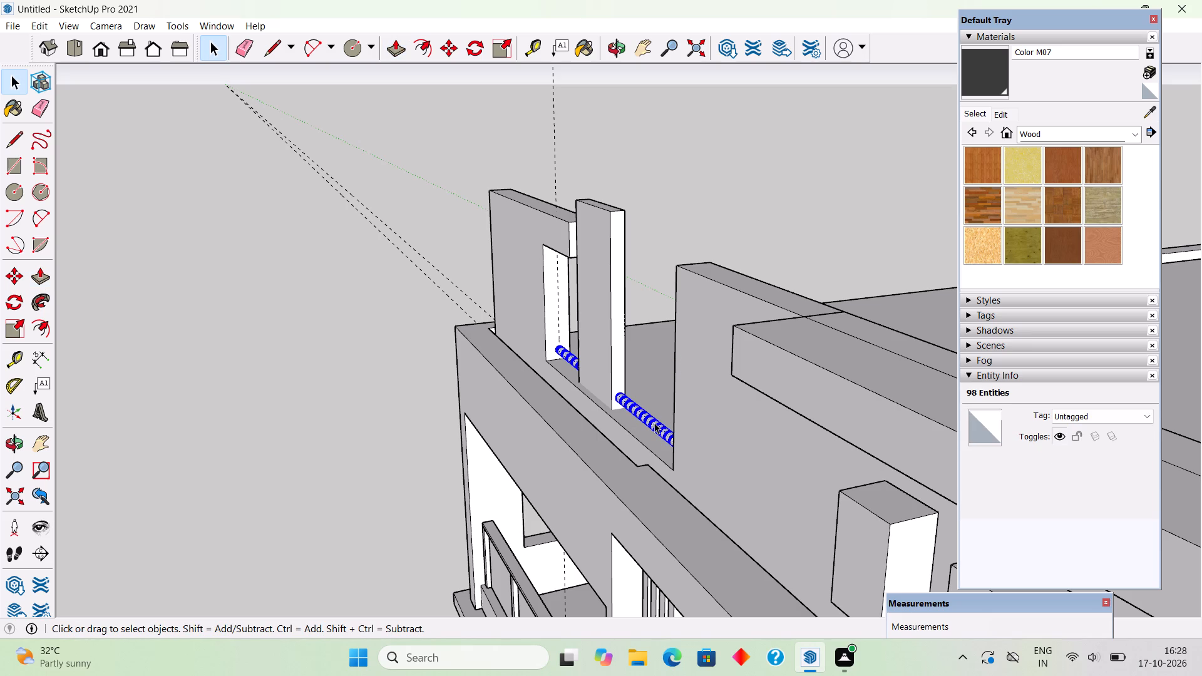
right_click(654, 422)
left_click(698, 268)
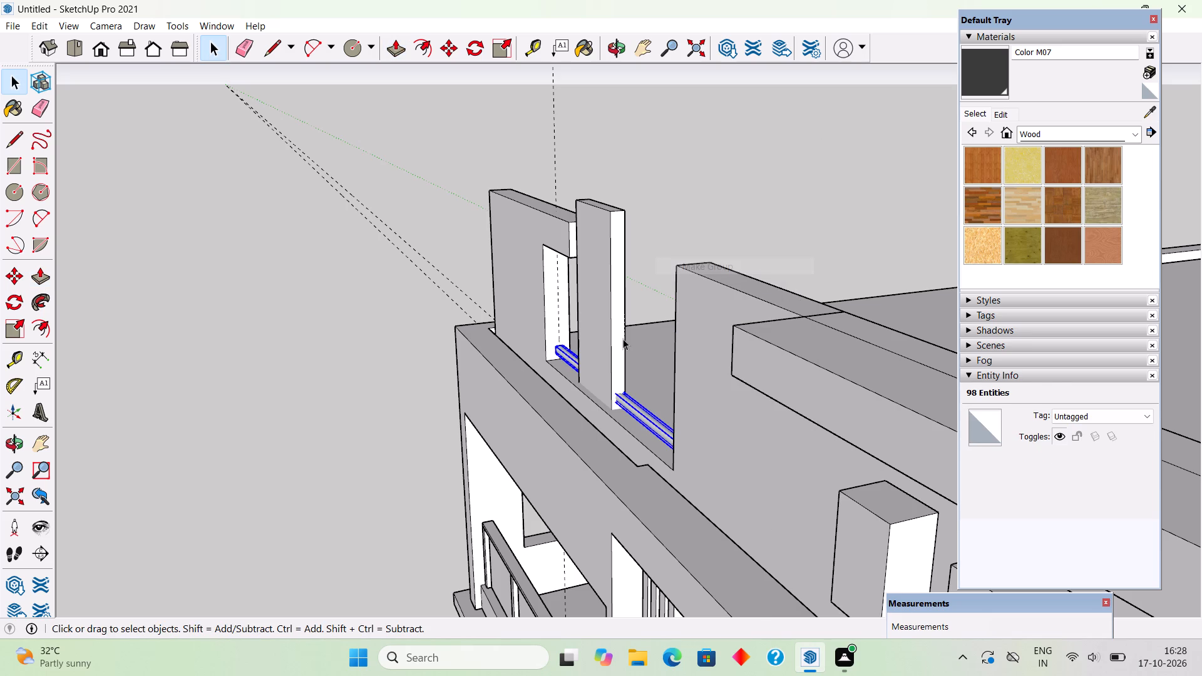
Copy the bar group straight up at 9" spacing, making five copies to fill the opening.
scroll(617, 344, "up", 3)
middle_click_drag(523, 312, 588, 335)
scroll(589, 366, "up", 9)
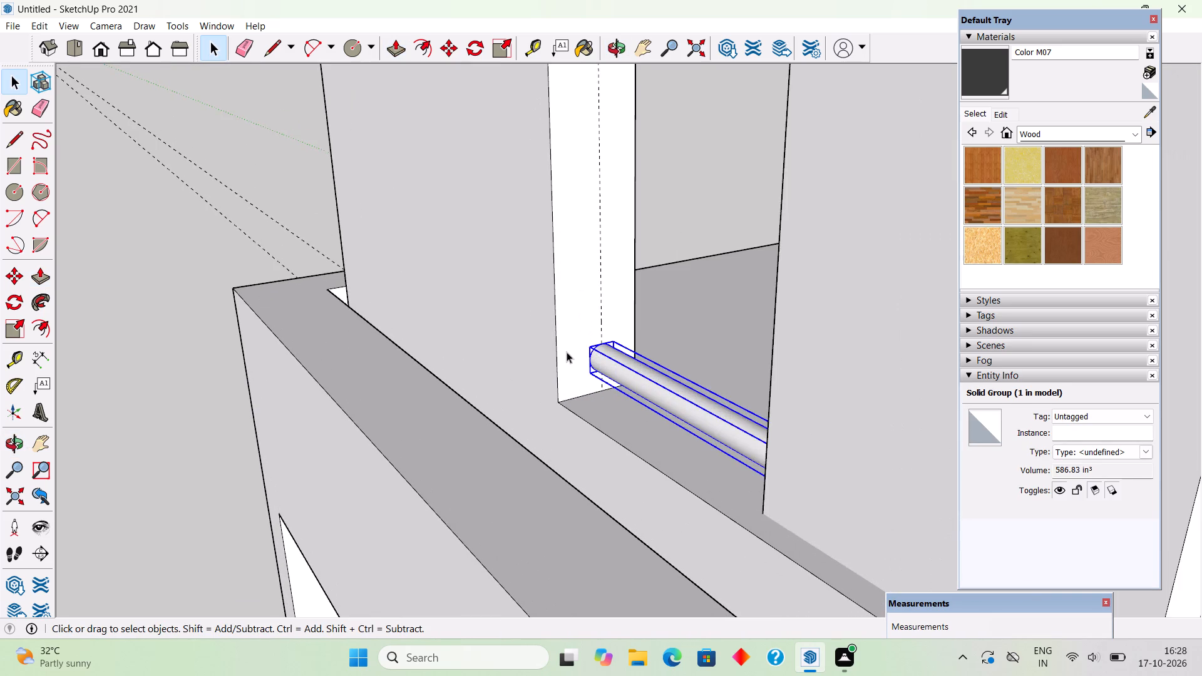
scroll(568, 350, "up", 1)
key("m")
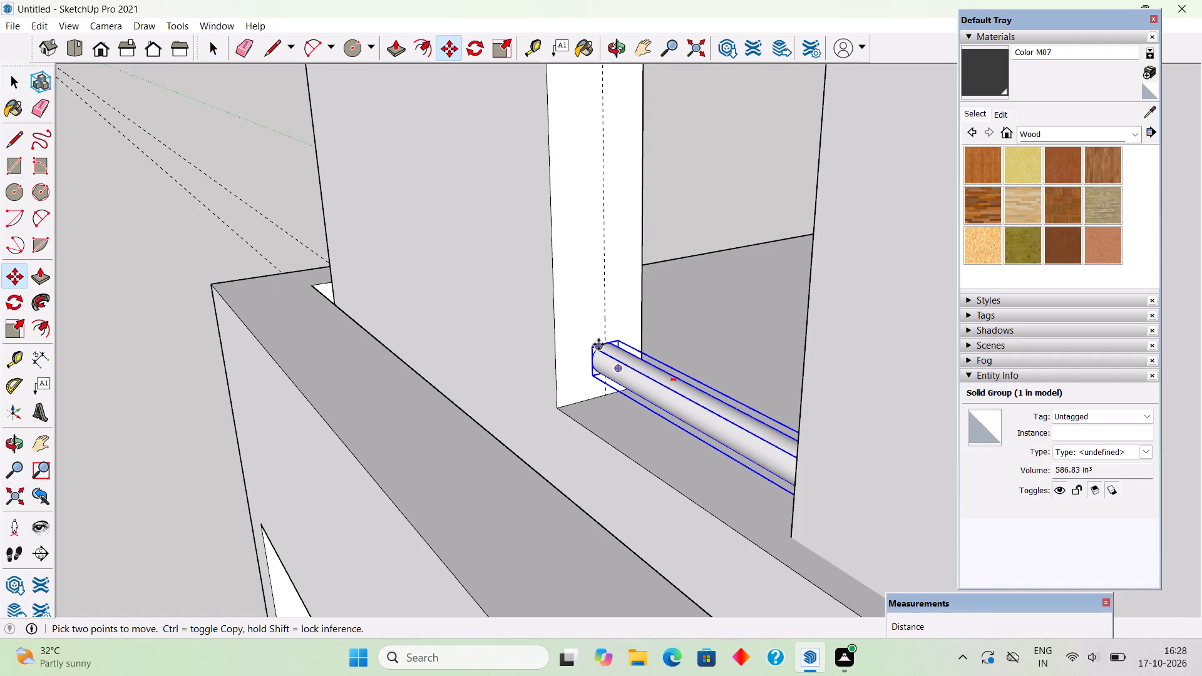
left_click(607, 339)
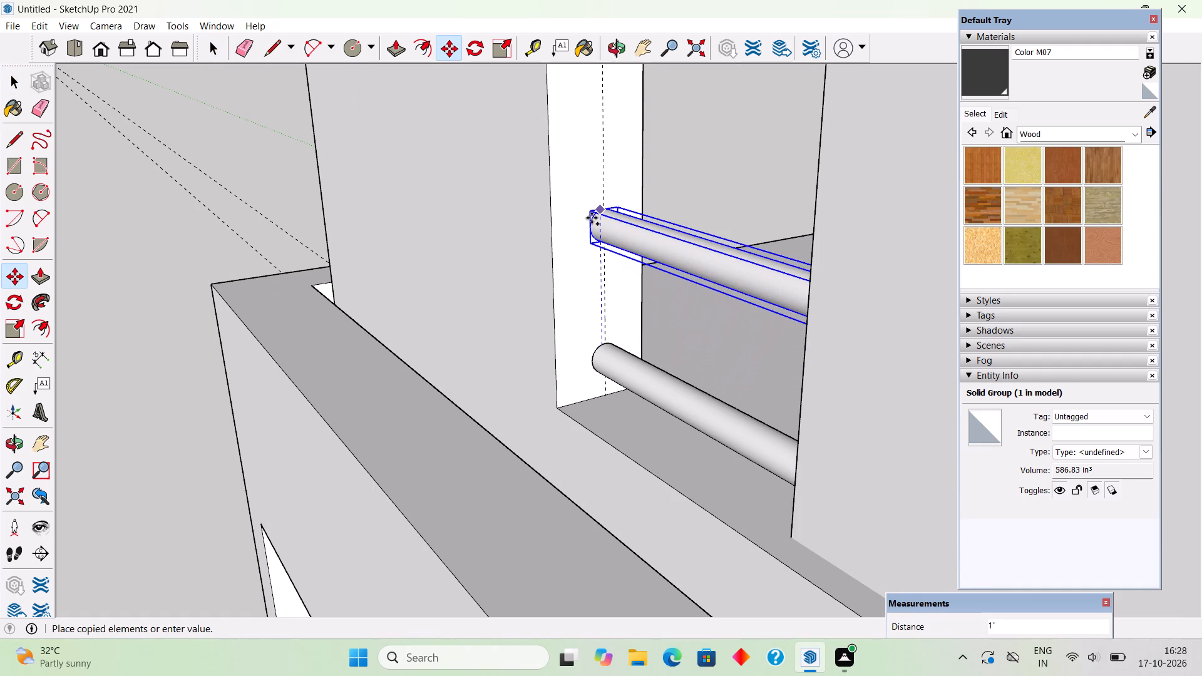
type("9\"")
key("Return")
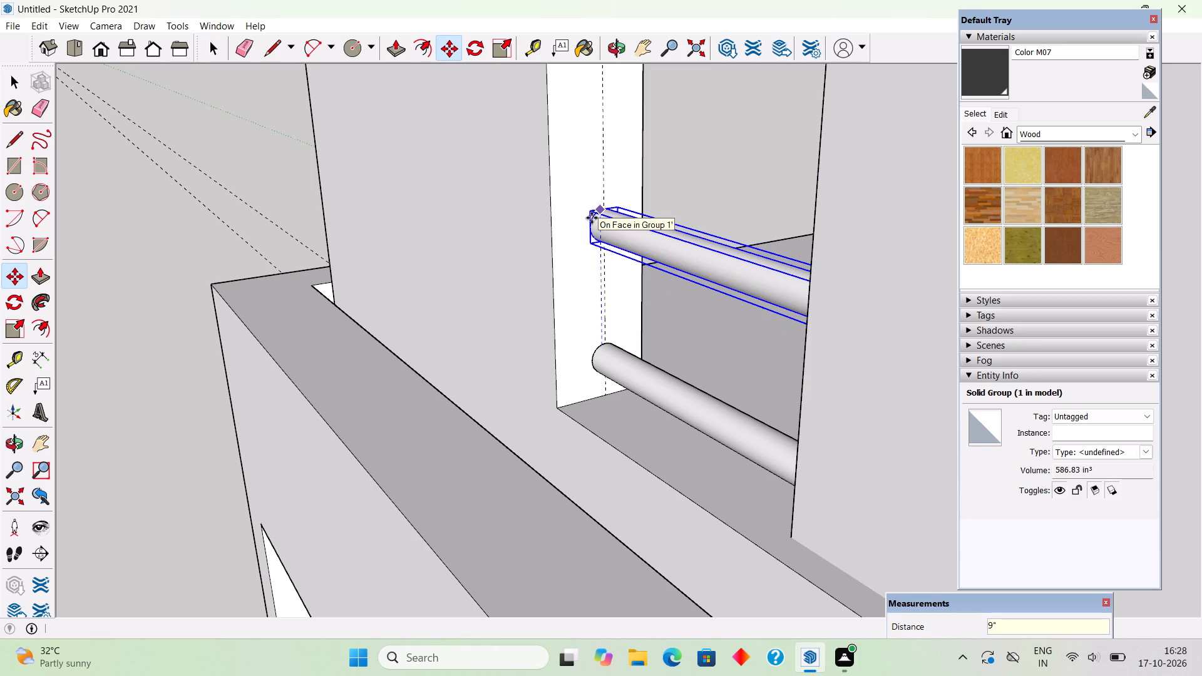
key("x")
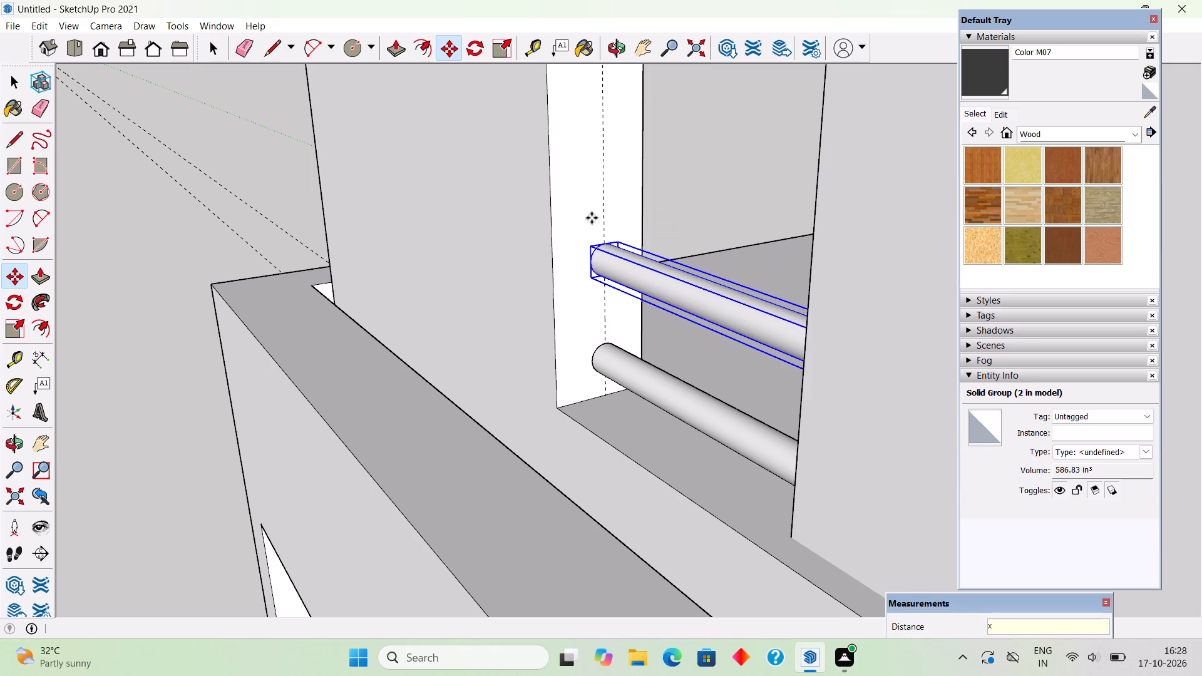
key("5")
key("Return")
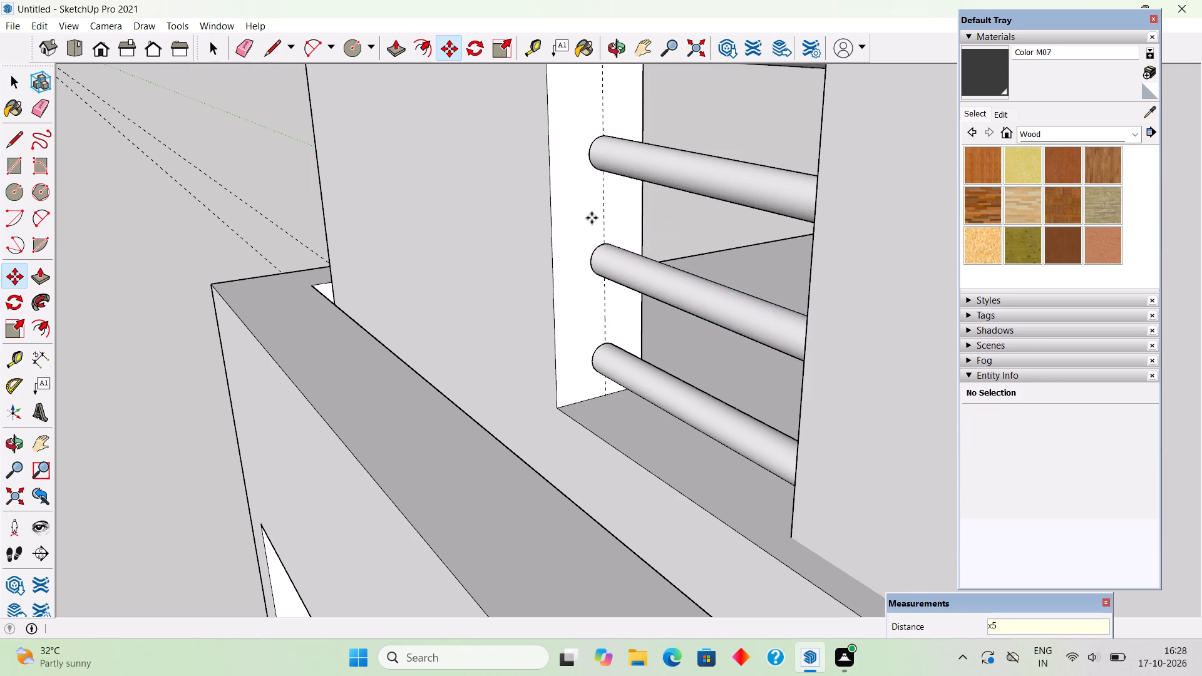
Examine the stacked horizontal bars in the roof wall's opening and the facade as a whole.
scroll(592, 218, "down", 19)
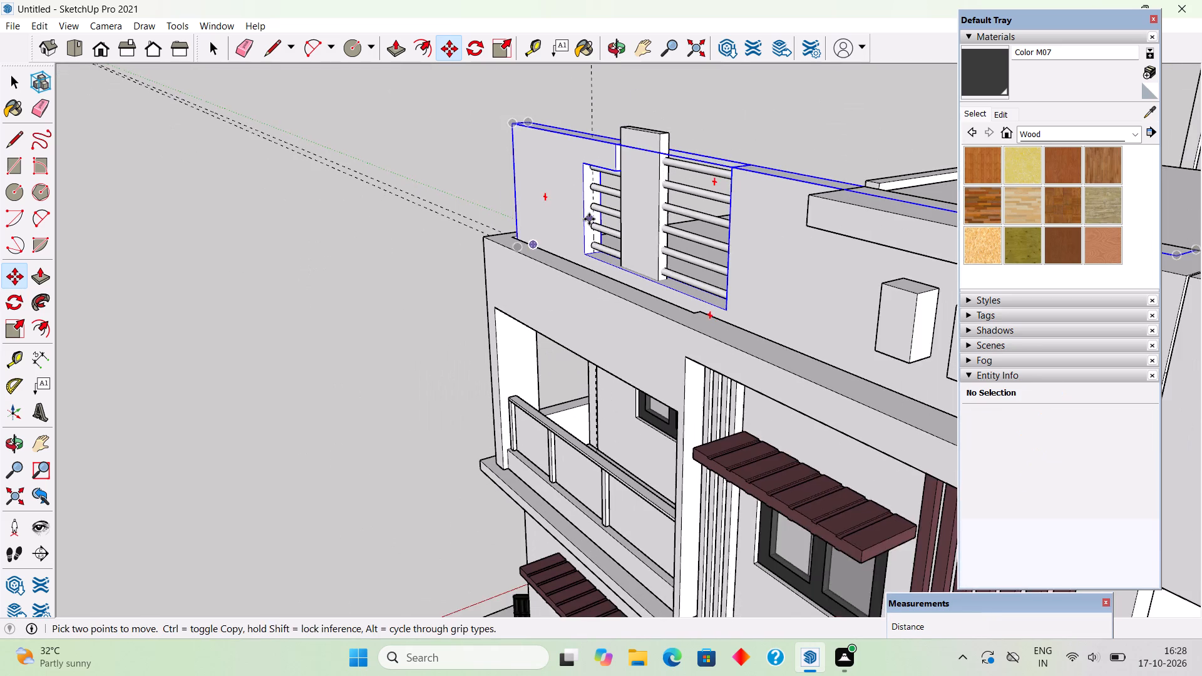
scroll(651, 121, "up", 5)
middle_click_drag(732, 196, 752, 188)
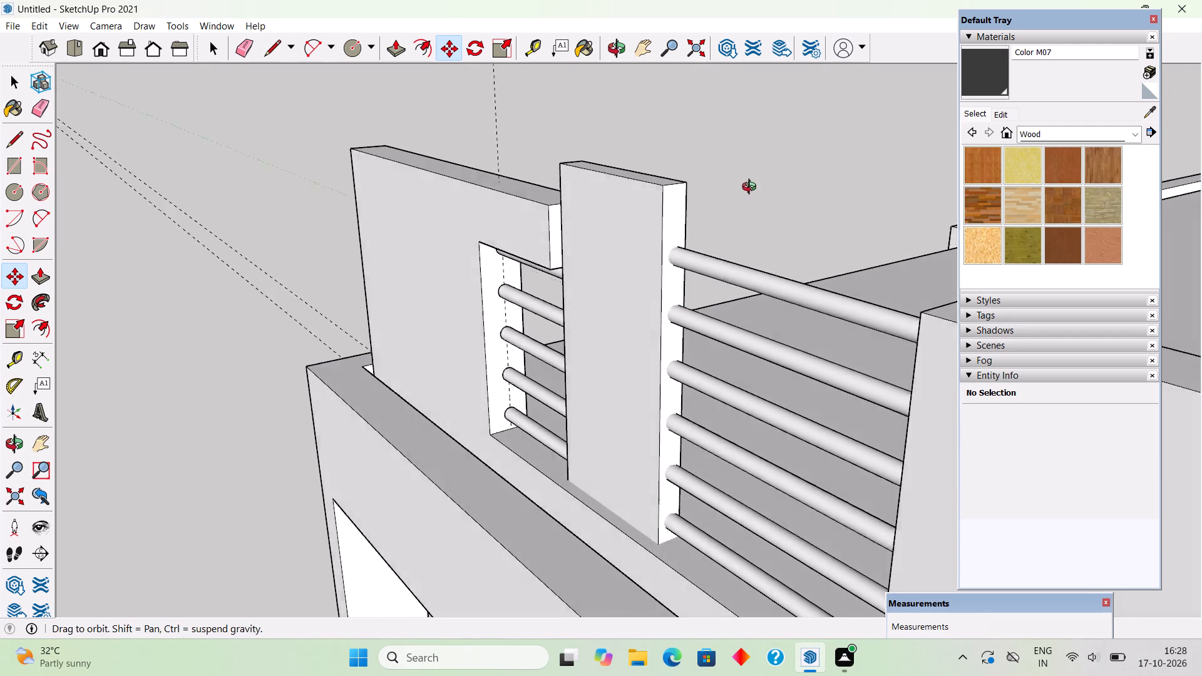
middle_click_drag(752, 188, 762, 183)
scroll(762, 183, "down", 8)
middle_click_drag(716, 284, 928, 305)
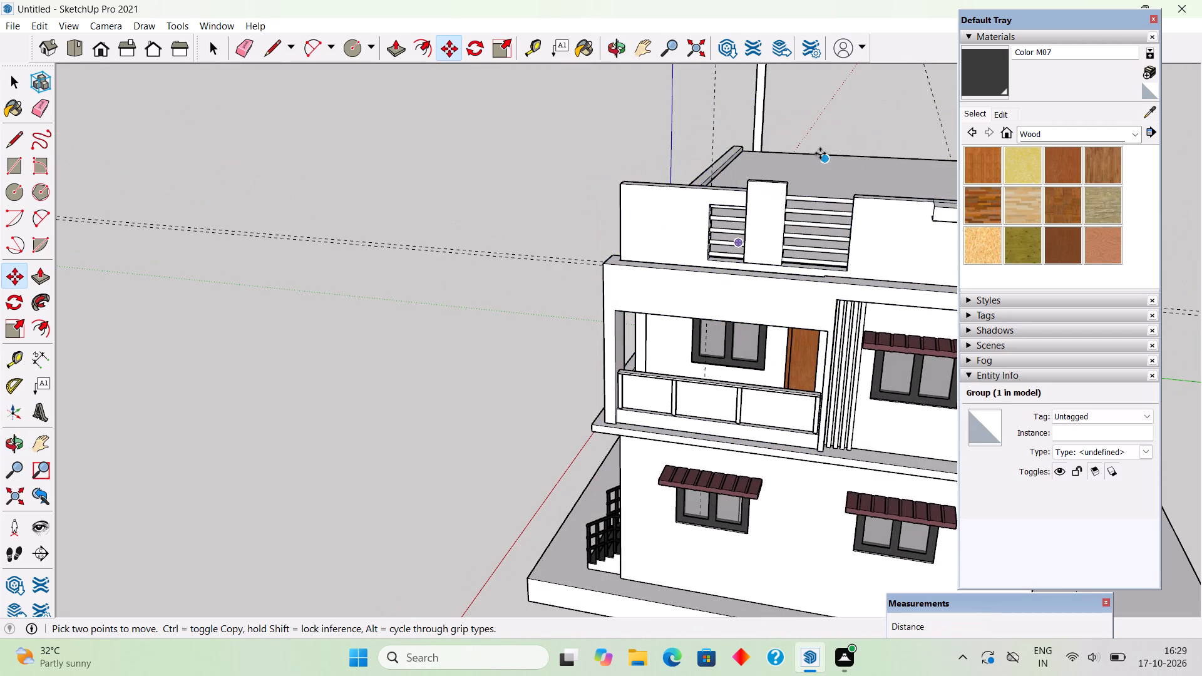
key("space")
scroll(670, 153, "down", 2)
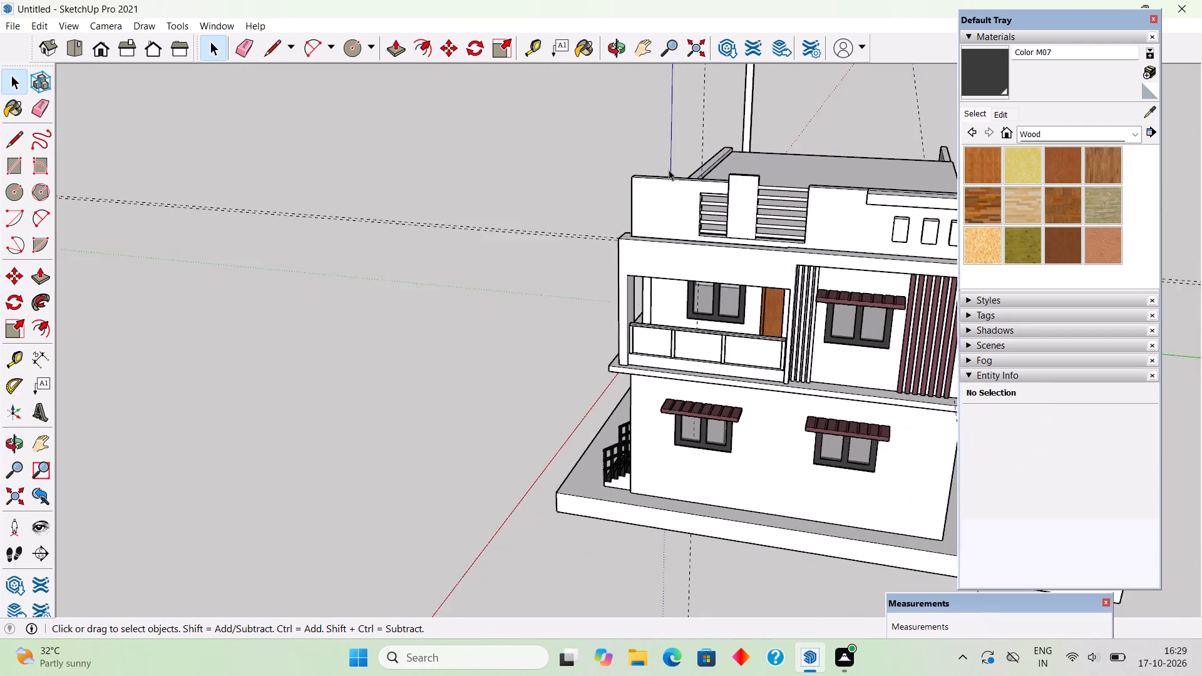
scroll(669, 170, "down", 1)
middle_click_drag(739, 311, 847, 251)
scroll(869, 118, "up", 3)
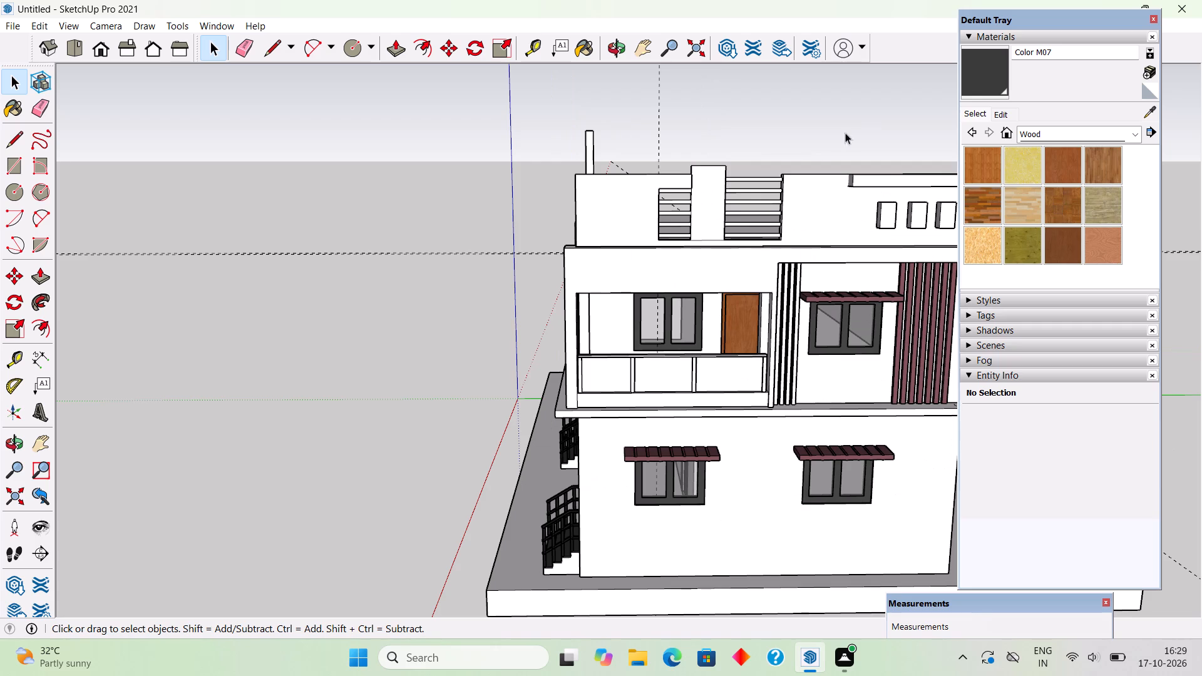
Move the topmost horizontal bar down about 7/8", away from the underside of the opening's top edge.
scroll(698, 195, "up", 12)
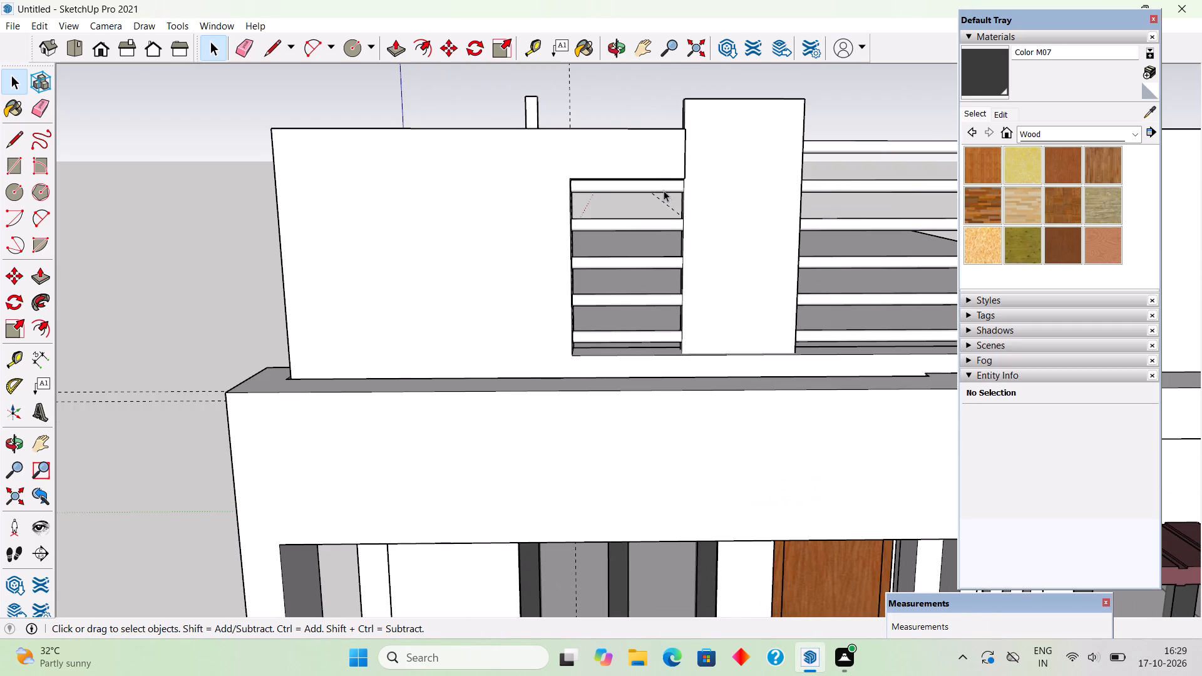
left_click(664, 190)
scroll(587, 153, "up", 10)
middle_click_drag(583, 183, 493, 113)
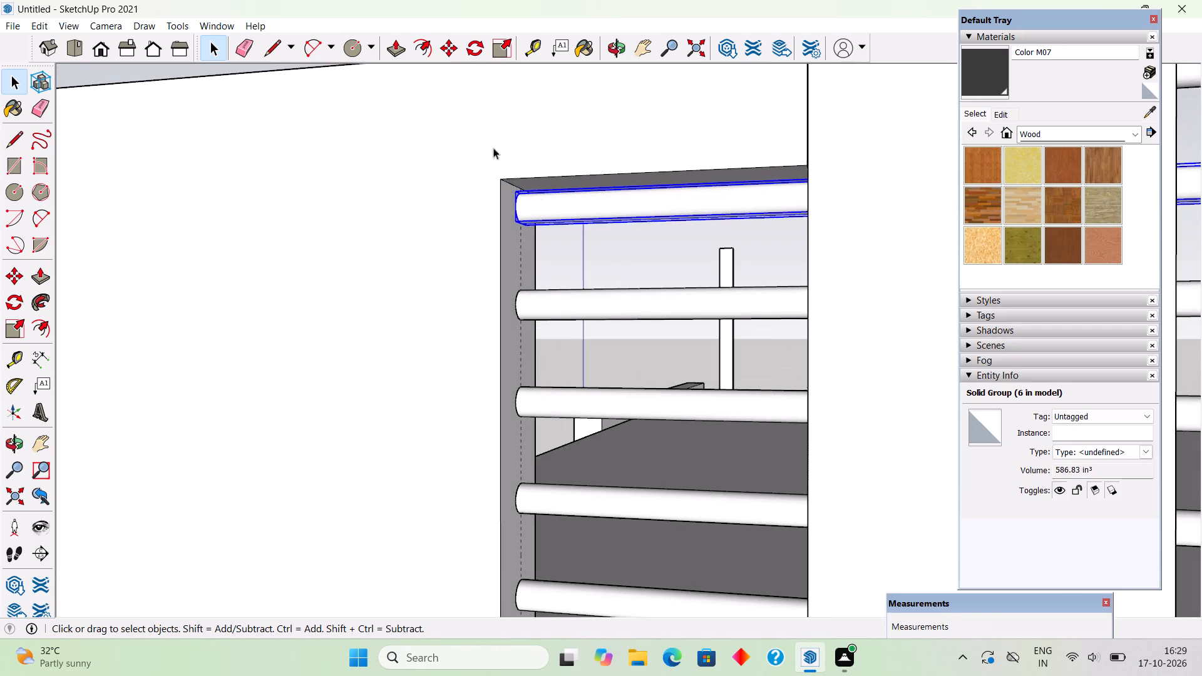
scroll(557, 226, "up", 3)
scroll(557, 226, "down", 4)
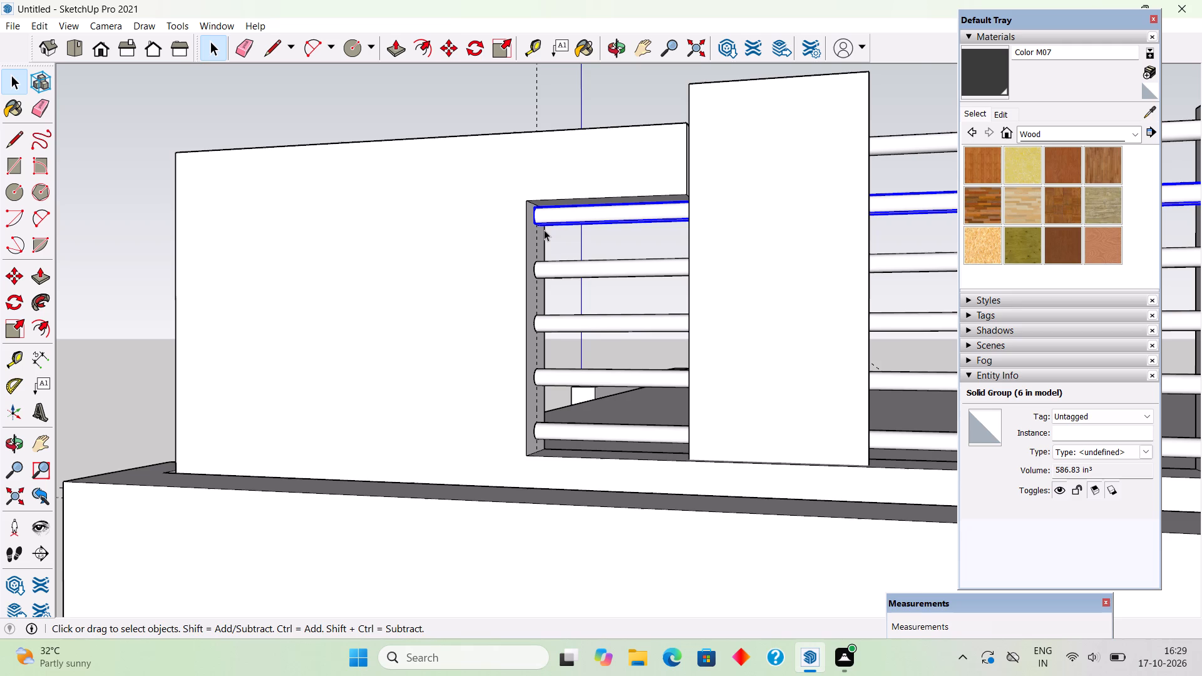
key("m")
scroll(544, 230, "up", 12)
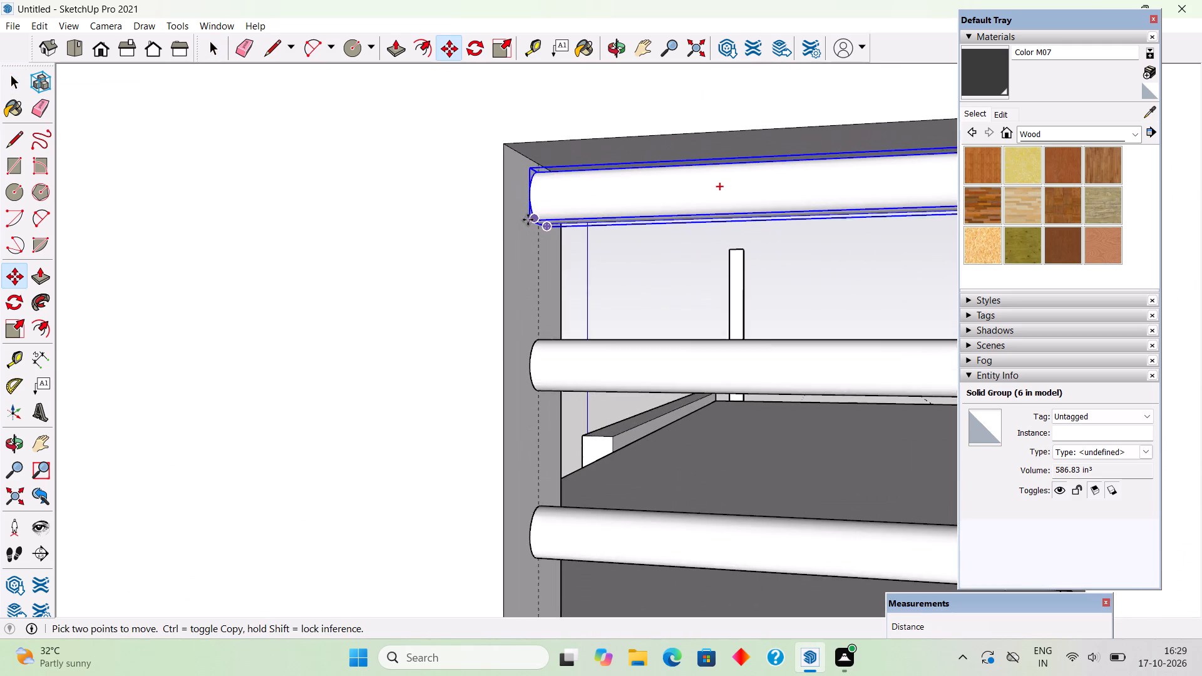
left_click(529, 218)
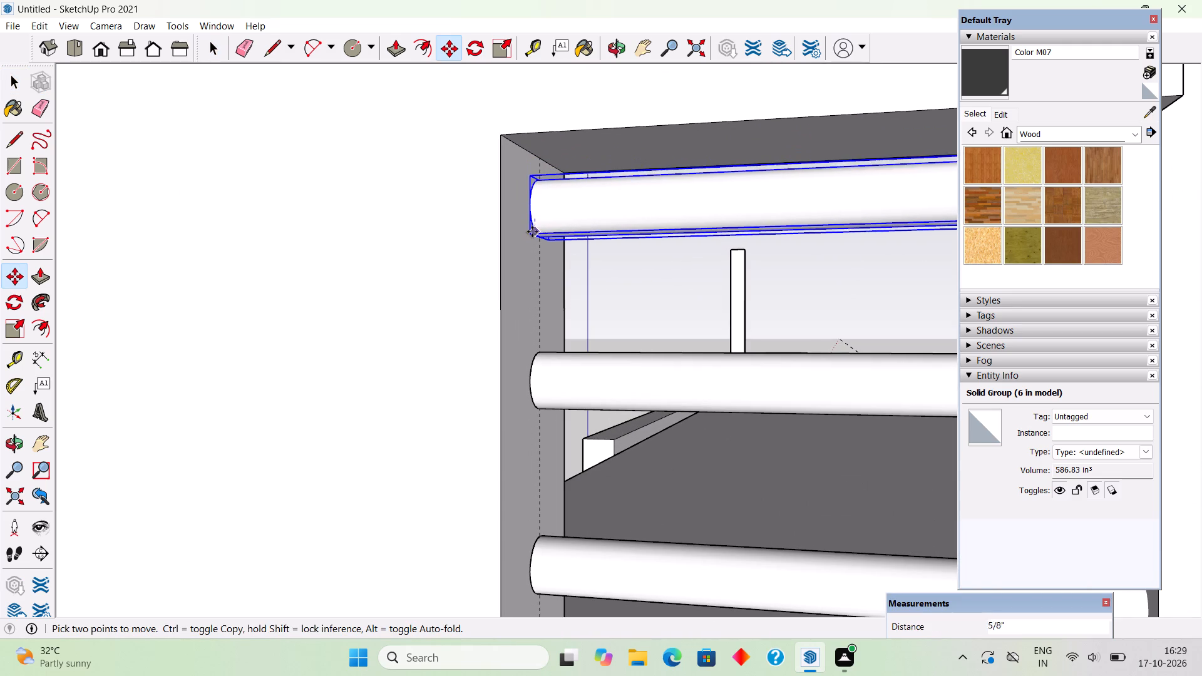
left_click(532, 237)
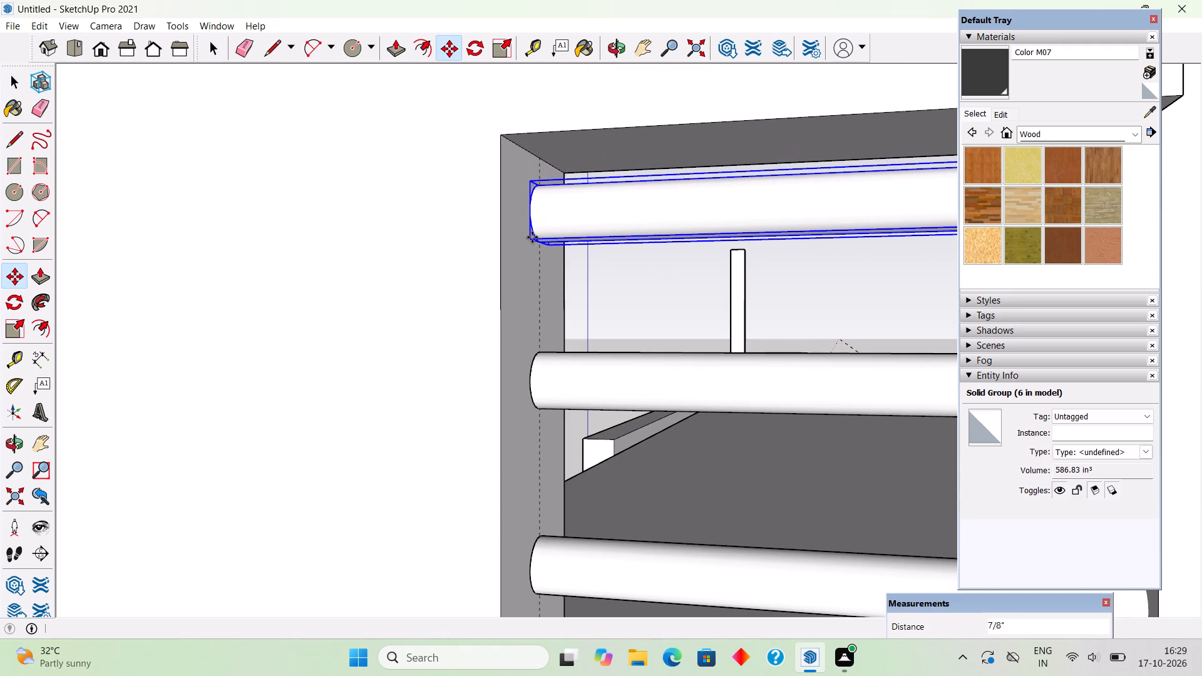
key("space")
left_click(598, 281)
scroll(604, 275, "down", 11)
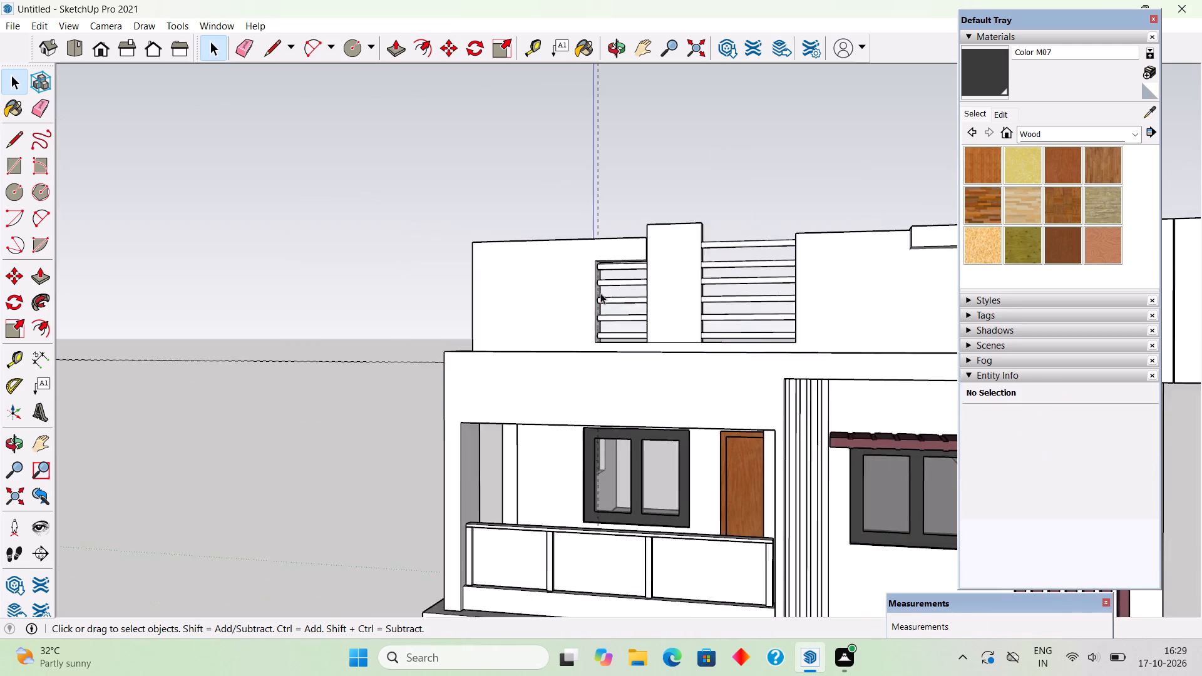
middle_click_drag(602, 297, 706, 291)
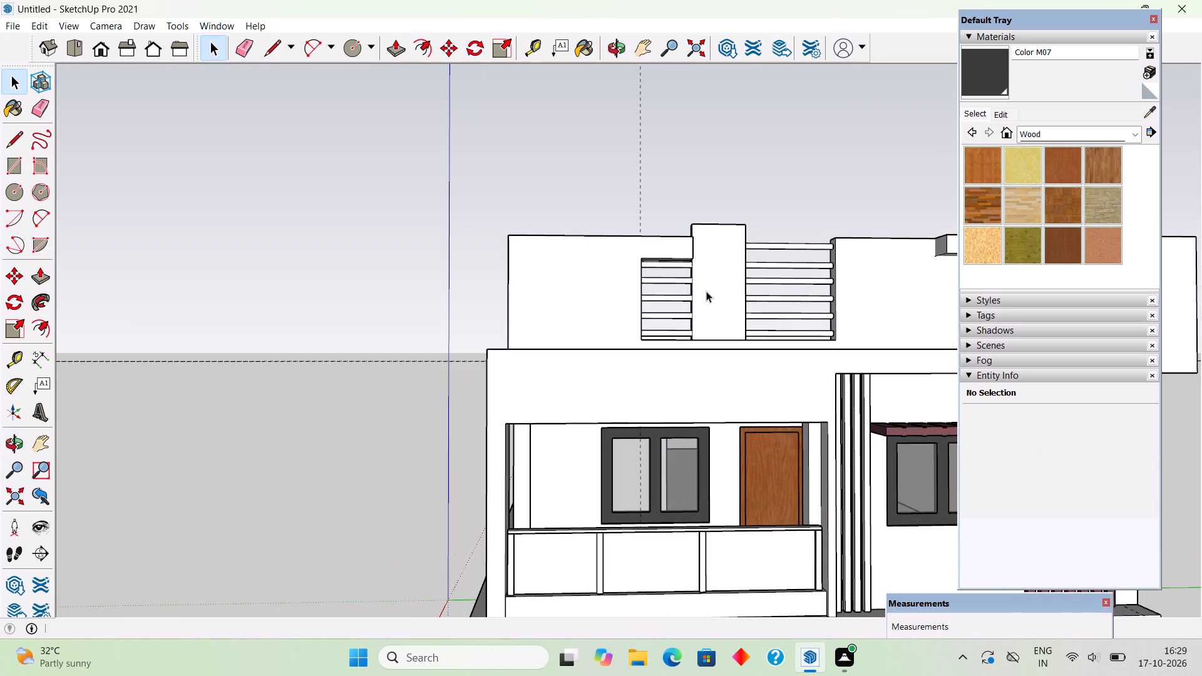
Push/Pull the narrow side face of the roof wall's upright panel outward about 3 7/16" to widen the panel.
scroll(706, 291, "down", 4)
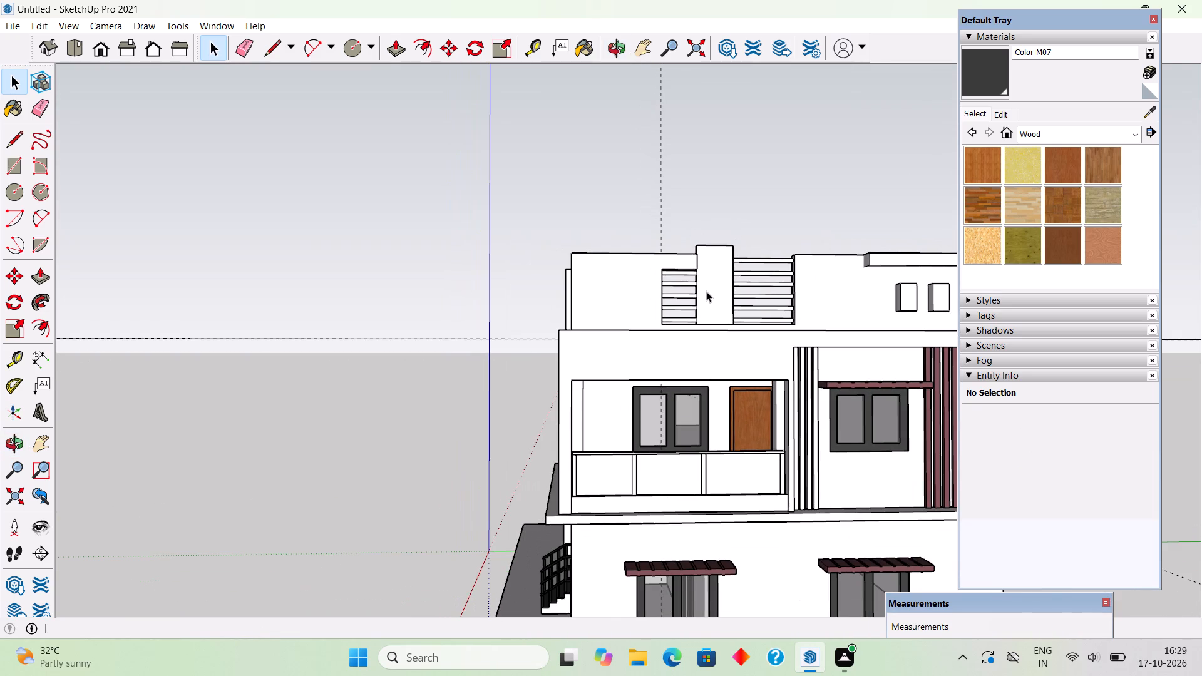
middle_click_drag(707, 296, 769, 347)
scroll(745, 305, "up", 7)
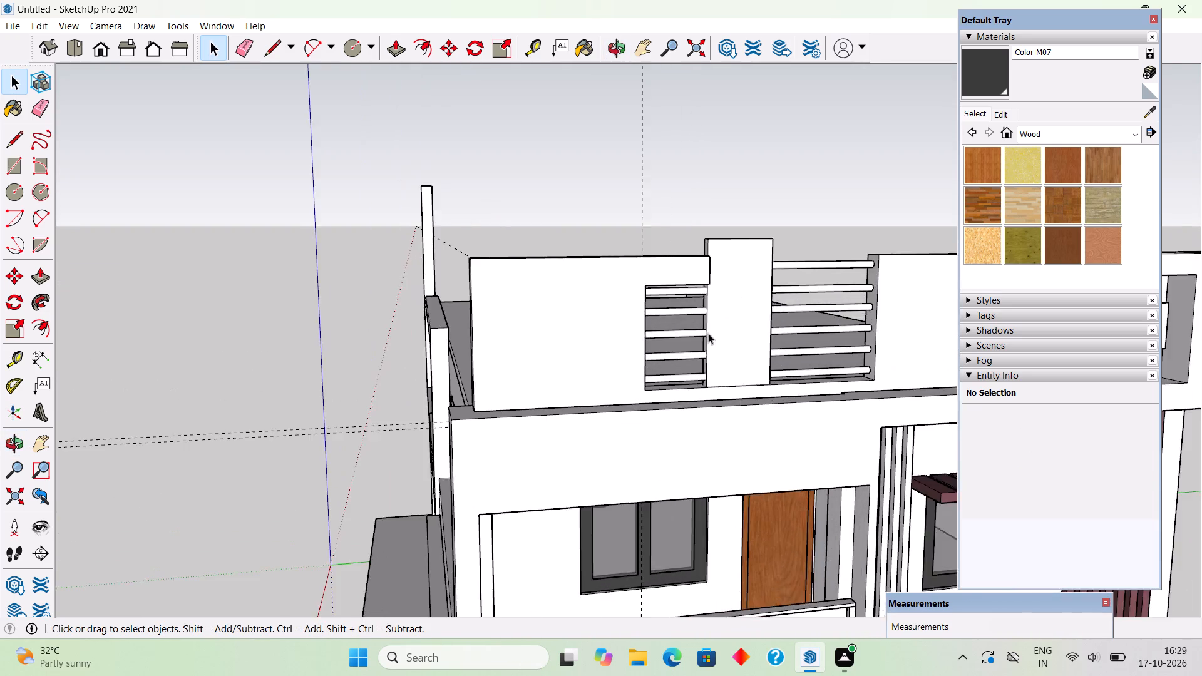
scroll(708, 333, "up", 4)
middle_click_drag(704, 325, 793, 319)
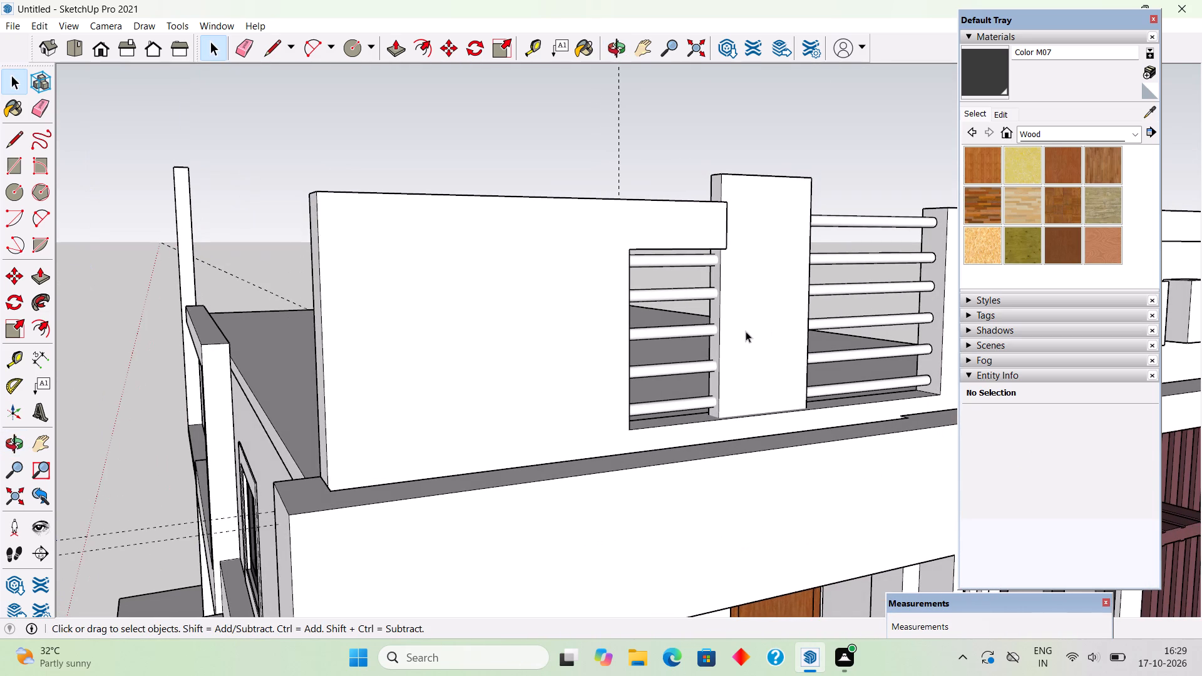
scroll(719, 334, "up", 4)
left_click(710, 308)
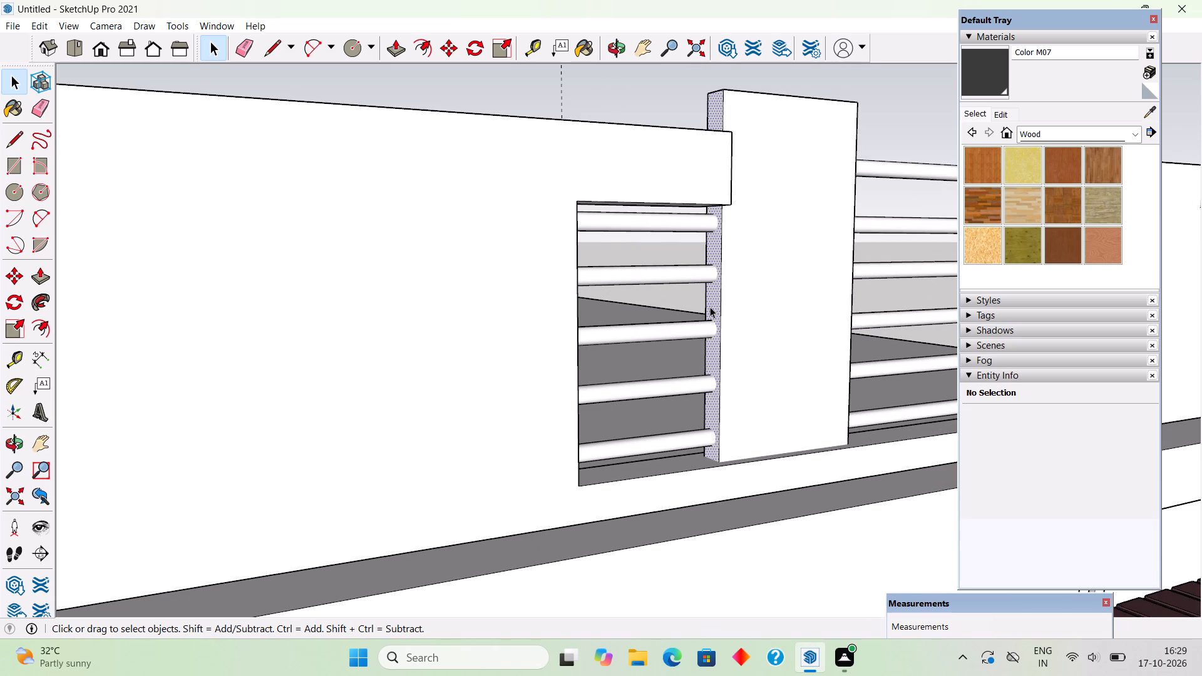
key("p")
left_click(710, 307)
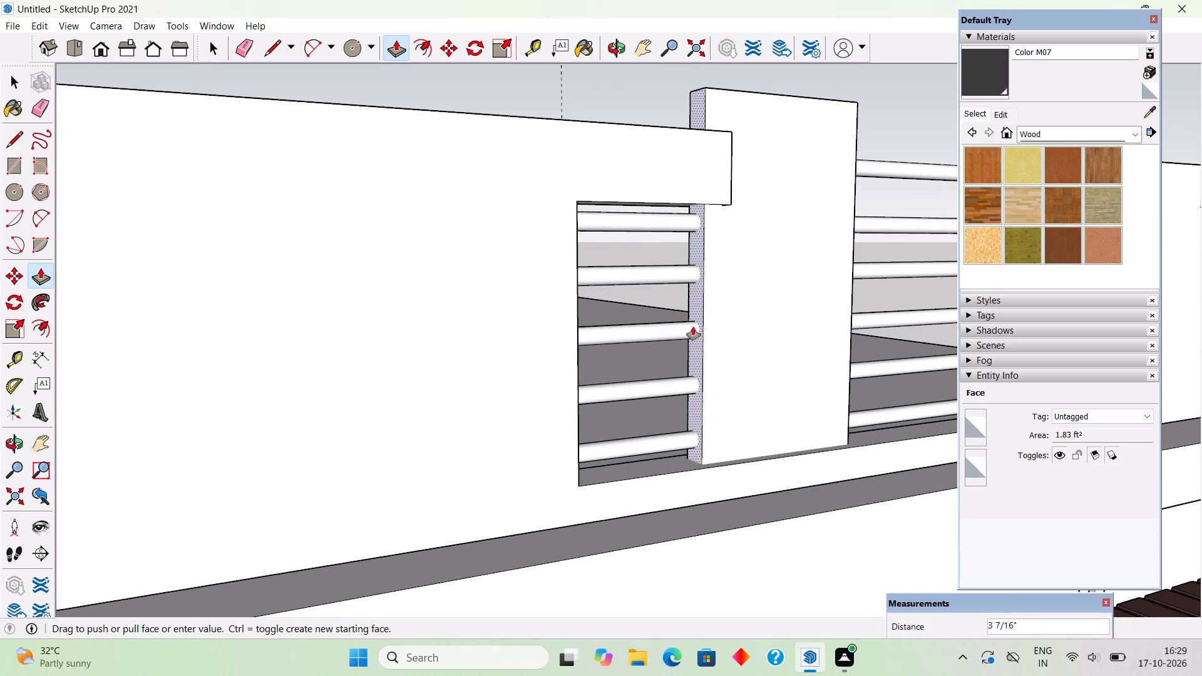
left_click(693, 327)
key("space")
Make the whole upright panel in the roof wall's opening a group.
triple_click(744, 316)
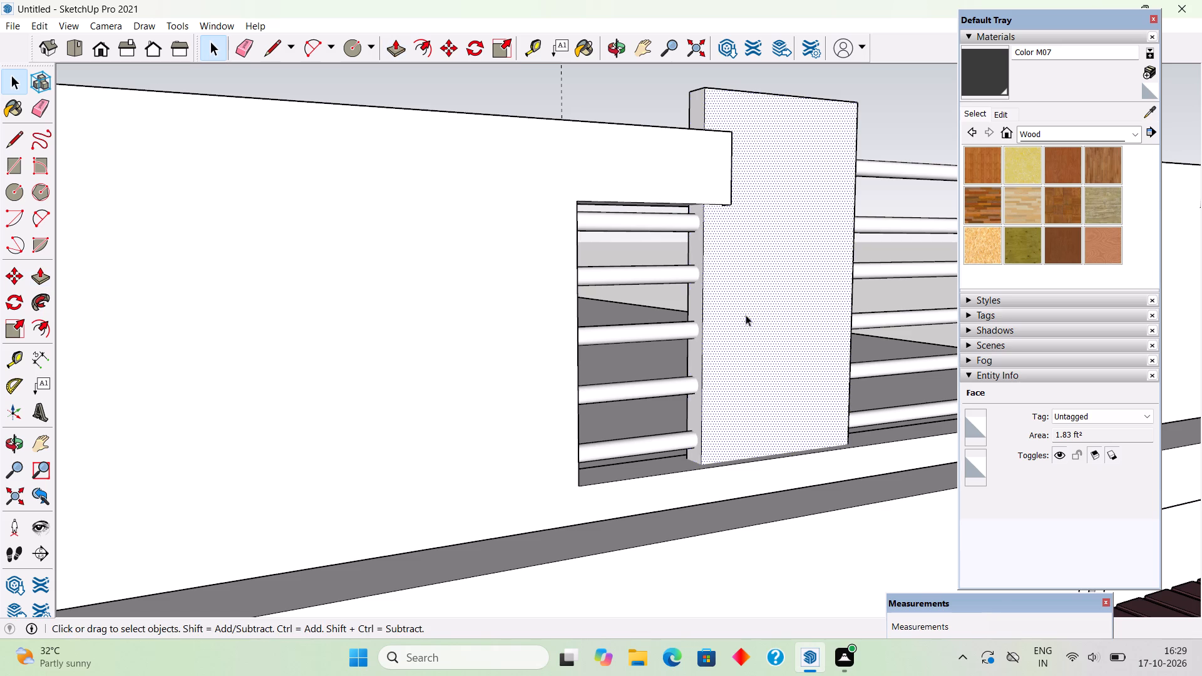
right_click(747, 315)
left_click(768, 444)
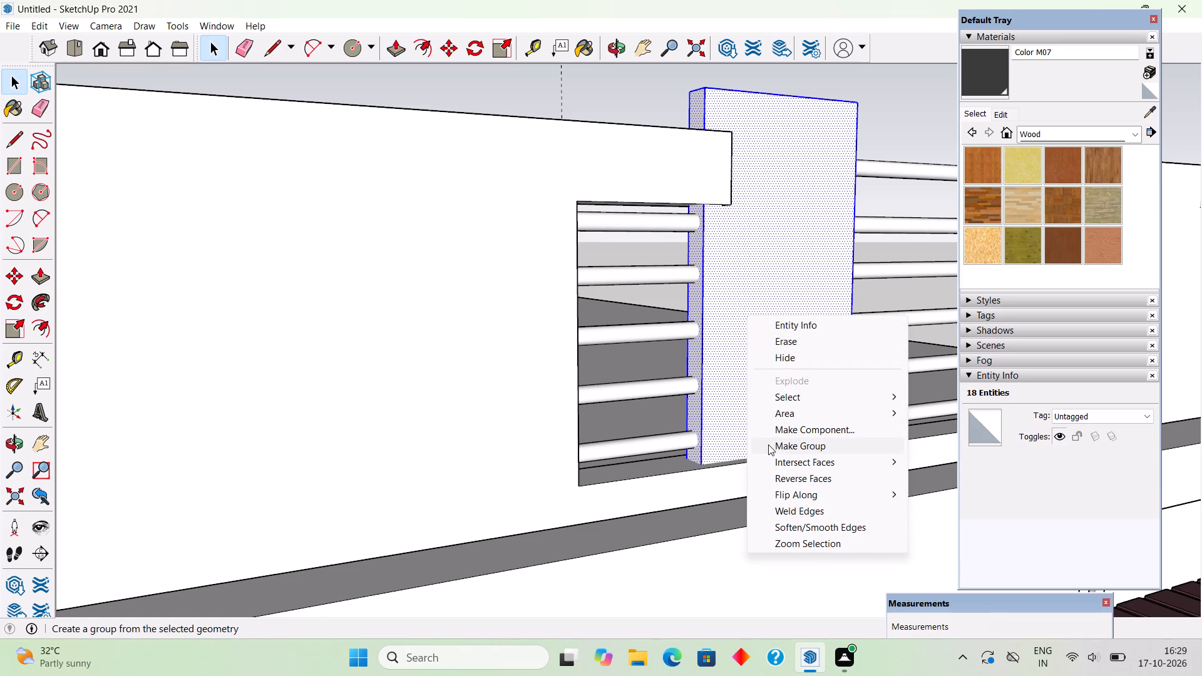
left_click(659, 108)
Examine the roof wall, the open roof edge and the whole house from the balcony facade and the long side.
scroll(663, 247, "down", 5)
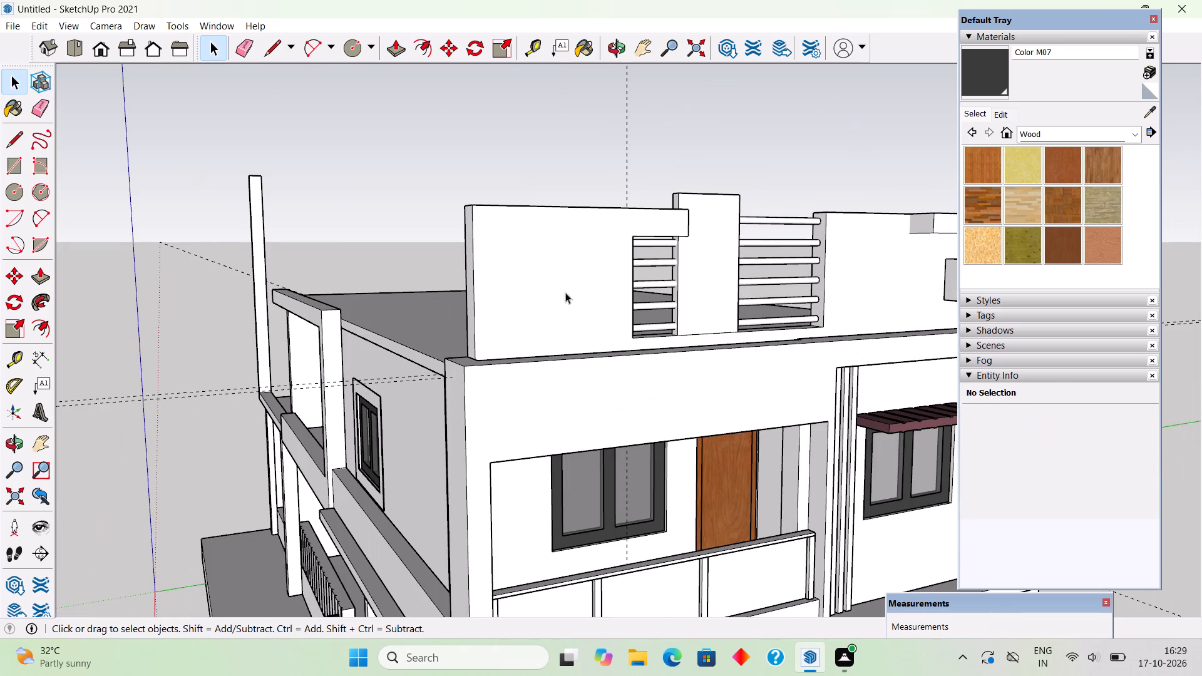
middle_click_drag(769, 325, 569, 269)
scroll(570, 269, "down", 8)
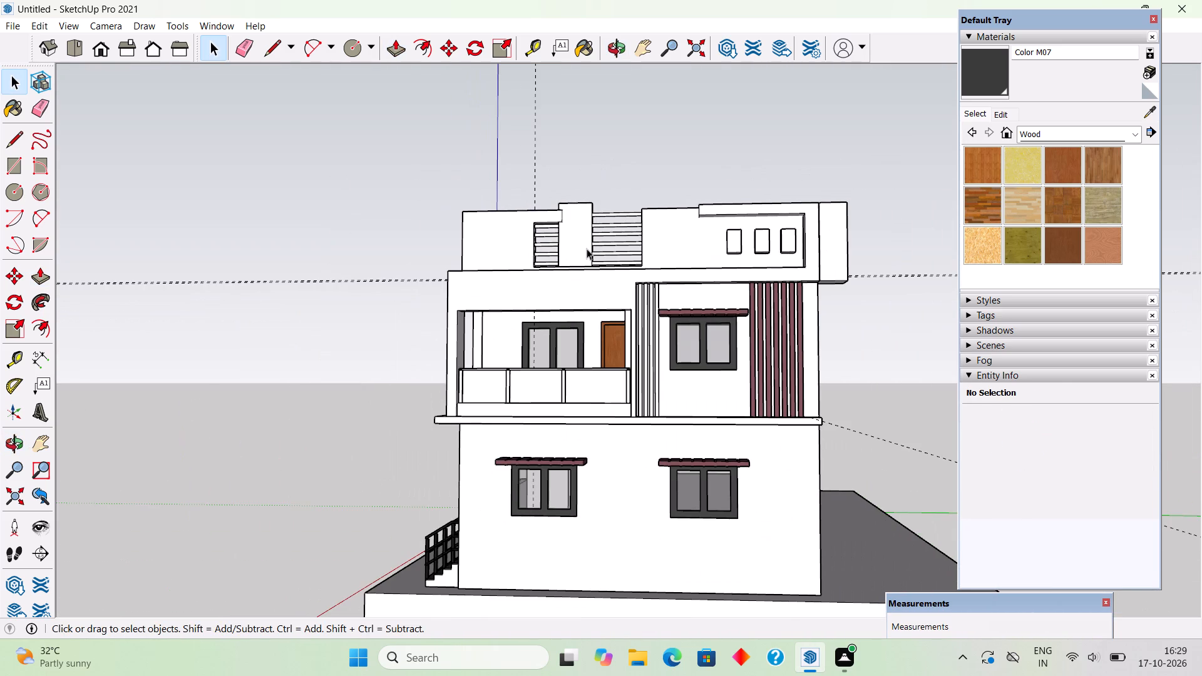
middle_click_drag(508, 250, 559, 294)
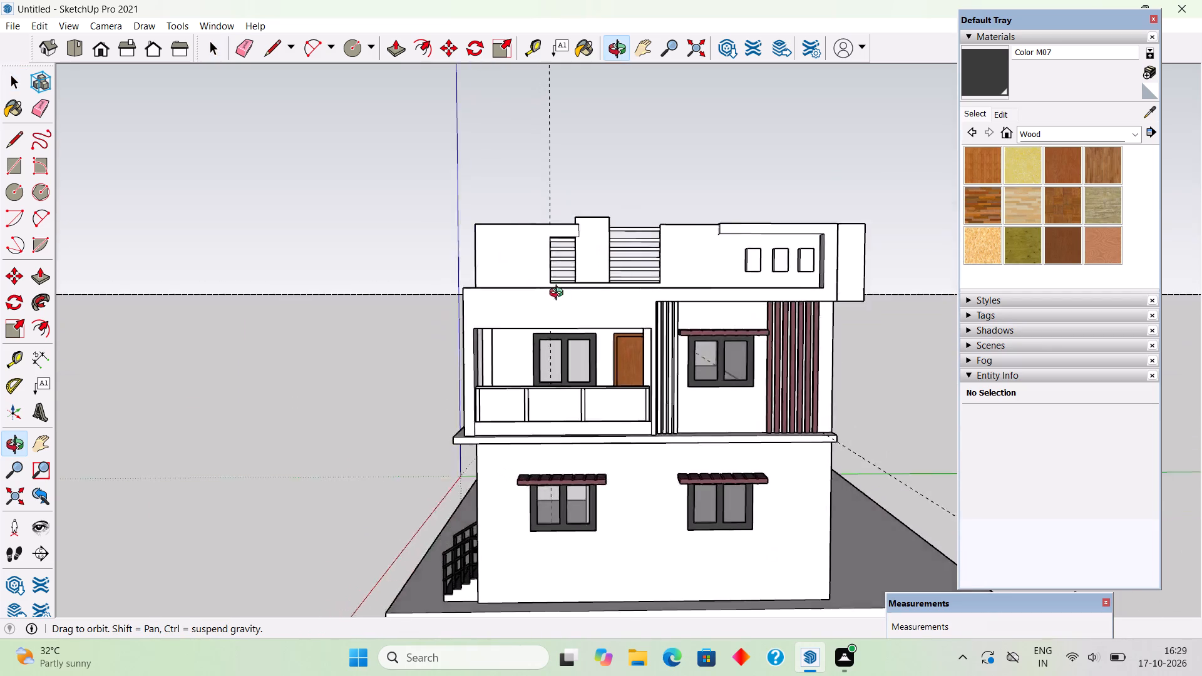
middle_click_drag(559, 294, 720, 384)
scroll(576, 357, "up", 4)
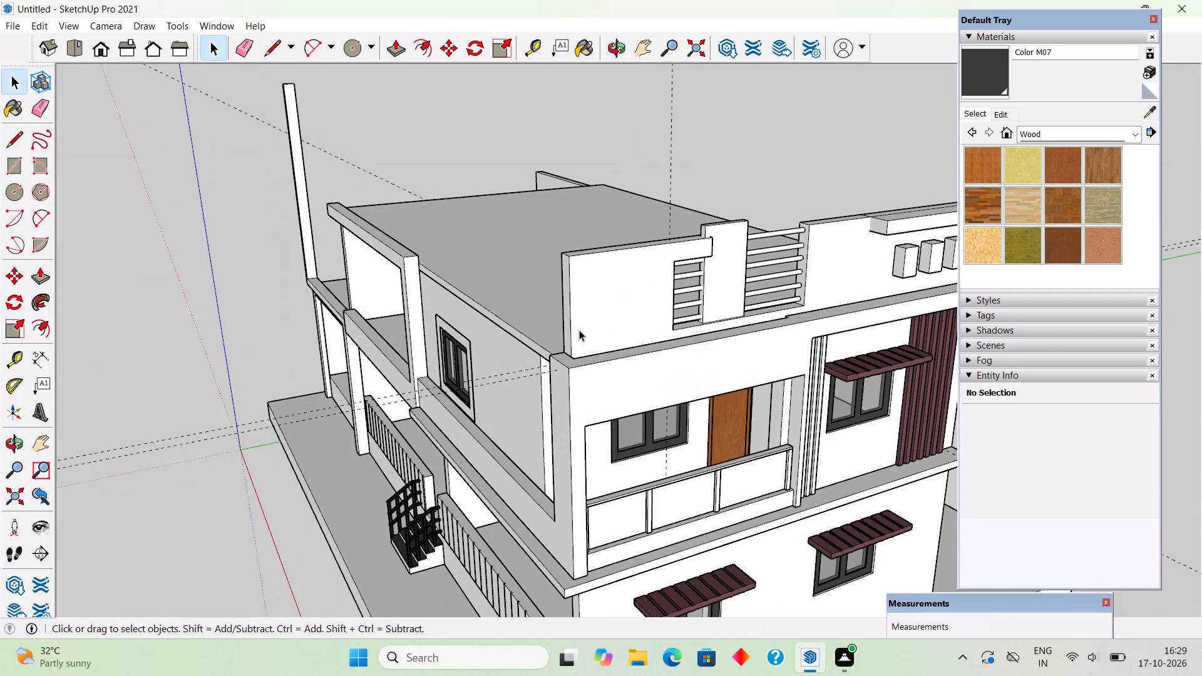
middle_click_drag(550, 376, 624, 408)
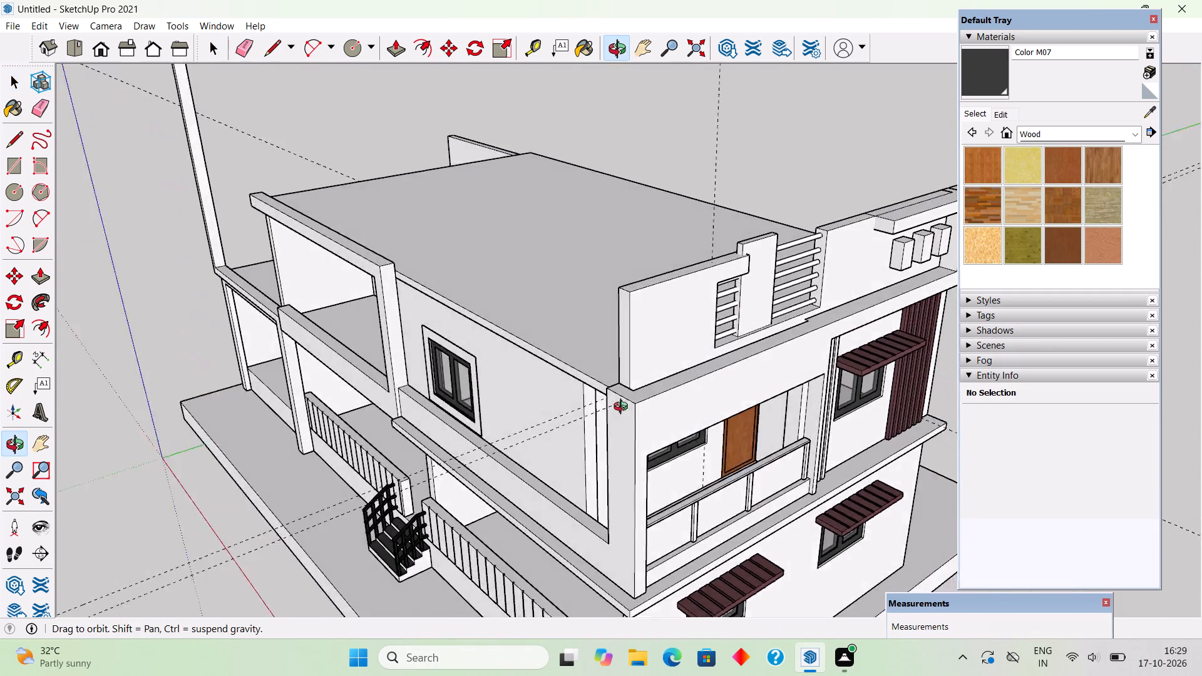
middle_click_drag(624, 408, 813, 383)
scroll(789, 339, "up", 3)
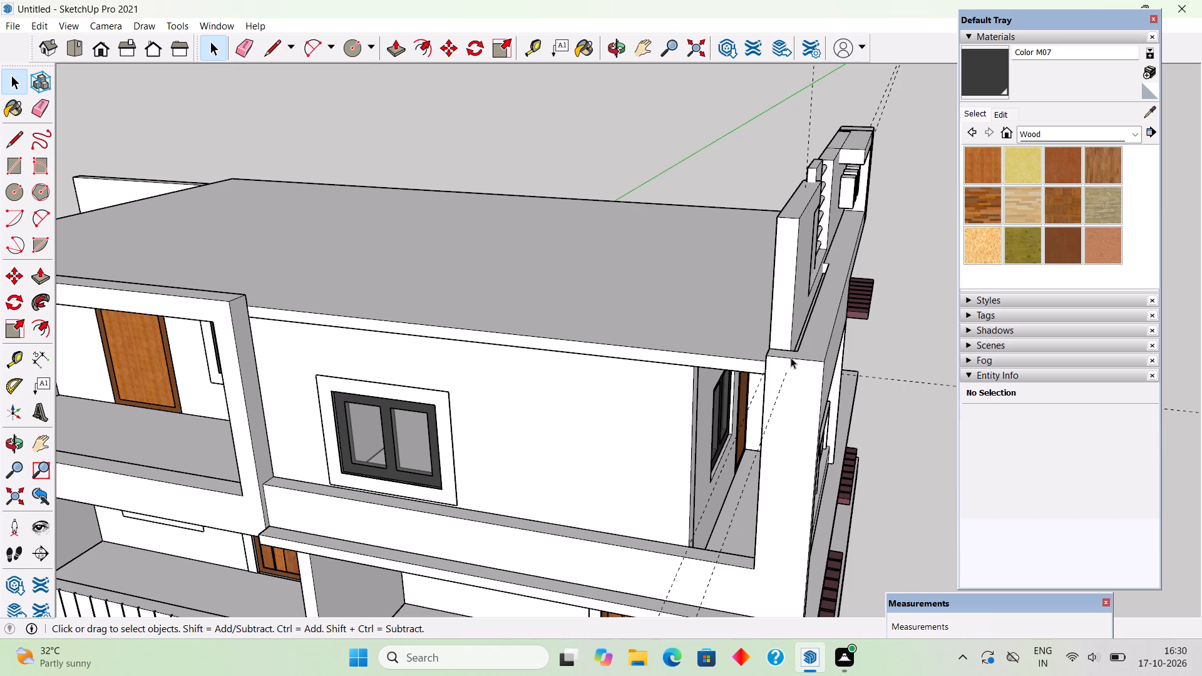
scroll(784, 246, "down", 13)
scroll(675, 270, "down", 4)
middle_click_drag(686, 264, 393, 150)
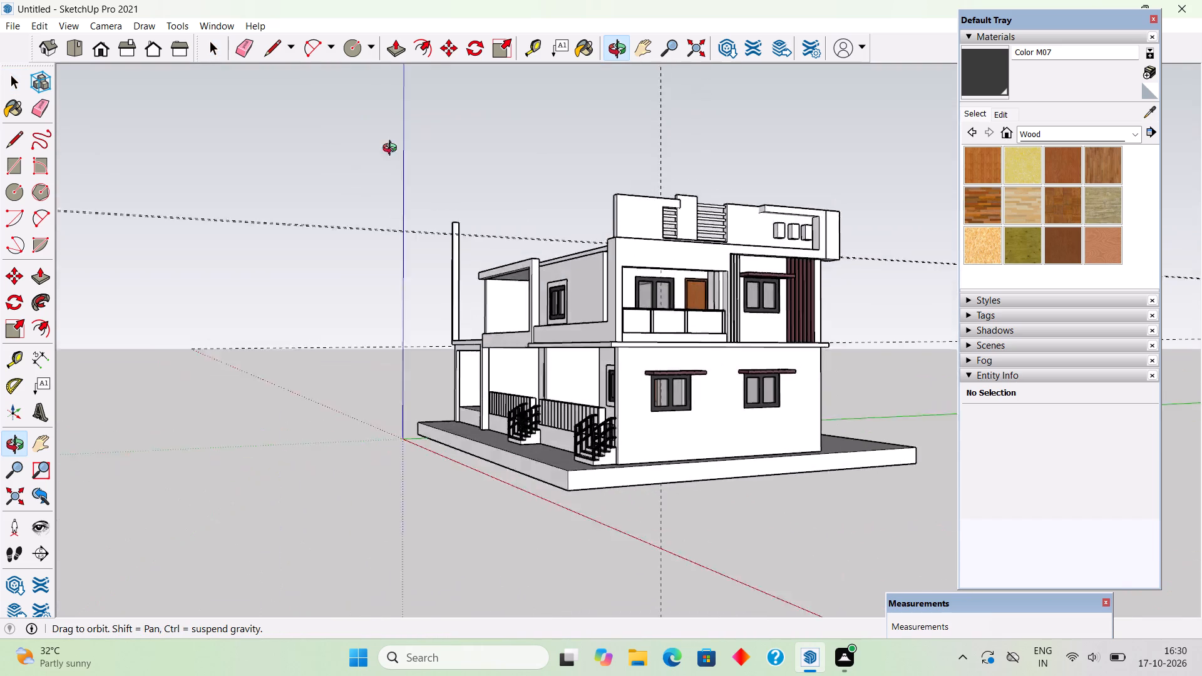
middle_click_drag(393, 150, 248, 199)
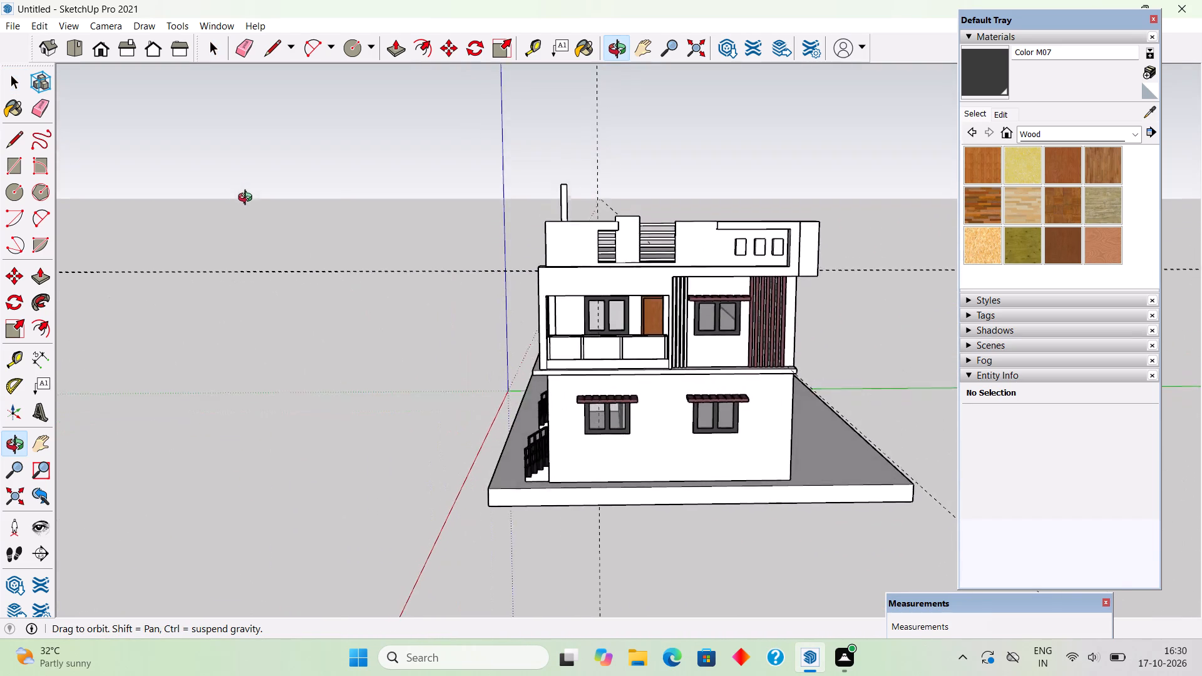
middle_click_drag(248, 199, 233, 159)
scroll(233, 159, "up", 2)
scroll(233, 159, "down", 1)
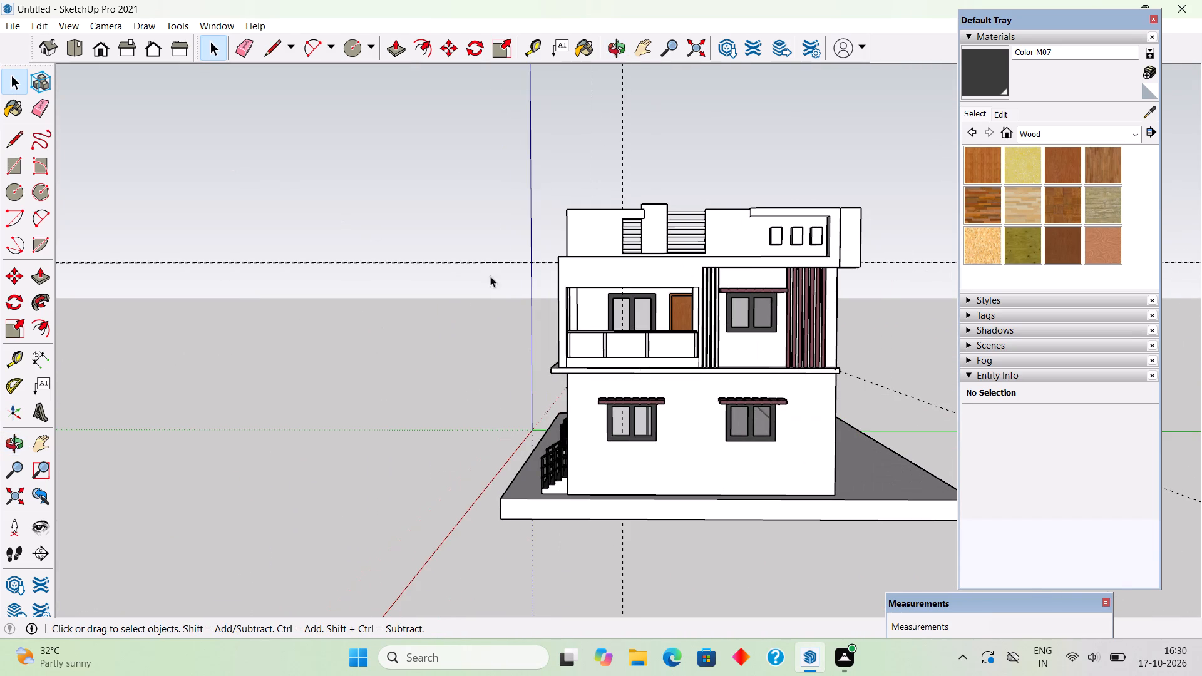
Sample Translucent Glass Gray from a ground-floor window pane and paint the upper balcony railing's three infill panels with it.
left_click(1153, 113)
scroll(938, 454, "up", 4)
left_click(715, 412)
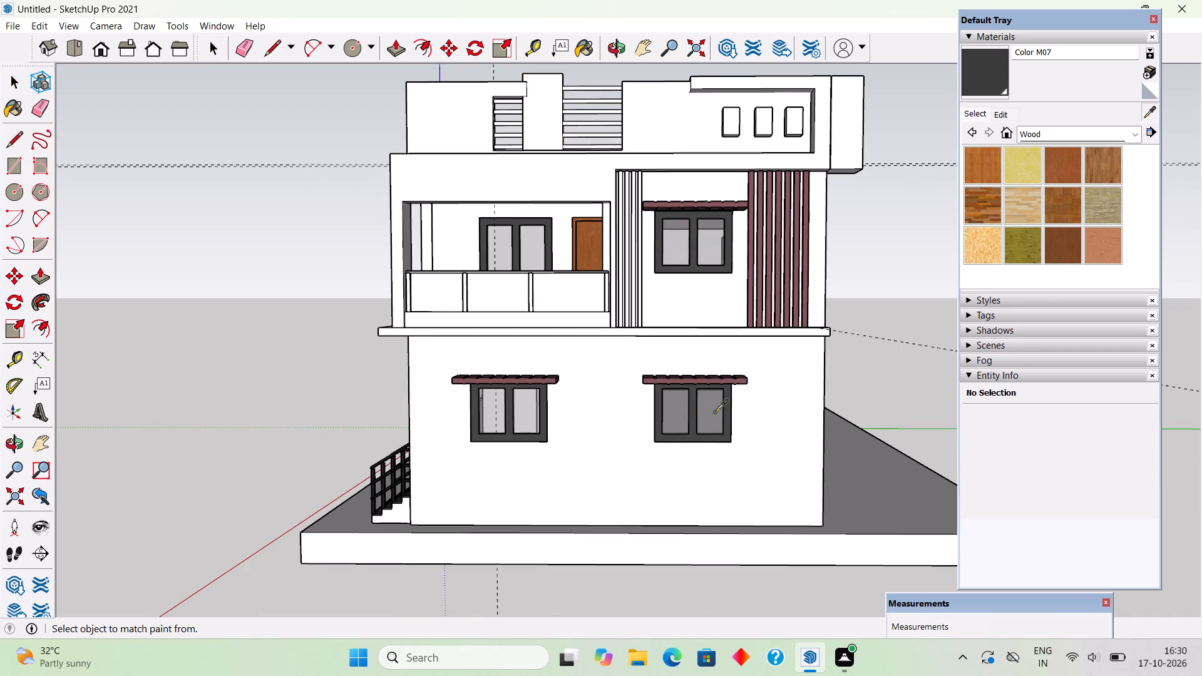
left_click(550, 285)
left_click(496, 293)
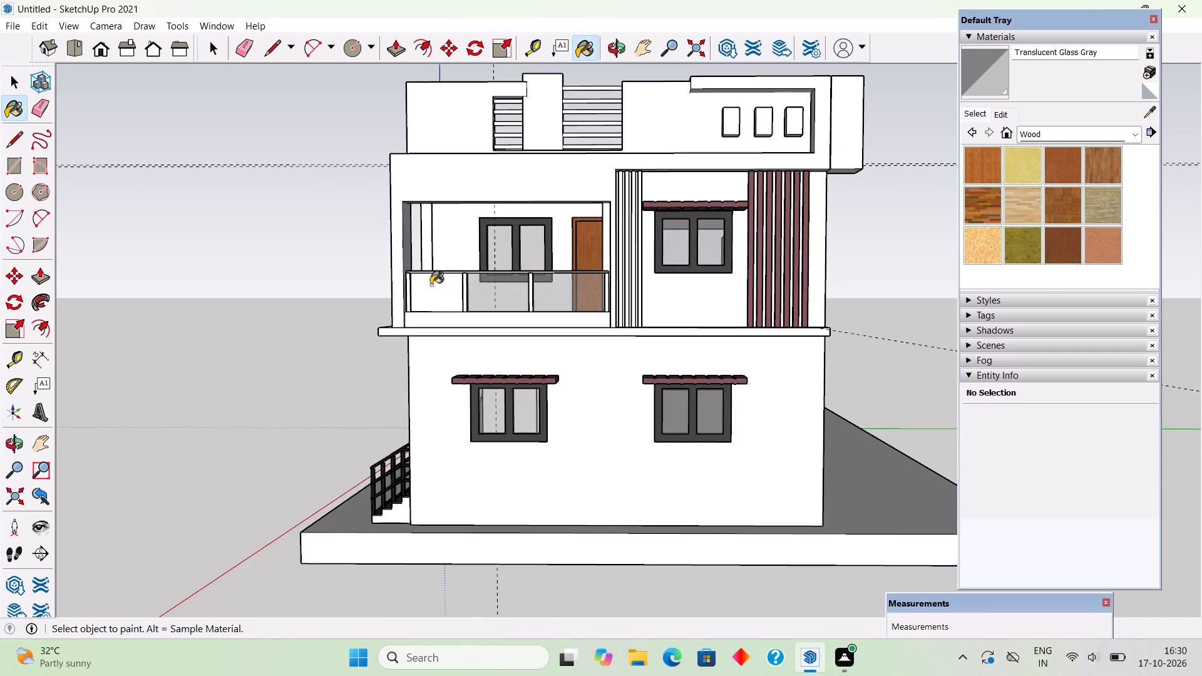
left_click(431, 285)
Paint the upper balcony railing's posts and top rail black with Color M09 from the Colors collection.
middle_click_drag(512, 330, 565, 352)
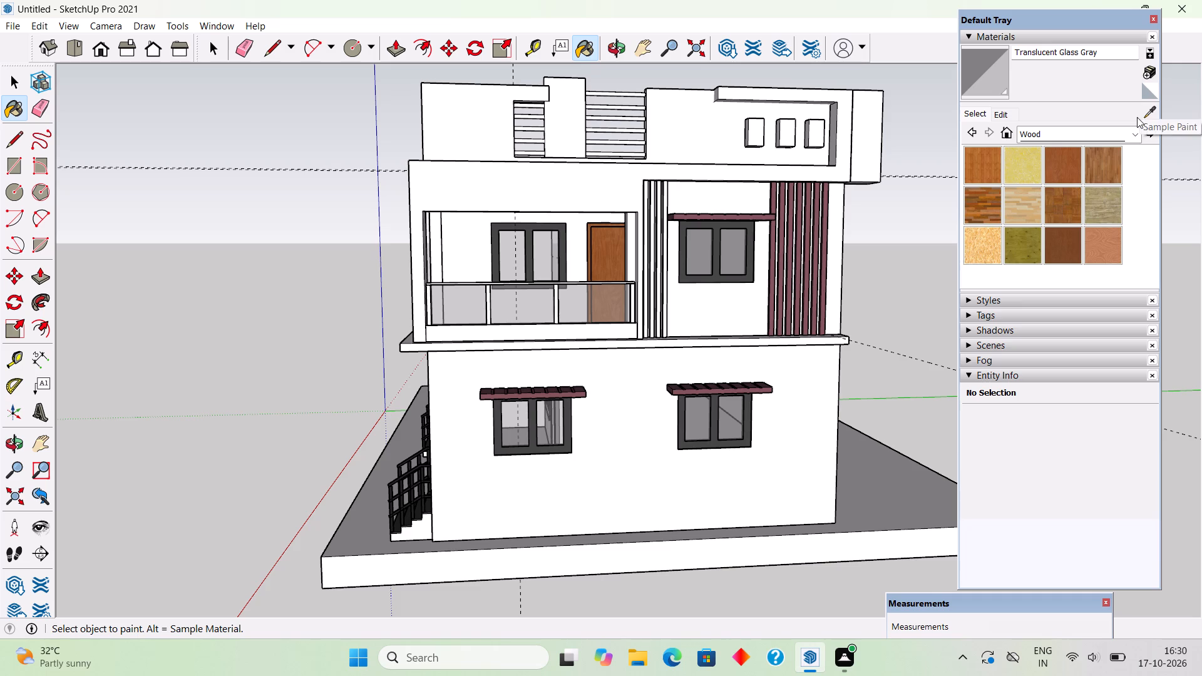
left_click(1104, 128)
left_click(1089, 184)
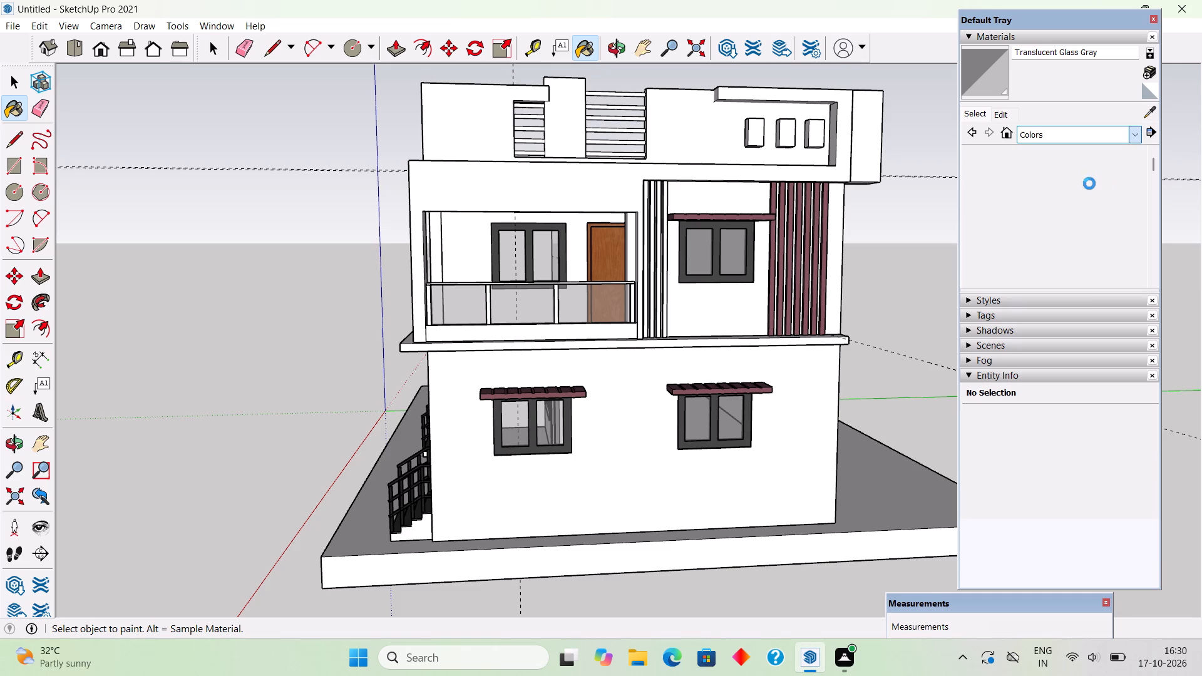
scroll(1102, 178, "down", 12)
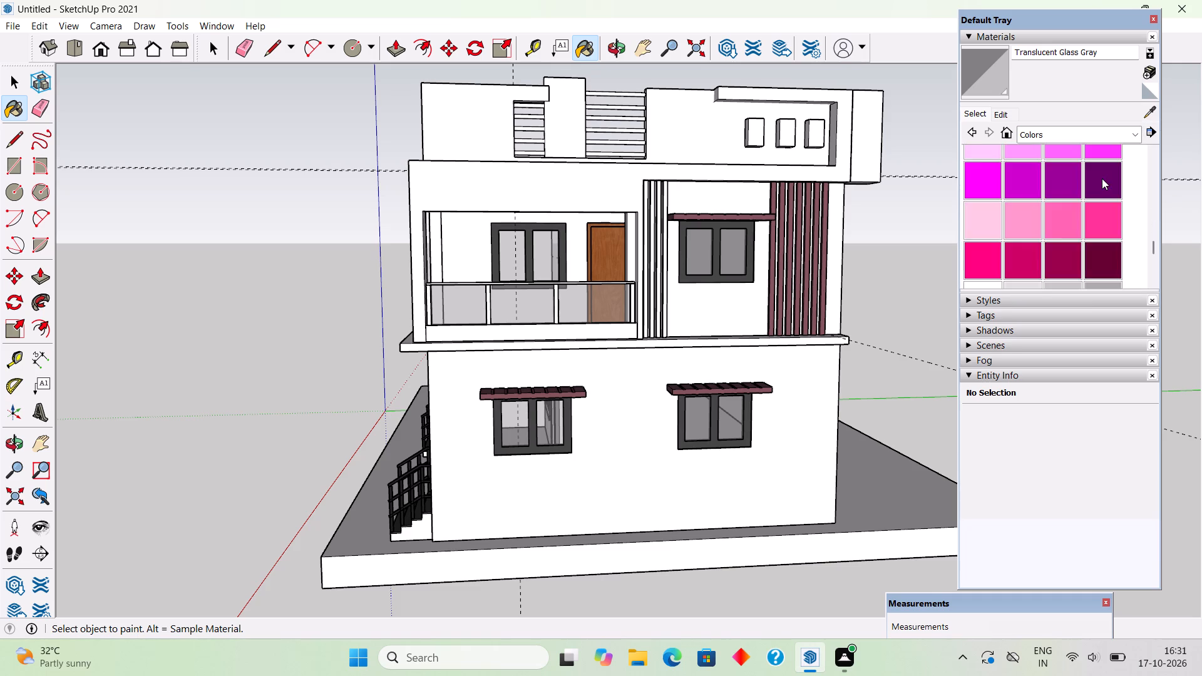
scroll(1102, 178, "down", 3)
left_click(1022, 173)
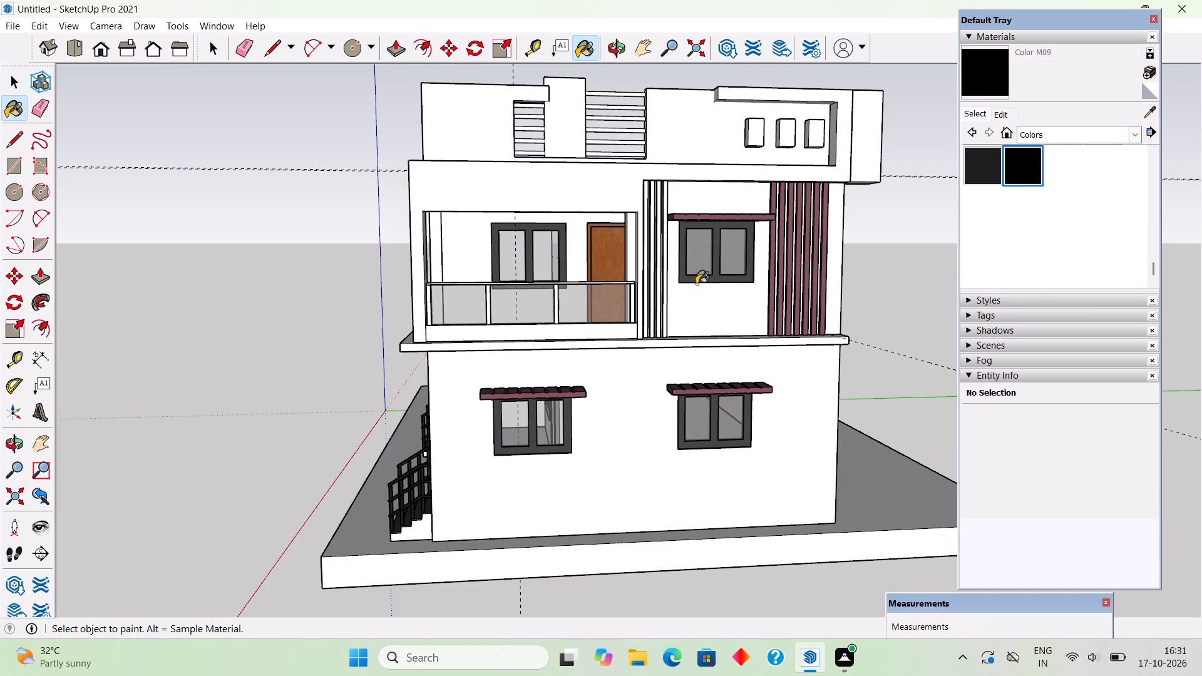
scroll(635, 317, "up", 9)
scroll(532, 309, "up", 5)
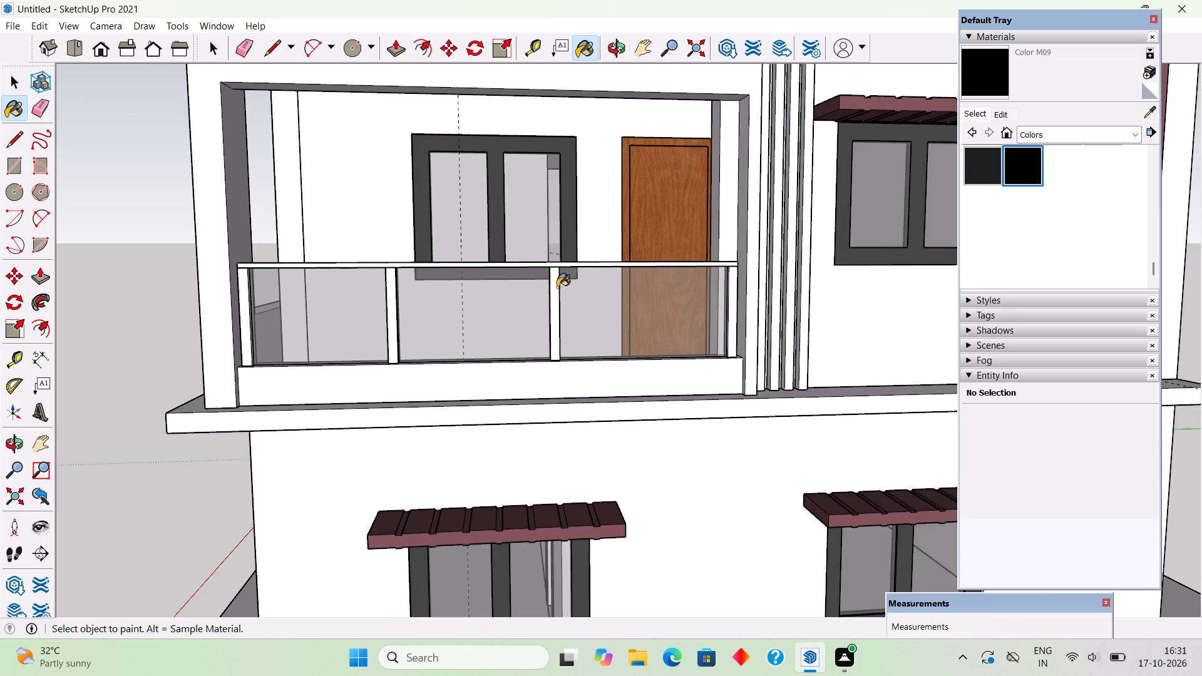
left_click(555, 300)
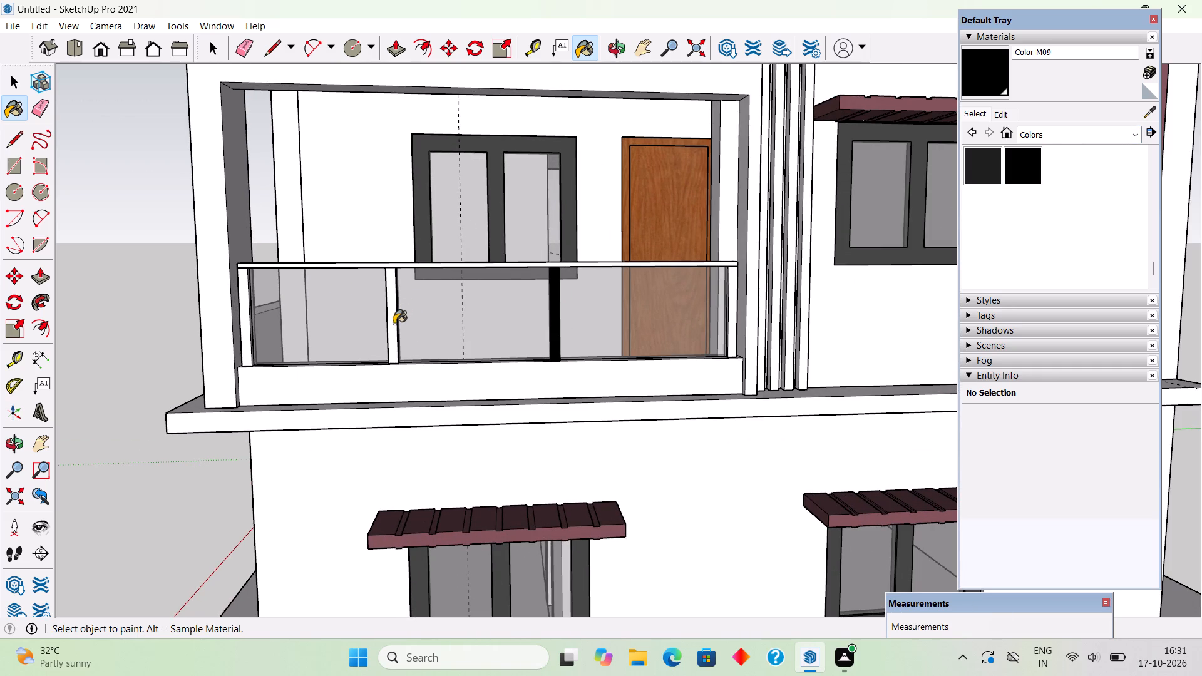
left_click(394, 324)
left_click(243, 302)
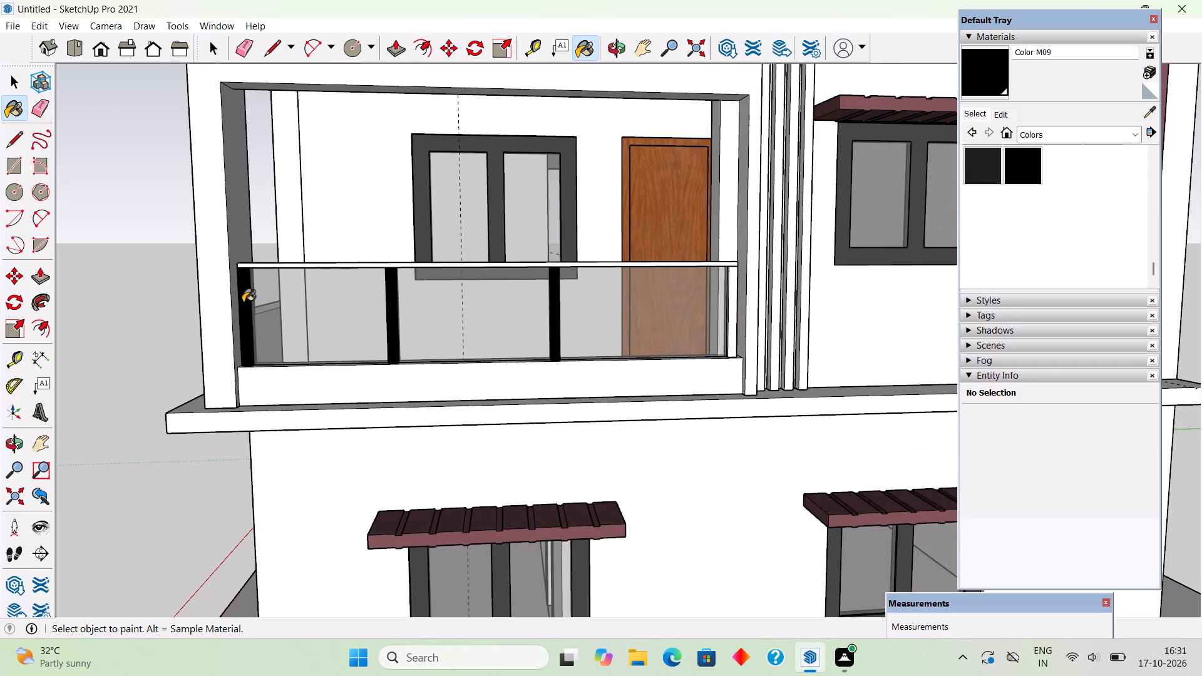
left_click(256, 266)
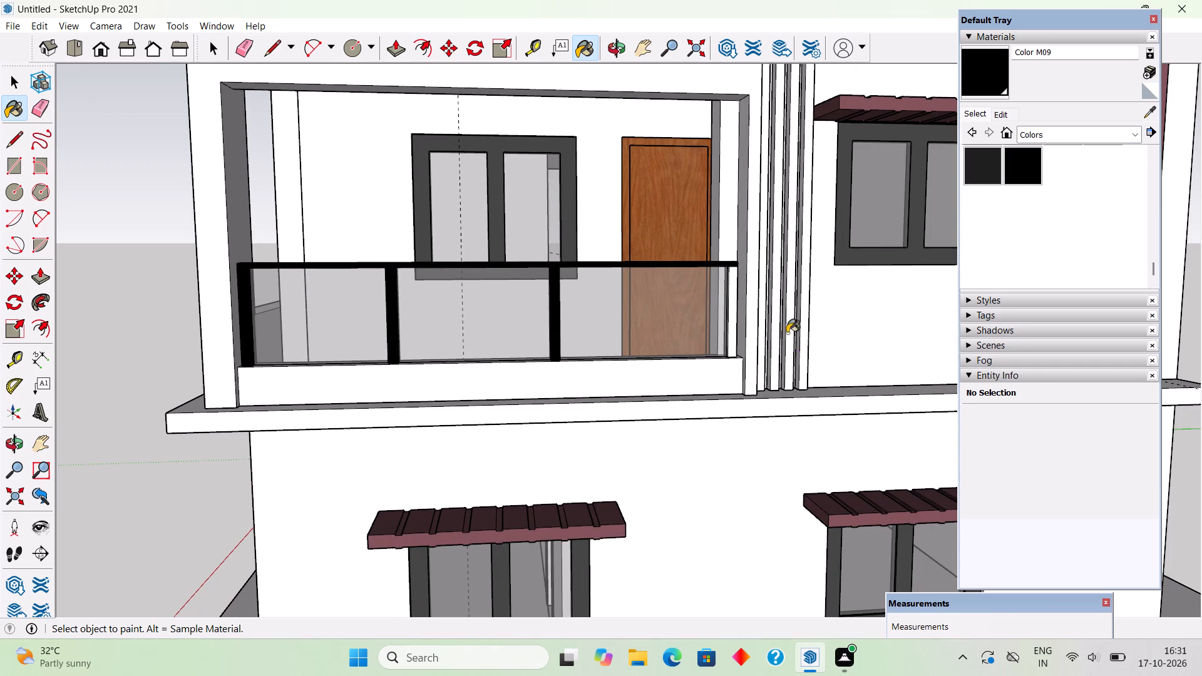
scroll(779, 324, "up", 4)
left_click(712, 313)
Paint all six horizontal bars in the roof wall's opening with black Color M09.
scroll(716, 306, "down", 15)
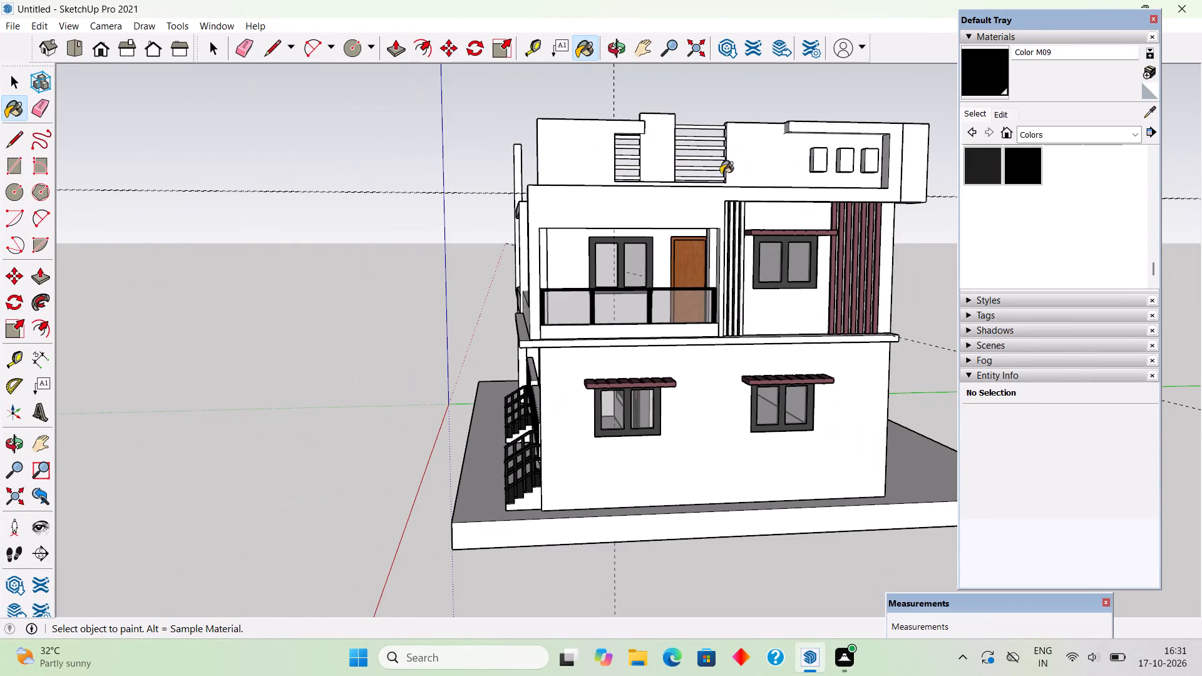
scroll(720, 138, "up", 8)
left_click(714, 123)
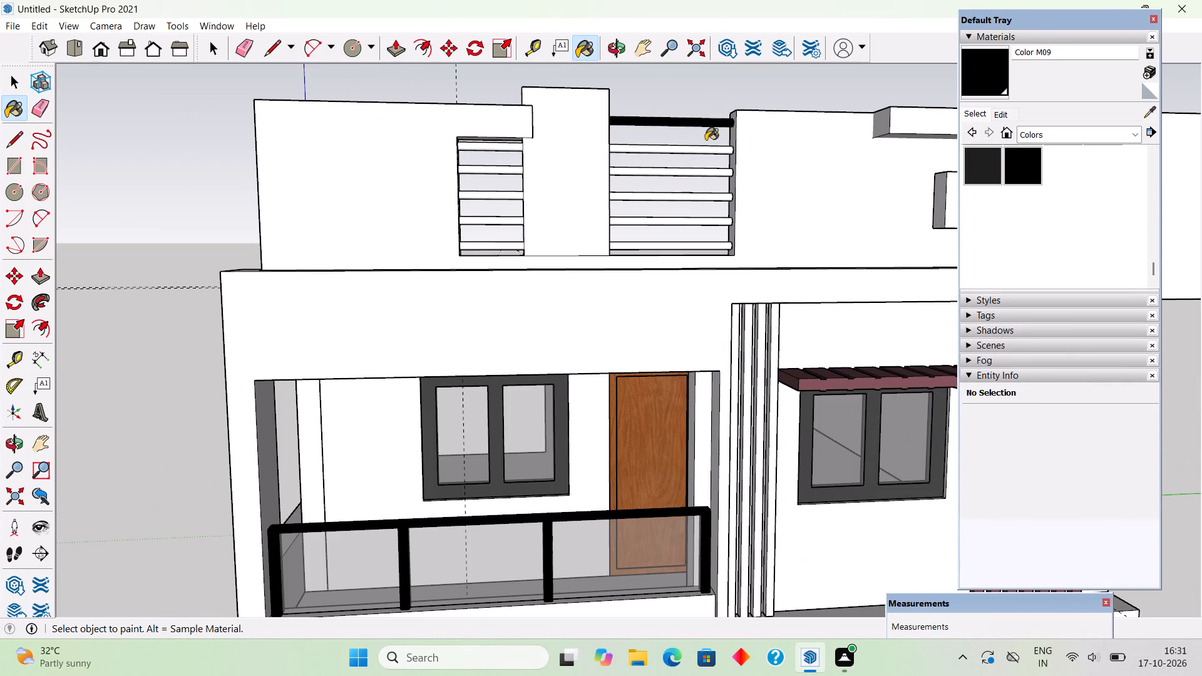
left_click(707, 151)
left_click(711, 174)
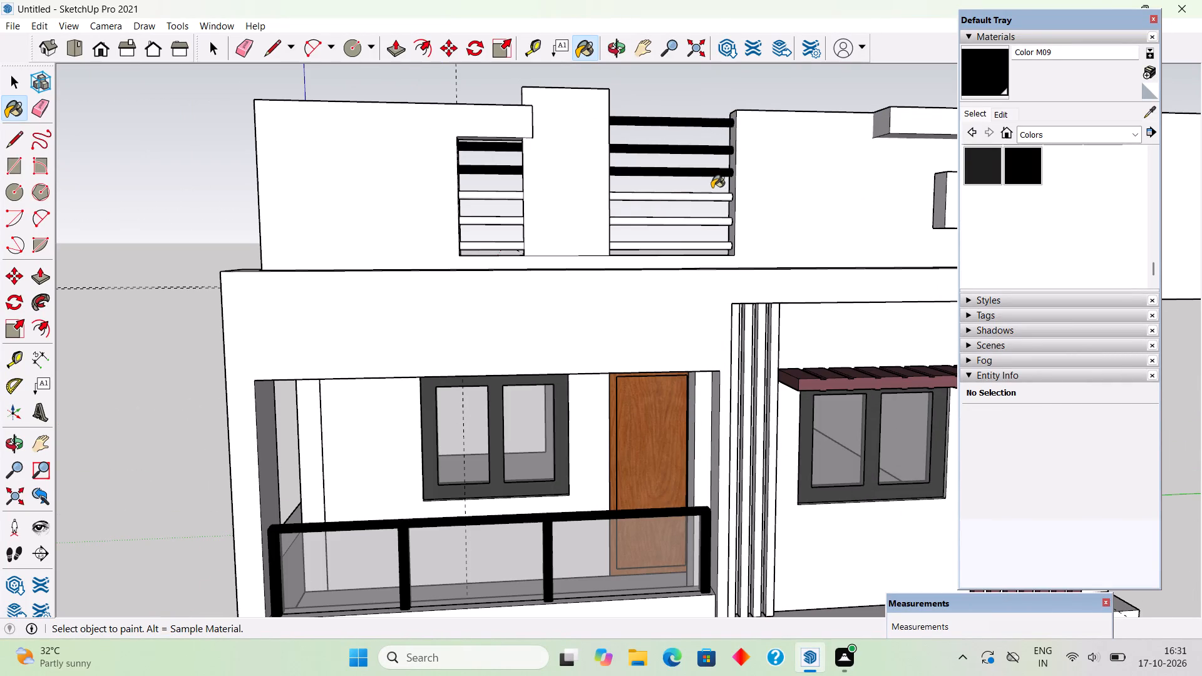
left_click(711, 198)
left_click(708, 225)
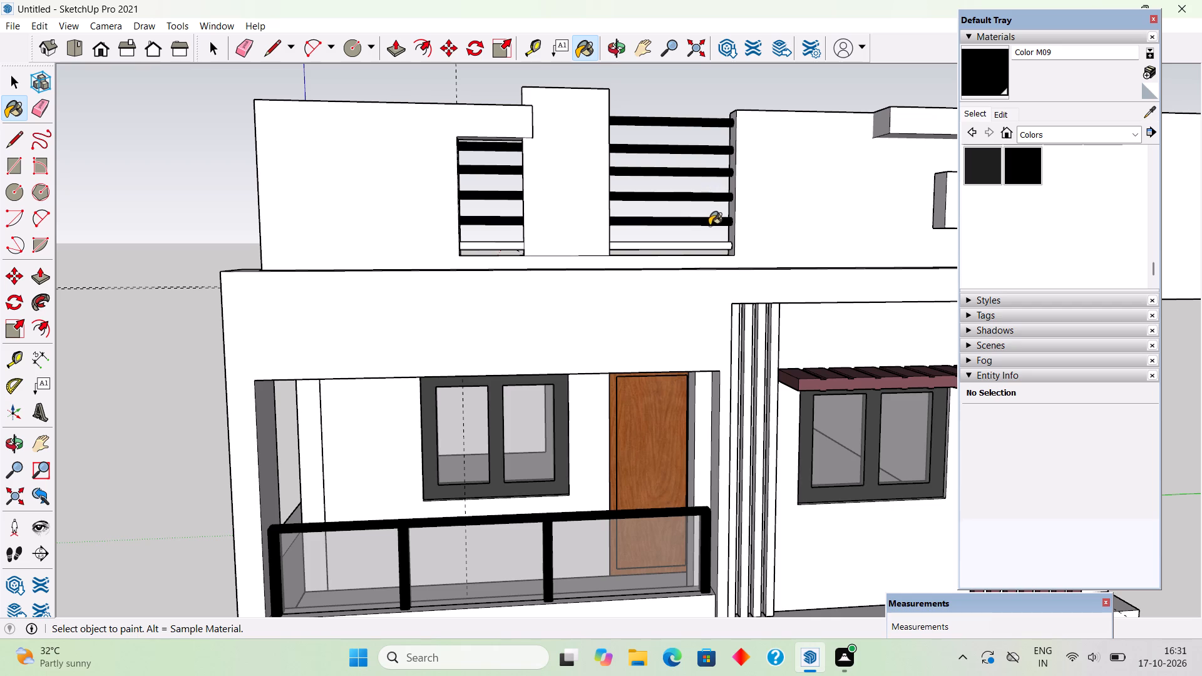
left_click(713, 248)
Examine the whole house from the balcony facade round to the long side with the entrance steps.
scroll(697, 237, "down", 9)
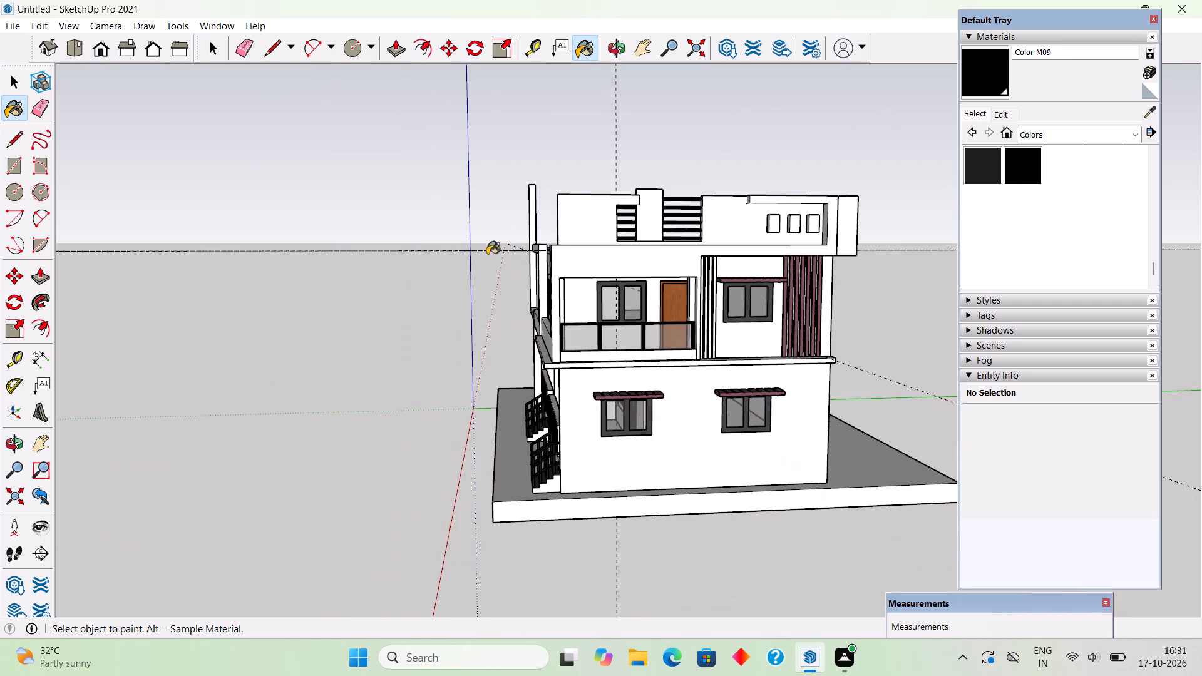
scroll(499, 291, "down", 1)
middle_click_drag(572, 346, 631, 332)
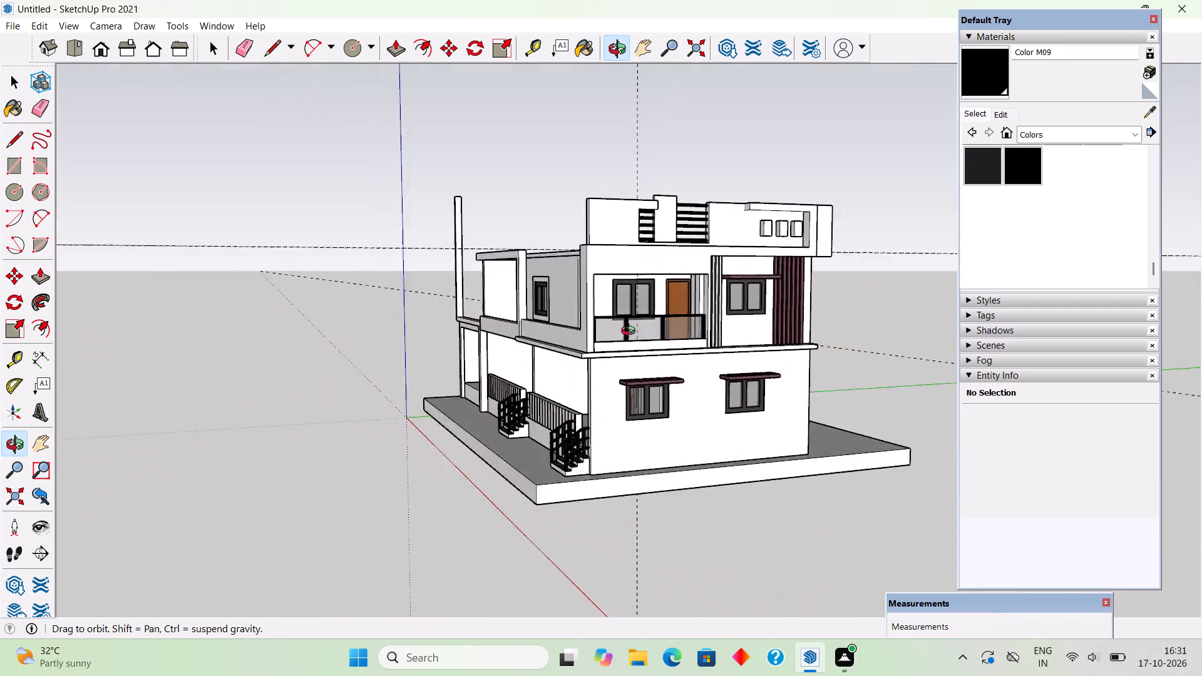
middle_click_drag(631, 332, 943, 353)
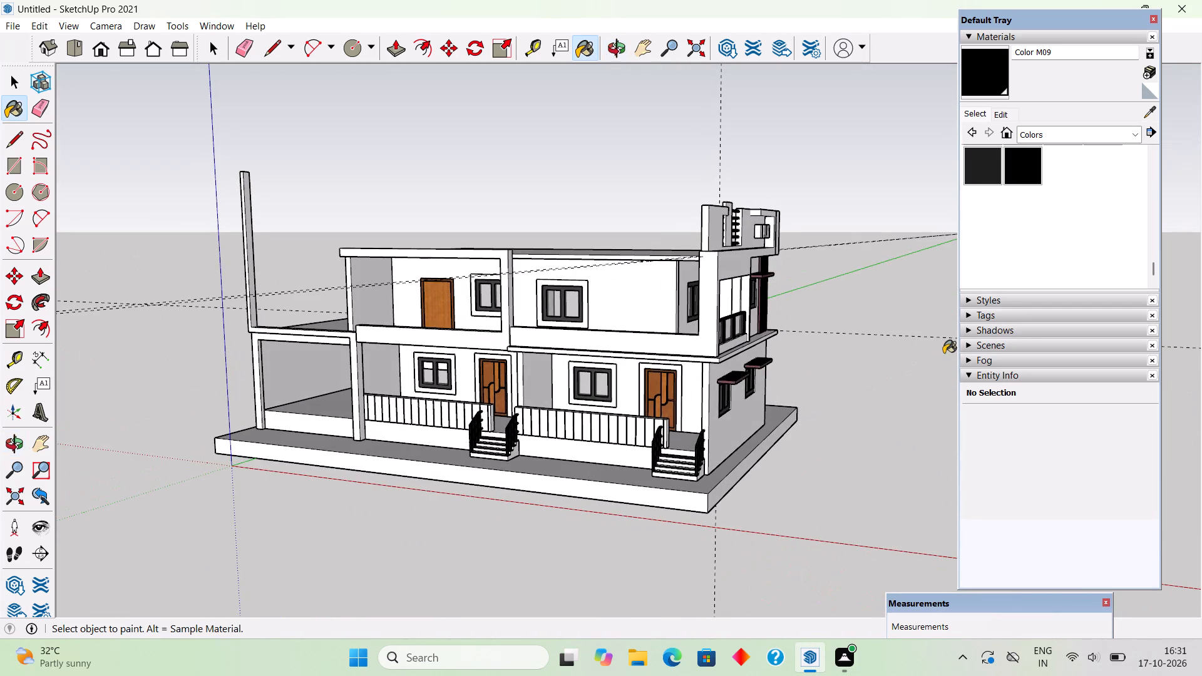
key("space")
scroll(571, 346, "down", 5)
middle_click_drag(630, 406, 720, 415)
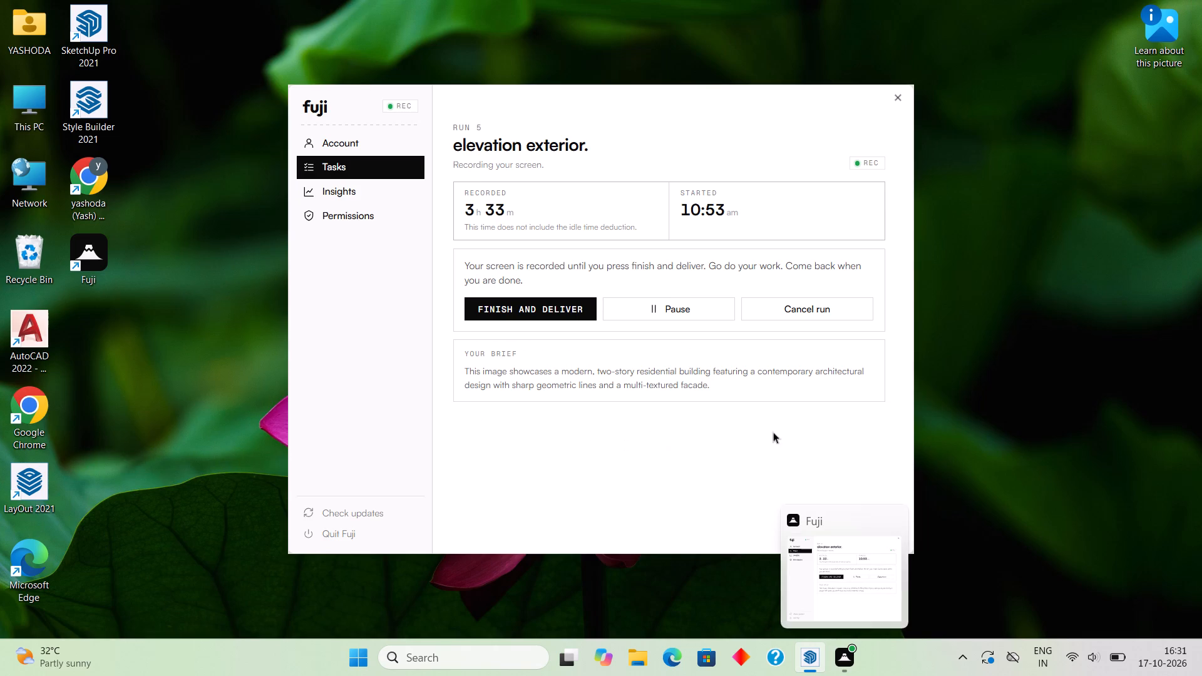
Examine the long side of the house with the entrance steps, from above and at eye level, including the open ground-floor bay.
scroll(791, 531, "down", 1)
scroll(624, 380, "up", 2)
scroll(580, 338, "up", 2)
middle_click_drag(579, 345, 659, 390)
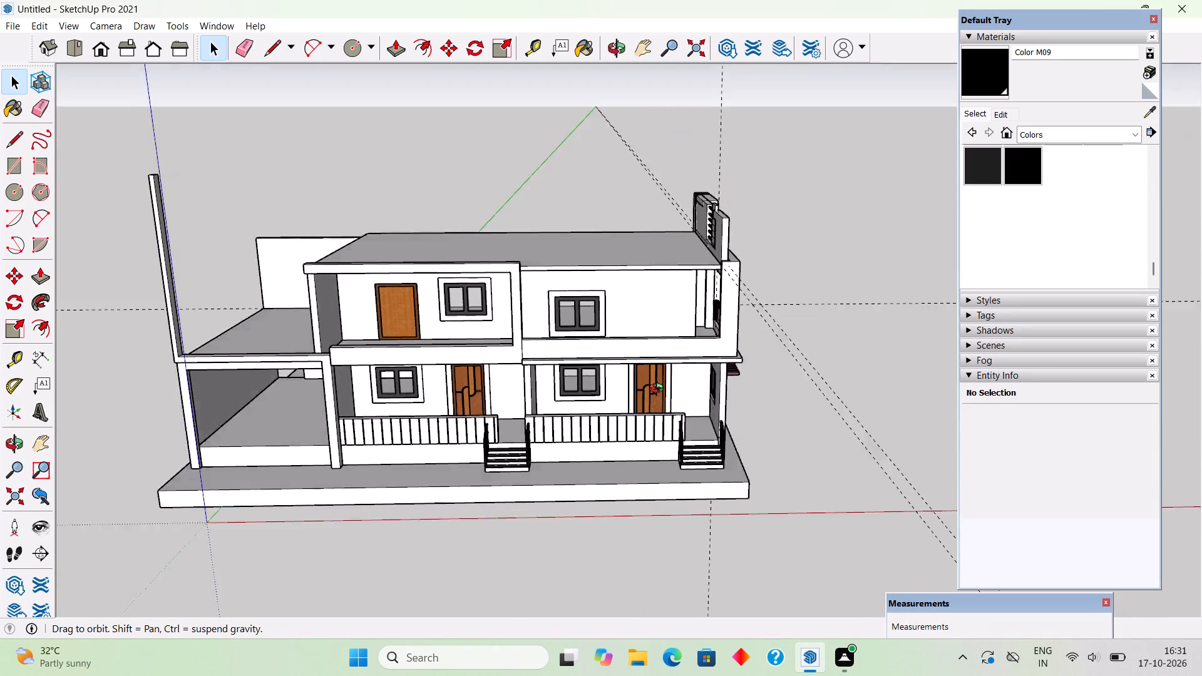
middle_click_drag(659, 390, 704, 301)
scroll(645, 320, "up", 3)
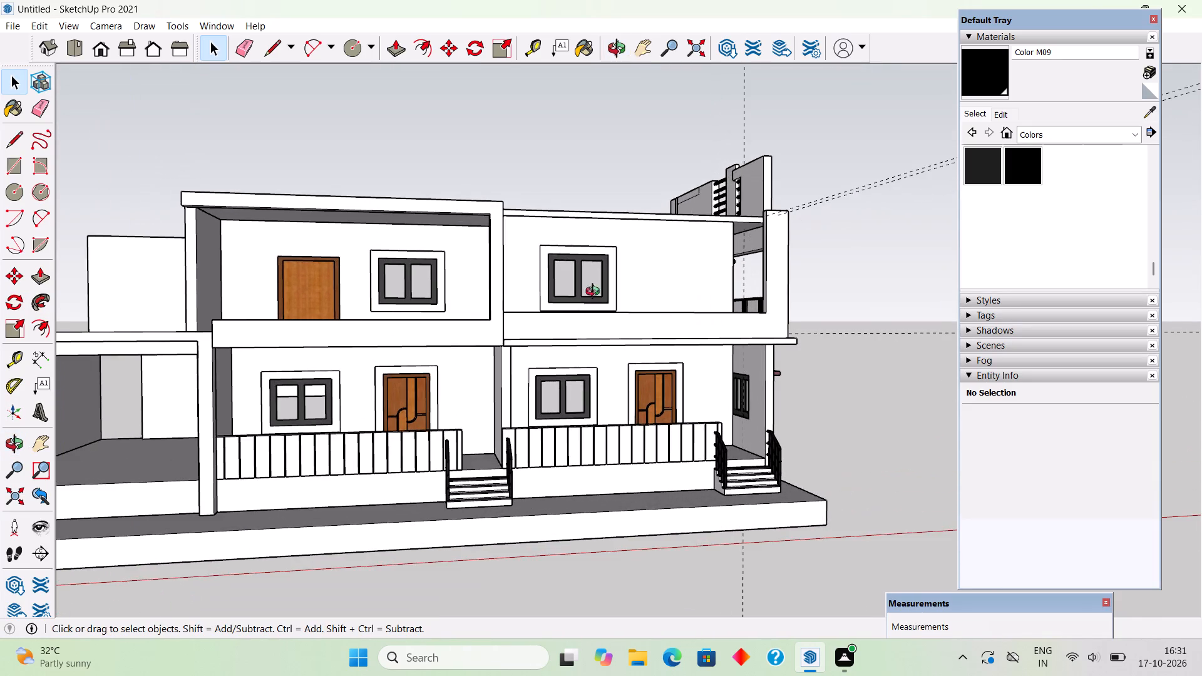
middle_click_drag(595, 293, 523, 302)
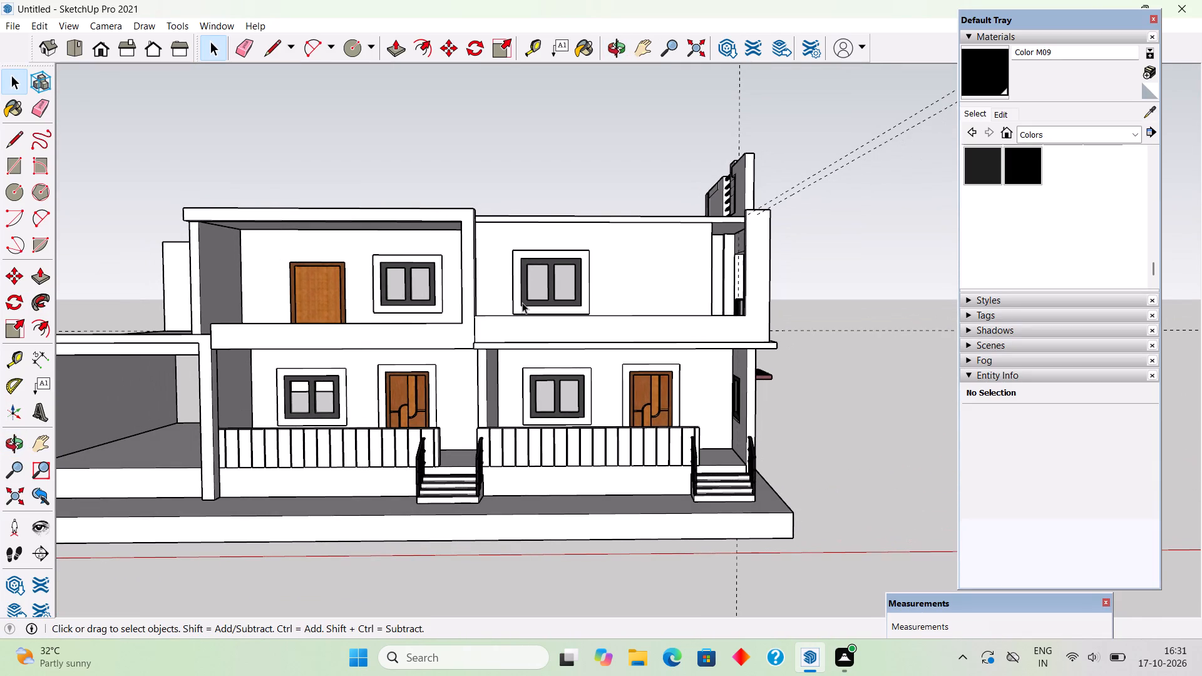
scroll(522, 302, "down", 5)
middle_click_drag(495, 339, 557, 463)
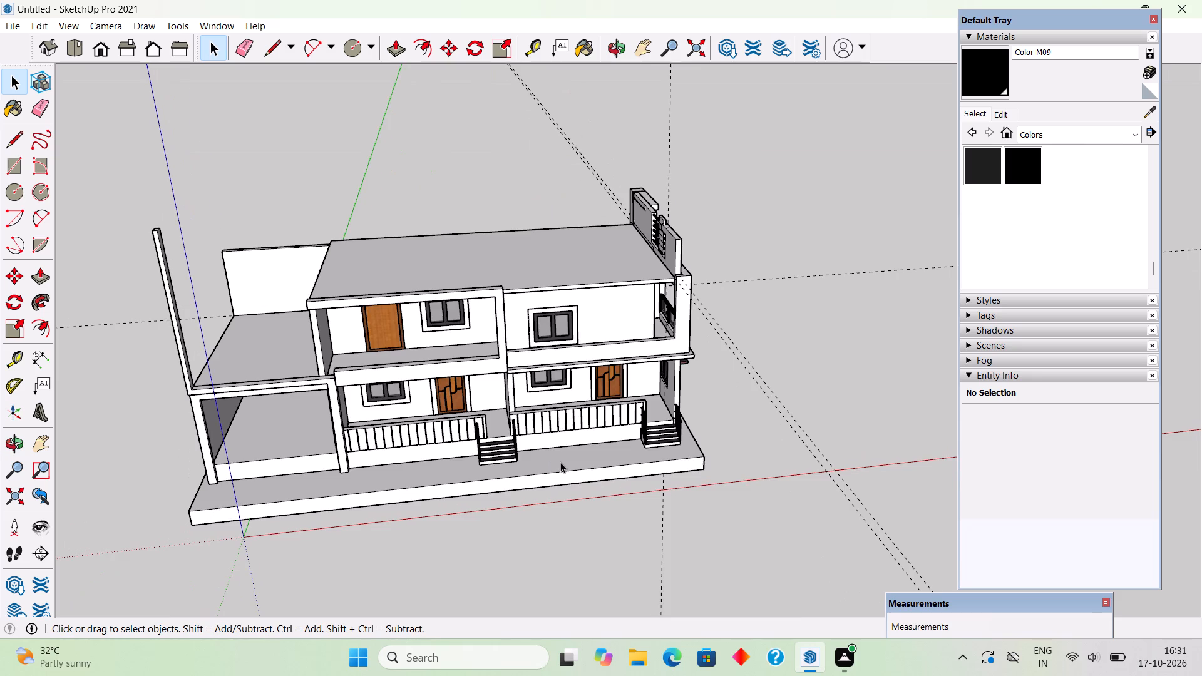
scroll(560, 462, "down", 4)
scroll(562, 459, "up", 3)
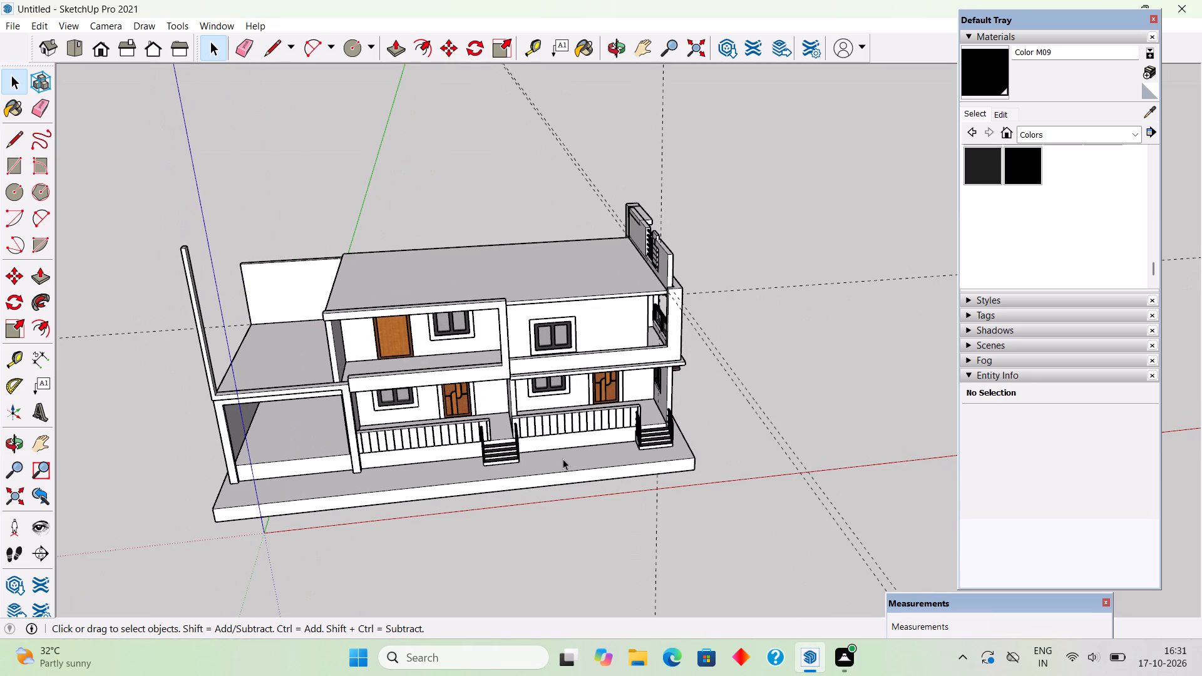
scroll(582, 439, "down", 2)
scroll(416, 417, "up", 4)
middle_click_drag(445, 350, 453, 326)
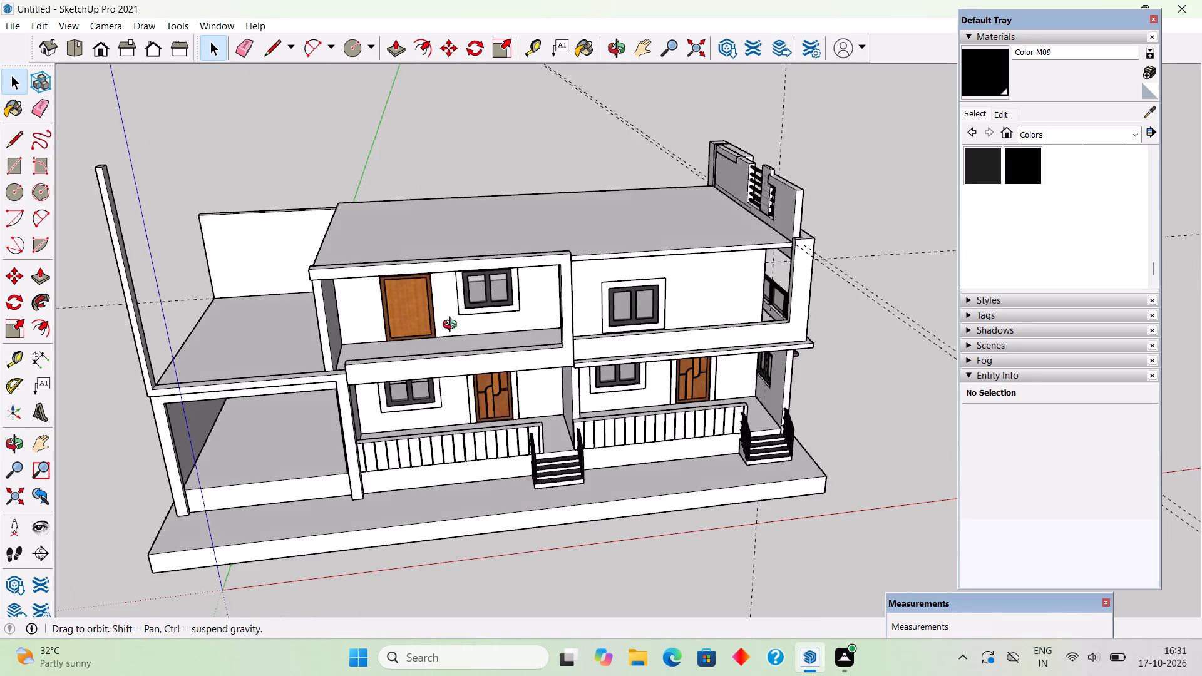
middle_click_drag(453, 326, 491, 235)
scroll(346, 347, "down", 2)
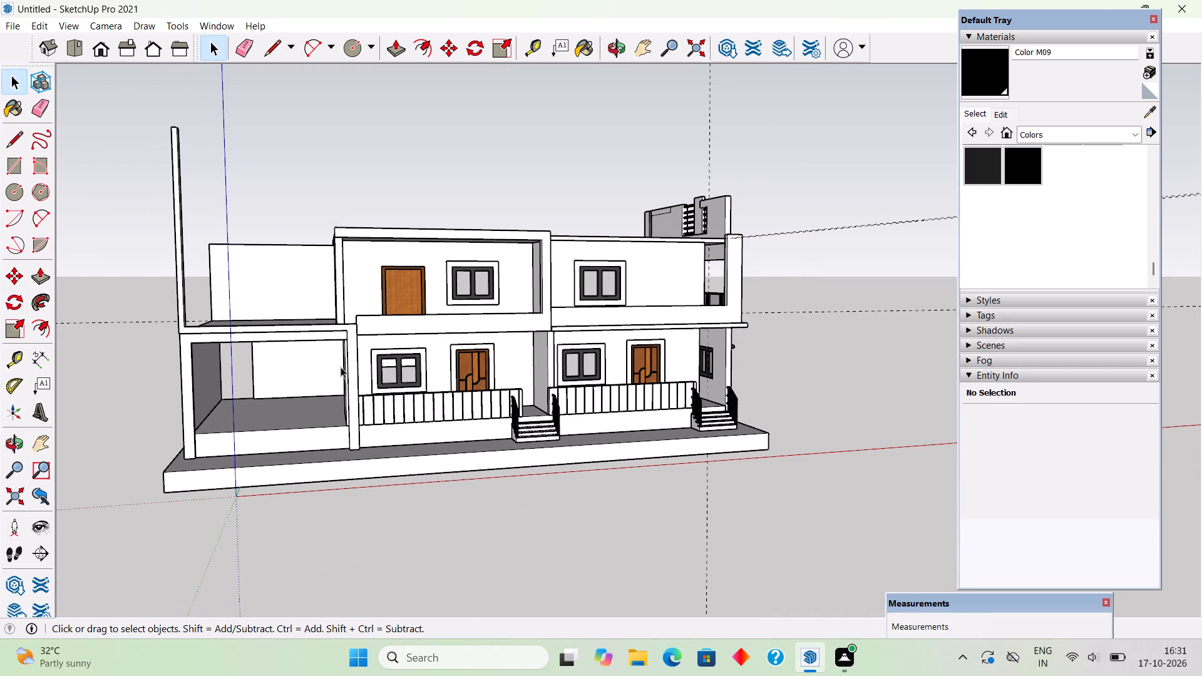
middle_click_drag(341, 367, 373, 320)
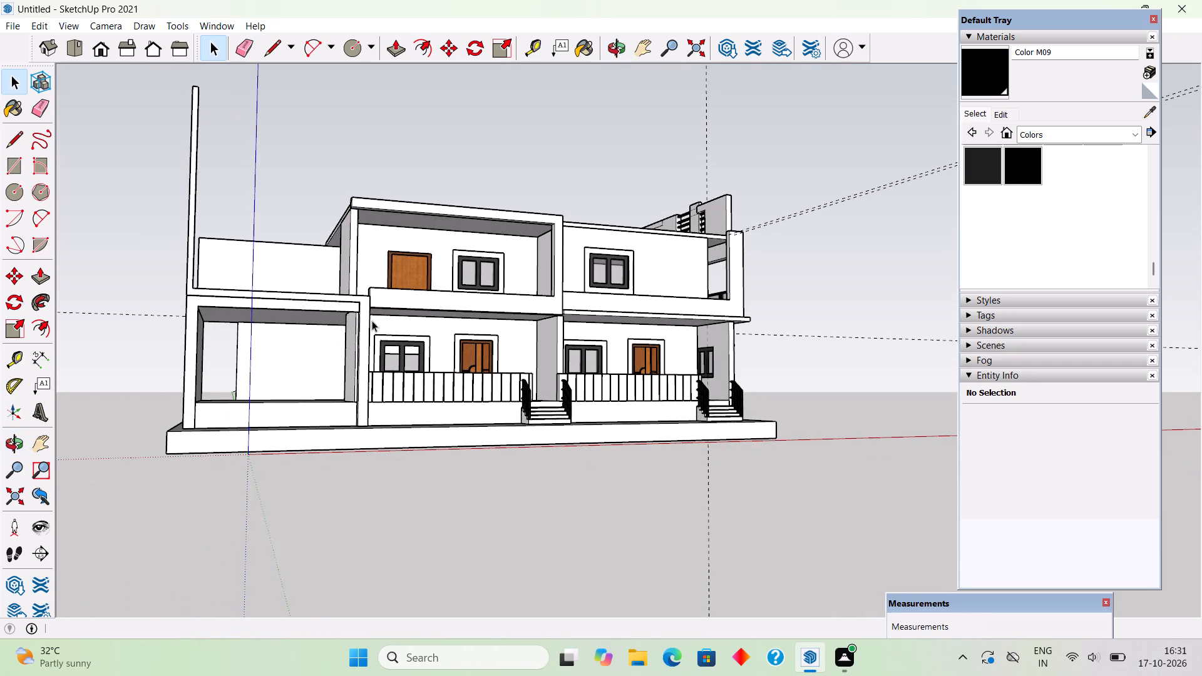
middle_click_drag(365, 387, 421, 344)
middle_click_drag(379, 352, 317, 431)
scroll(362, 375, "down", 1)
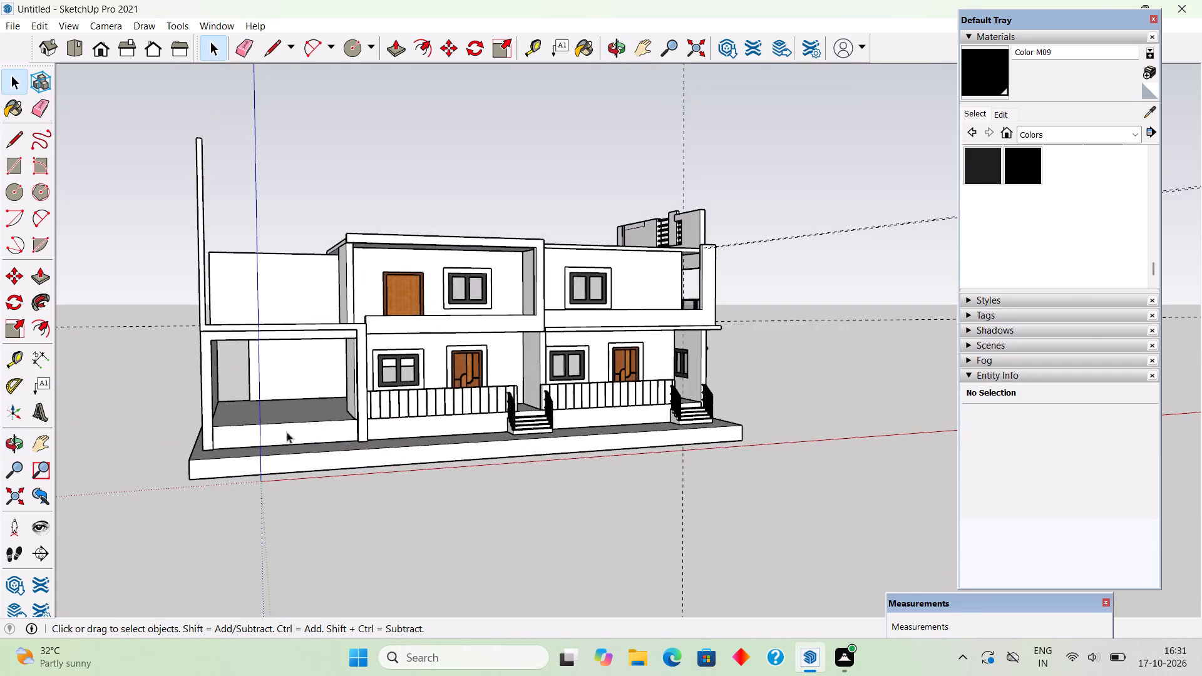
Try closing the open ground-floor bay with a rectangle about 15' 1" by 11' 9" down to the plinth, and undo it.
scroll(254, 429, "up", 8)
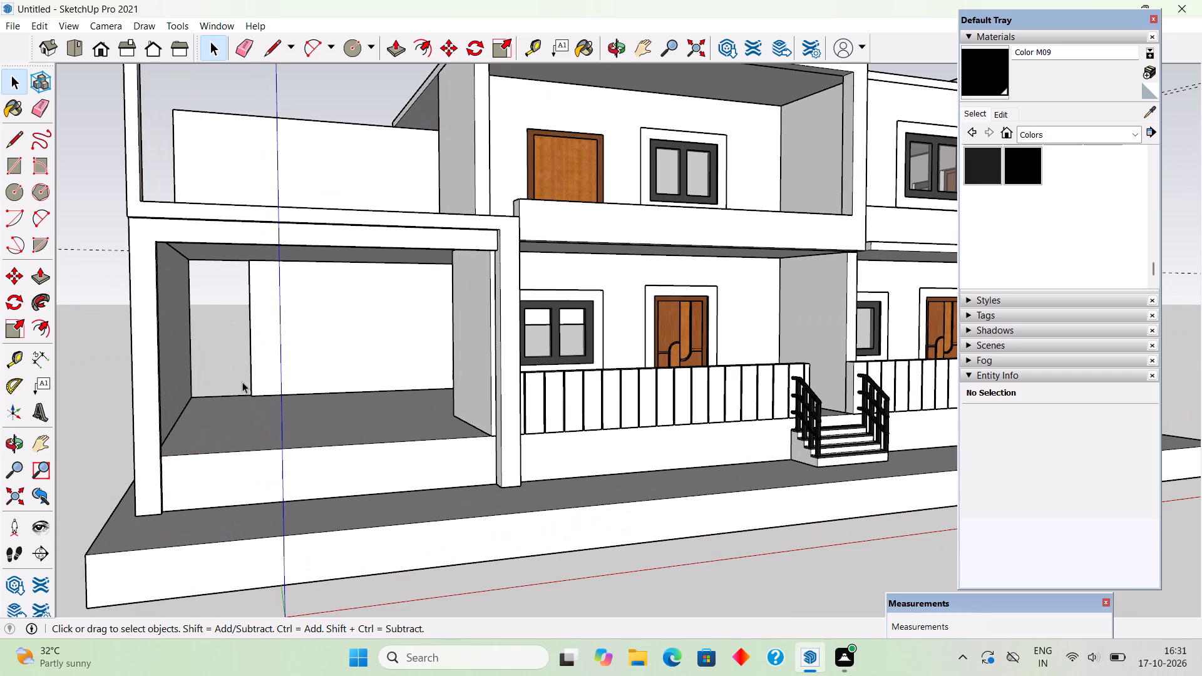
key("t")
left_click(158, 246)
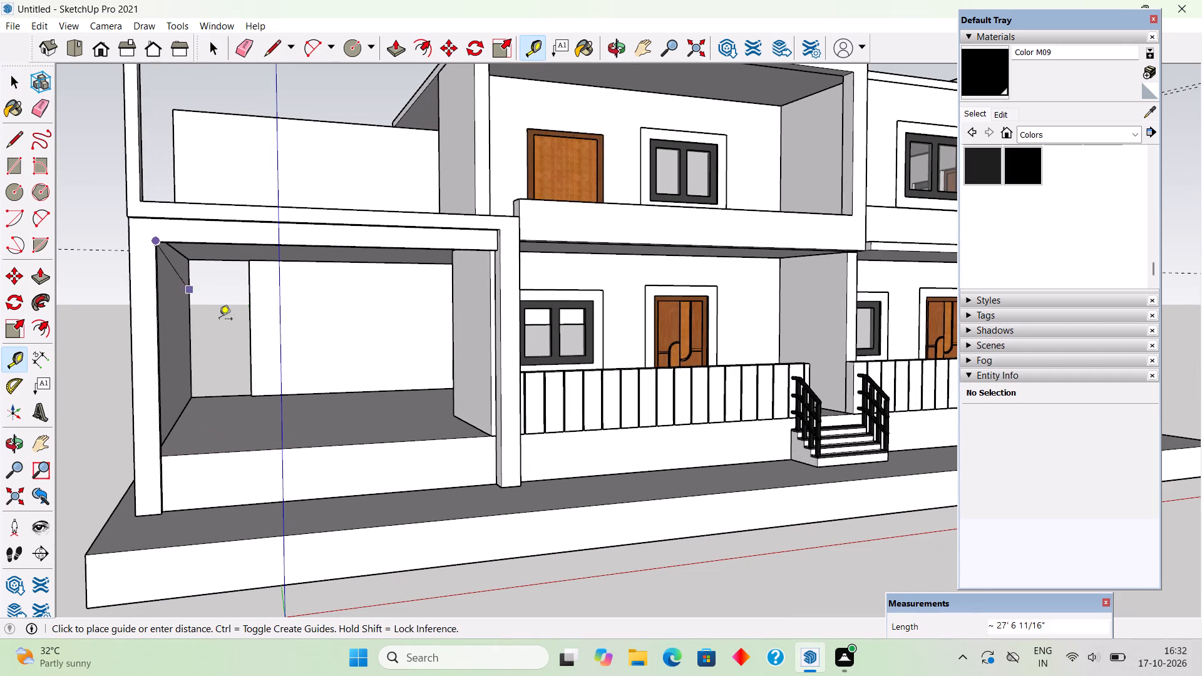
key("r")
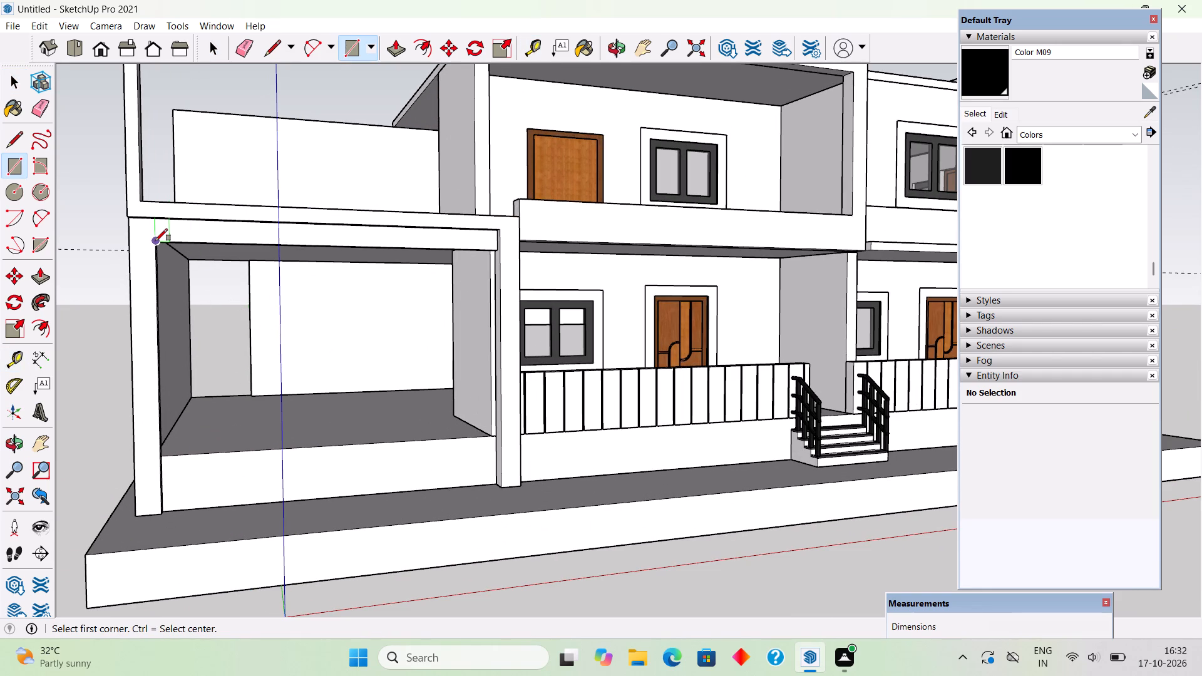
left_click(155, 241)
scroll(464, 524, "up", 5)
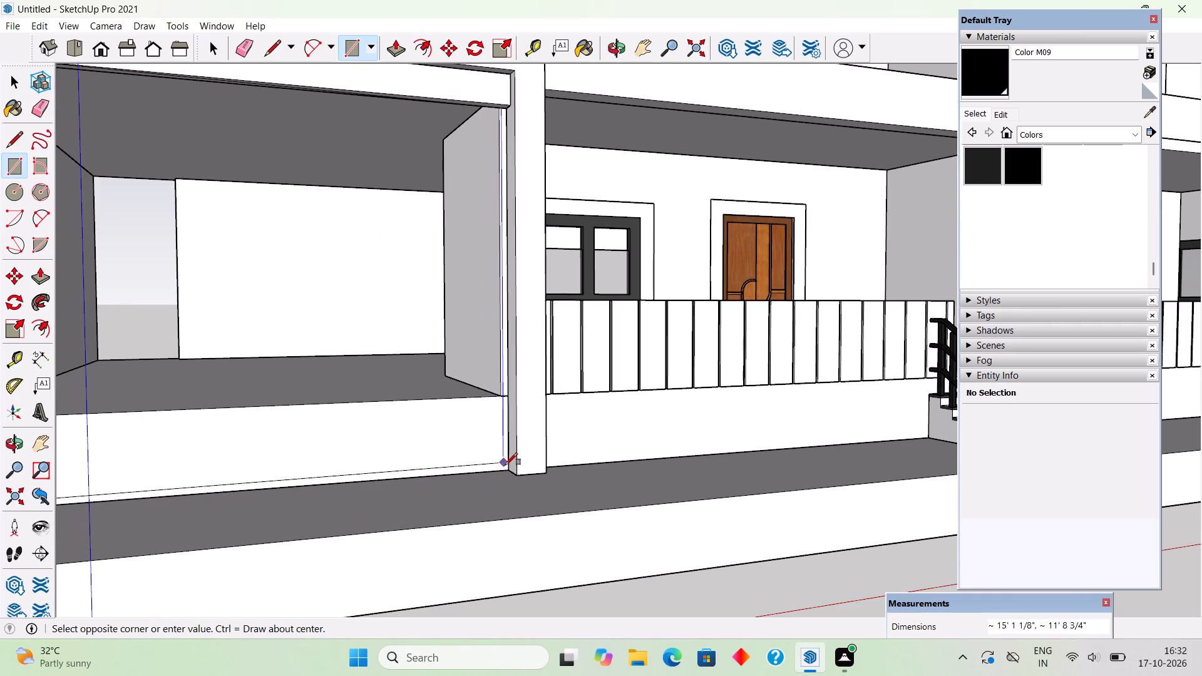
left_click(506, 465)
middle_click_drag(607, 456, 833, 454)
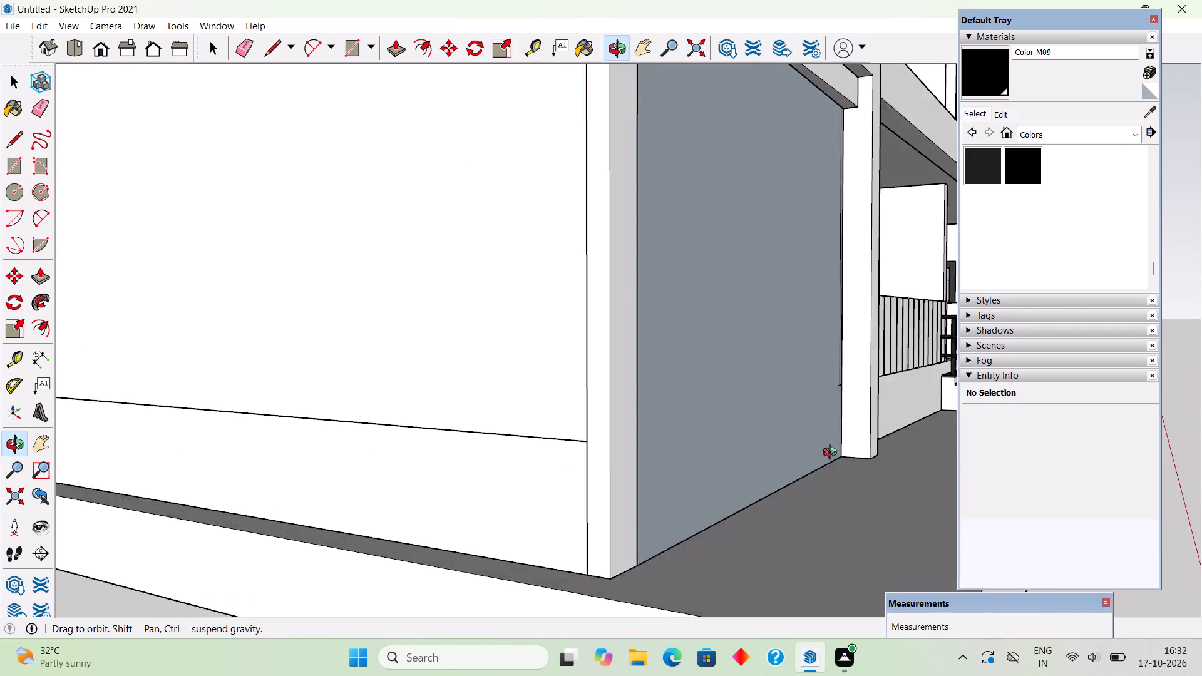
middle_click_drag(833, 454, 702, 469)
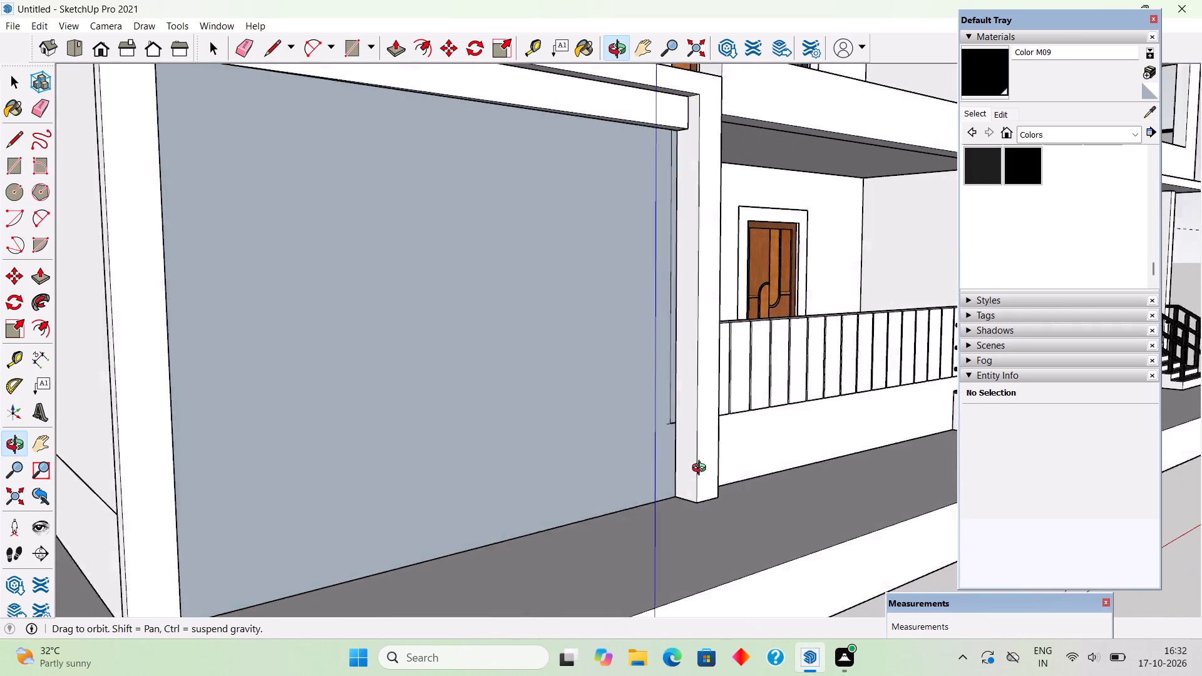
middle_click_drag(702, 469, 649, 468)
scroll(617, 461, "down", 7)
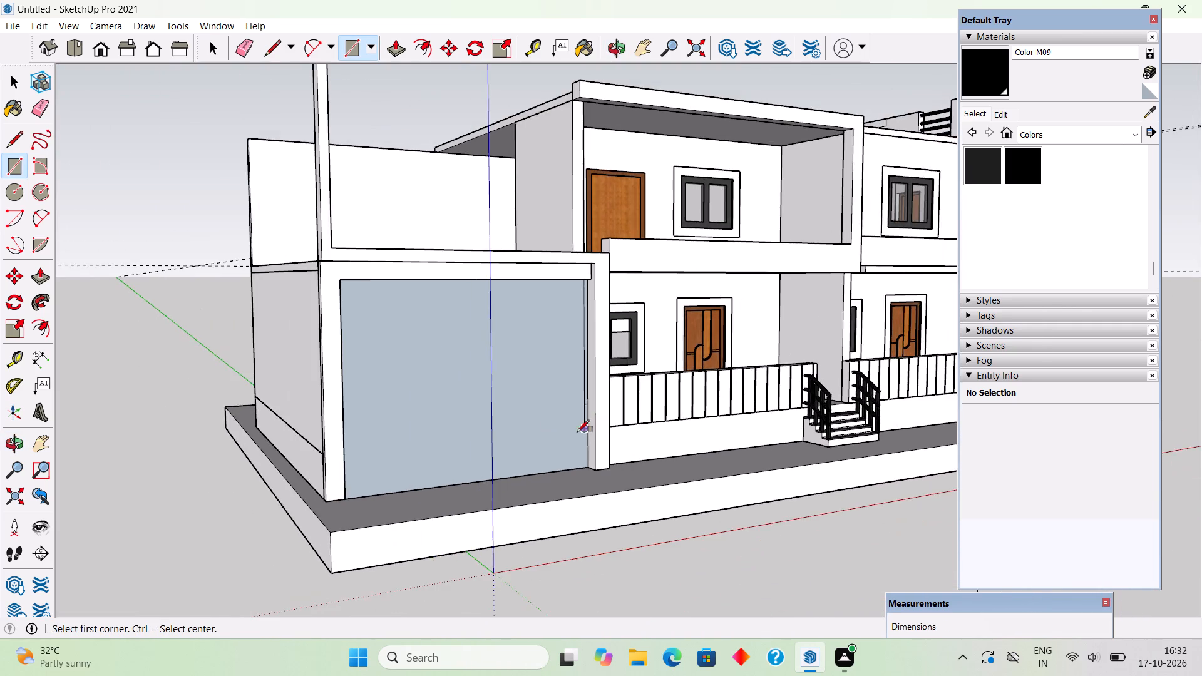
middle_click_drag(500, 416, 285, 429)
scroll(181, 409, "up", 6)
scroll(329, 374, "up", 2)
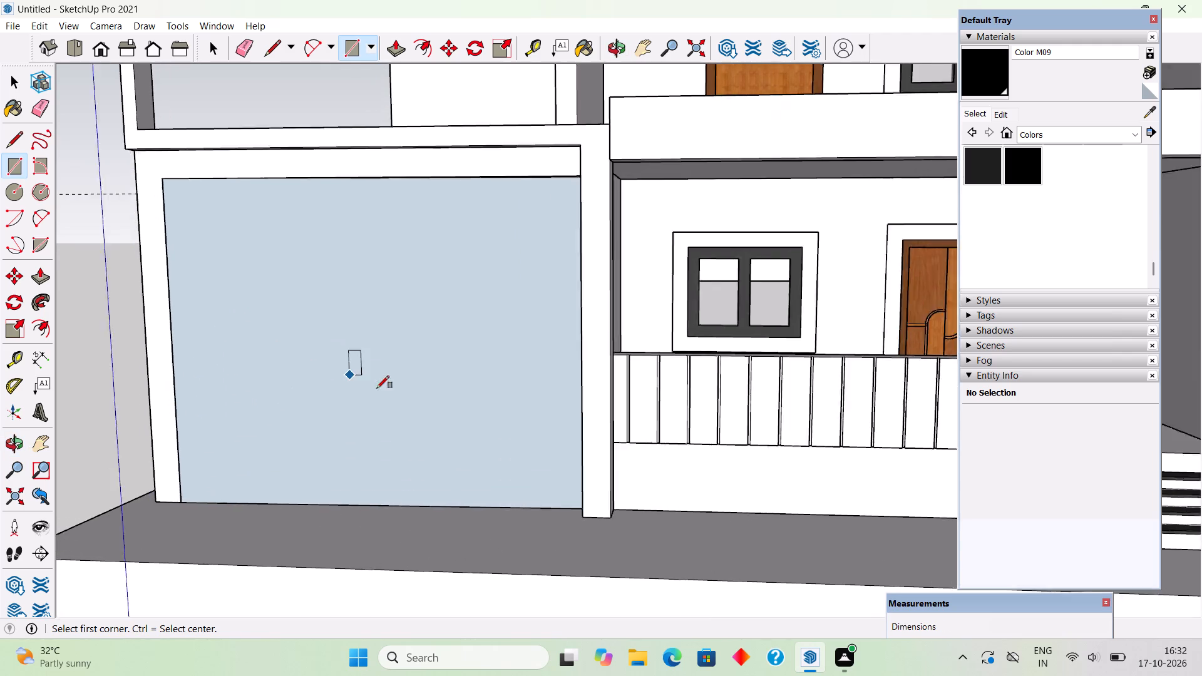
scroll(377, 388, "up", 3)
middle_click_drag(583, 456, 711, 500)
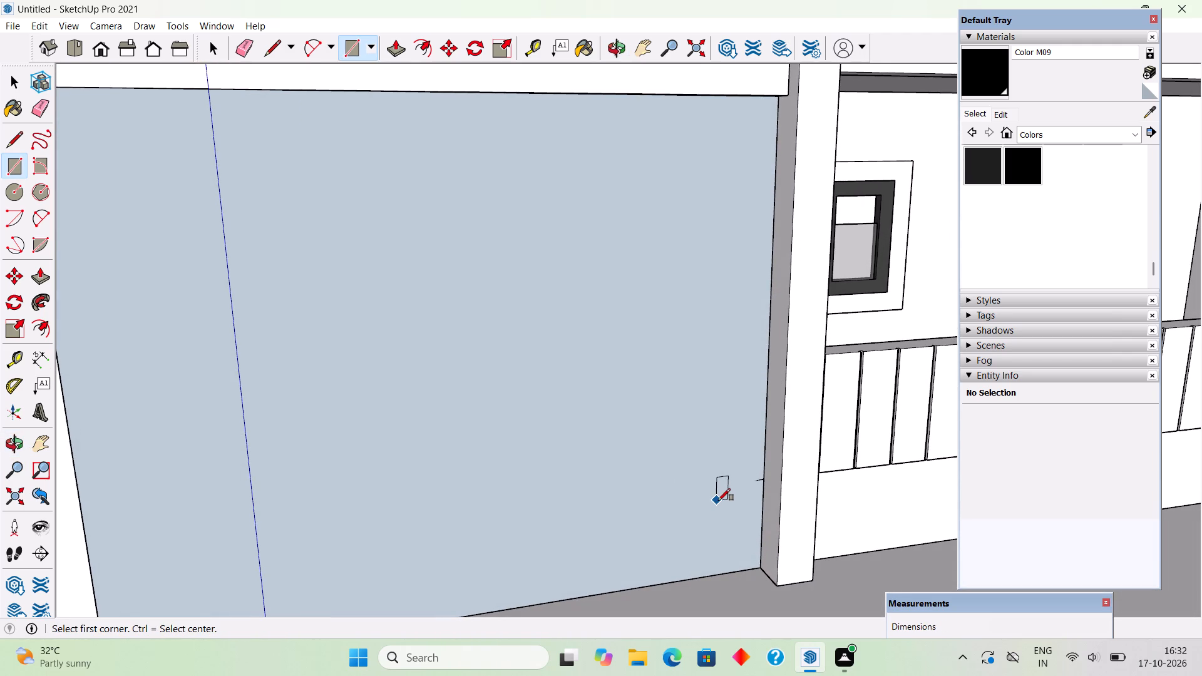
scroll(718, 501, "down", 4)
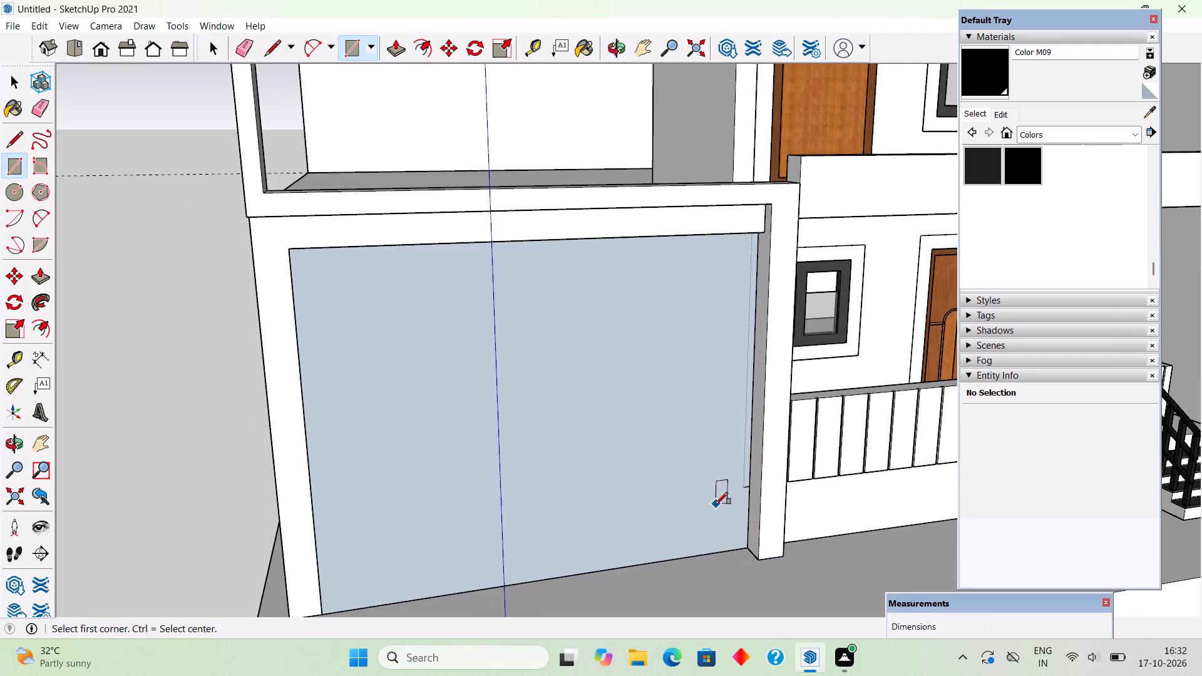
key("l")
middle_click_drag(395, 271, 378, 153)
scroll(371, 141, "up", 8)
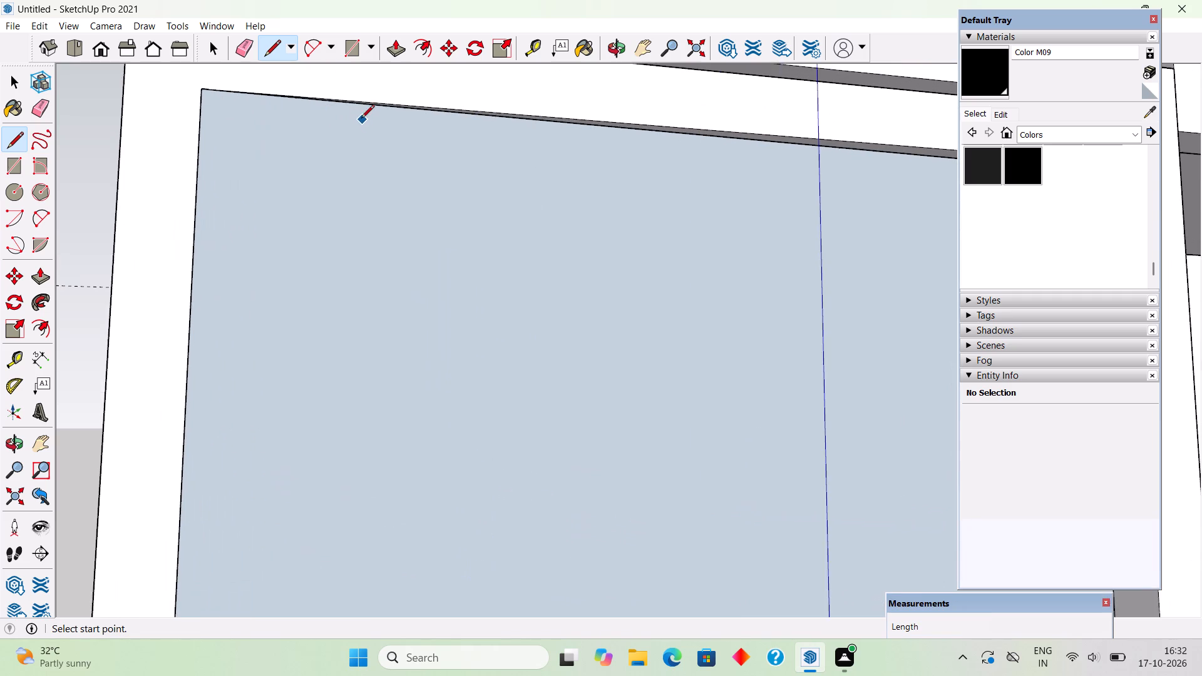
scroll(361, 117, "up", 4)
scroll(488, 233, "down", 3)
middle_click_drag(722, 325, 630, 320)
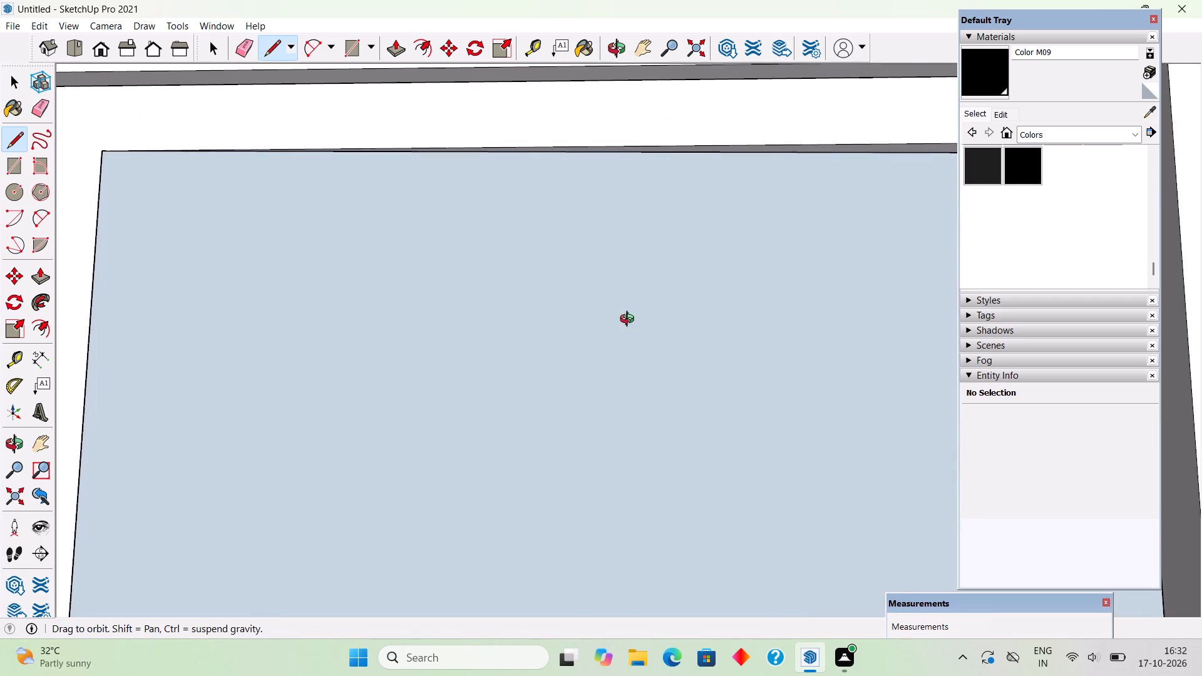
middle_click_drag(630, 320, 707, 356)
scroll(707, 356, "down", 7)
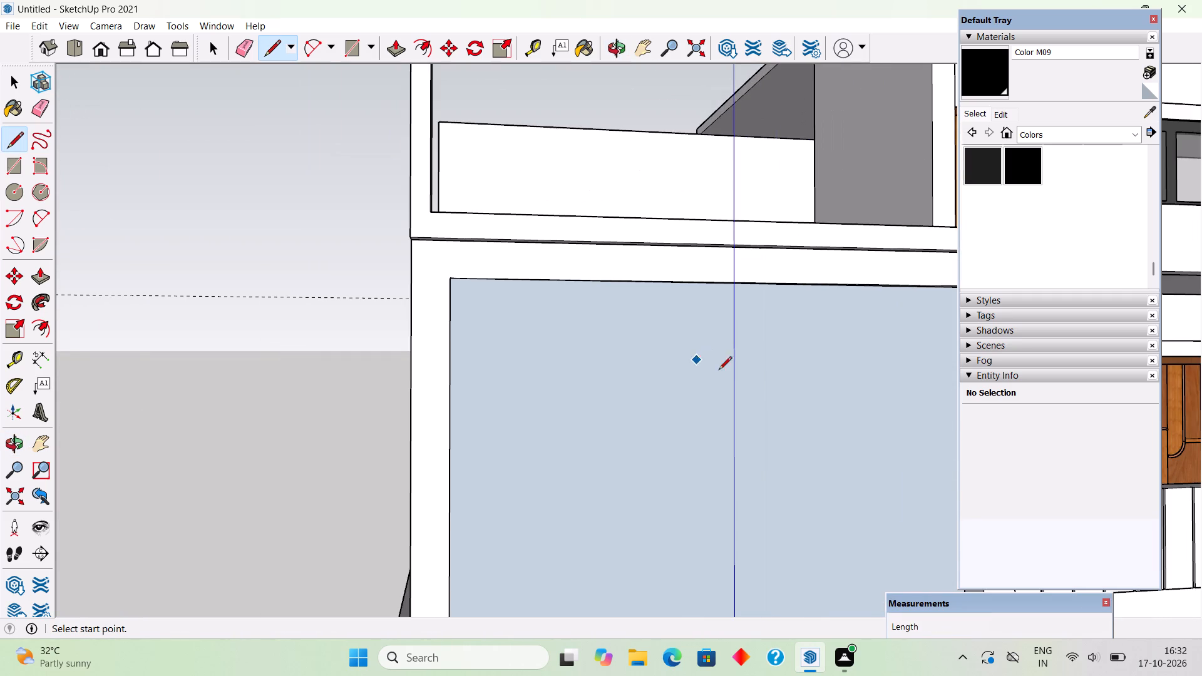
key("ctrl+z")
Draw a rectangle about 15' by 9' 6" filling the open ground-floor bay above its low base wall, recessed behind the frame.
scroll(706, 317, "down", 5)
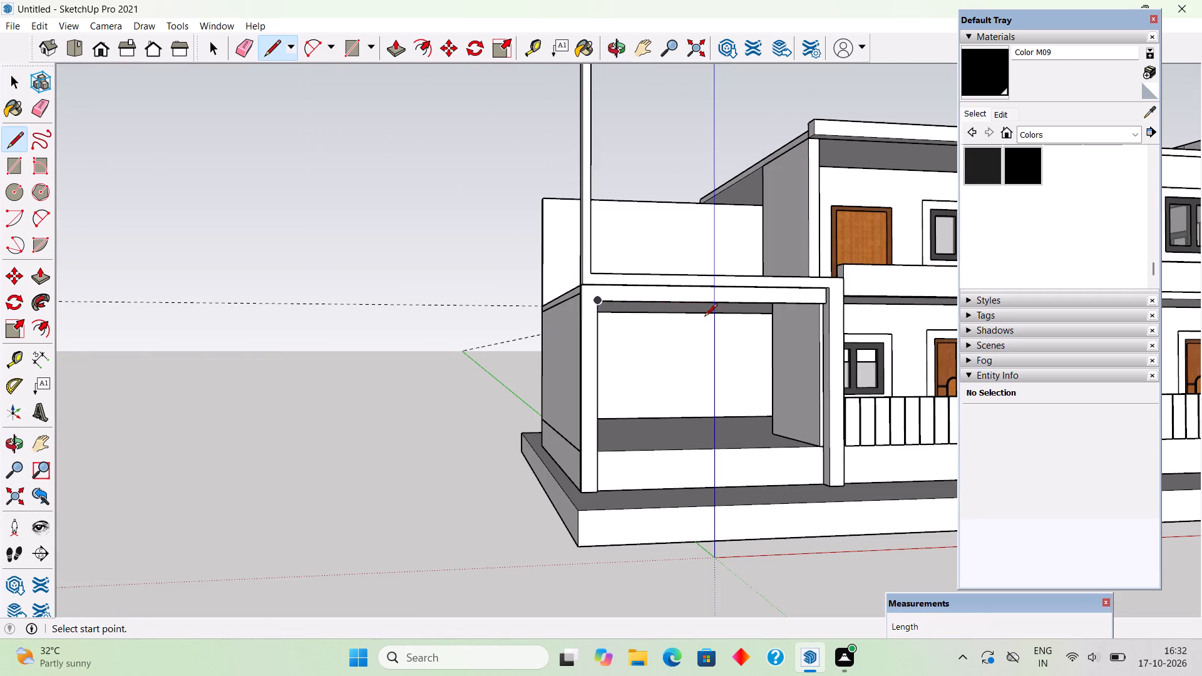
key("space")
middle_click_drag(819, 400, 782, 446)
scroll(788, 461, "up", 5)
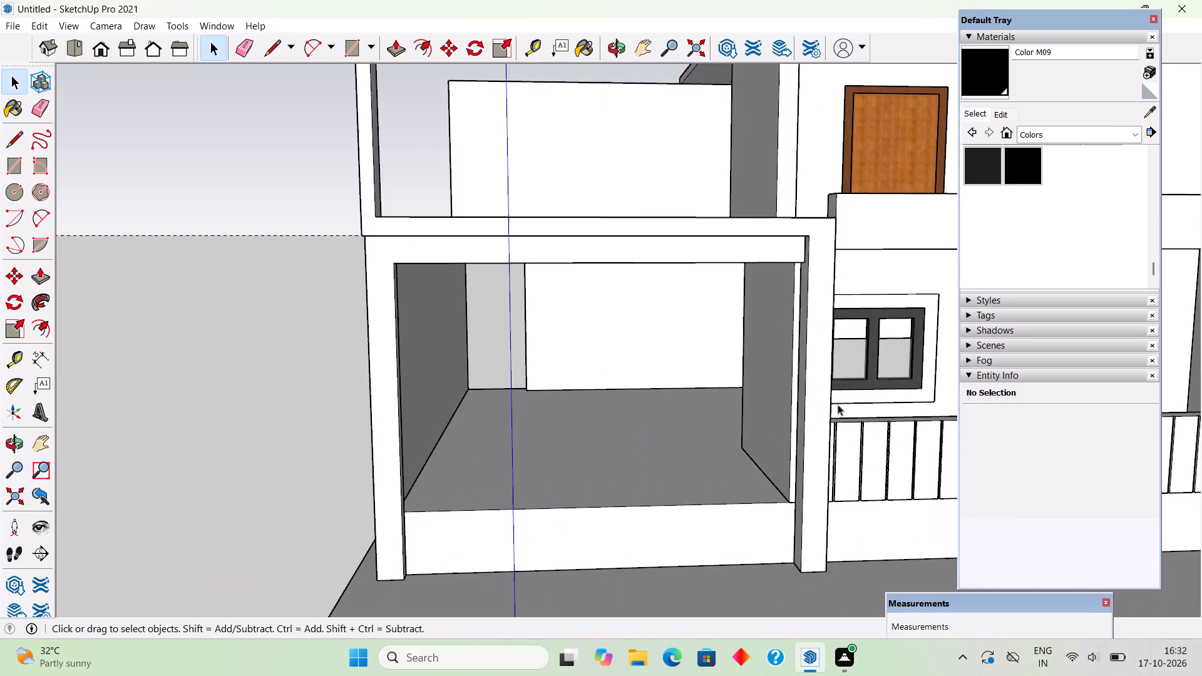
scroll(821, 394, "up", 4)
middle_click_drag(770, 260, 768, 148)
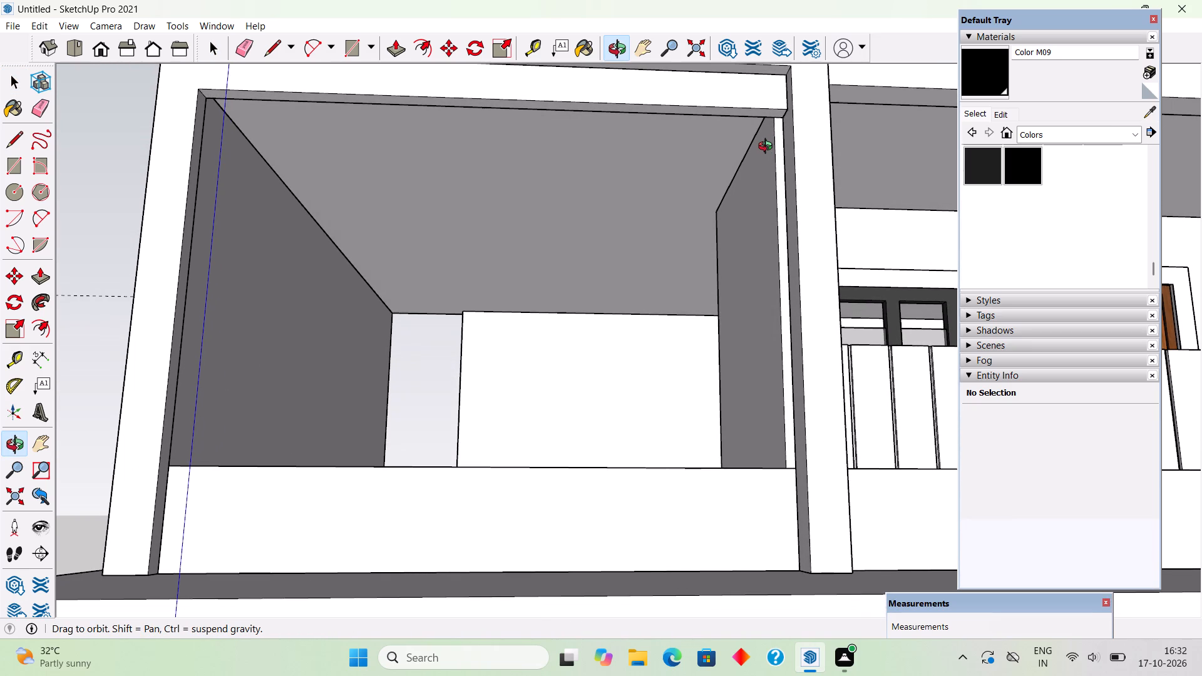
middle_click_drag(768, 148, 789, 185)
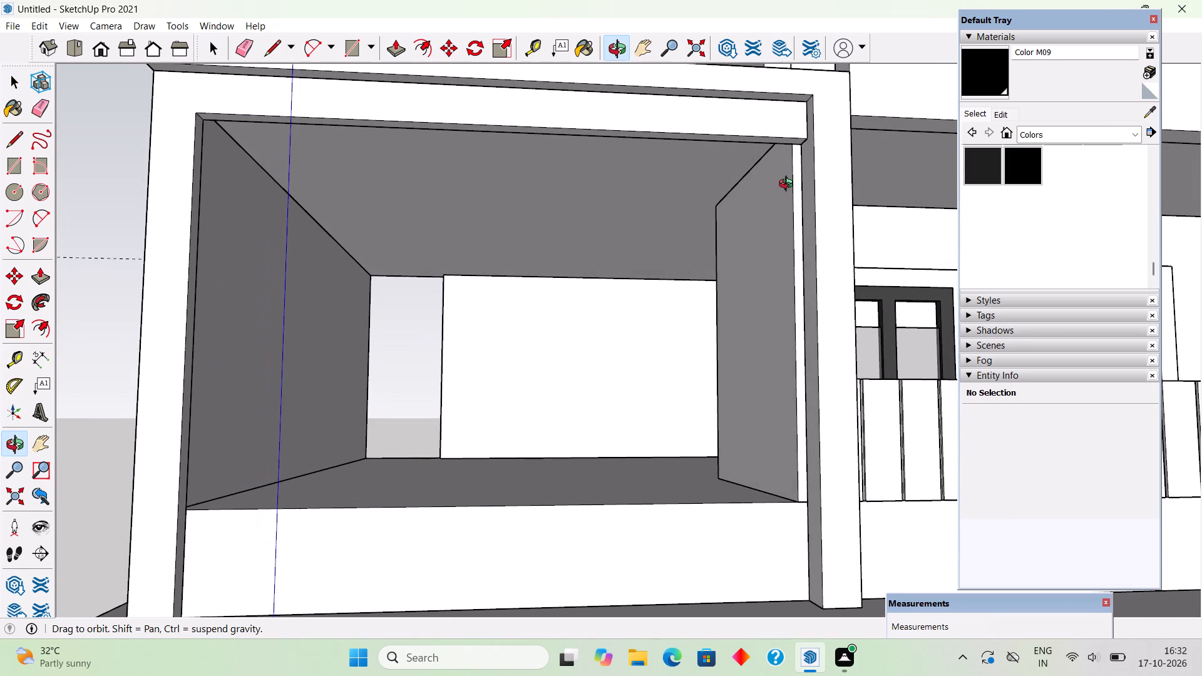
middle_click_drag(789, 185, 825, 204)
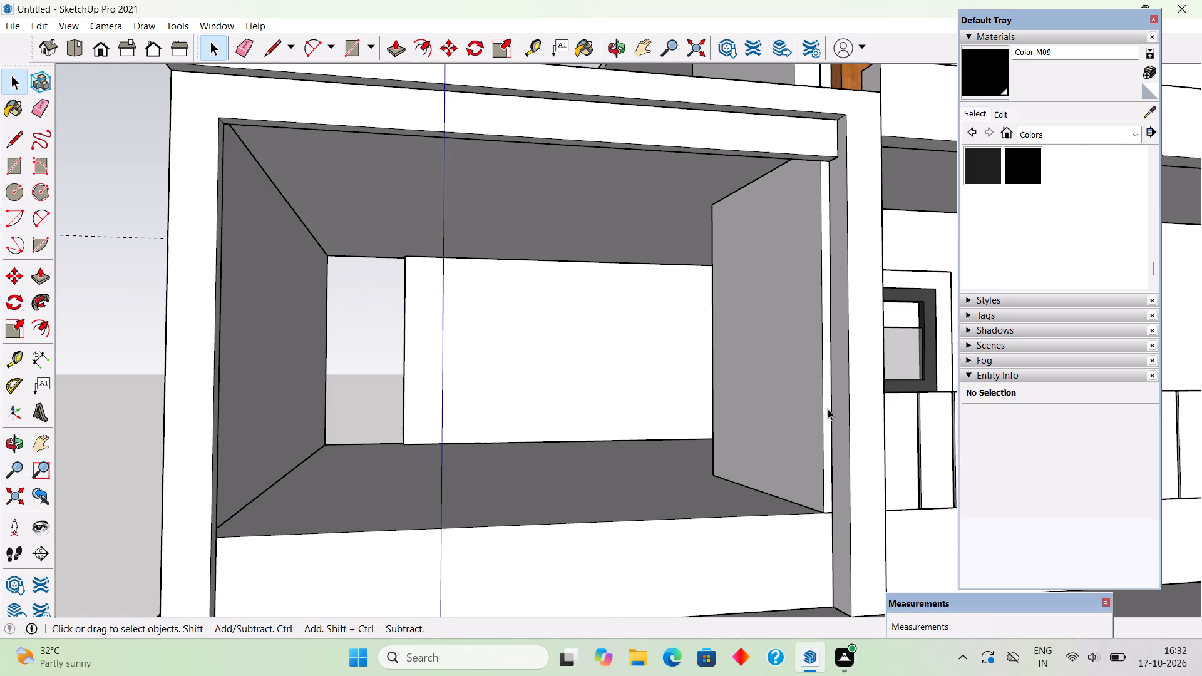
key("r")
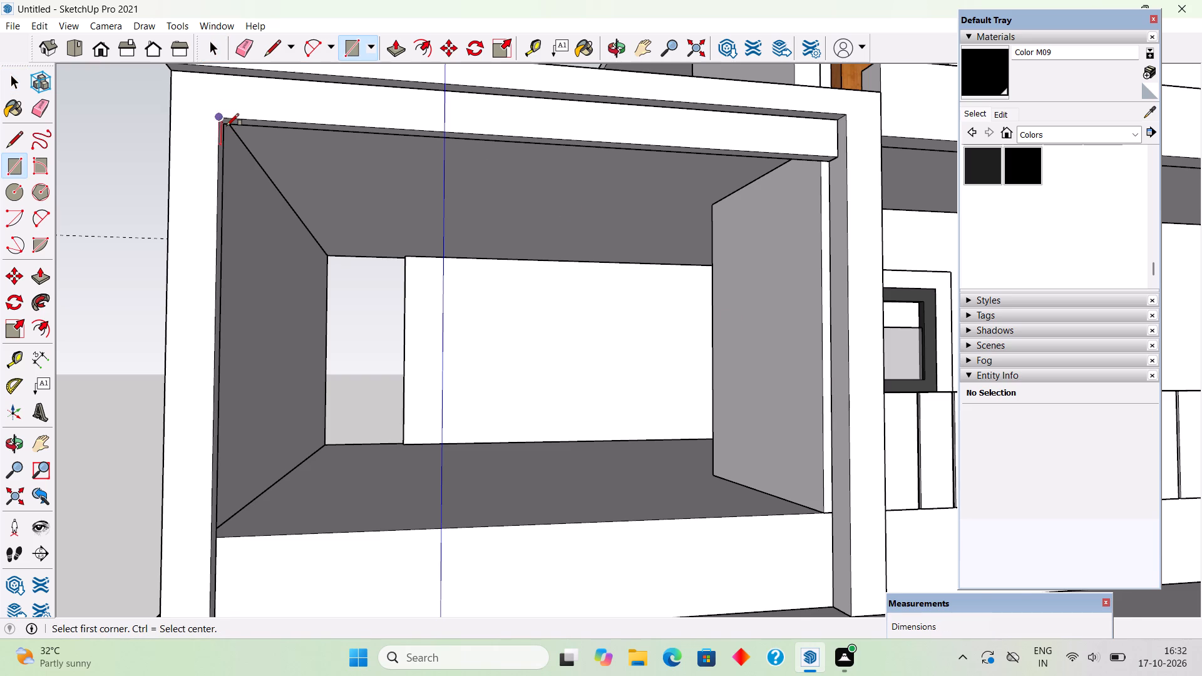
scroll(227, 126, "up", 4)
left_click(230, 125)
scroll(413, 346, "down", 3)
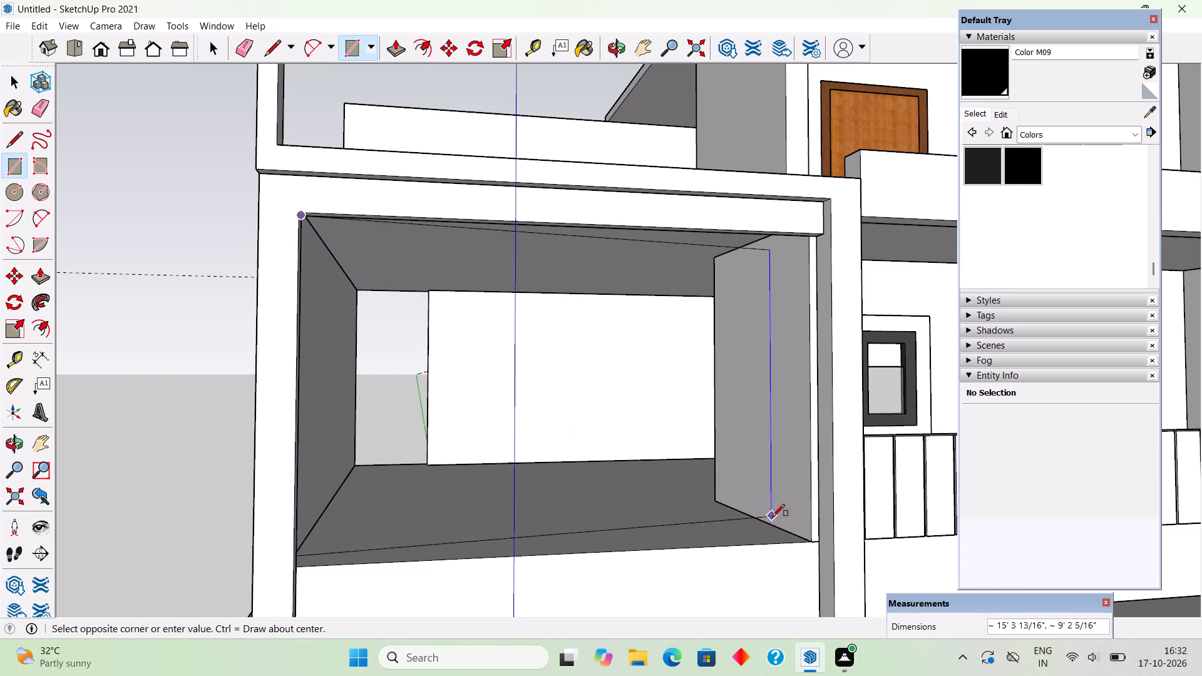
left_click(816, 545)
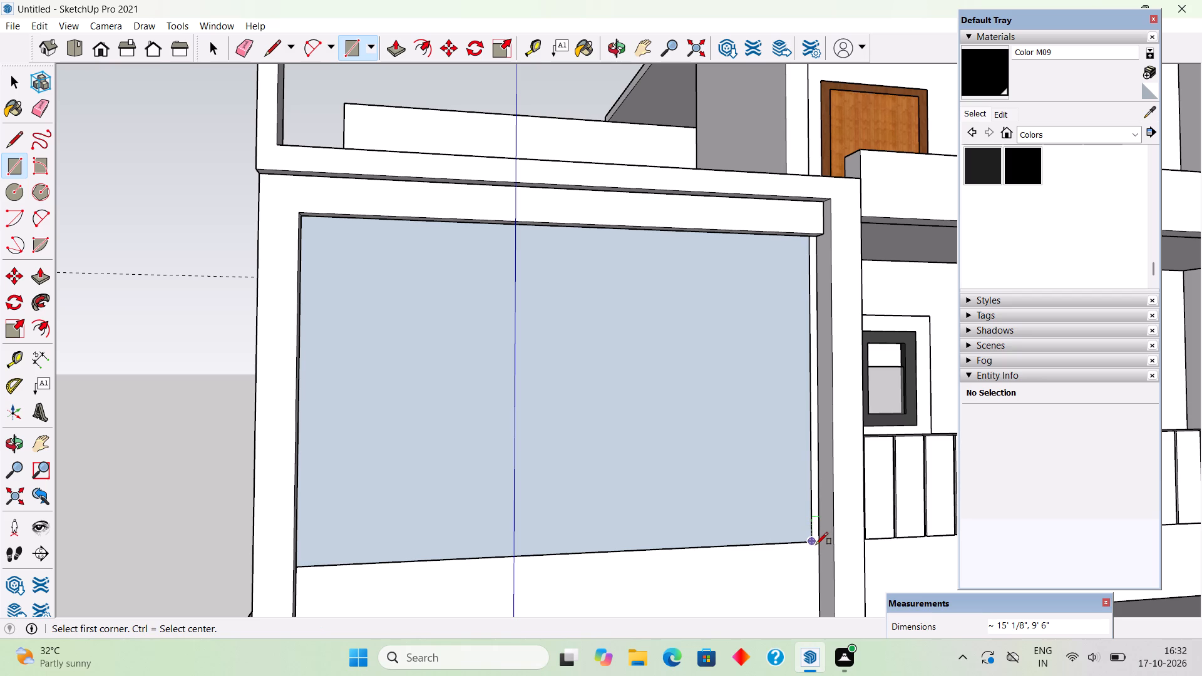
key("space")
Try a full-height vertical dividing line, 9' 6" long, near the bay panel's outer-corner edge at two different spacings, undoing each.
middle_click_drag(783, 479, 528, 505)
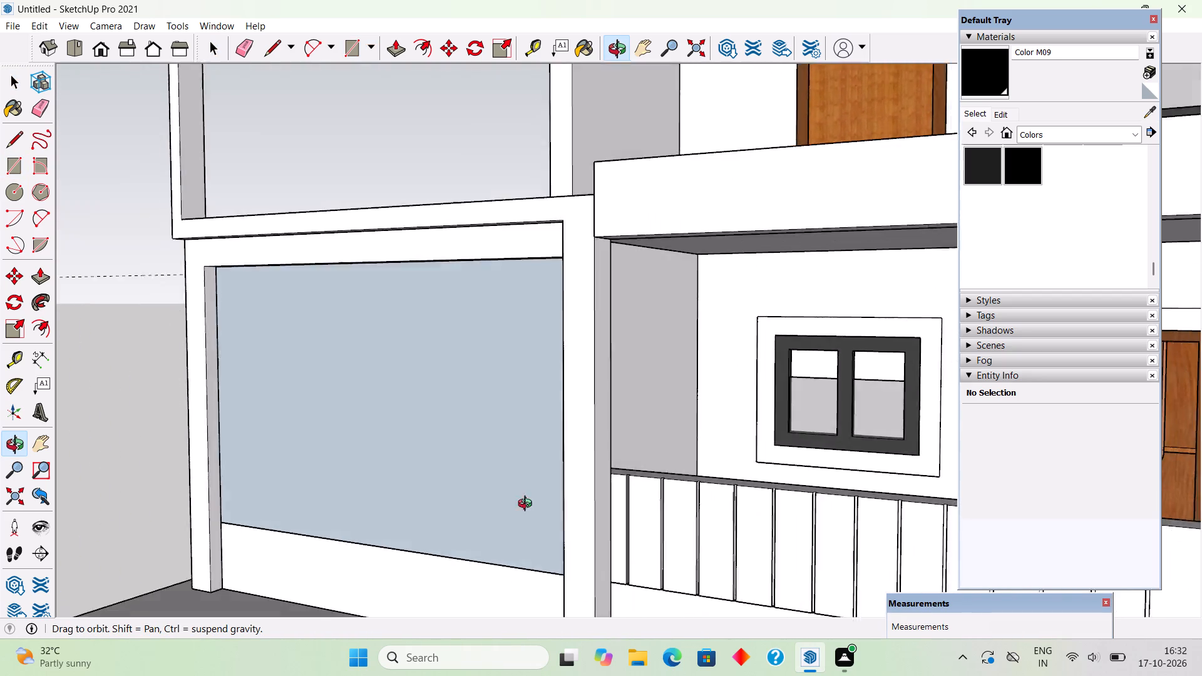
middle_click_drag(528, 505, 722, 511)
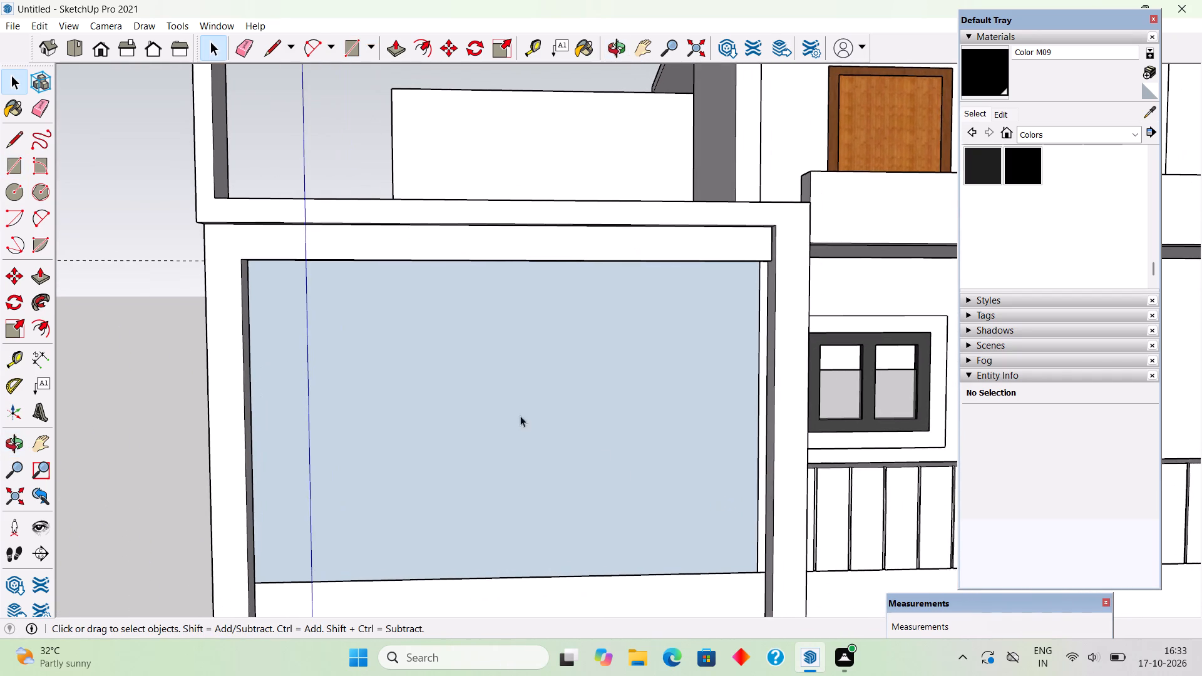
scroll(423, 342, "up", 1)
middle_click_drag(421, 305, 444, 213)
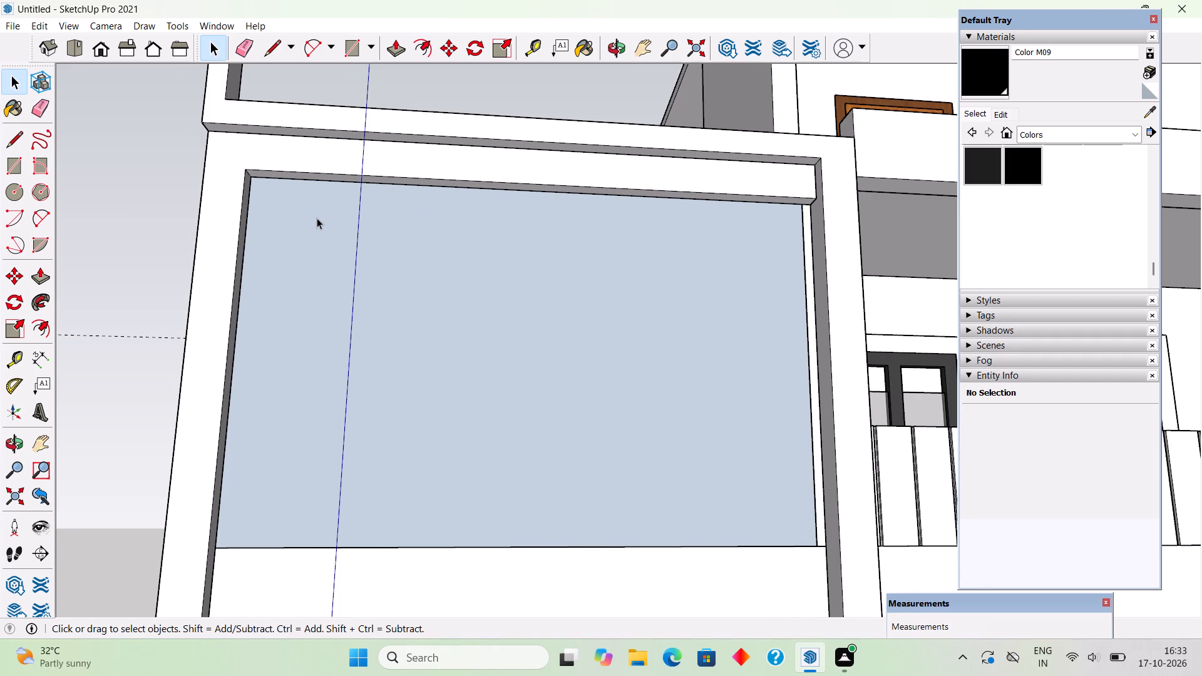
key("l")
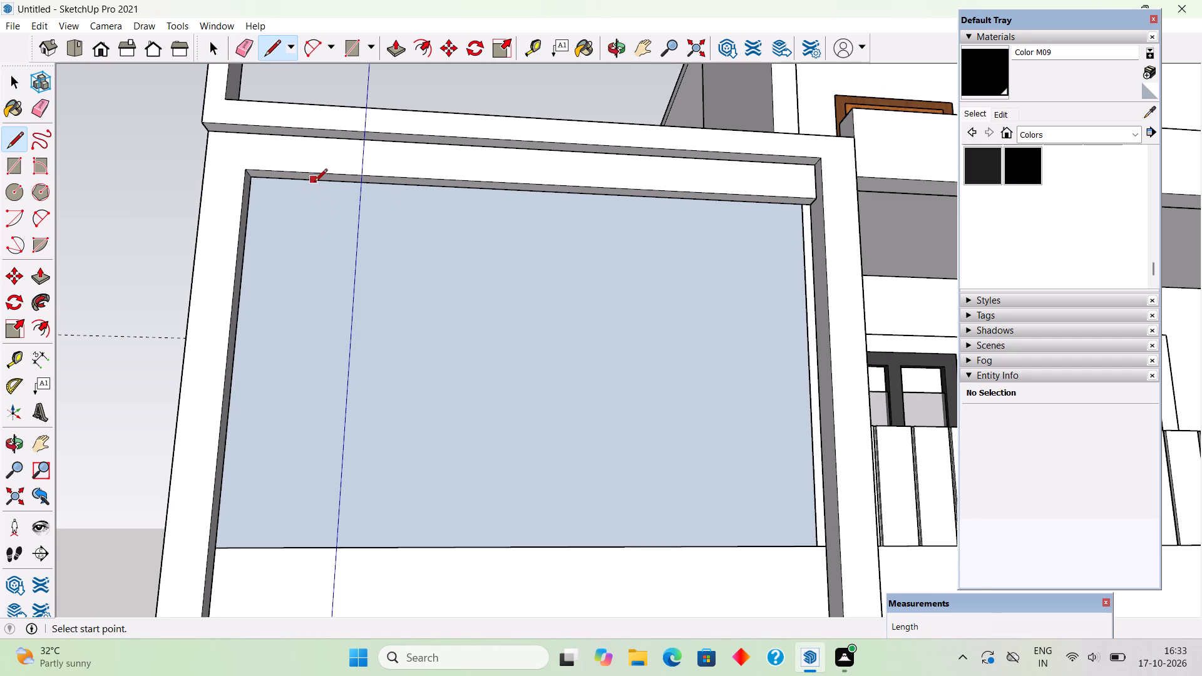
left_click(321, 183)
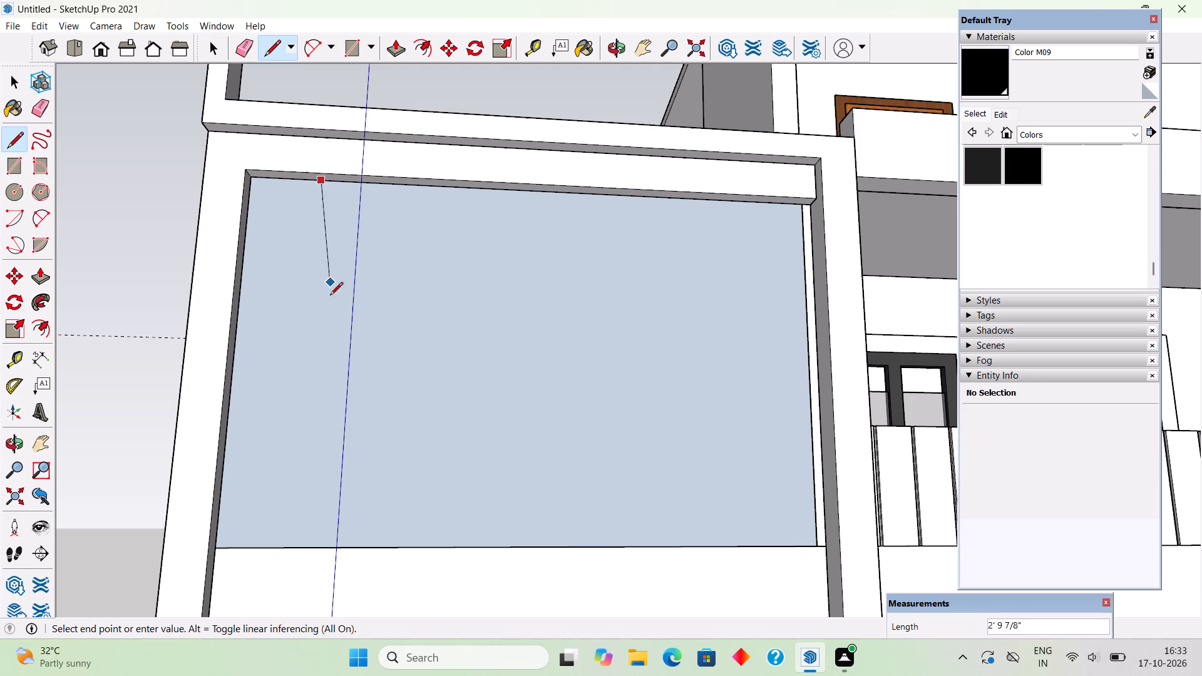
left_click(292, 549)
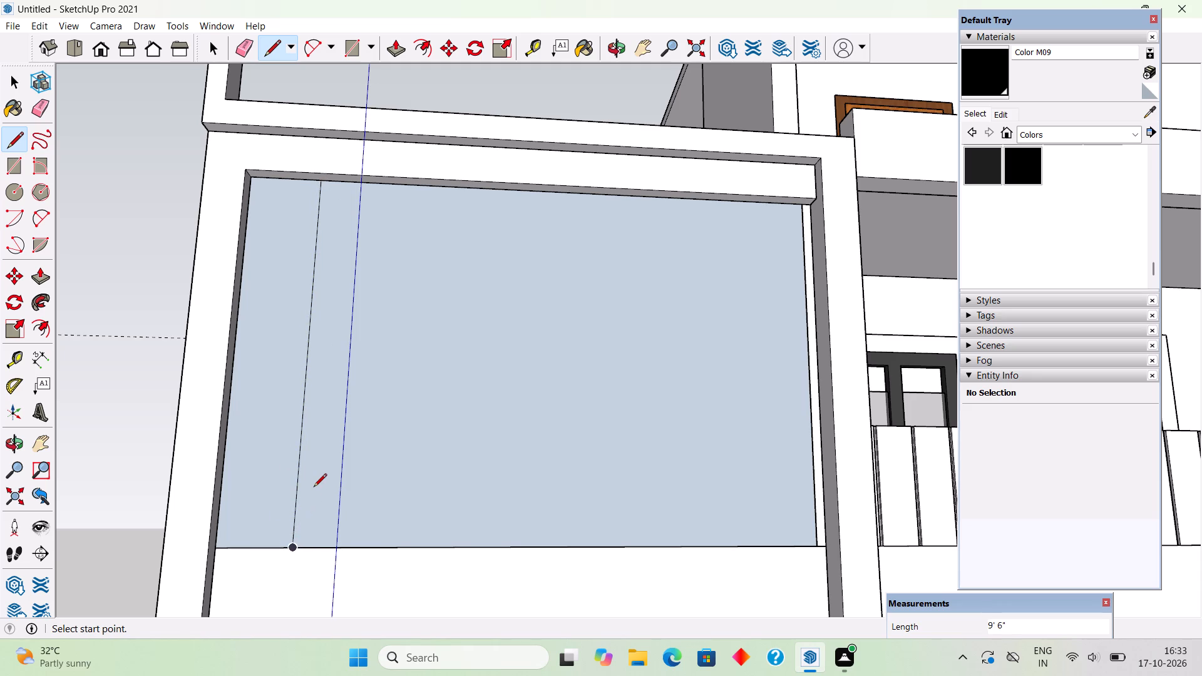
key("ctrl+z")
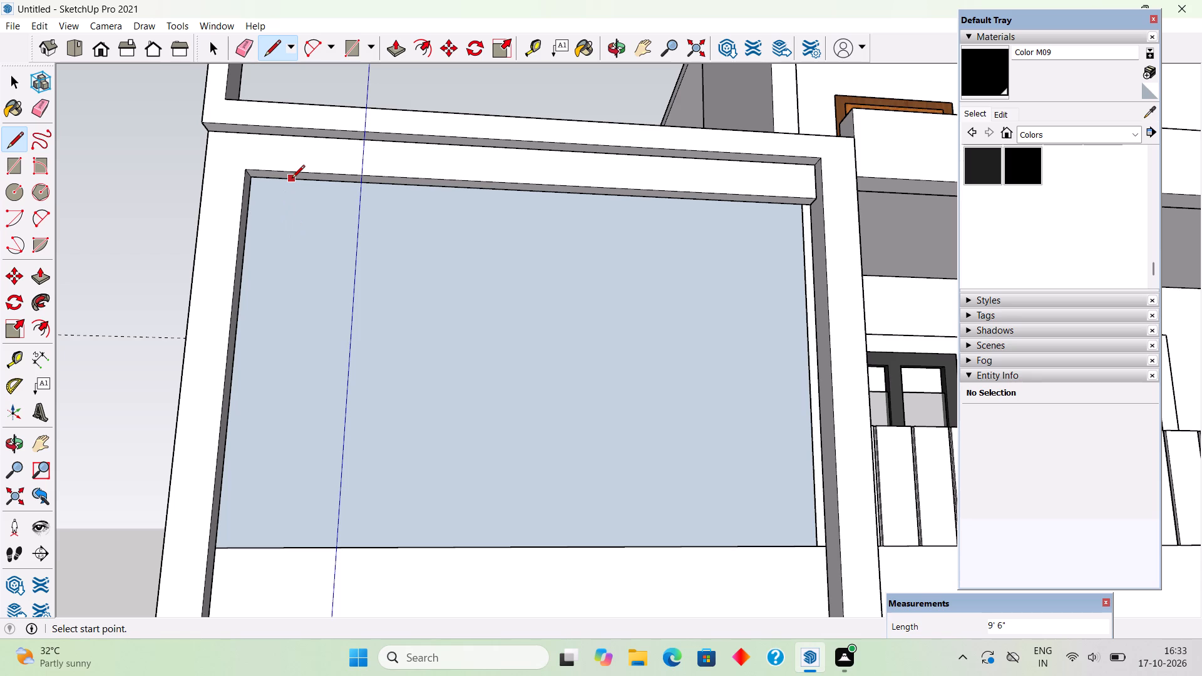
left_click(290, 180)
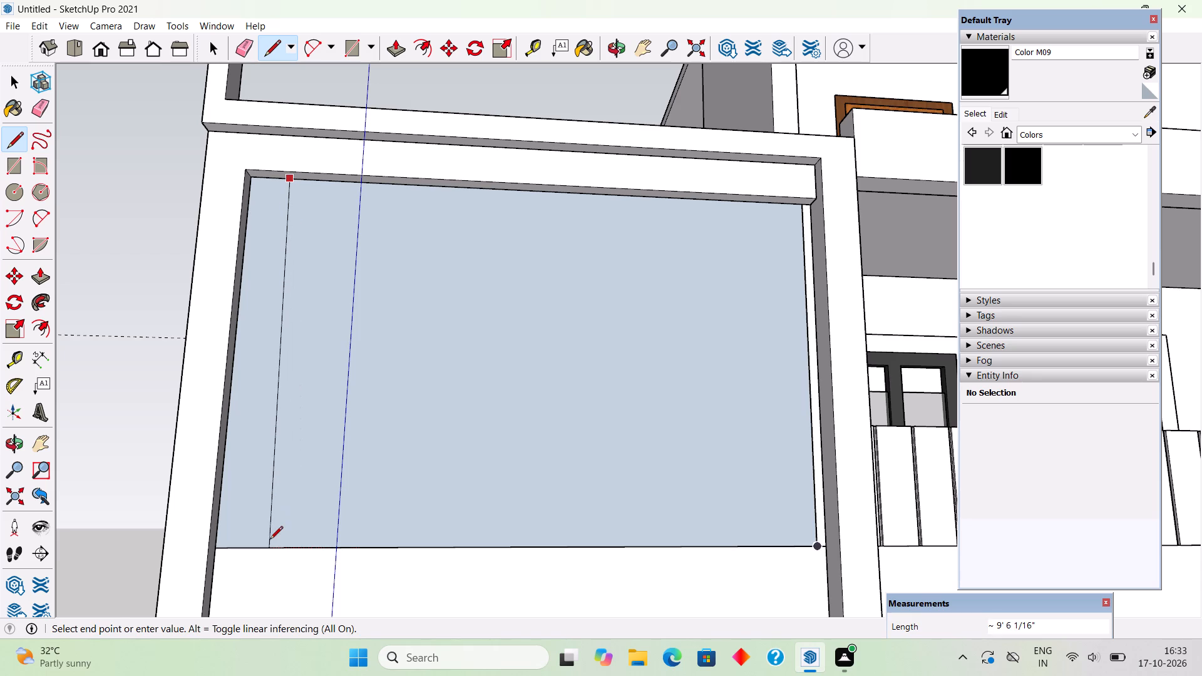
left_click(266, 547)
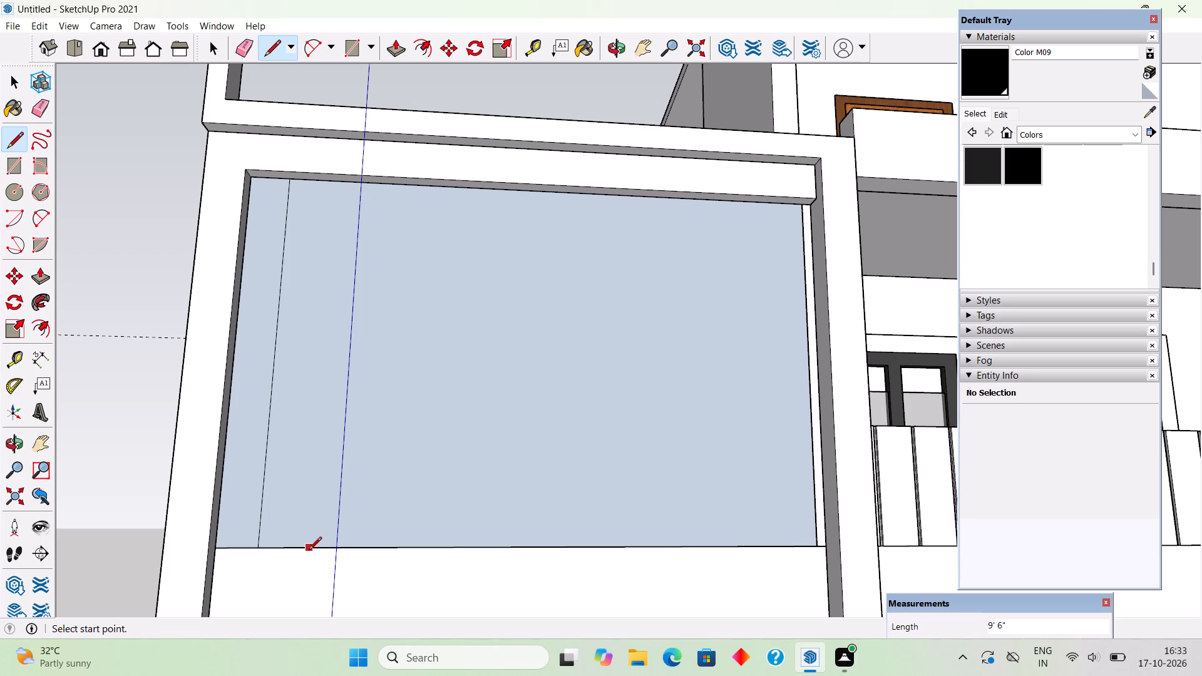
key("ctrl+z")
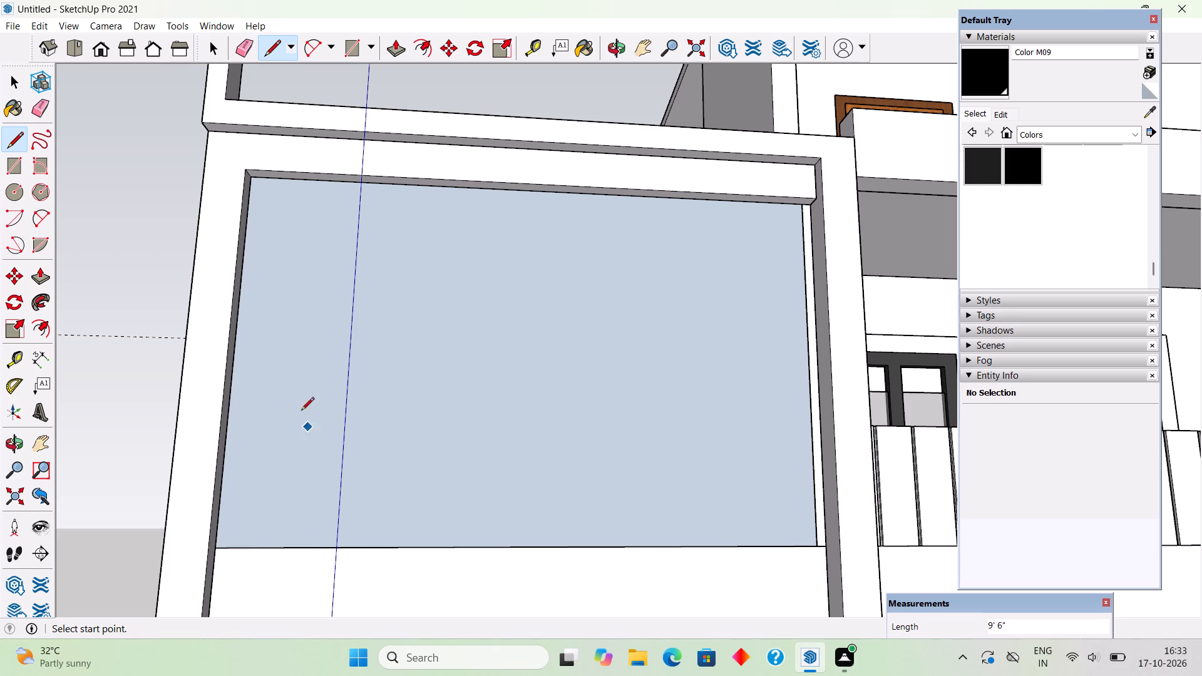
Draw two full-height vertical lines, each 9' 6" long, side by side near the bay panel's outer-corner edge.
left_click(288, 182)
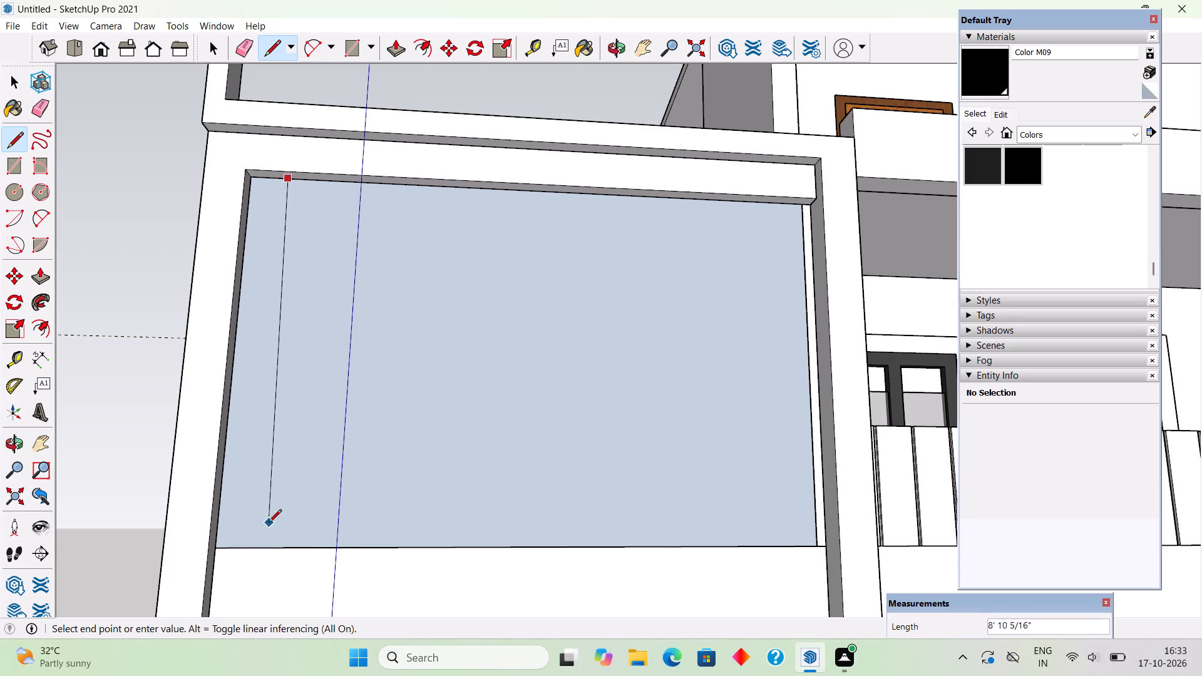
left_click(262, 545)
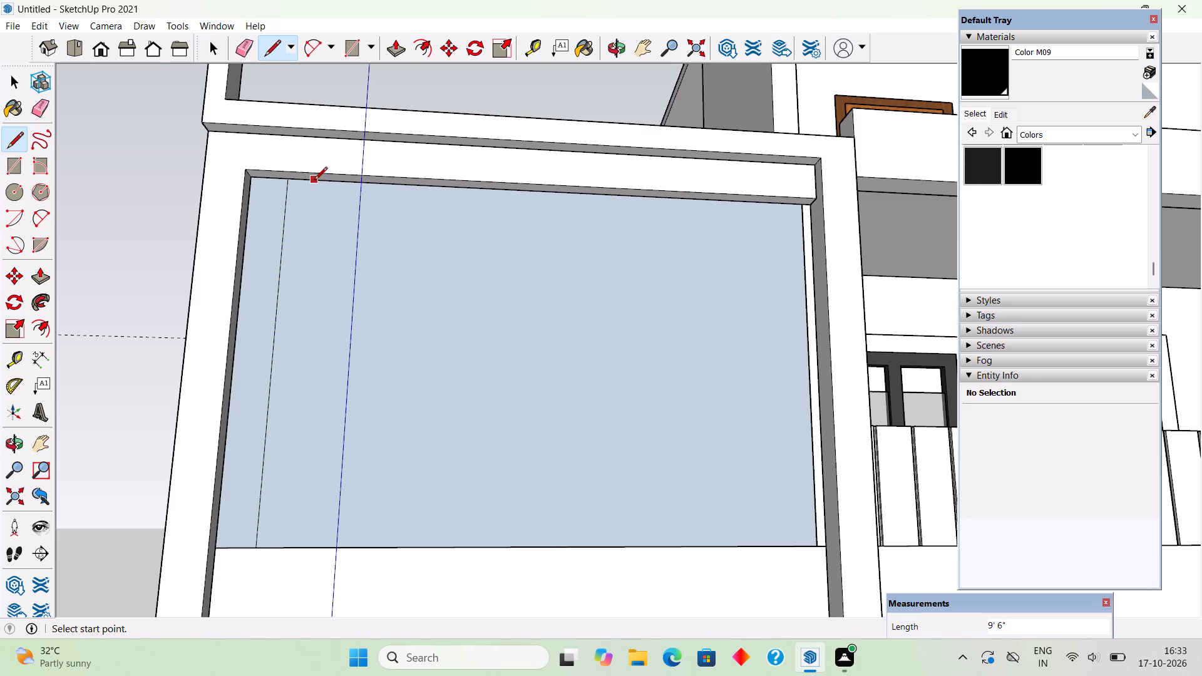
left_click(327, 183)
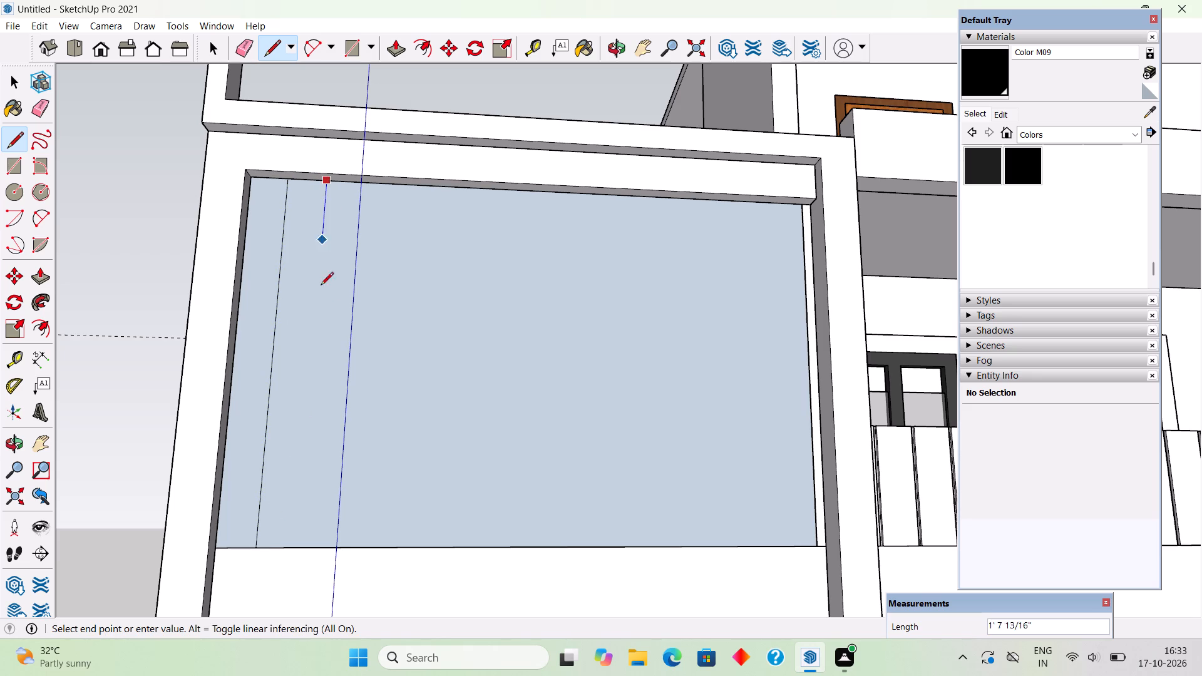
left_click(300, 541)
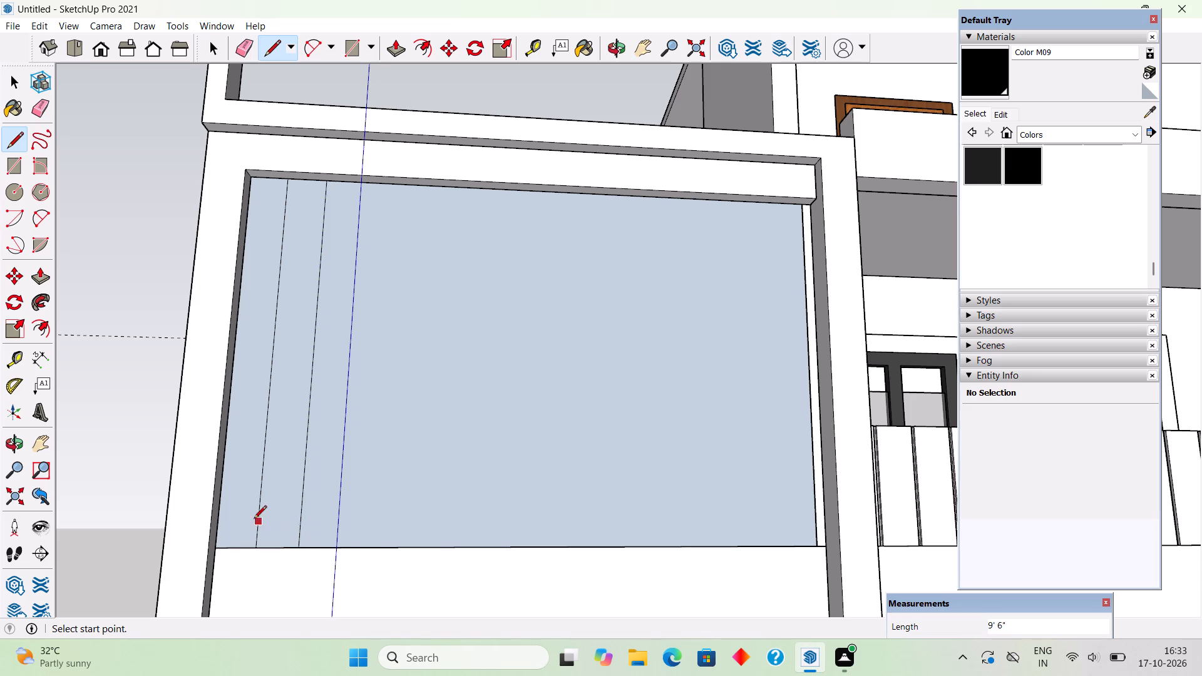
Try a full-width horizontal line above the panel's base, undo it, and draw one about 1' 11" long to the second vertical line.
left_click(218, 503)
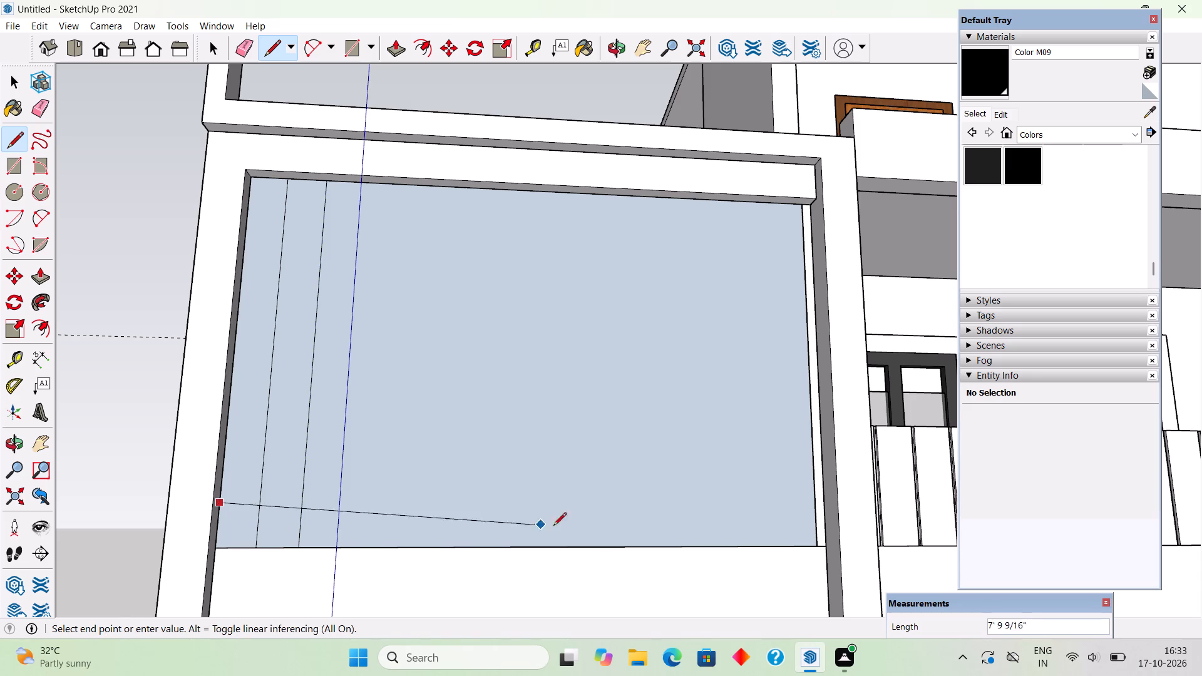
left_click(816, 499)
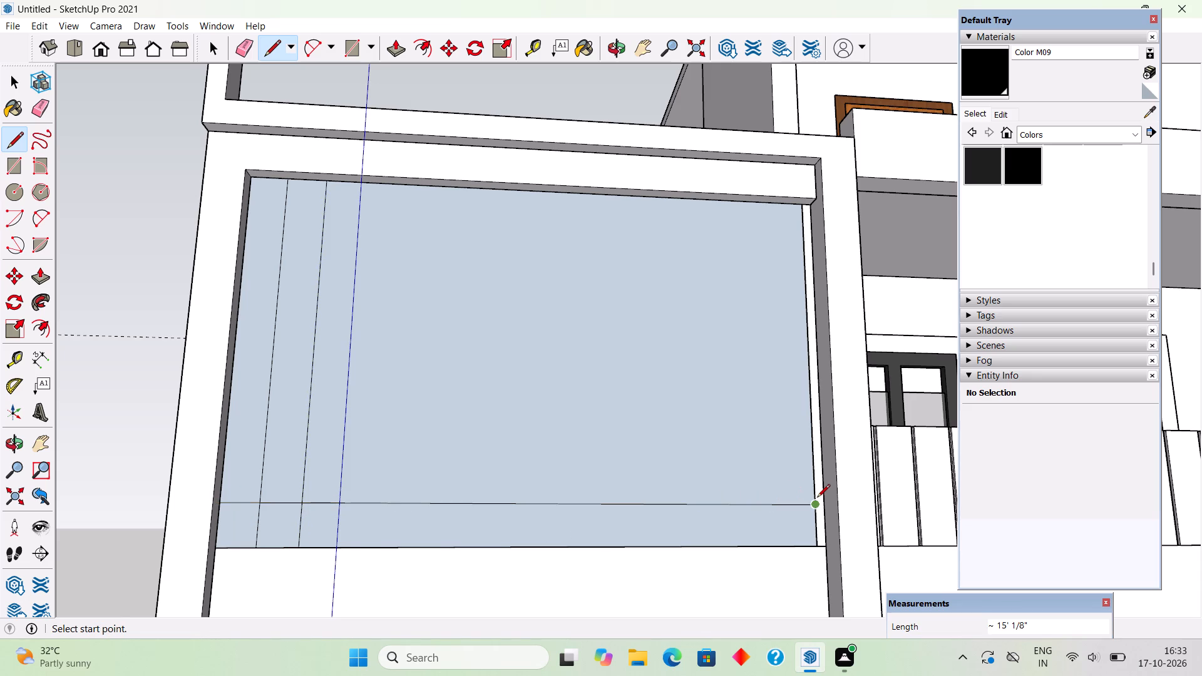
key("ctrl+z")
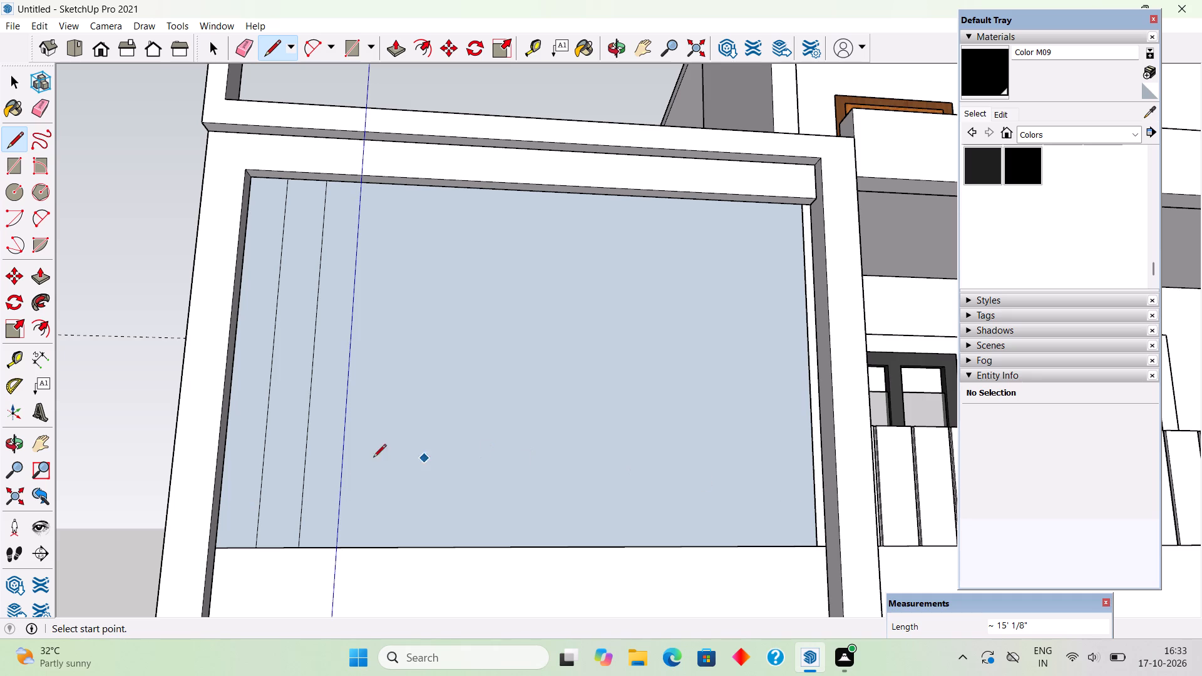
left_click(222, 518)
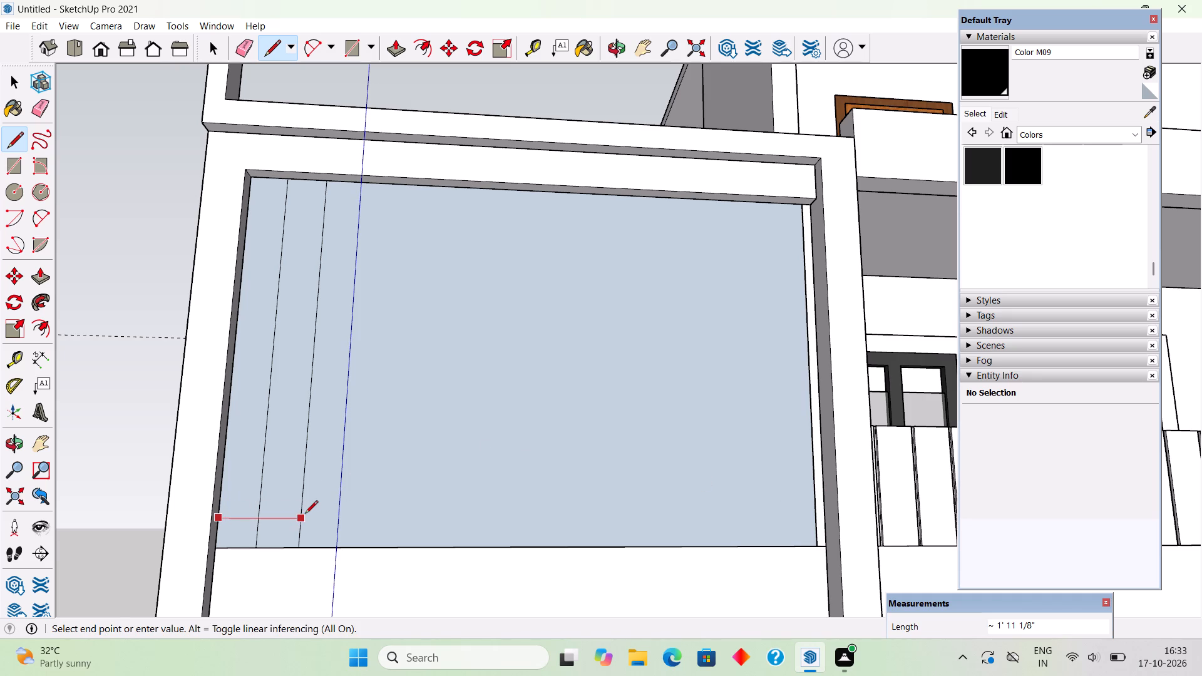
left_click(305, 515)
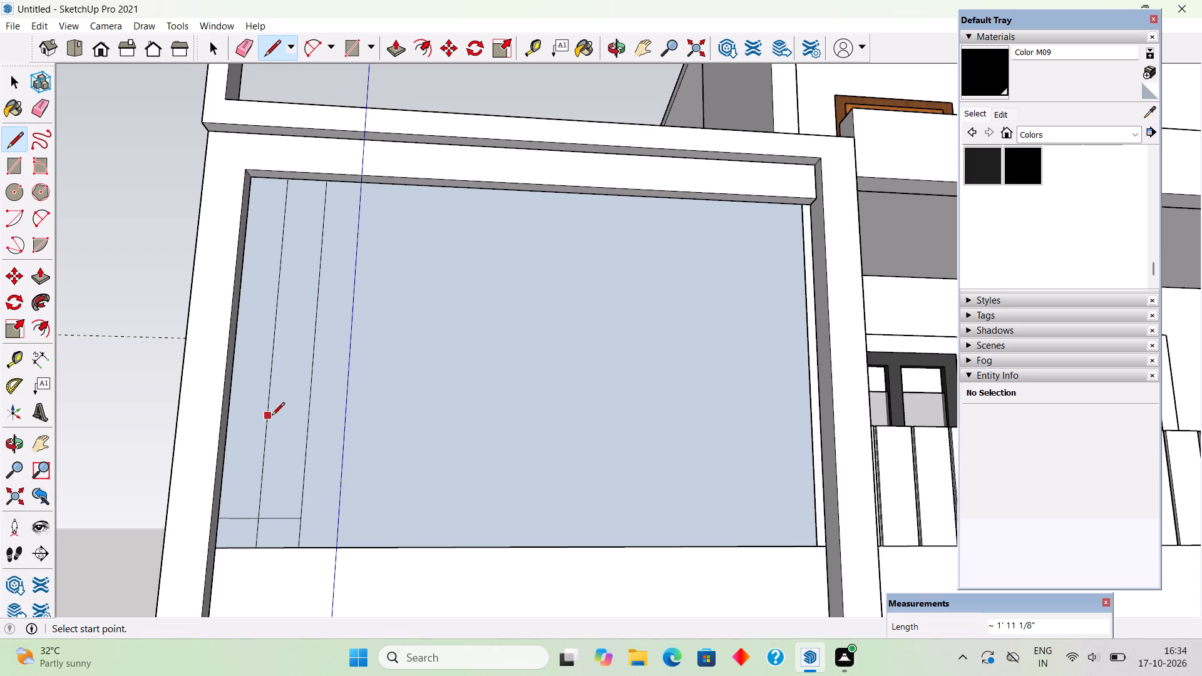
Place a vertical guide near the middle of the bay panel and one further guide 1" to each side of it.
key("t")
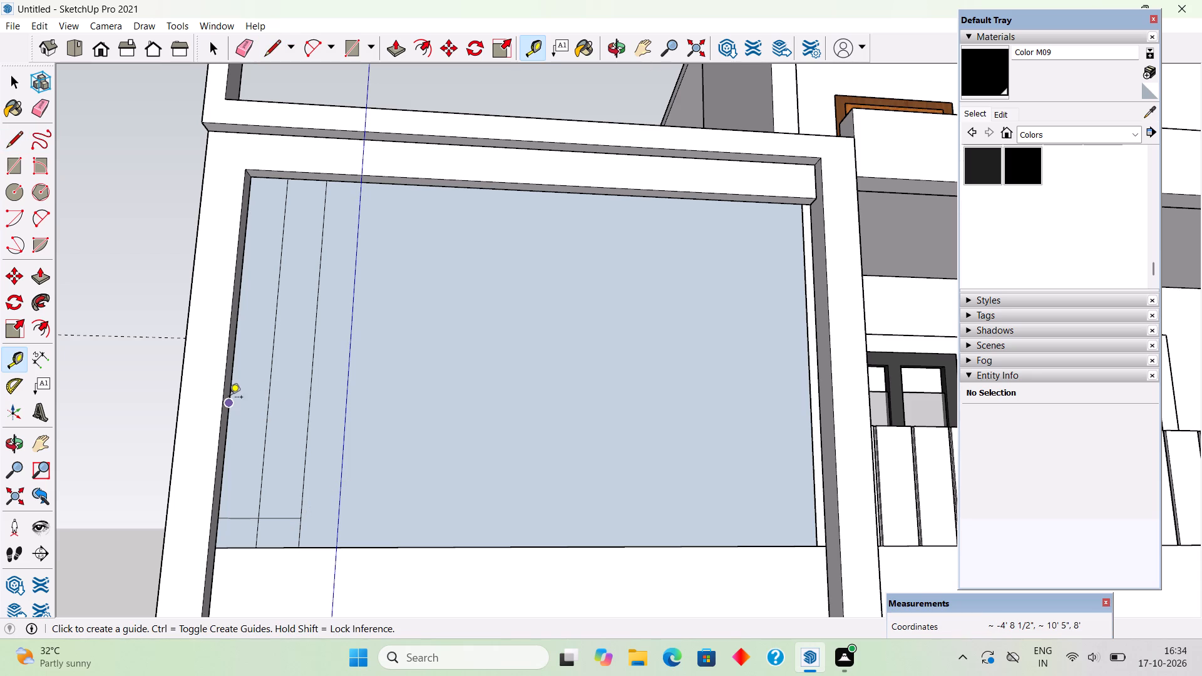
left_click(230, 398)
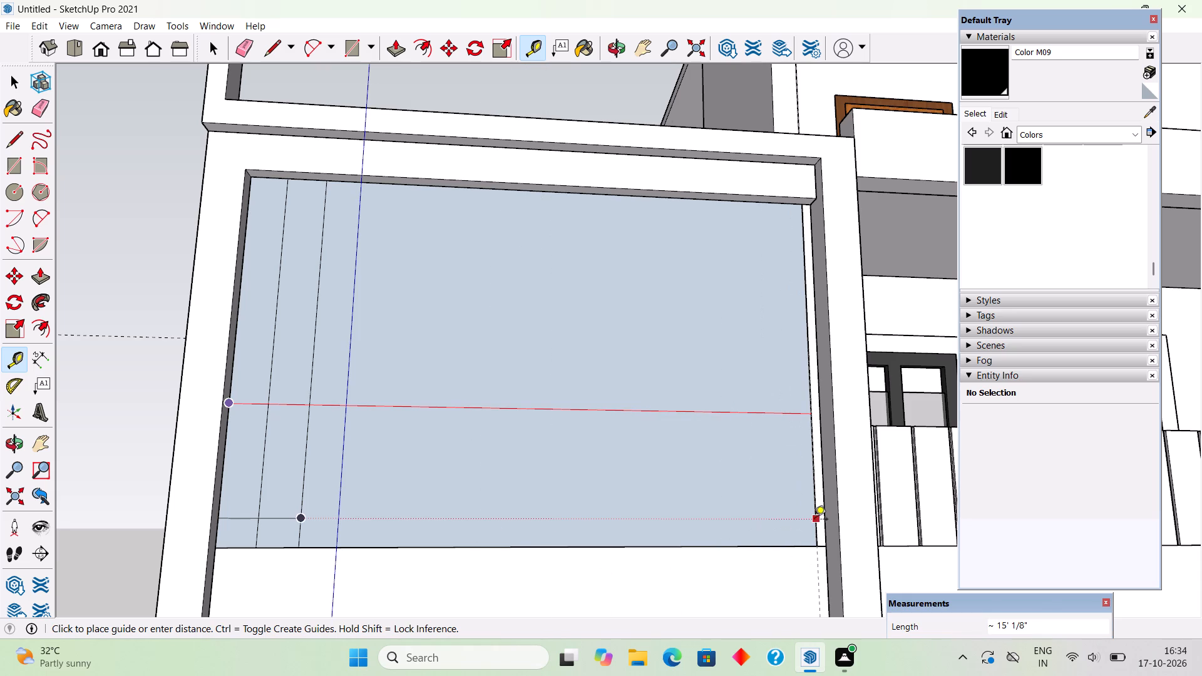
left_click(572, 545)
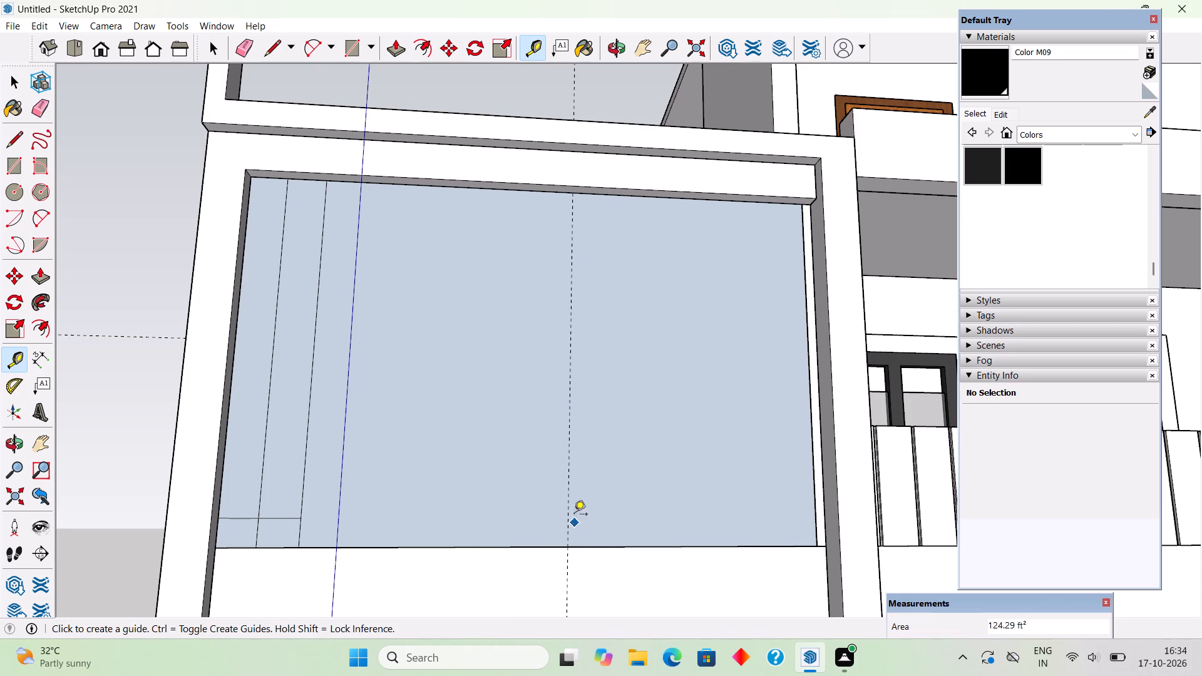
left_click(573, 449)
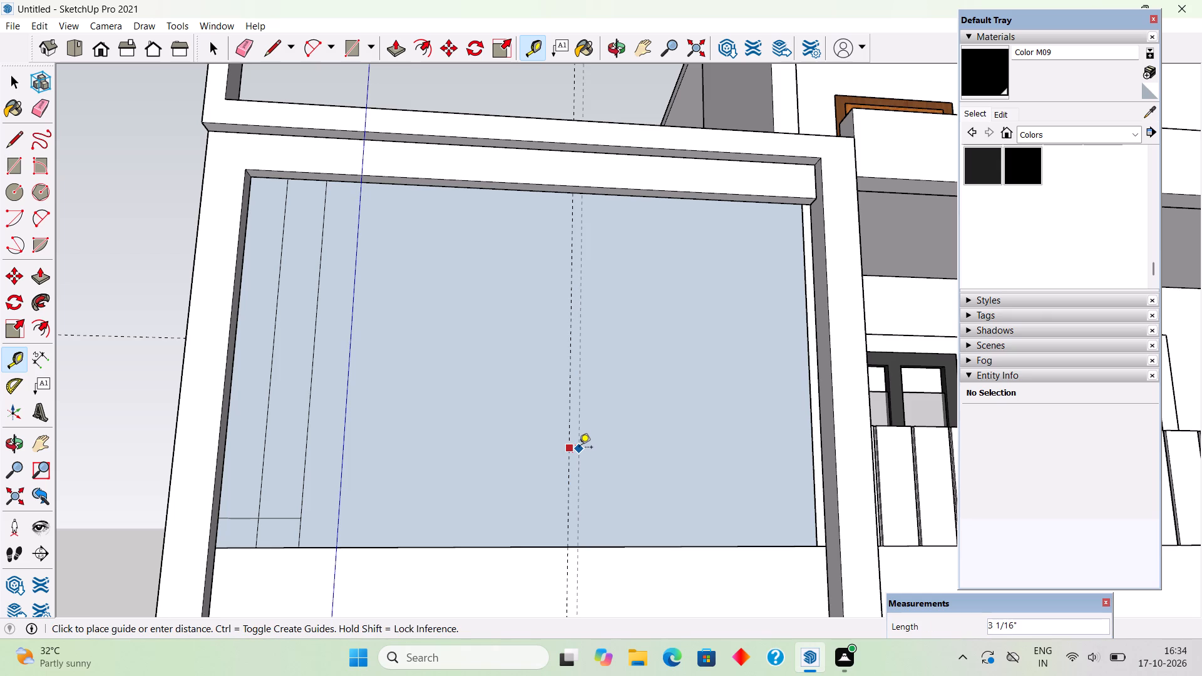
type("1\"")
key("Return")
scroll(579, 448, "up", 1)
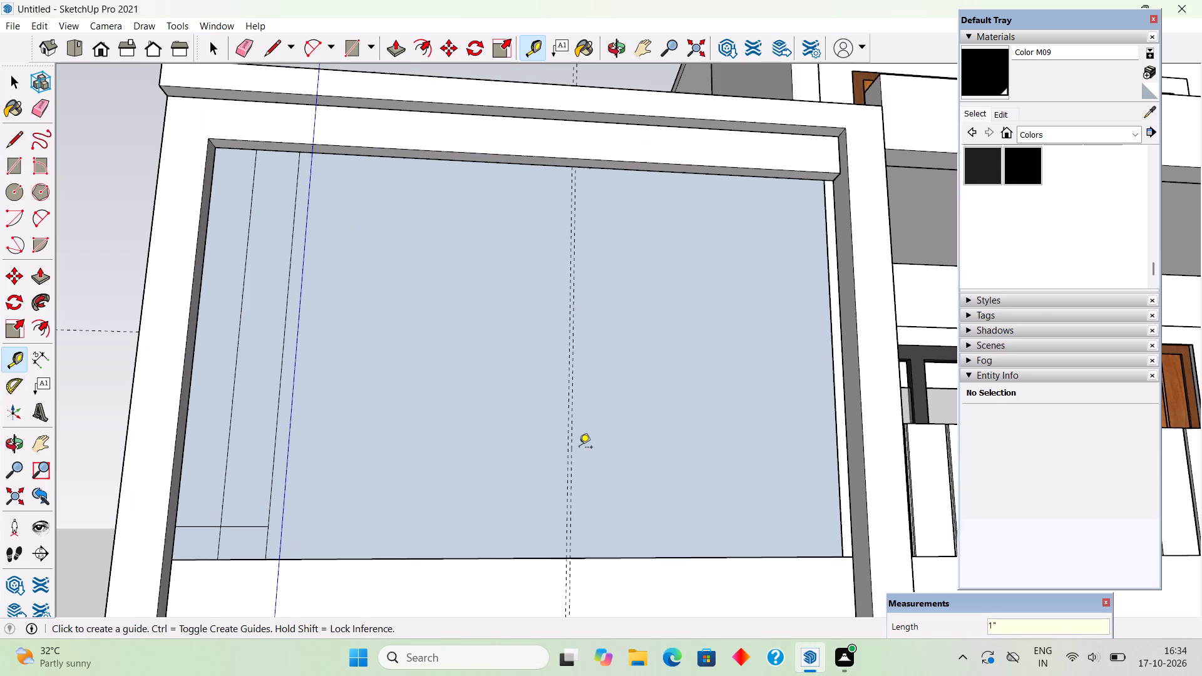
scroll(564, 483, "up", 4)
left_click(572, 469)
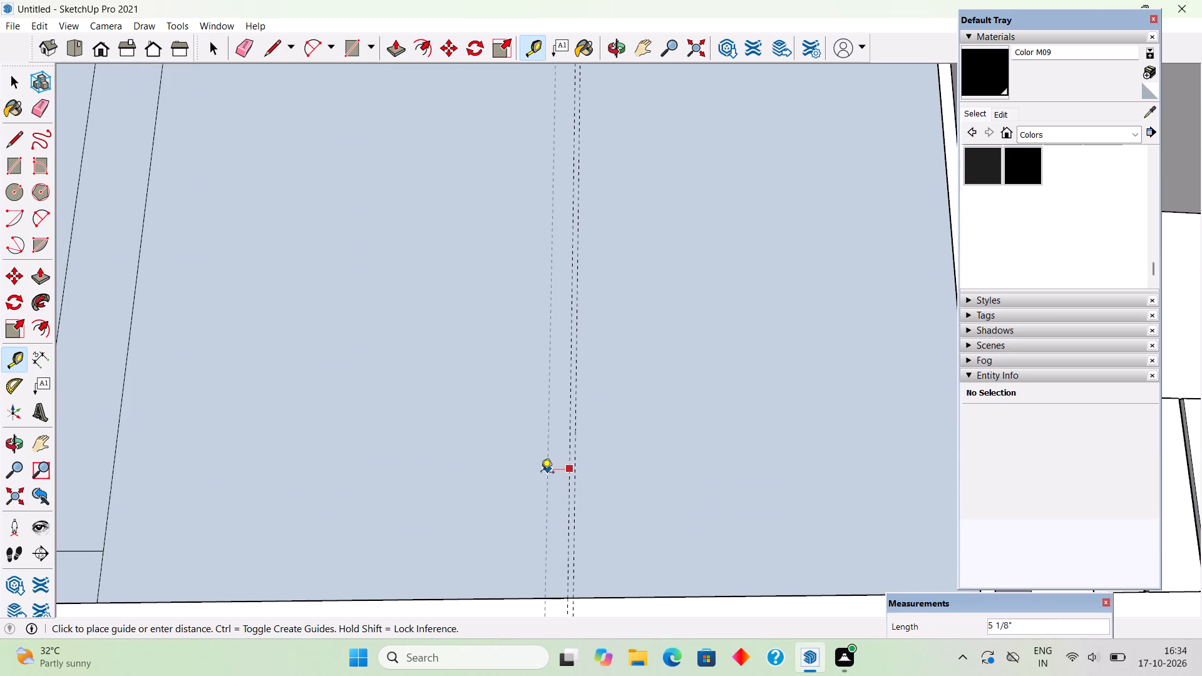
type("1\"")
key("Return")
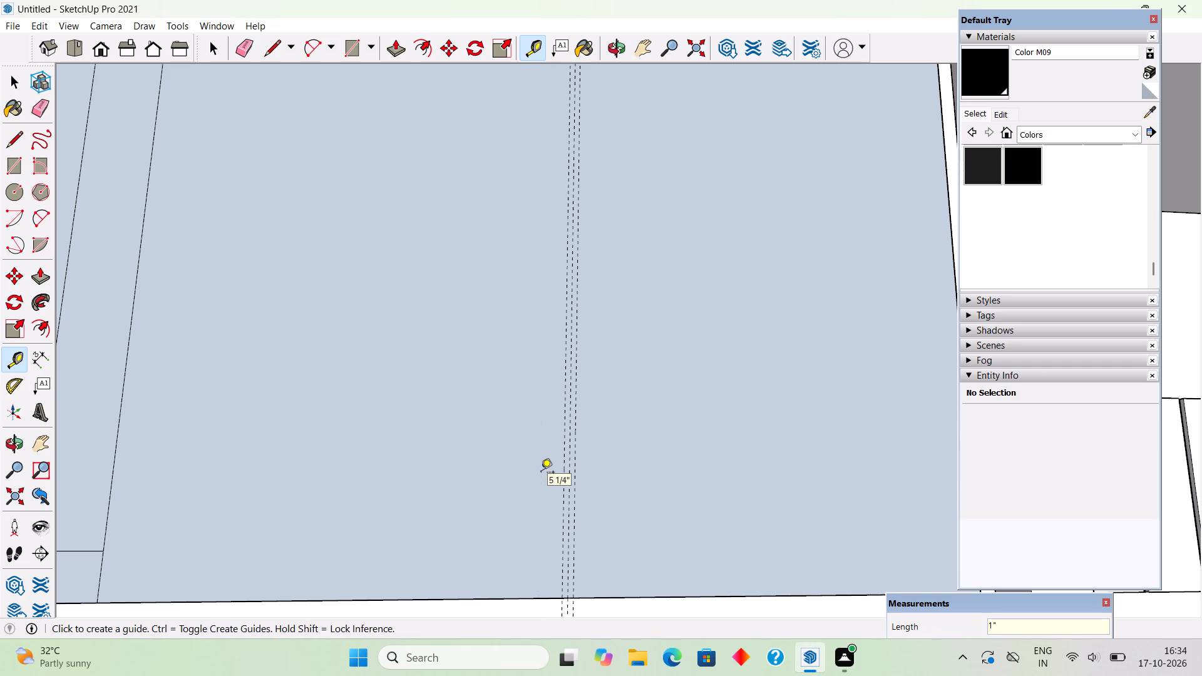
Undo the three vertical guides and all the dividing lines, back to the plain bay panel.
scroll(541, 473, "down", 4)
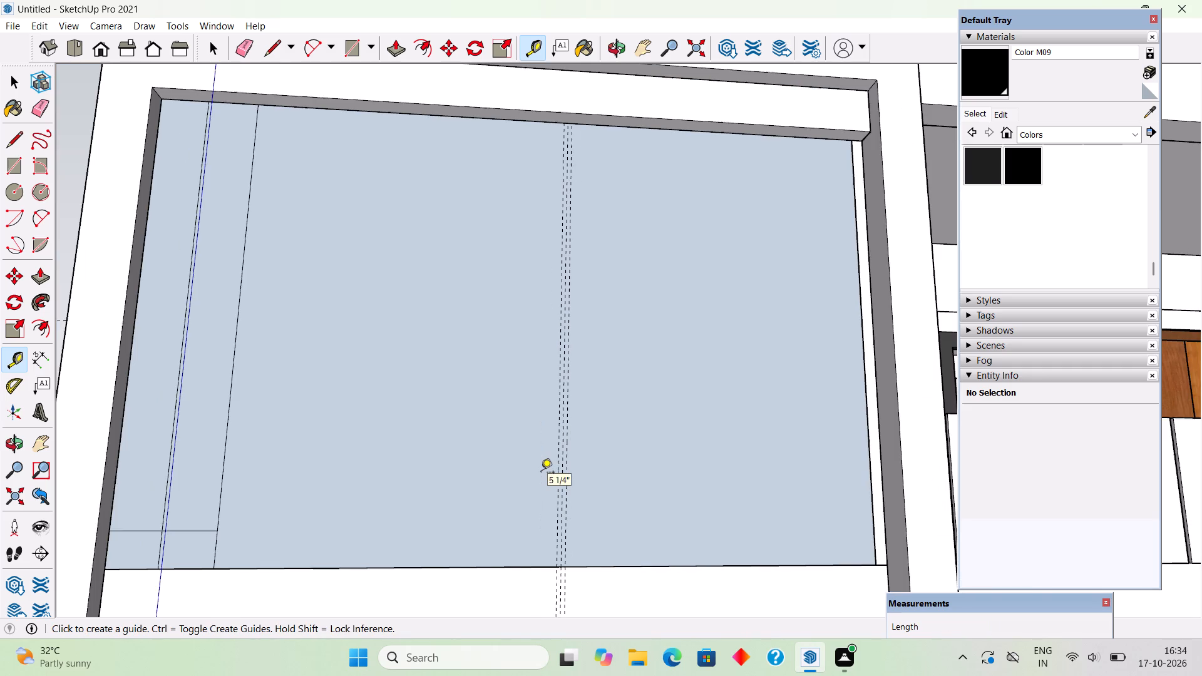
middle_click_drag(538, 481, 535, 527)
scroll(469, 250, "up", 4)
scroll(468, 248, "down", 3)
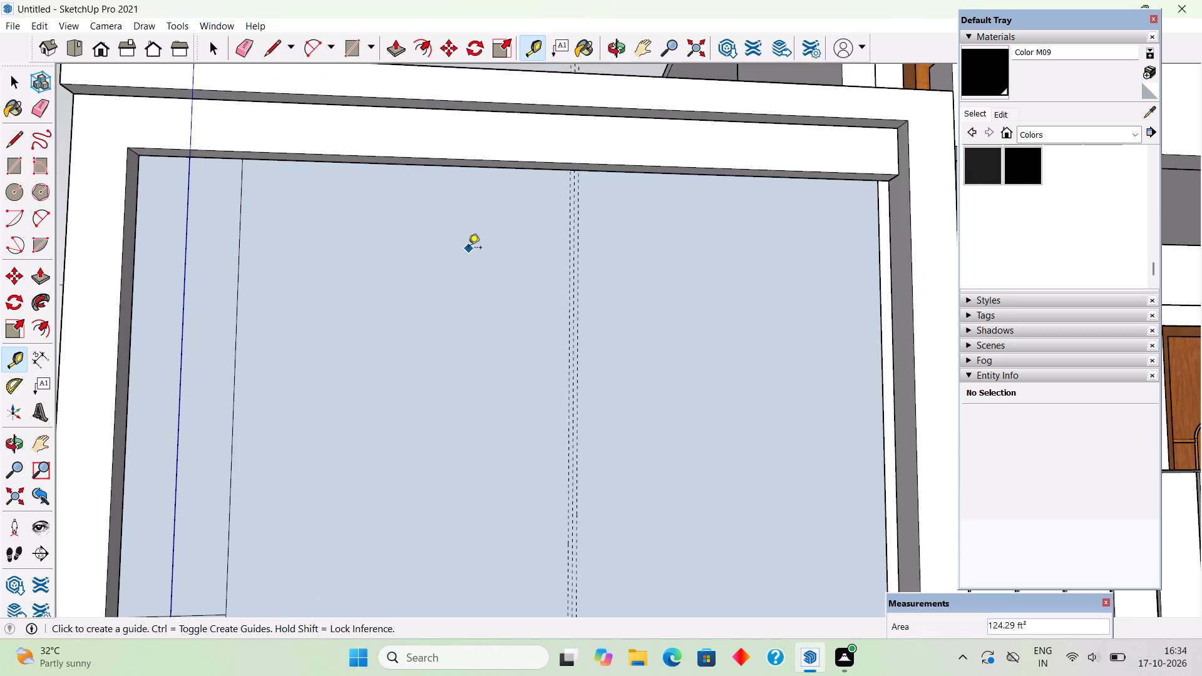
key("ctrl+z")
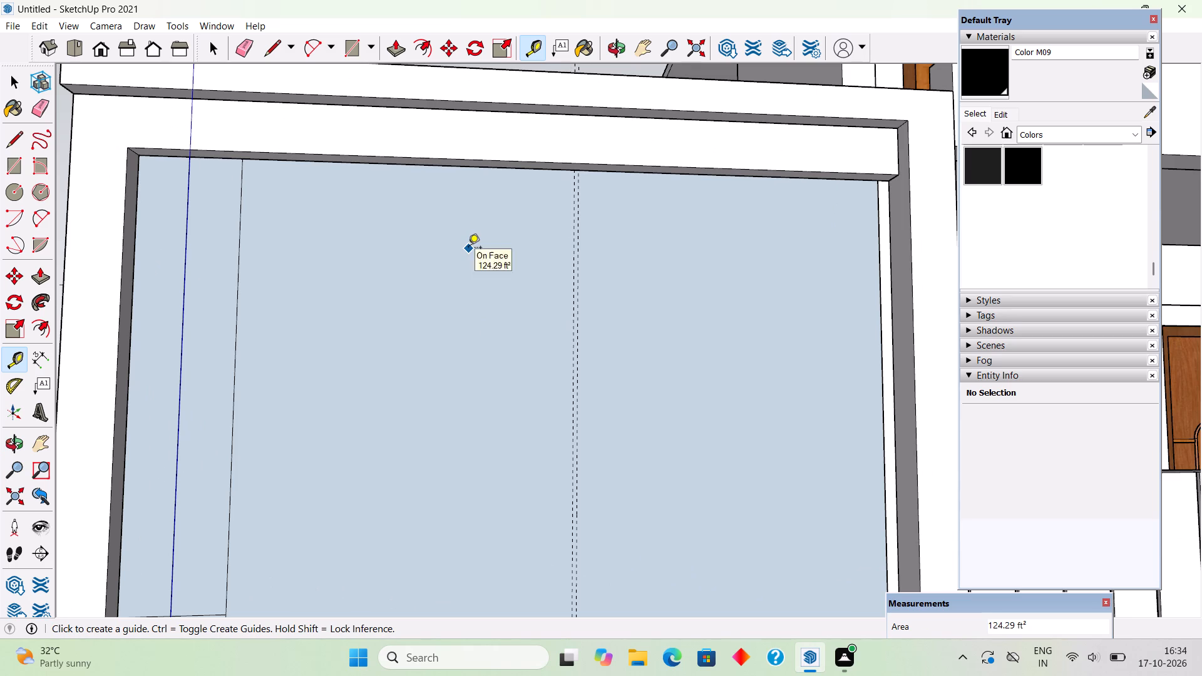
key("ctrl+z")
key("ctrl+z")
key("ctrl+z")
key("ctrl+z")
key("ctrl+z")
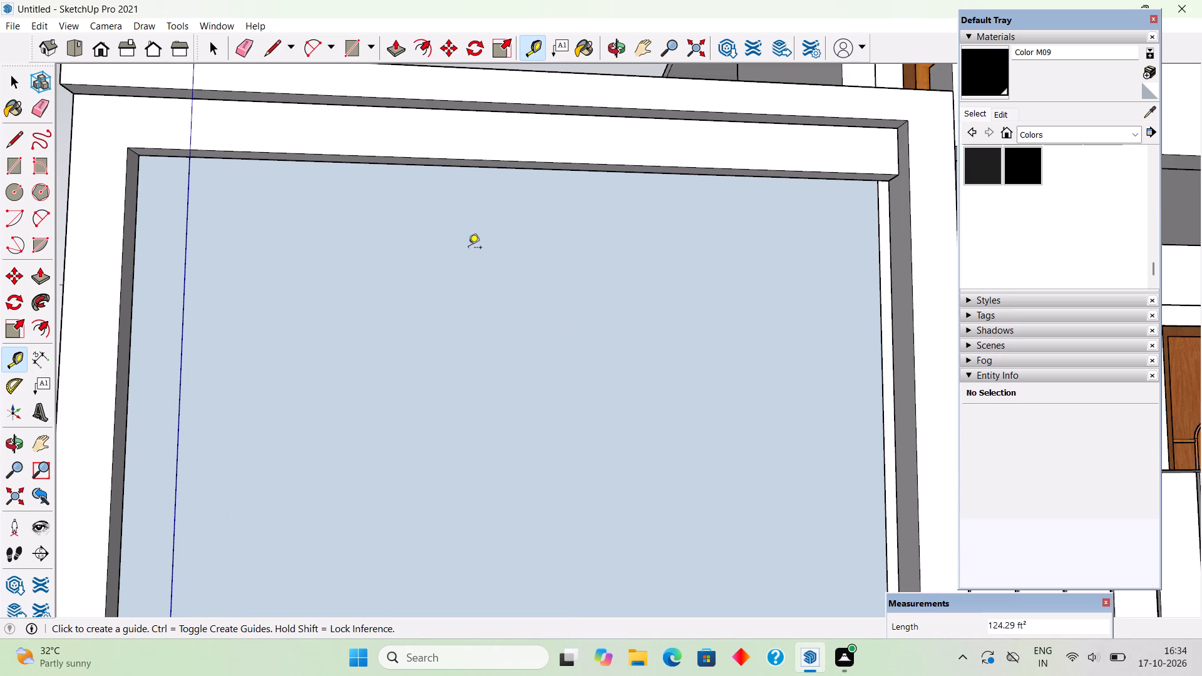
Push/pull the bay's infill panel face by 3" to give the panel thickness.
key("space")
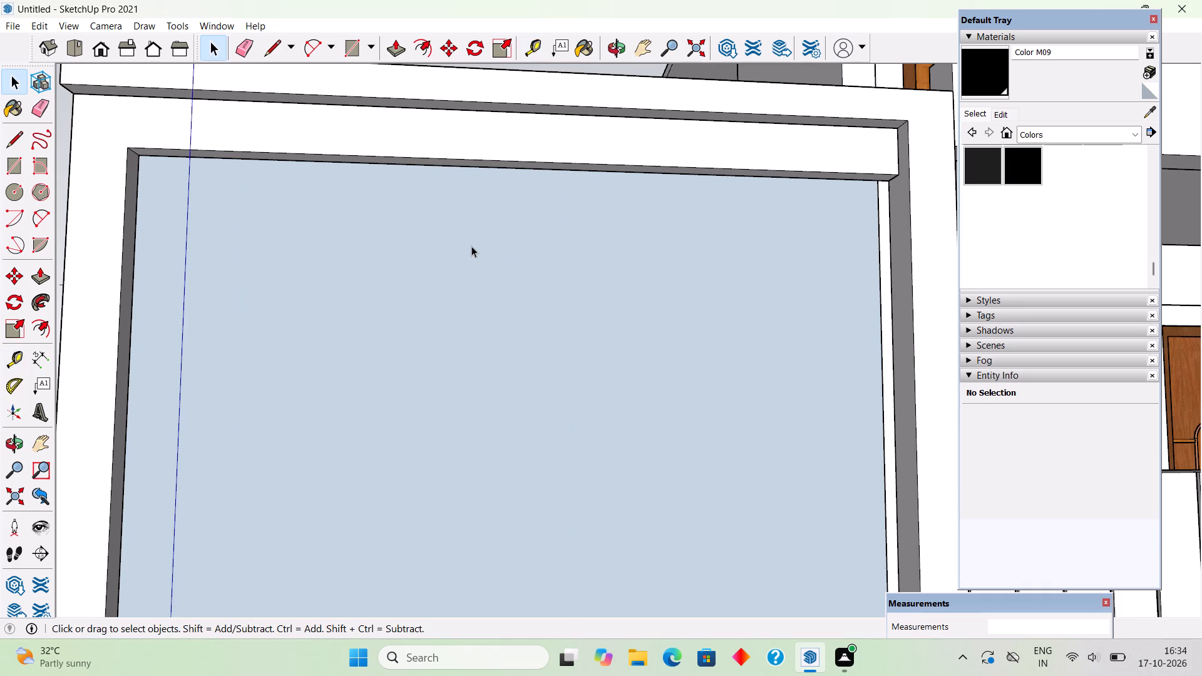
key("p")
left_click(471, 246)
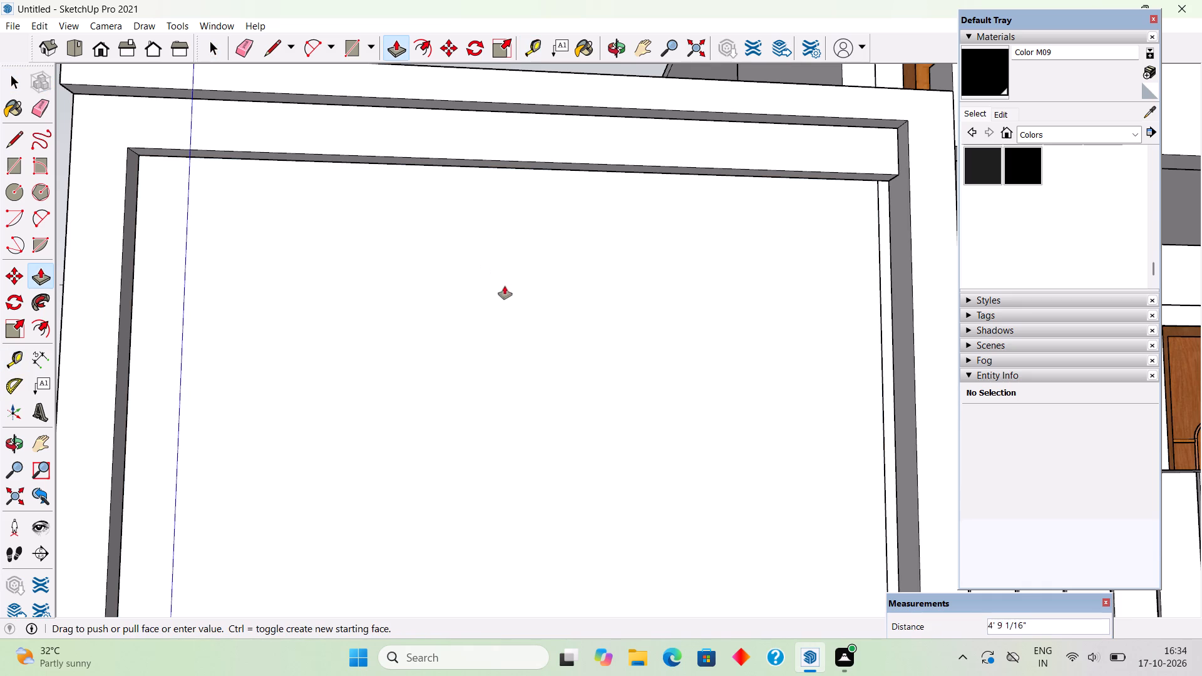
middle_click_drag(511, 299, 693, 261)
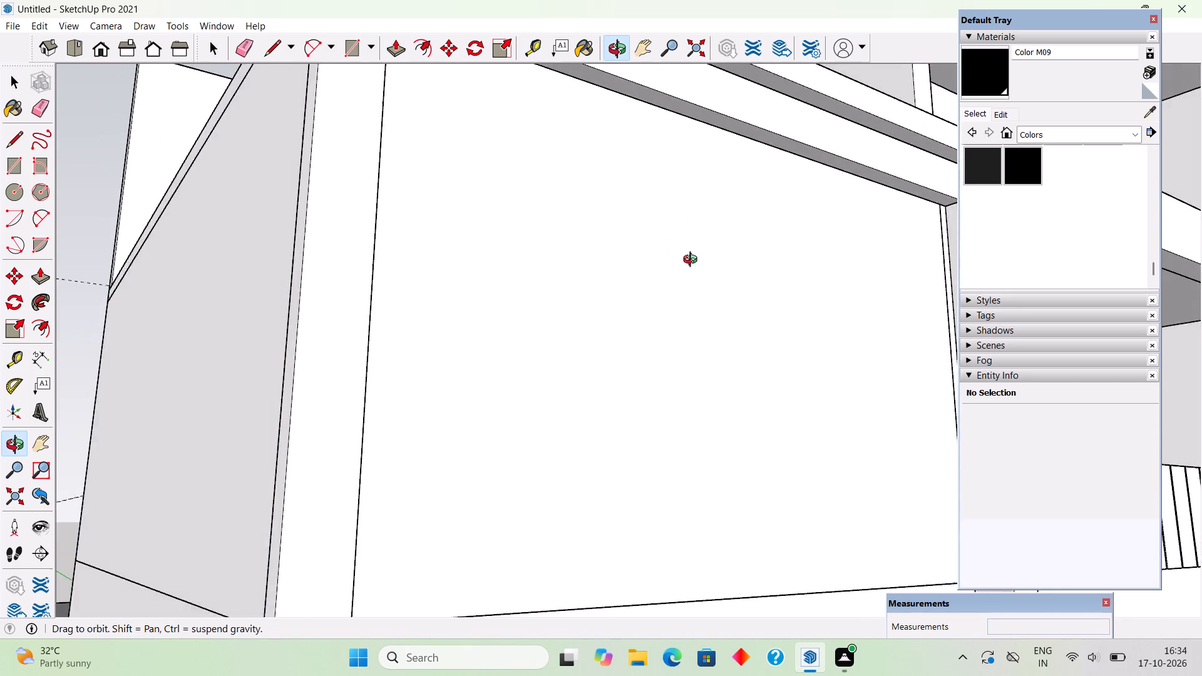
middle_click_drag(693, 261, 706, 295)
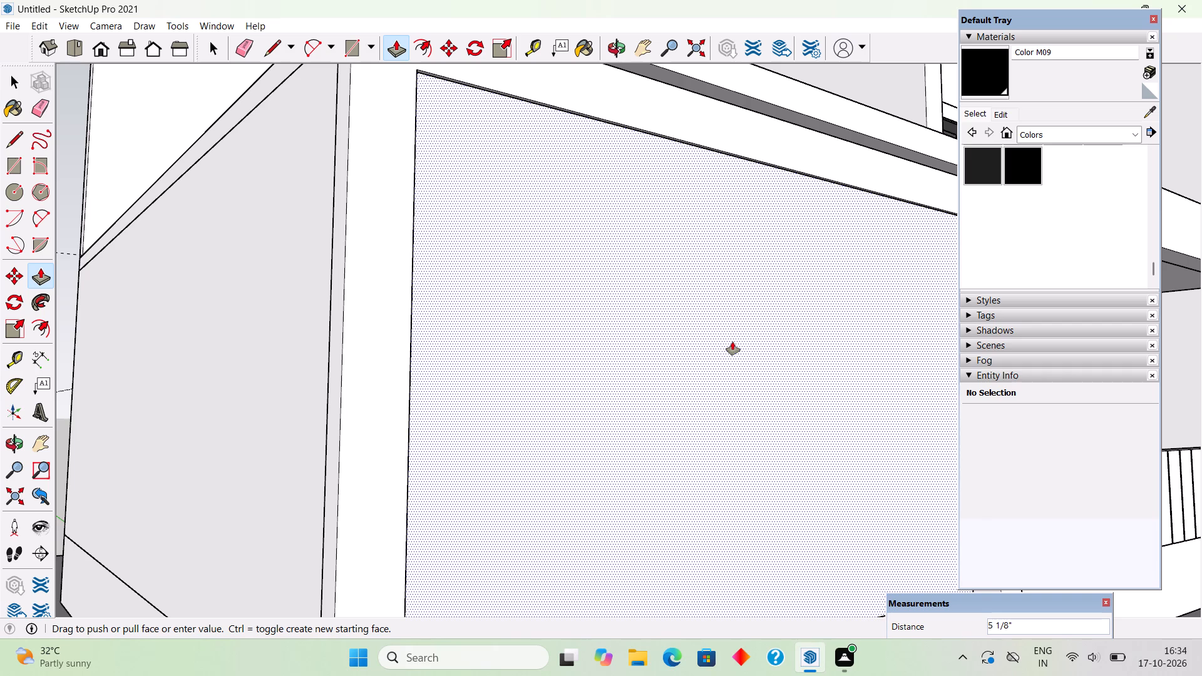
key("3")
key("shift+quotedbl")
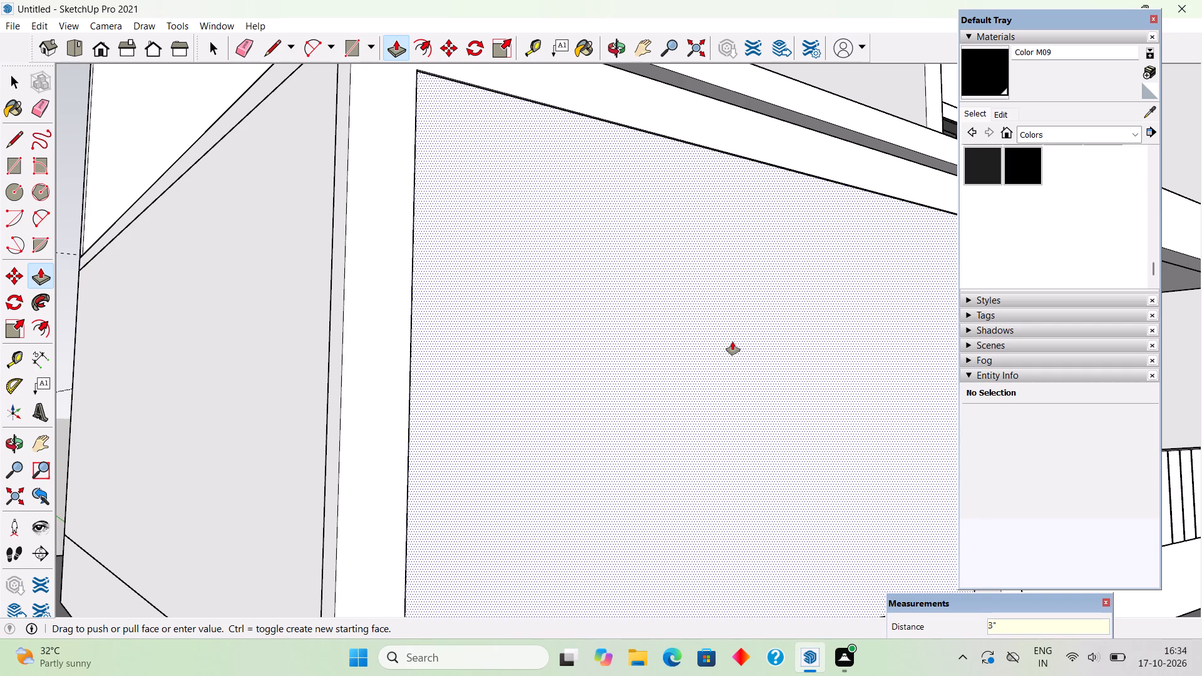
key("Return")
key("space")
Select the whole thickened bay panel and make it a group.
scroll(732, 342, "down", 1)
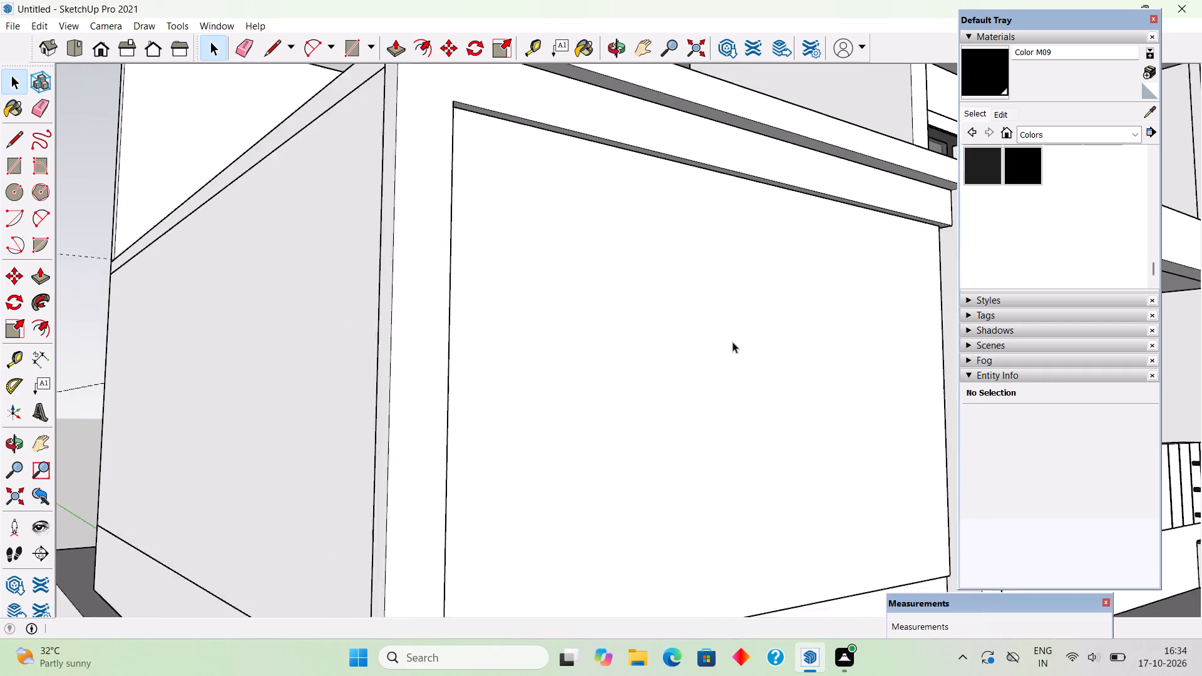
scroll(732, 342, "down", 8)
middle_click_drag(727, 356, 614, 407)
triple_click(614, 406)
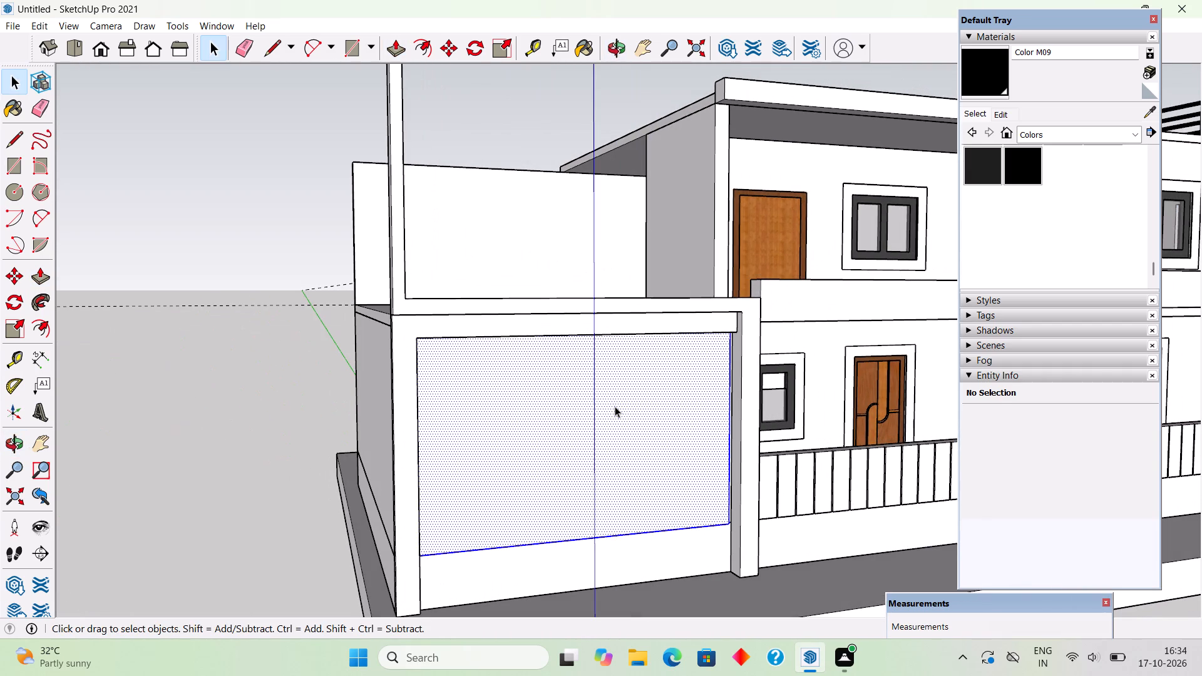
right_click(615, 406)
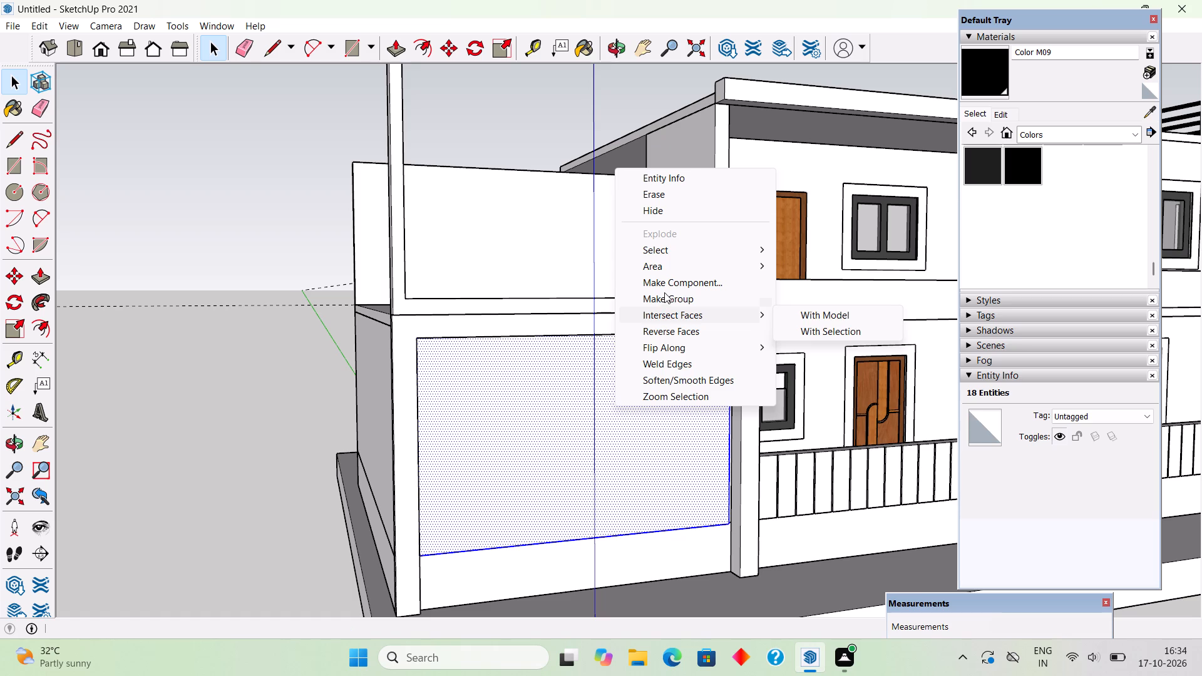
left_click(666, 303)
Isolate the panel group by inverting the selection and hiding the rest of the house.
right_click(639, 397)
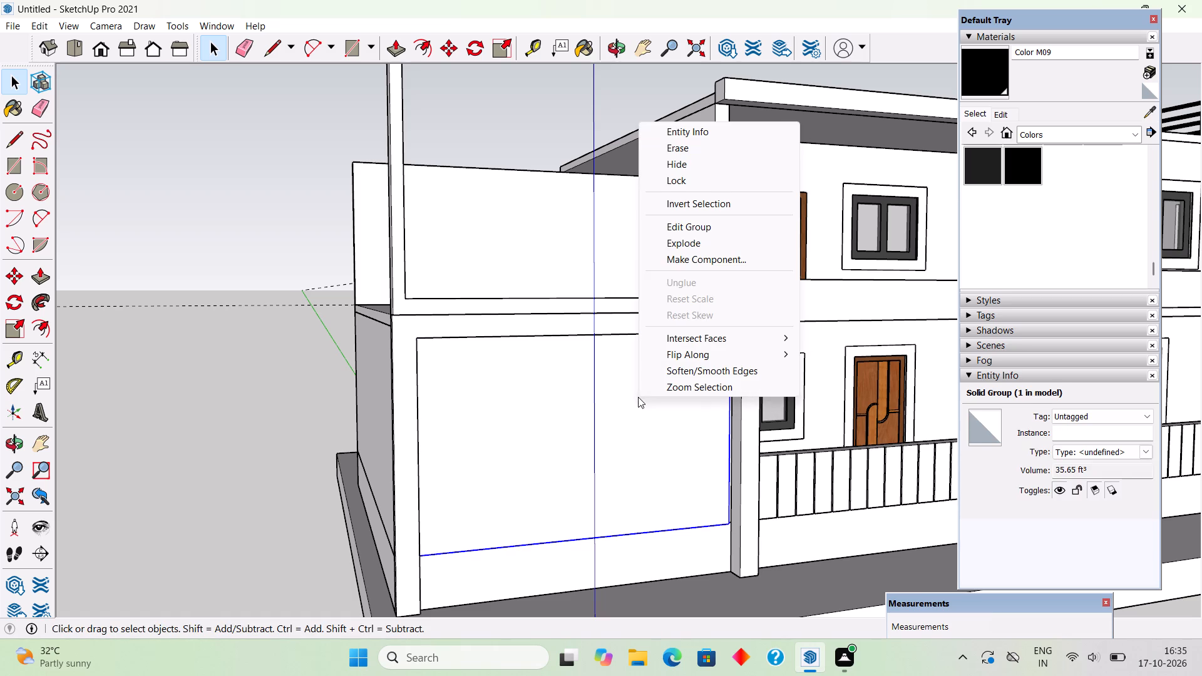
left_click(681, 203)
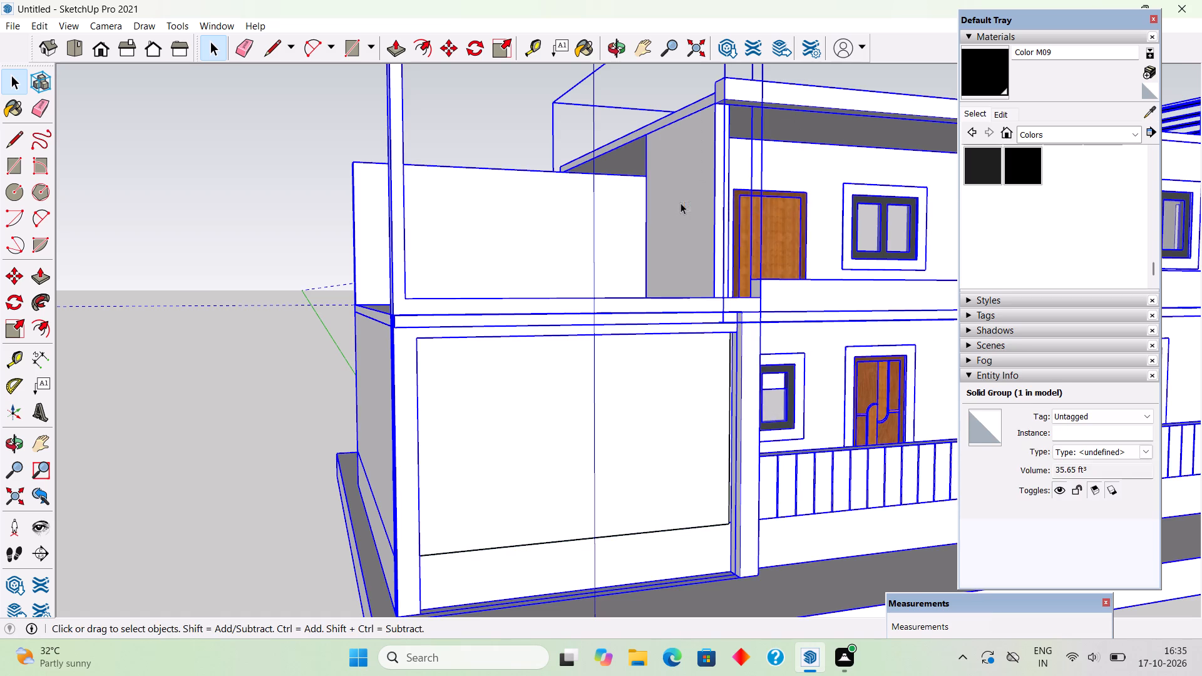
right_click(681, 203)
left_click(699, 250)
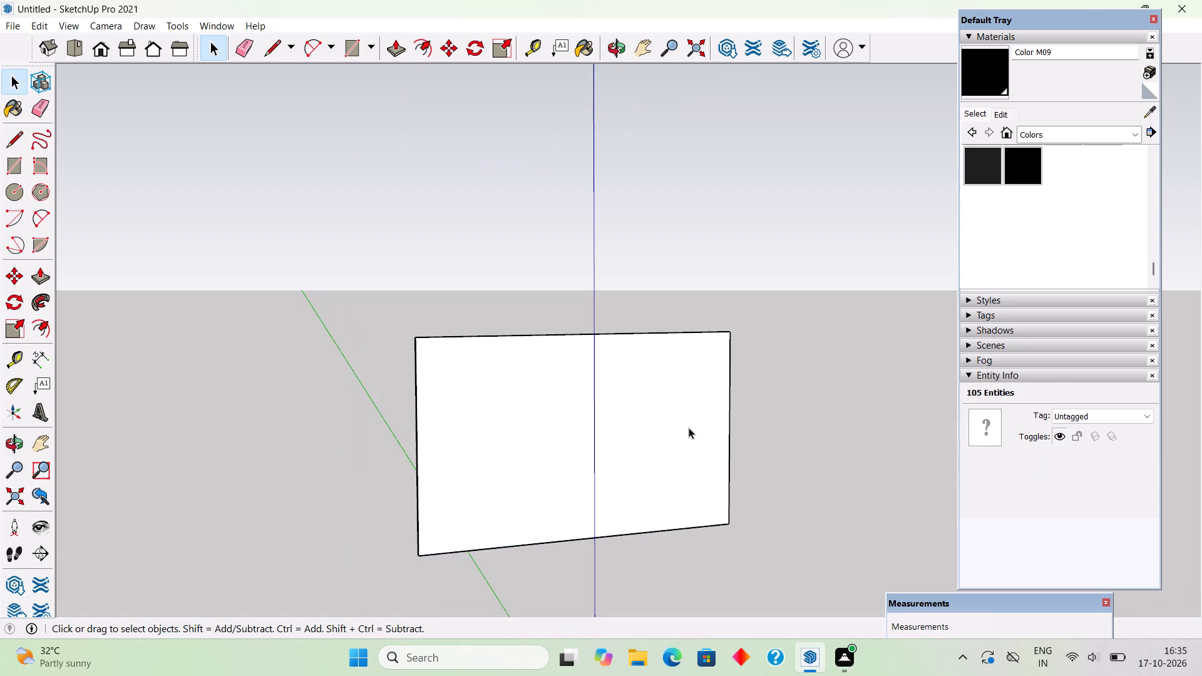
Inside the panel group, place a vertical guide at the panel's middle and one further guide 1" to each side of it.
middle_click_drag(658, 431, 545, 417)
scroll(544, 417, "up", 3)
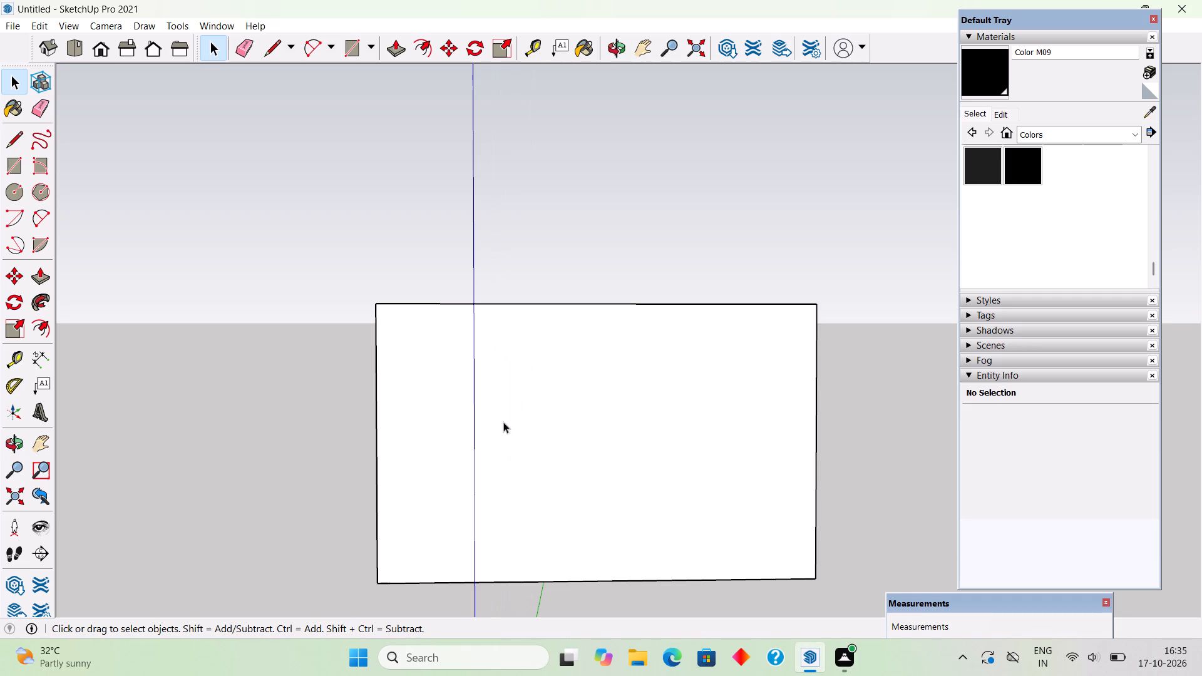
triple_click(412, 436)
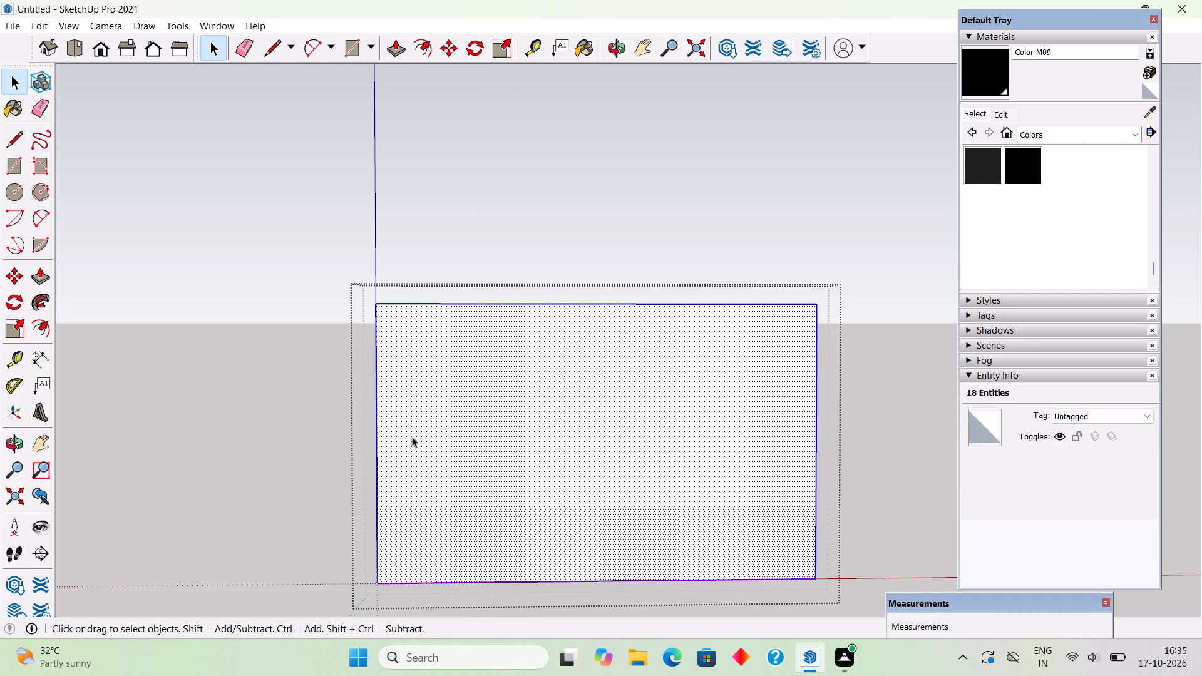
key("l")
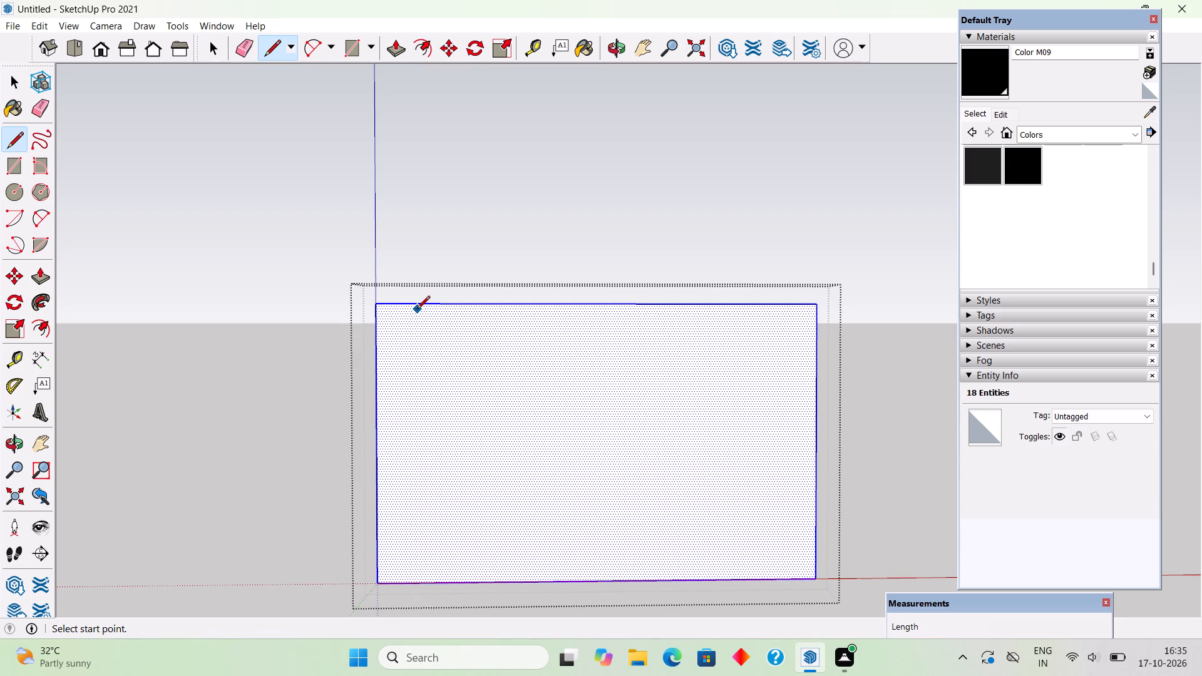
key("t")
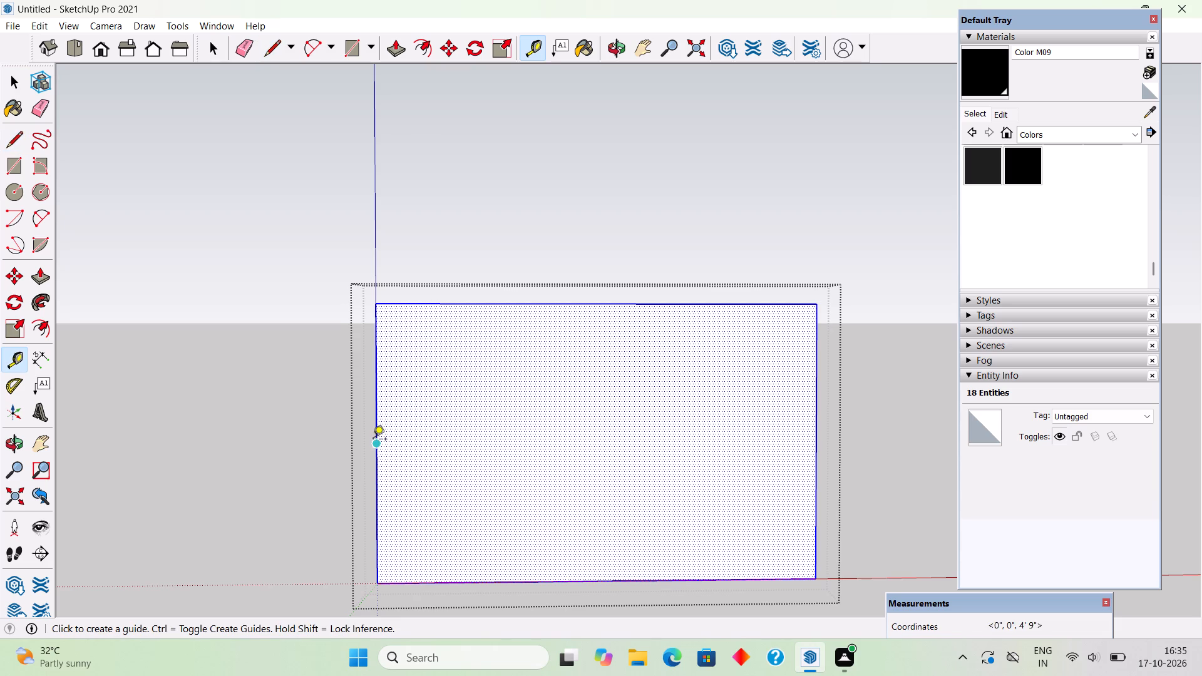
left_click(380, 448)
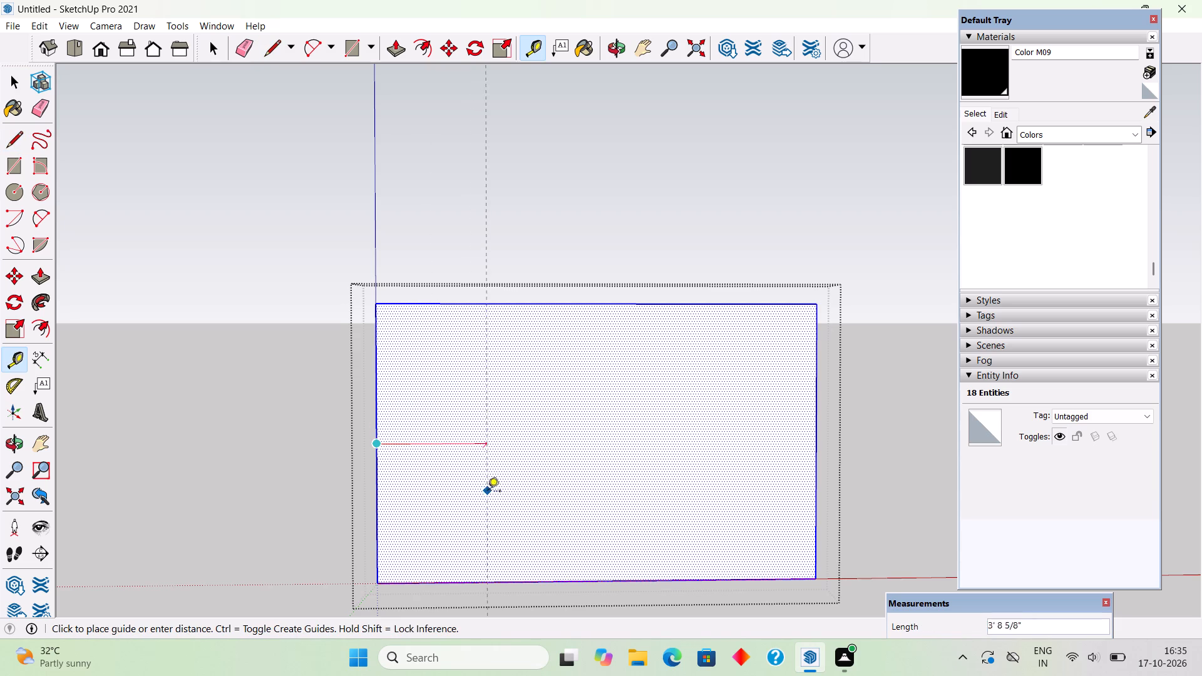
left_click(605, 578)
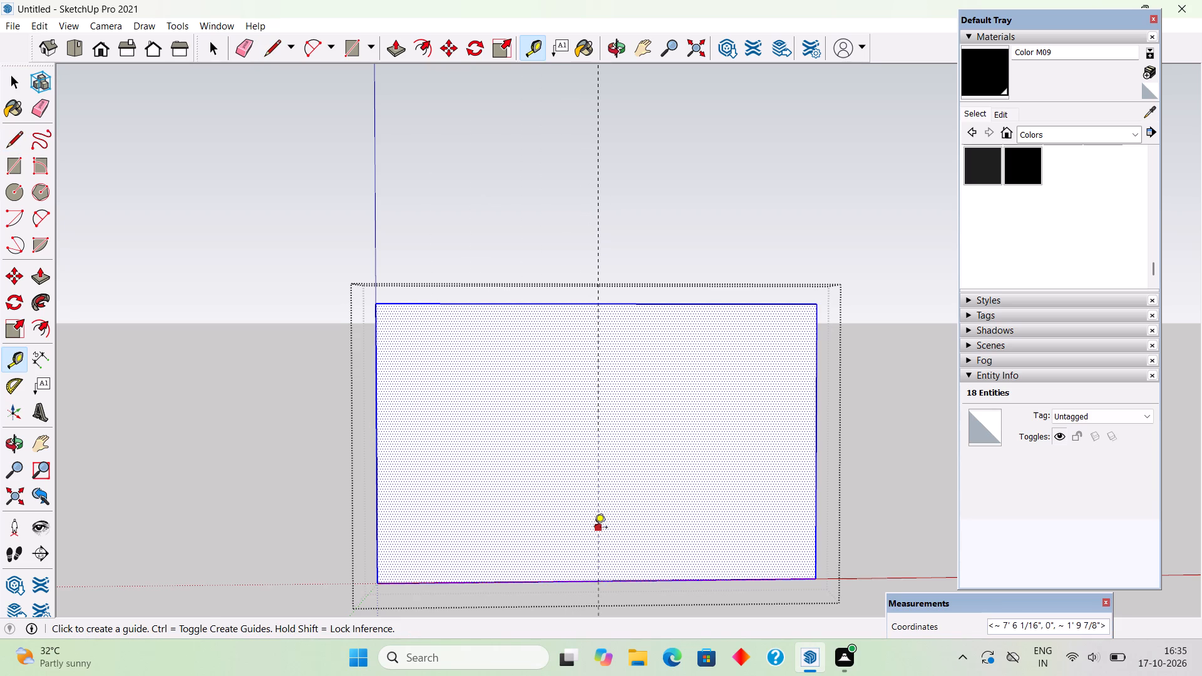
left_click(594, 528)
type("1\"")
key("Return")
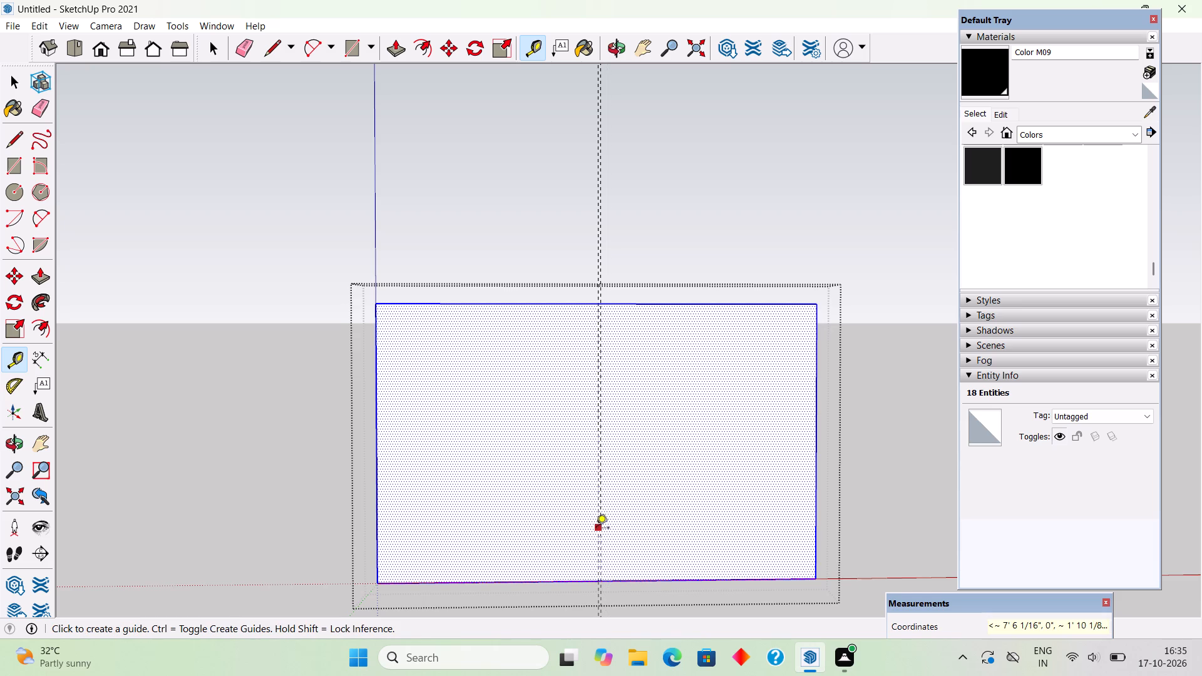
scroll(597, 528, "up", 4)
left_click(600, 518)
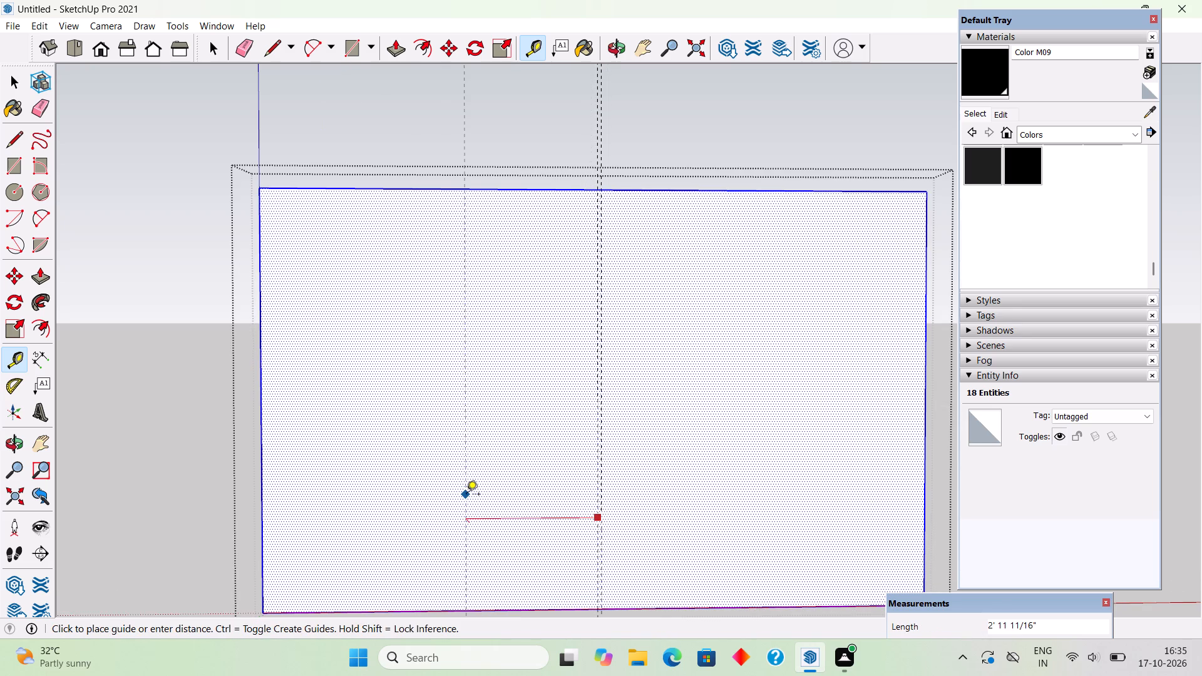
type("1\"")
key("Return")
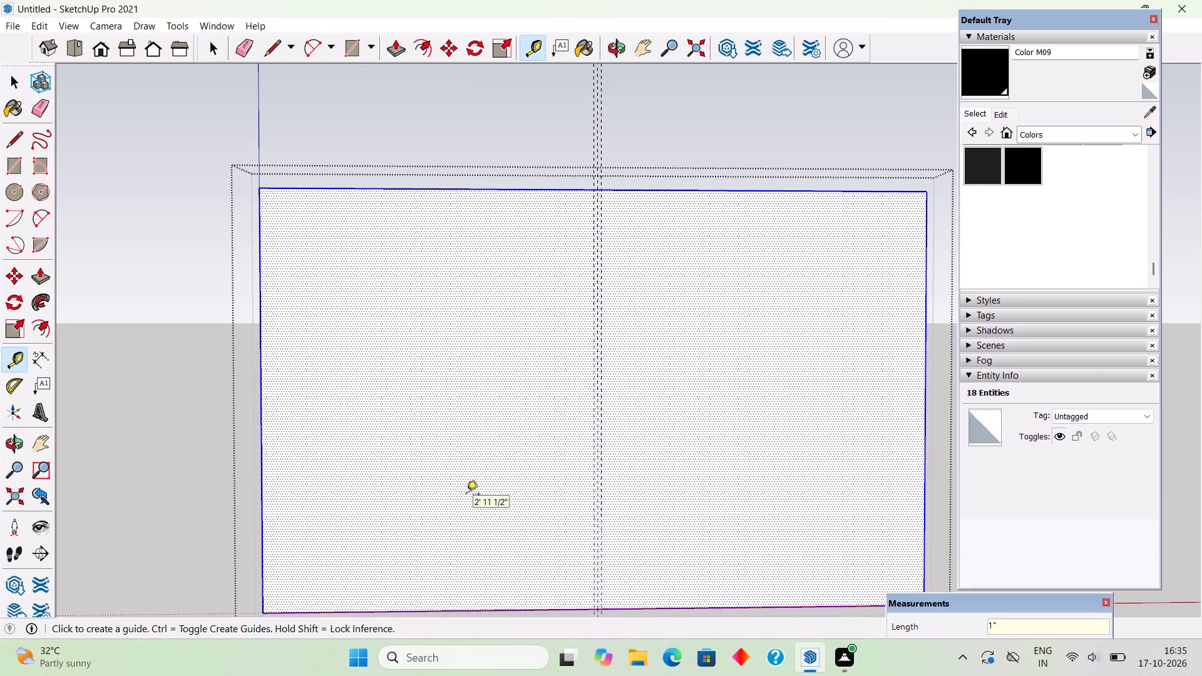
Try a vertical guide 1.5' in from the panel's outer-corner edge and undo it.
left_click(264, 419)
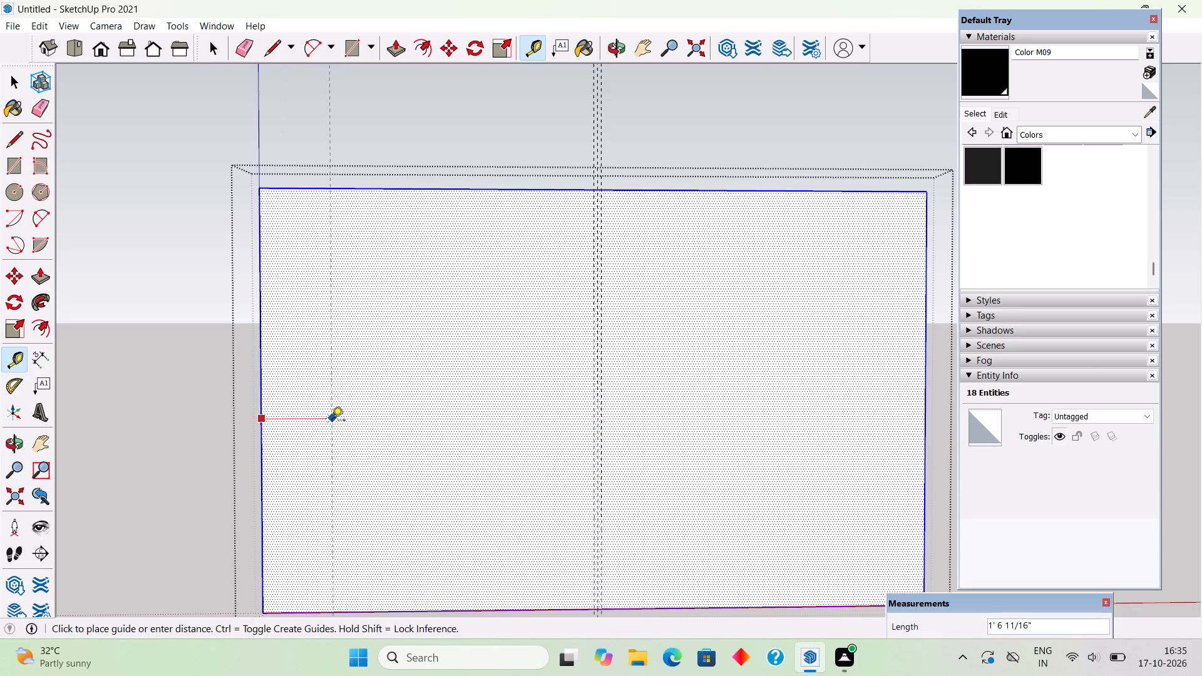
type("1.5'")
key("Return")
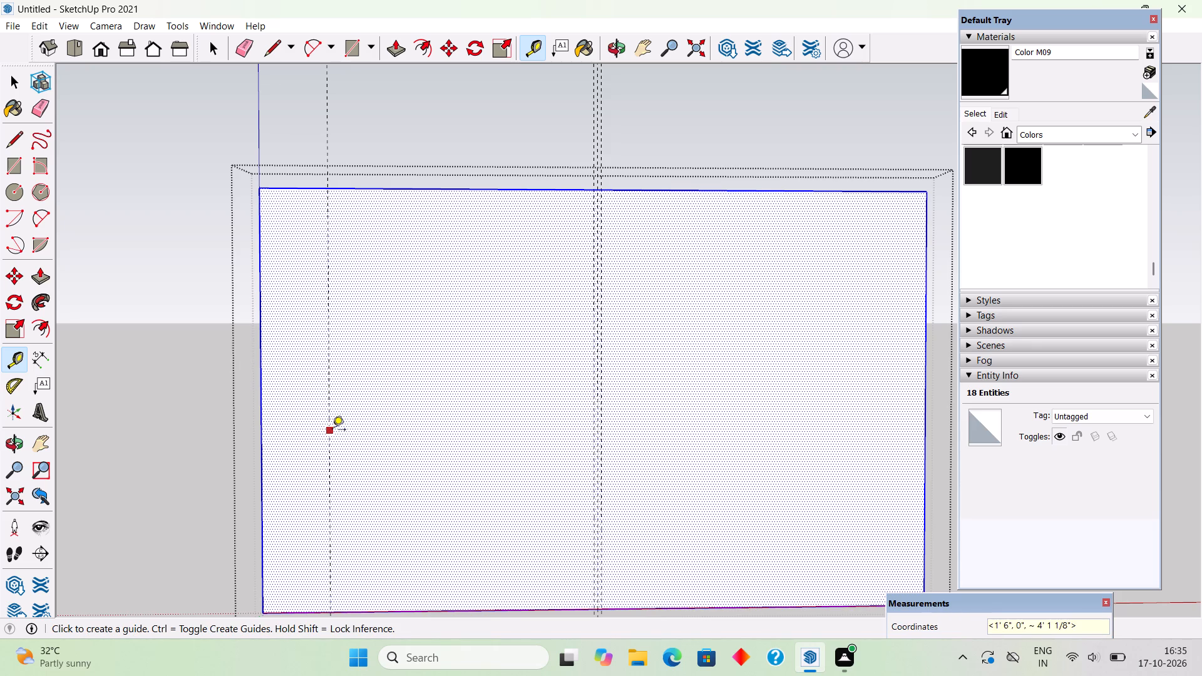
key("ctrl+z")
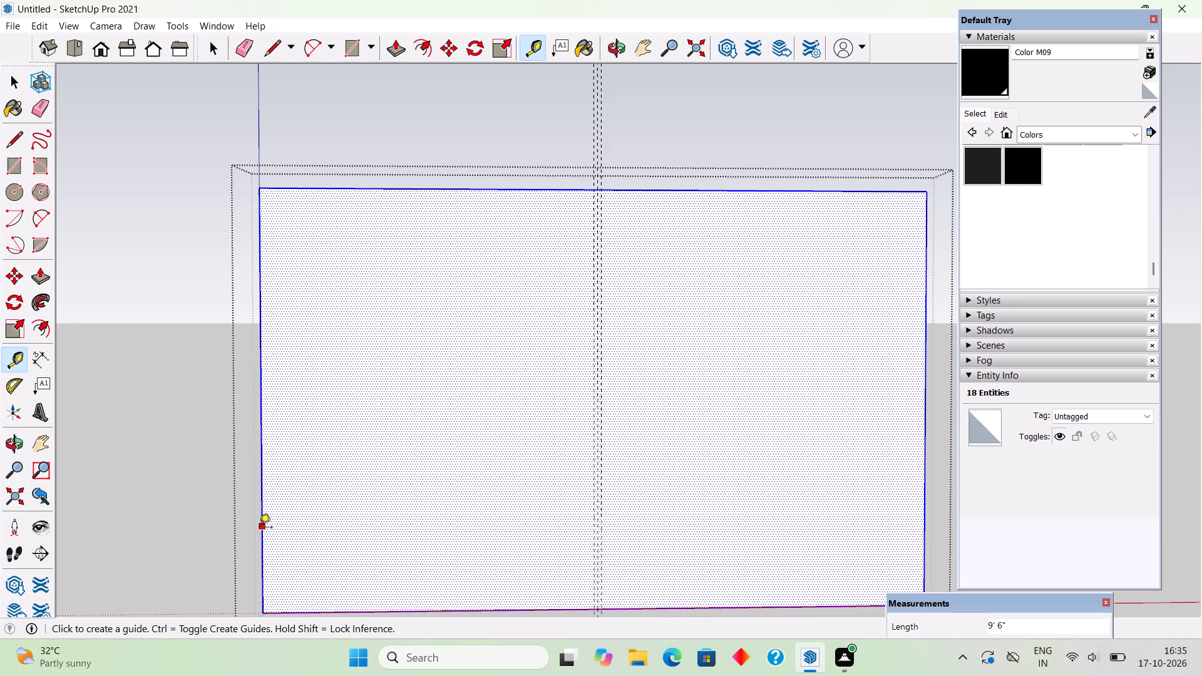
Place a vertical guide 1' in from the panel's outer-corner edge and a horizontal guide 1' above its base.
left_click(259, 528)
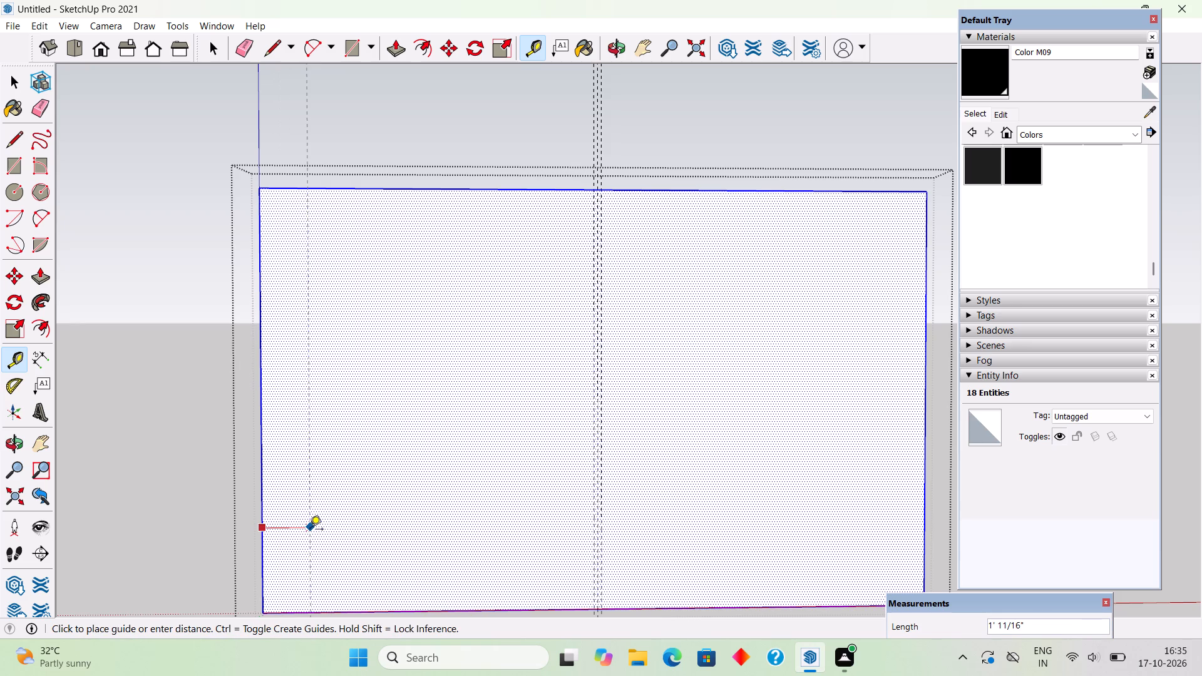
type("1'")
key("Return")
scroll(322, 520, "down", 3)
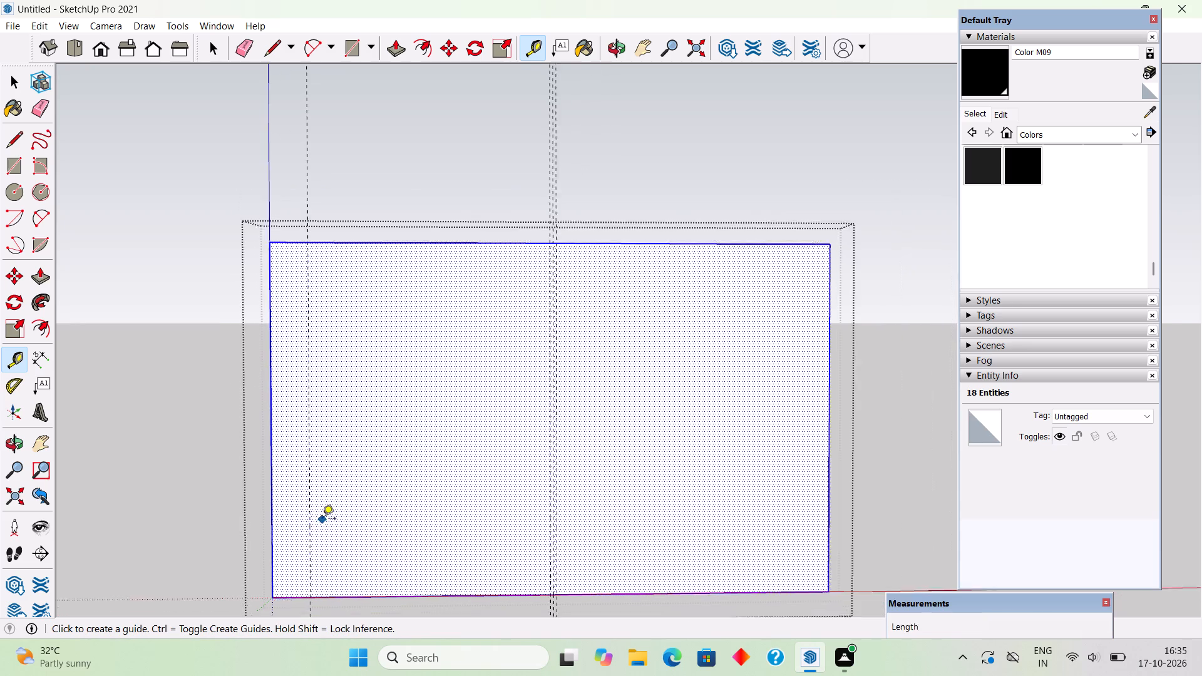
left_click(340, 590)
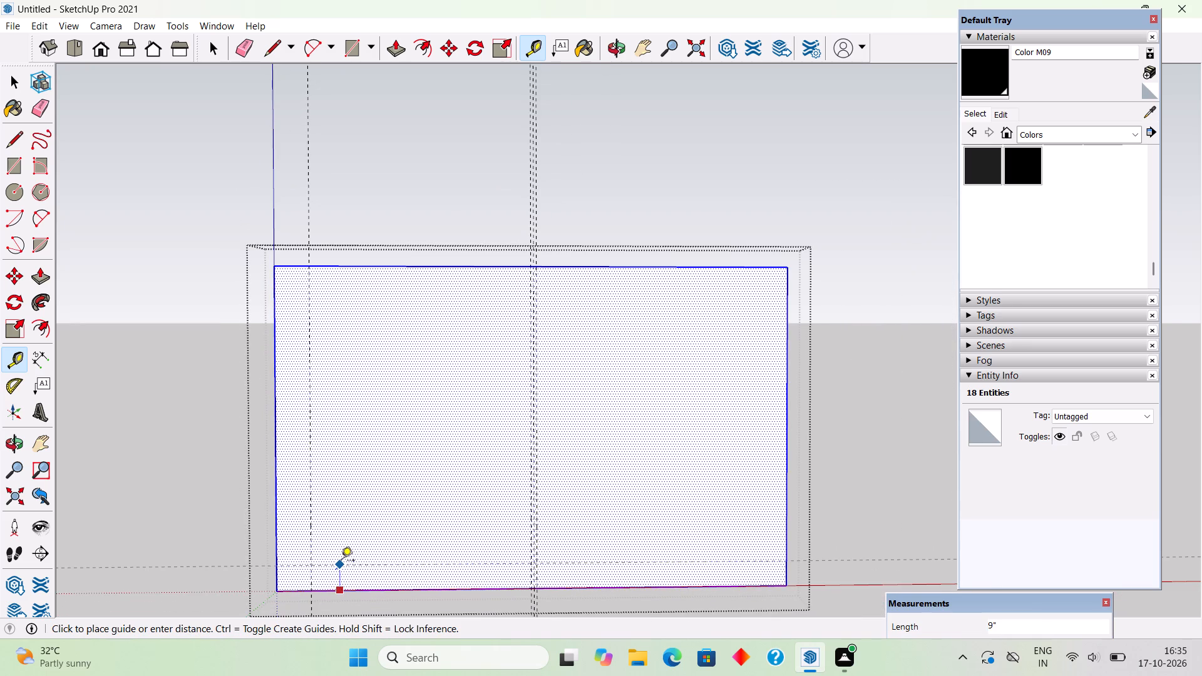
type("1'")
key("Return")
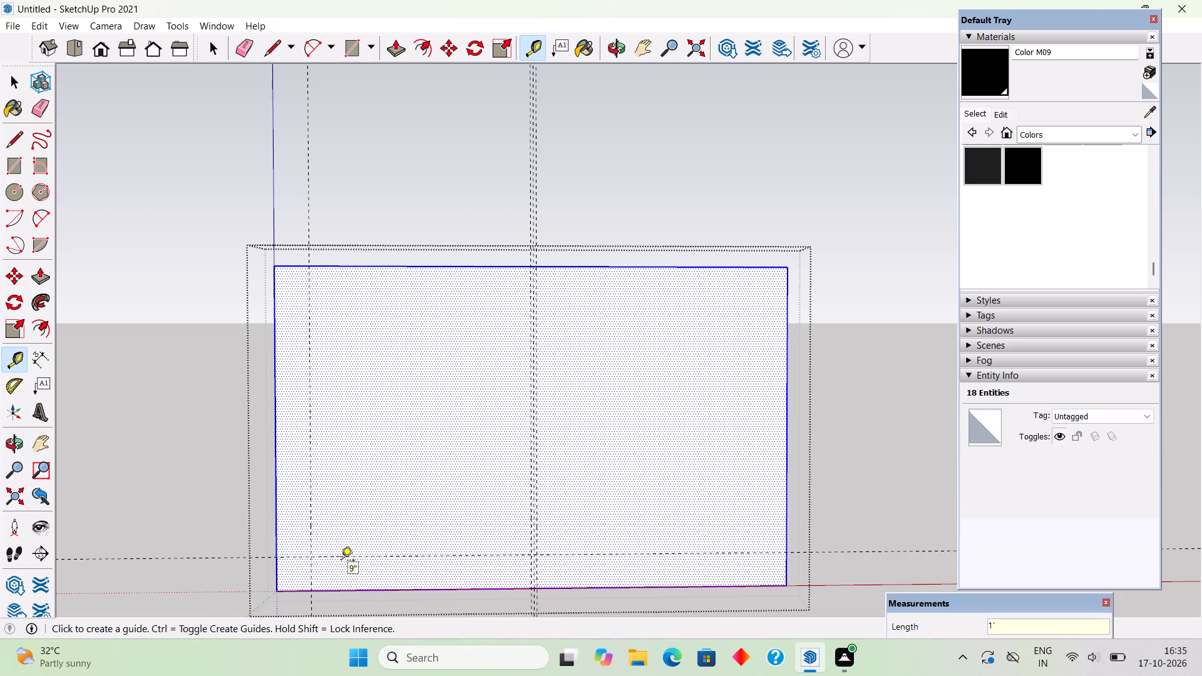
Add a vertical guide 1" inward from the 1' guide and another 2" beyond that one.
left_click(311, 526)
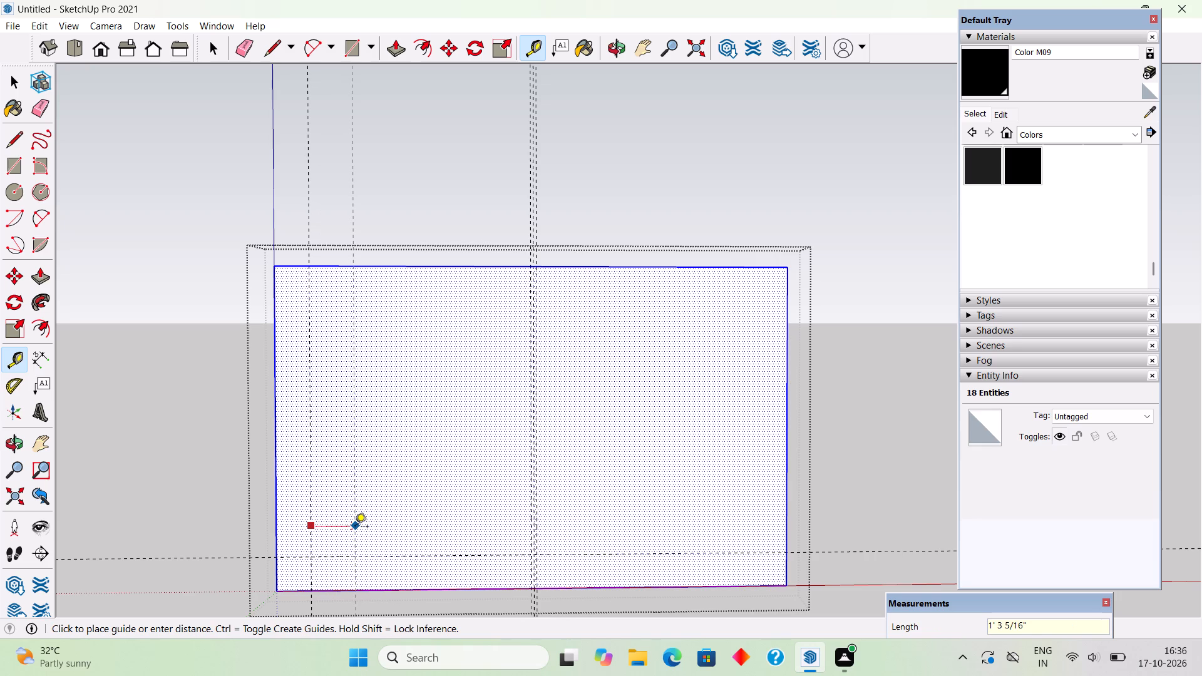
type("1\"")
key("Return")
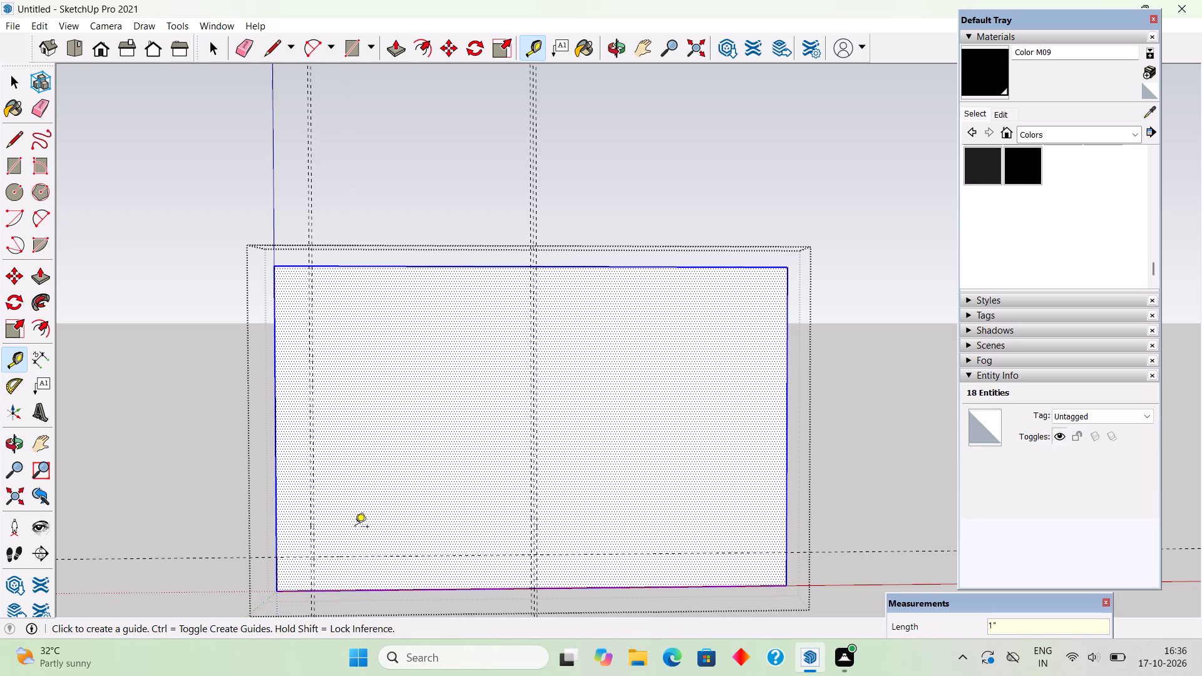
scroll(328, 489, "up", 6)
left_click(307, 498)
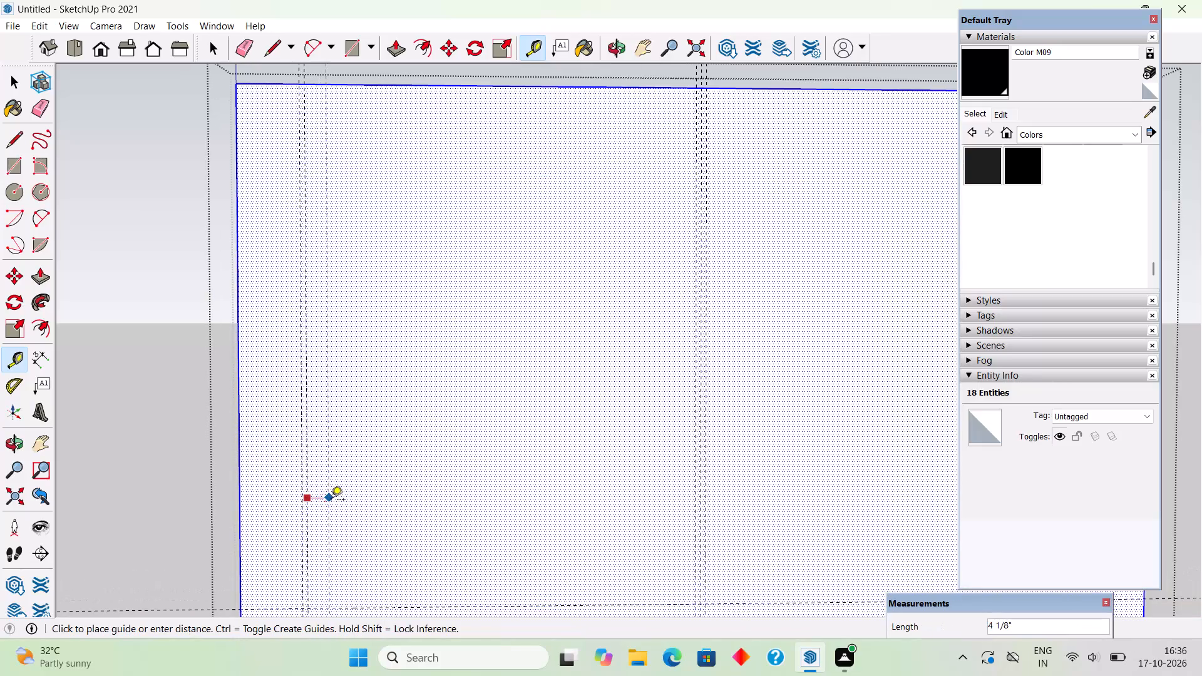
type("2\"")
key("Return")
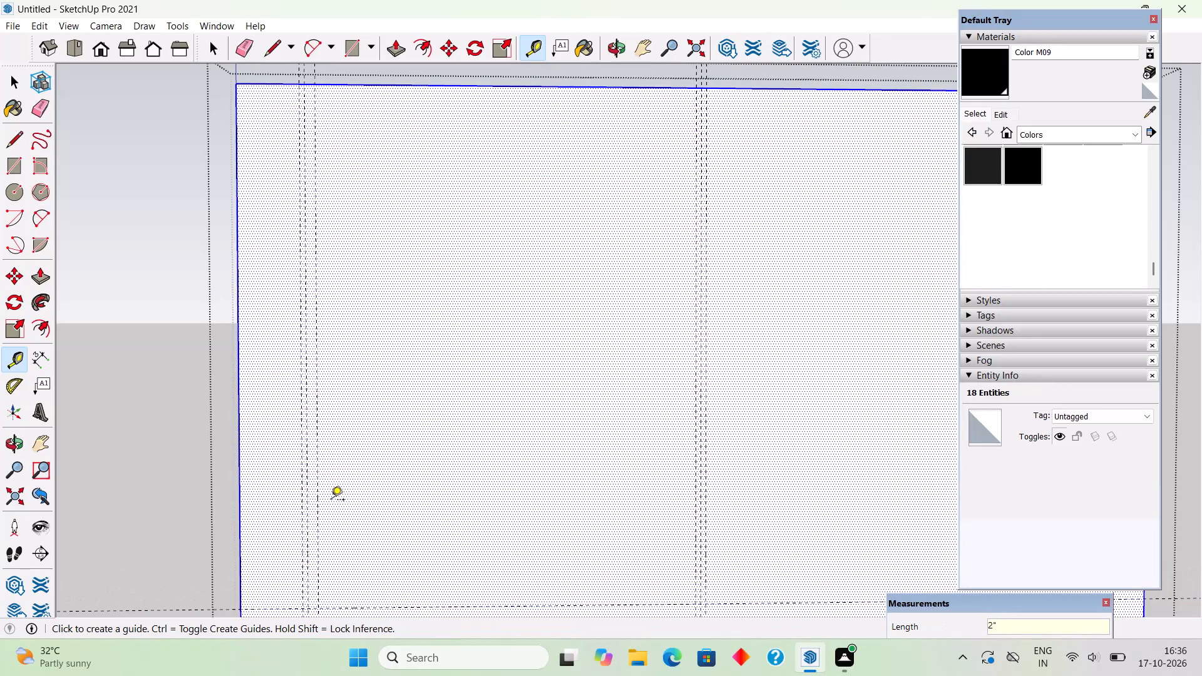
Copy the last two of the three vertical guides near the panel's outer-corner edge 4" inward, repeated five times.
key("space")
scroll(311, 535, "up", 2)
scroll(311, 536, "down", 5)
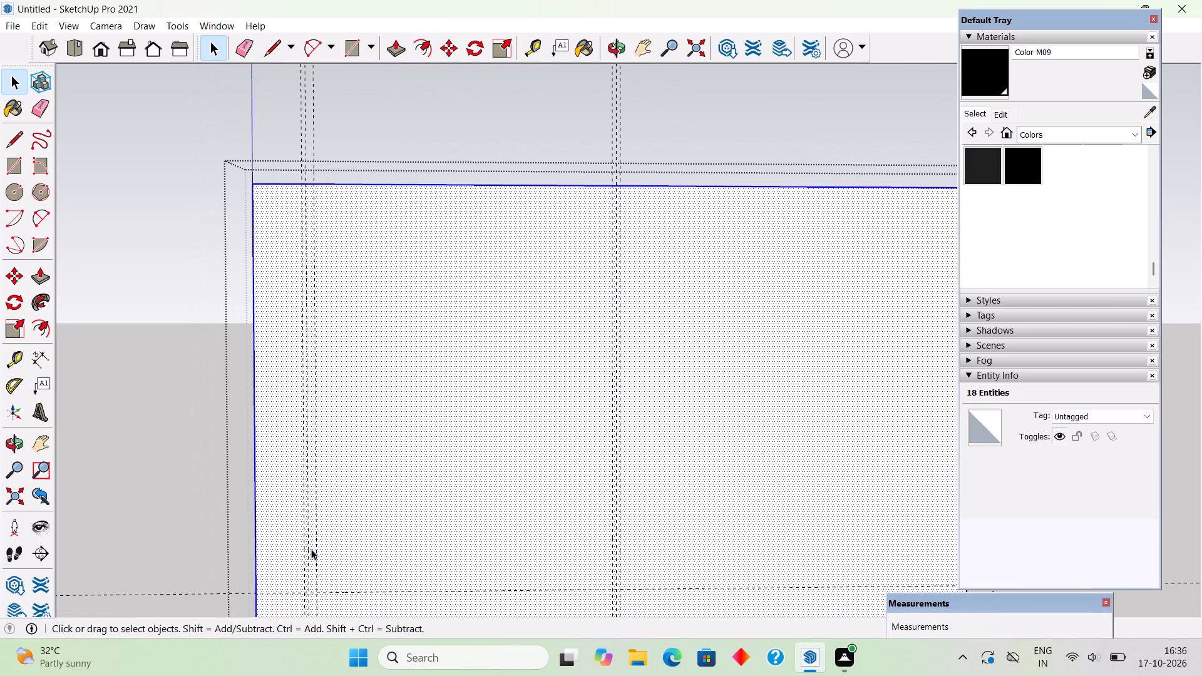
scroll(321, 542, "up", 3)
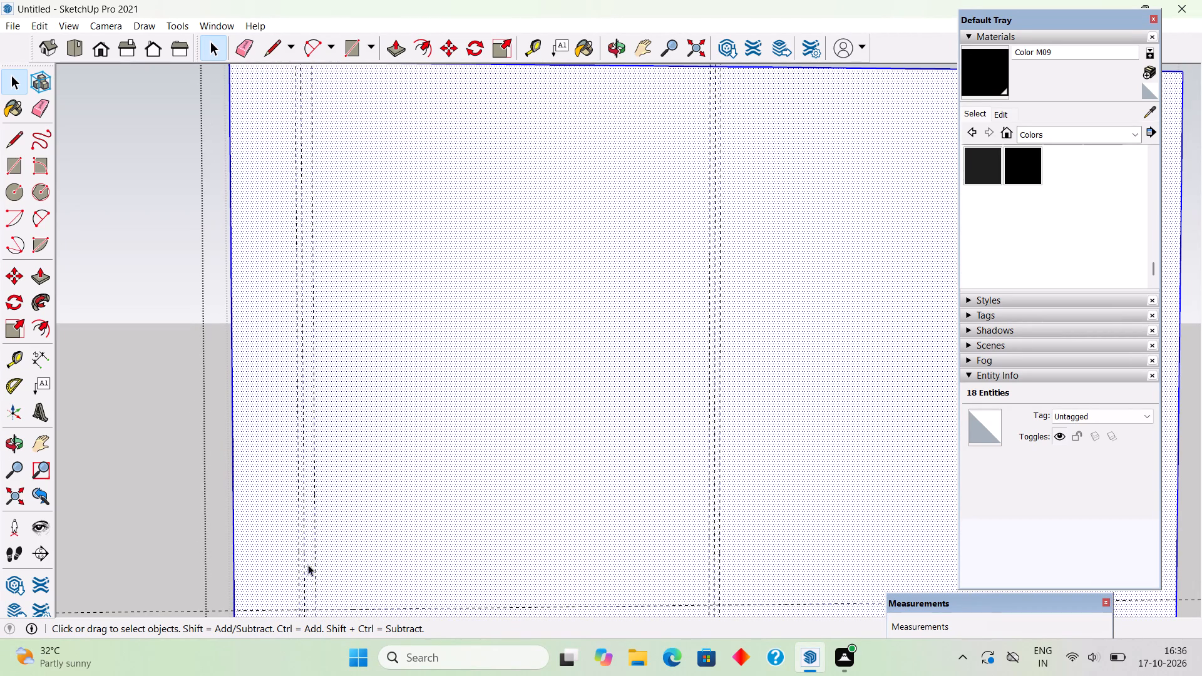
left_click(304, 581)
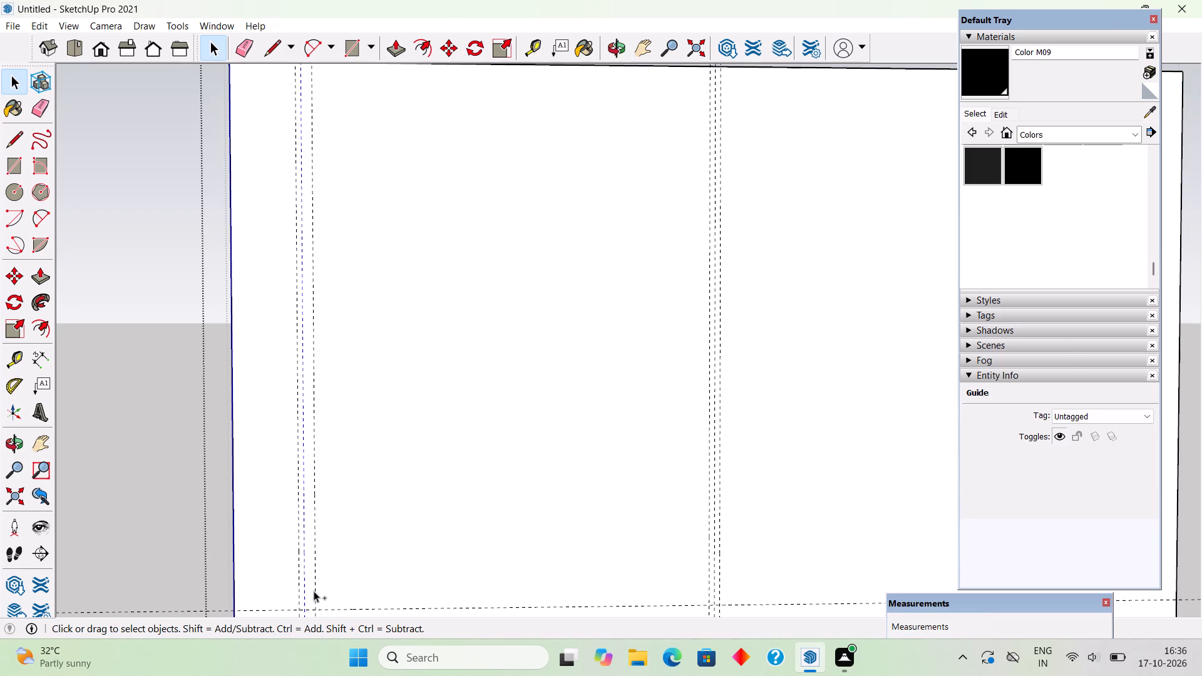
left_click(314, 591, "ctrl")
key("m")
left_click(314, 591)
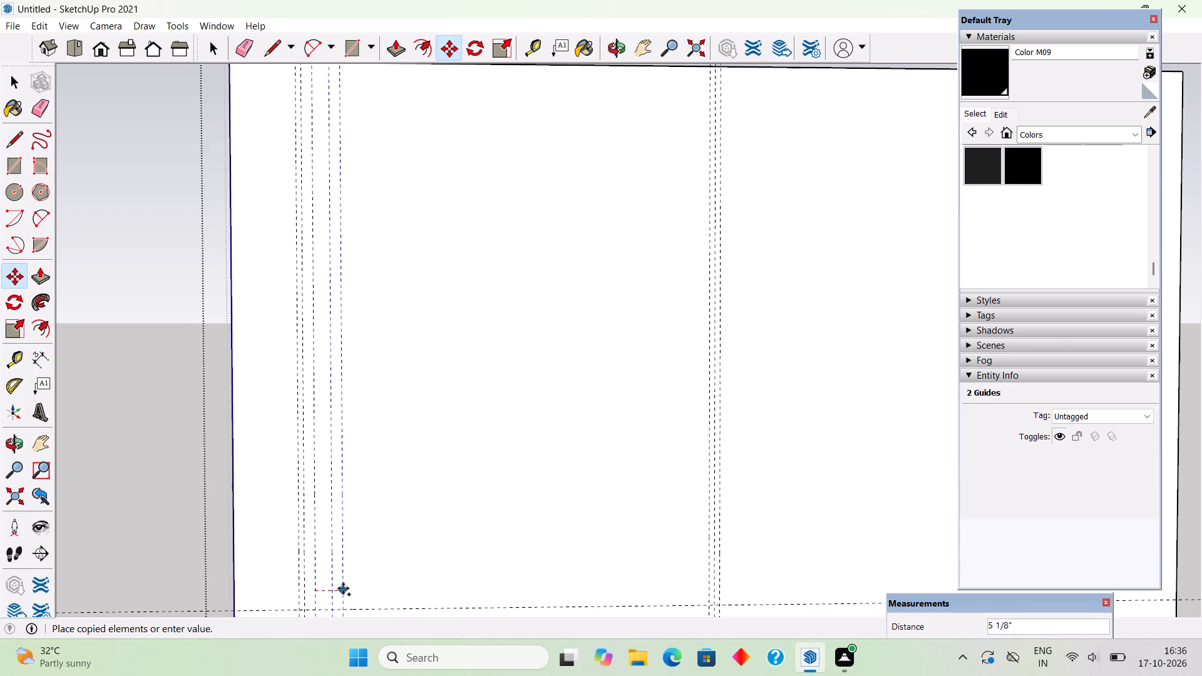
type("4\"")
key("Return")
key("x")
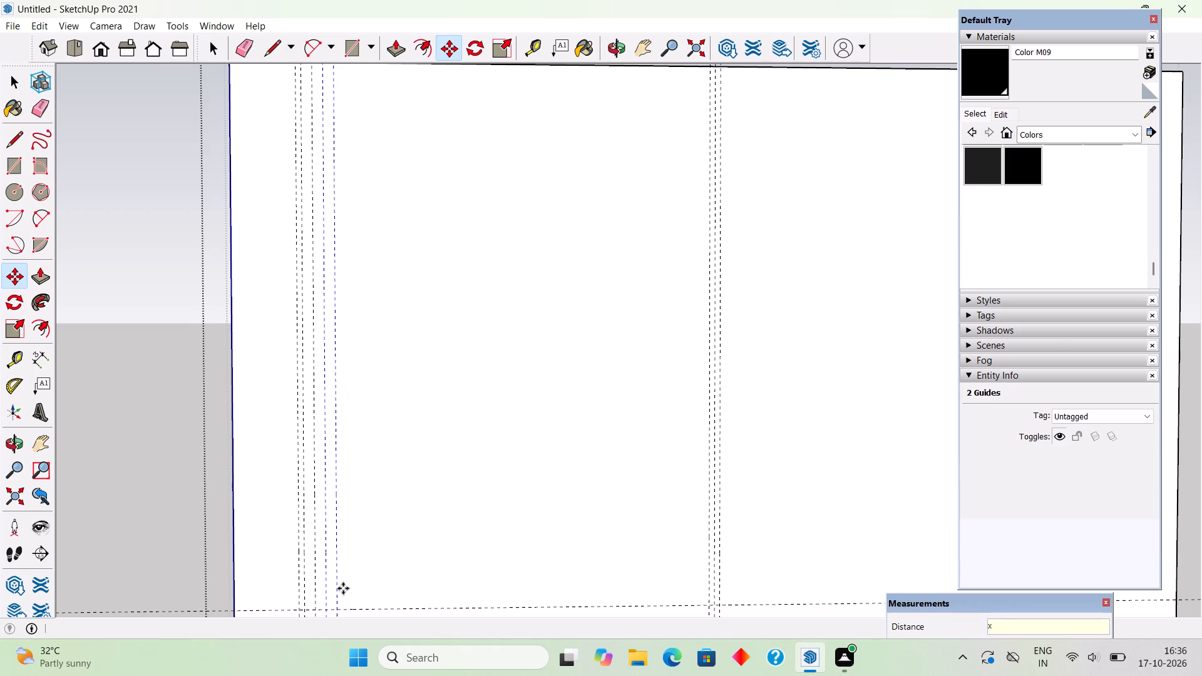
key("5")
key("Return")
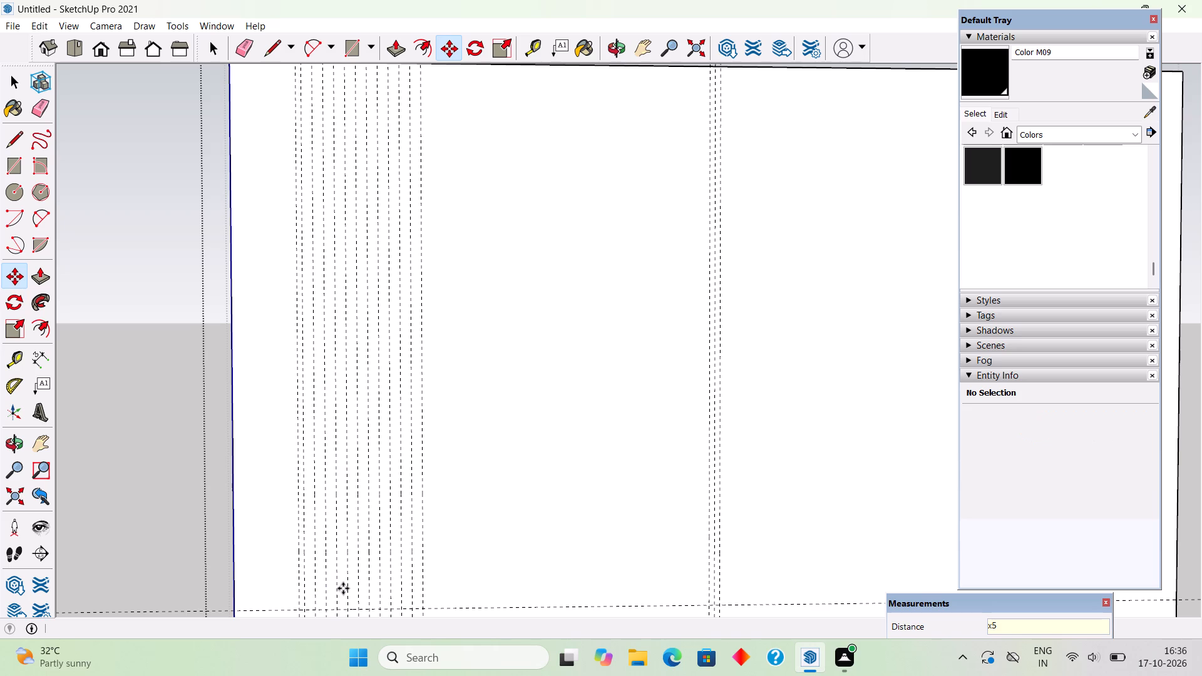
key("space")
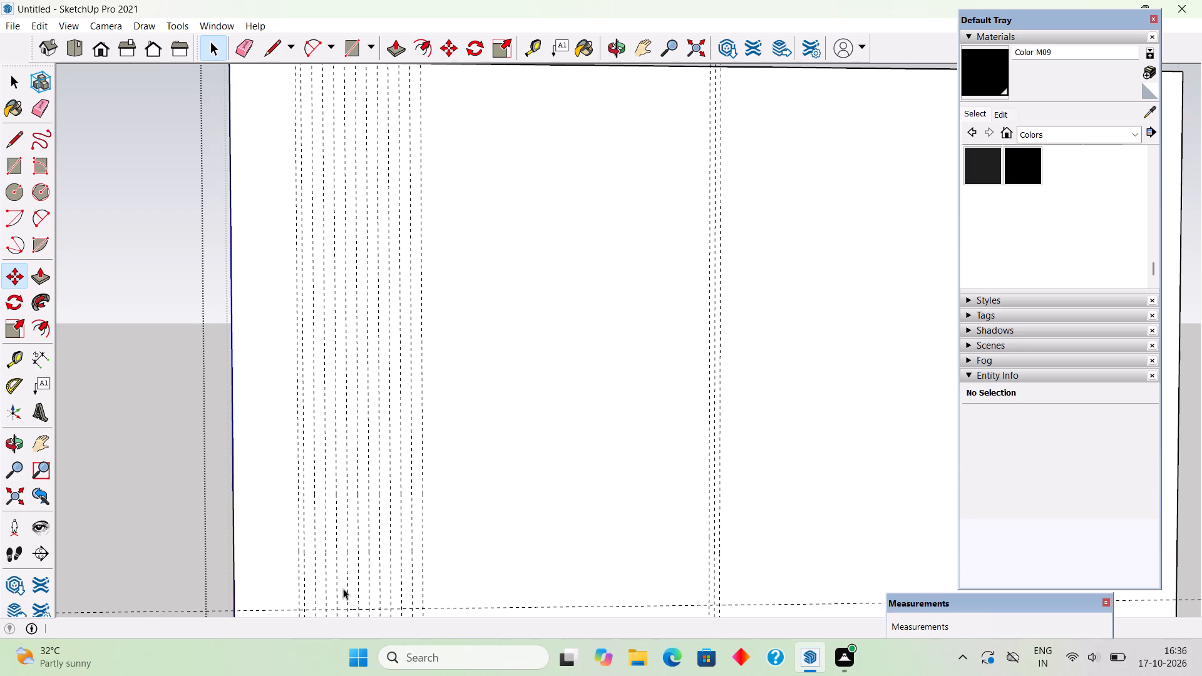
Outline an L-shaped border: line down the 1' guide, 1' 11" across the horizontal guide, and 1' down to the panel's base.
key("l")
scroll(343, 588, "down", 5)
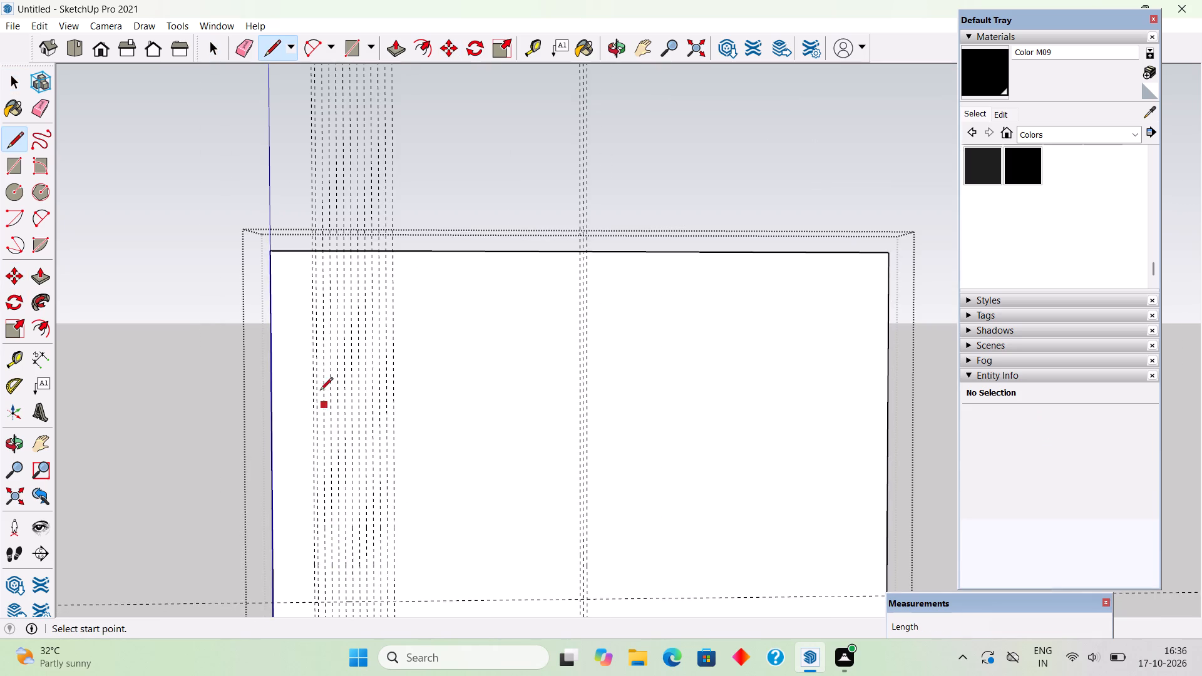
scroll(316, 354, "up", 7)
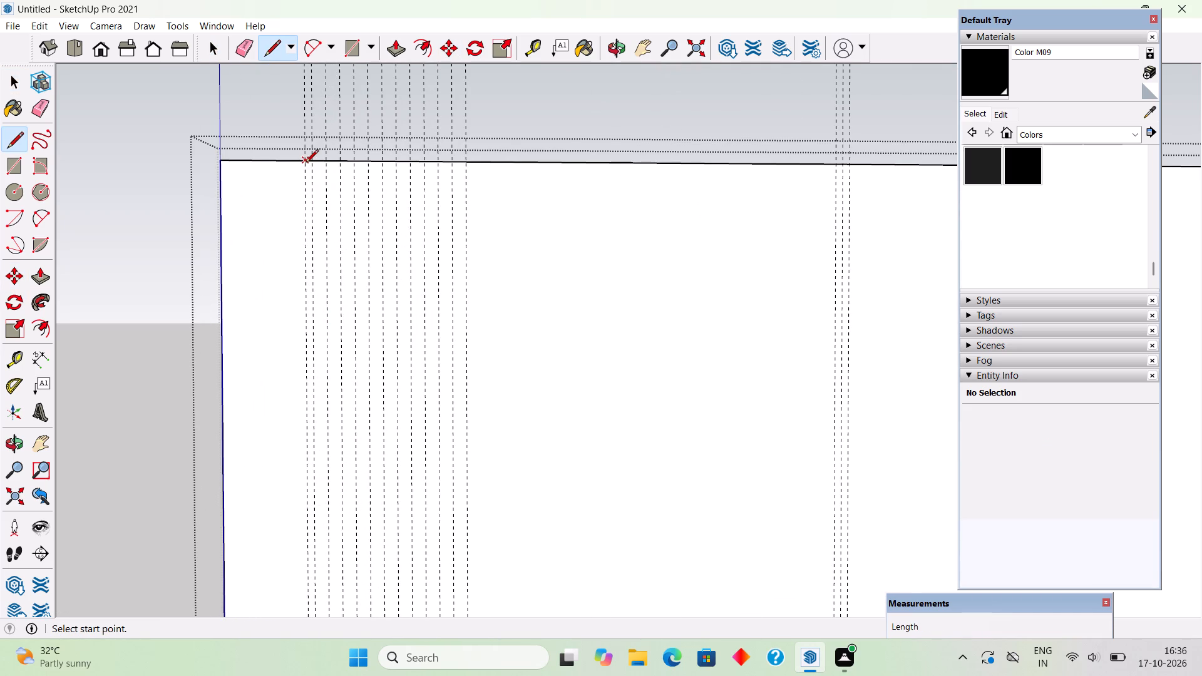
scroll(306, 163, "up", 3)
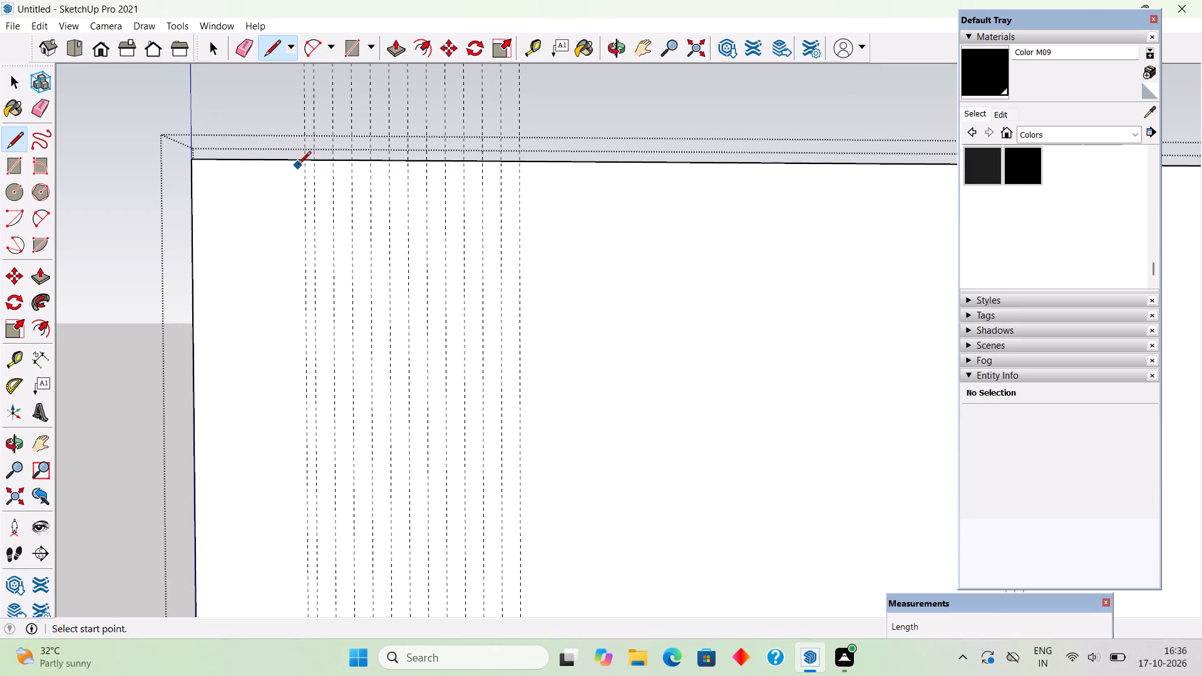
left_click(303, 162)
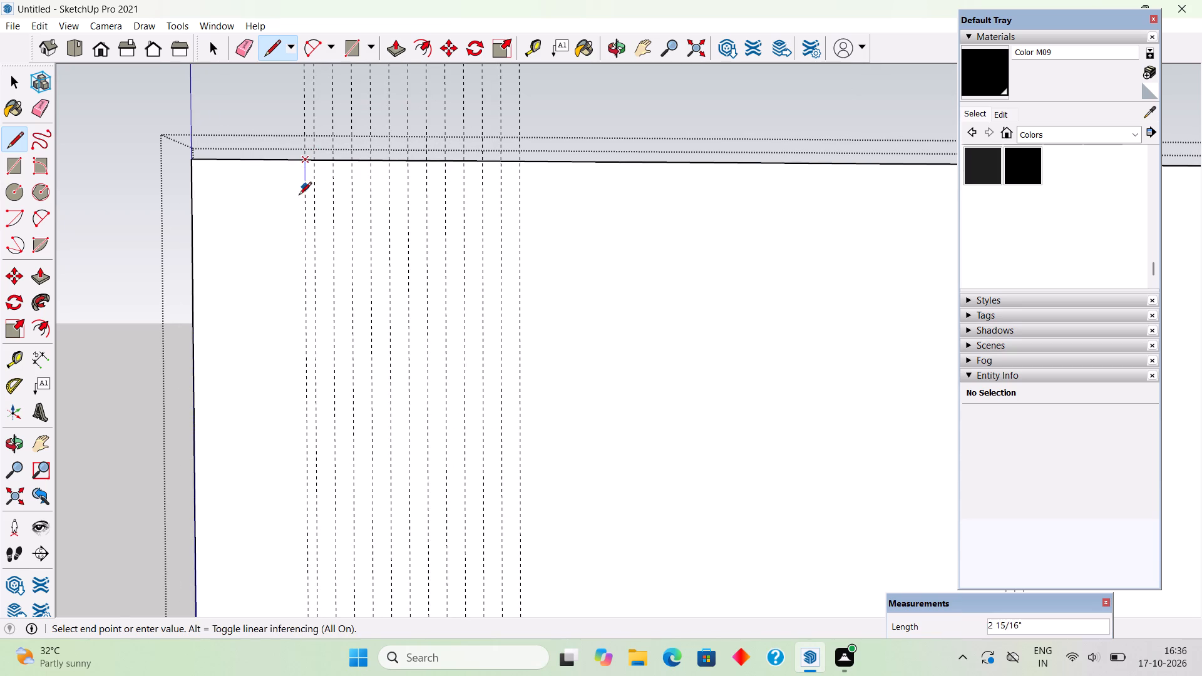
scroll(298, 210, "down", 11)
scroll(291, 554, "up", 4)
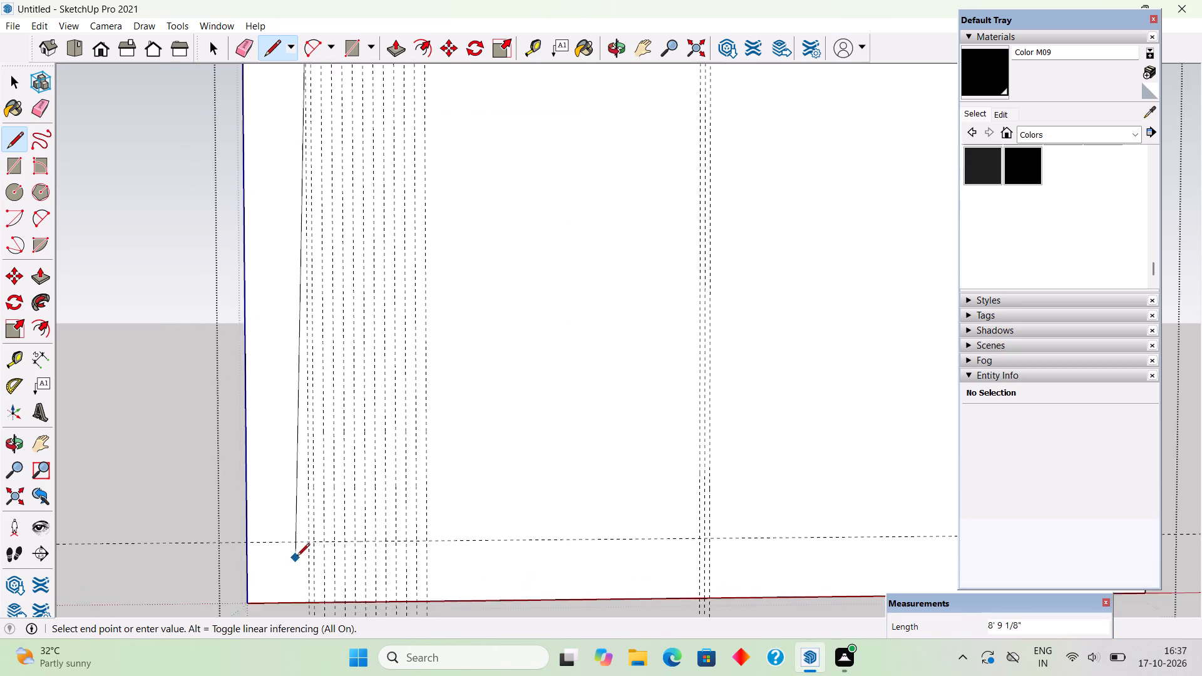
scroll(297, 557, "up", 6)
left_click(314, 535)
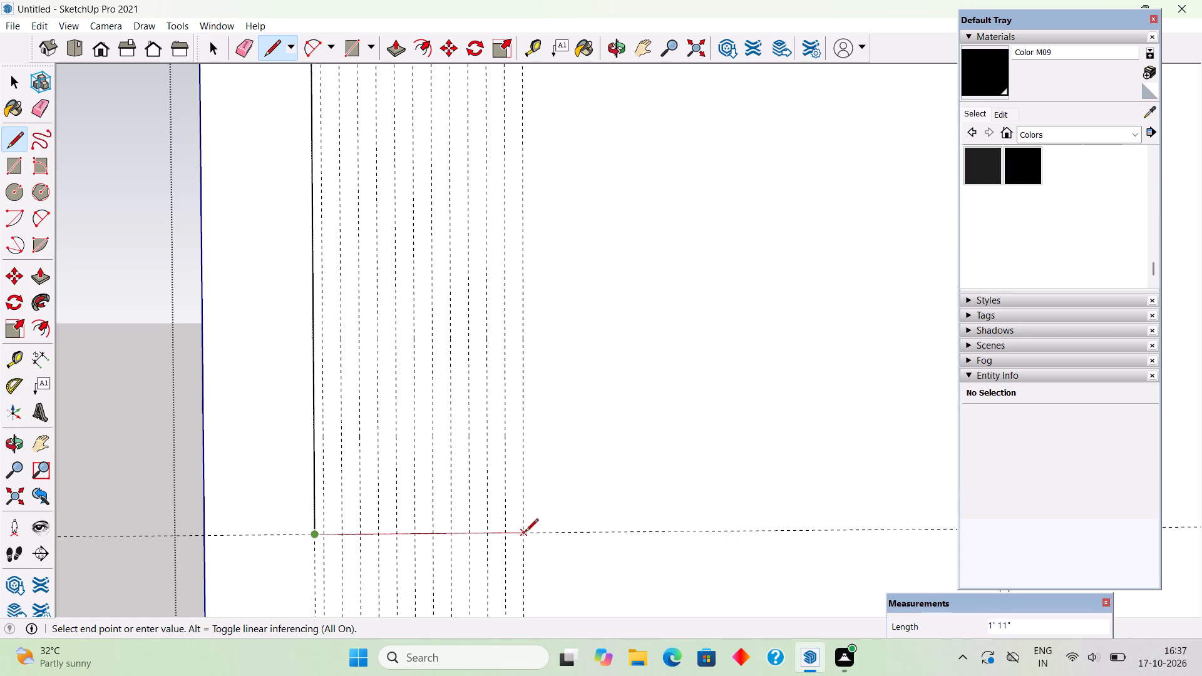
left_click(526, 533)
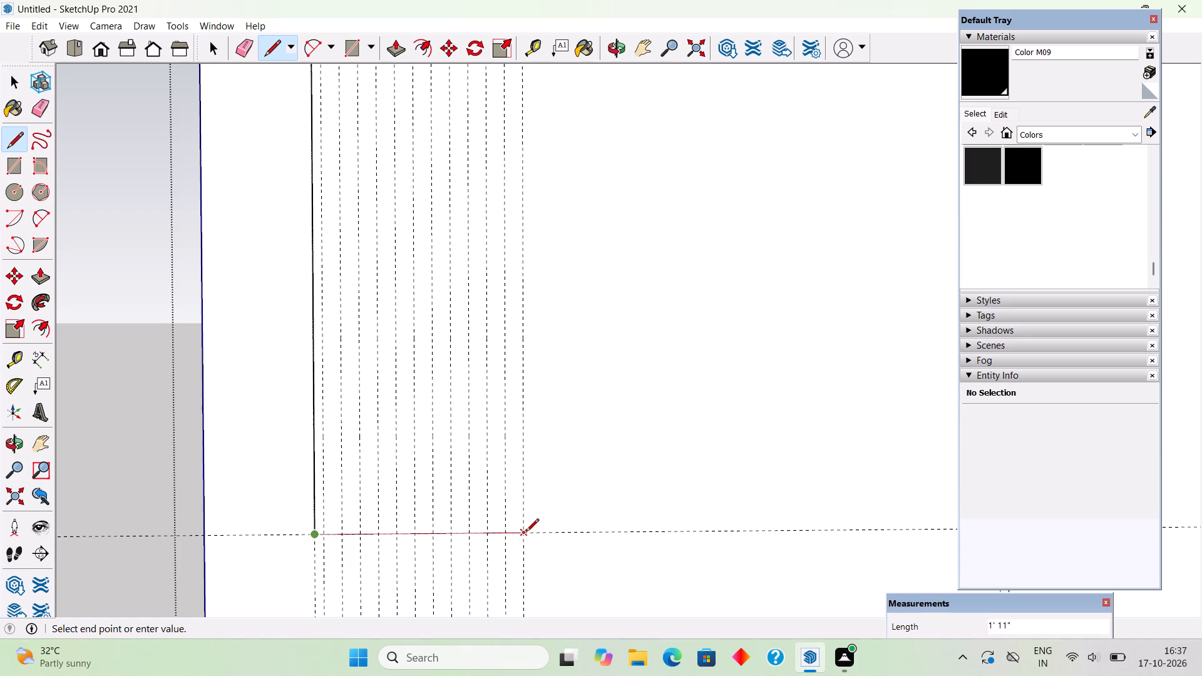
scroll(527, 546, "down", 4)
left_click(528, 607)
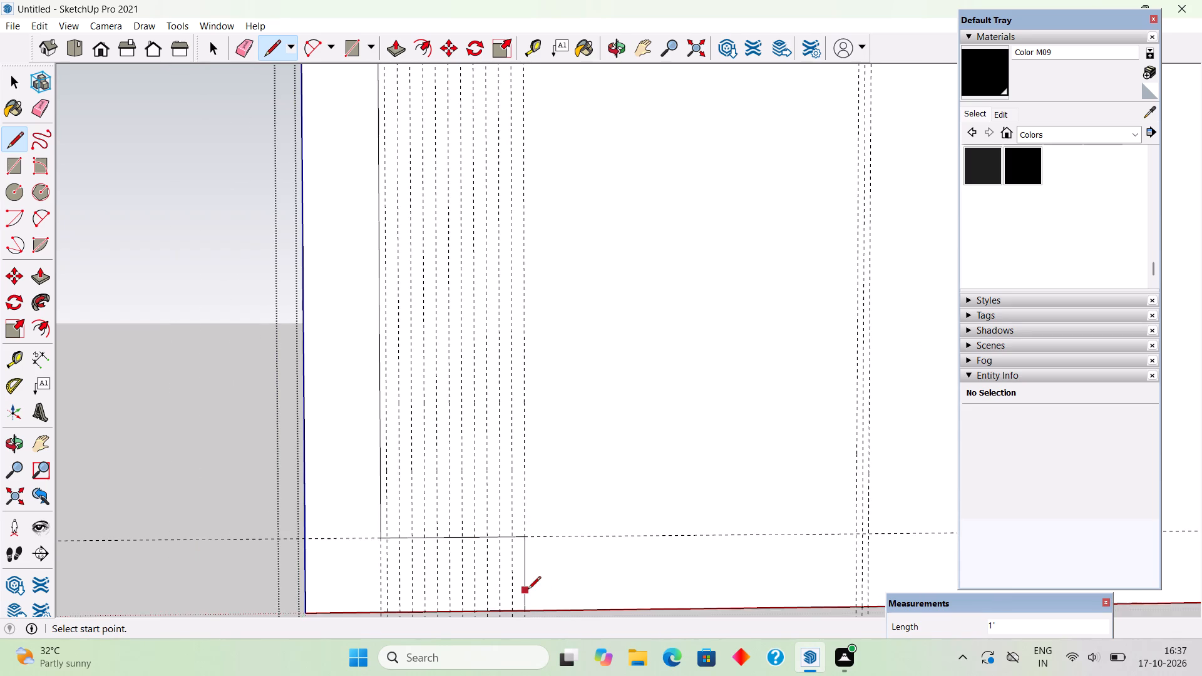
middle_click_drag(530, 614, 533, 658)
scroll(533, 658, "down", 5)
scroll(494, 475, "down", 5)
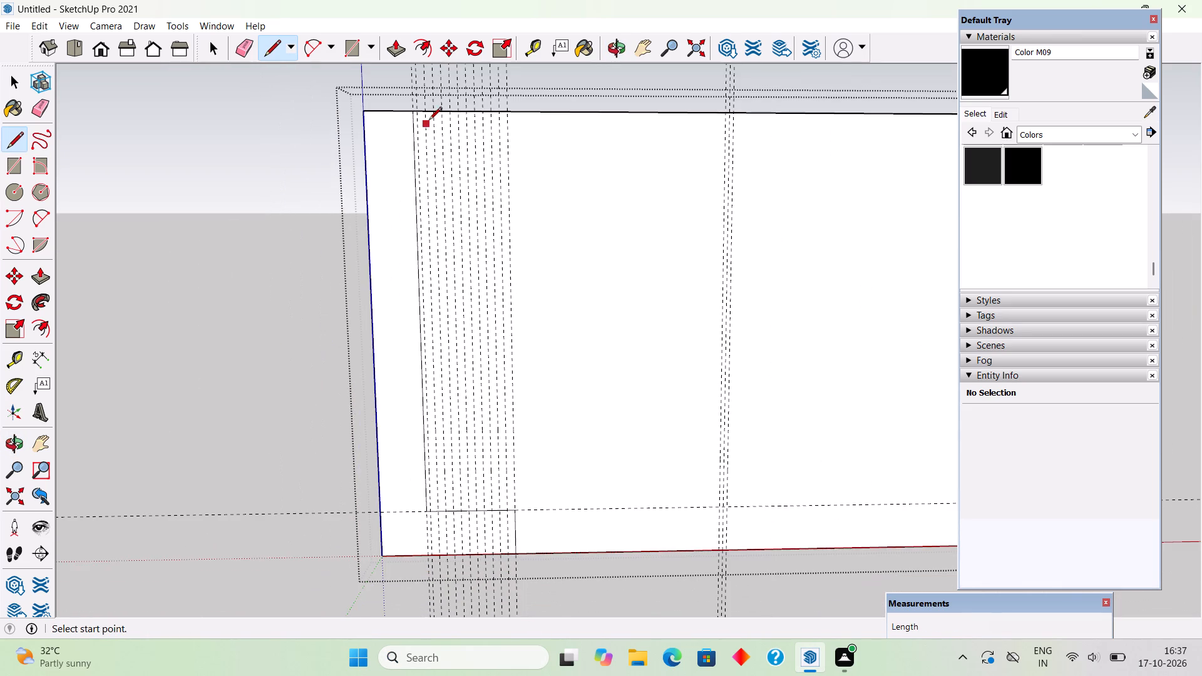
Draw two slat rectangles, each 2" by 8' 6", in the first two 2" guide bays between the panel's top edge and horizontal guide.
scroll(433, 91, "up", 4)
key("r")
scroll(414, 125, "up", 4)
left_click(411, 121)
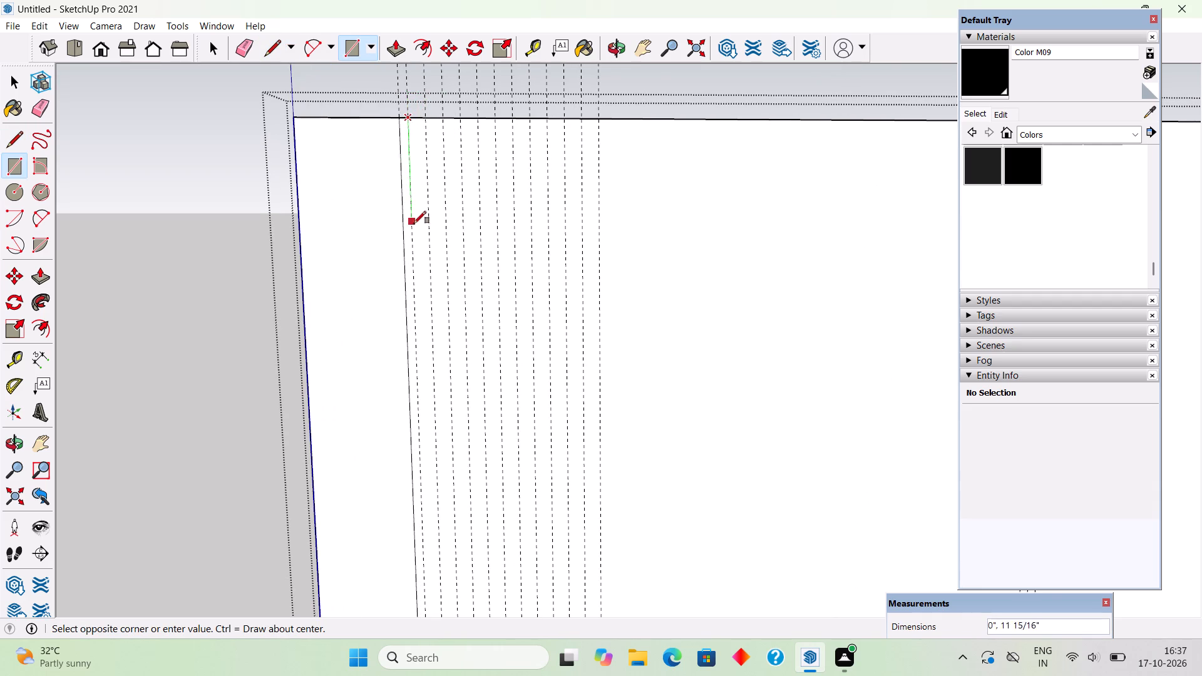
scroll(414, 226, "down", 9)
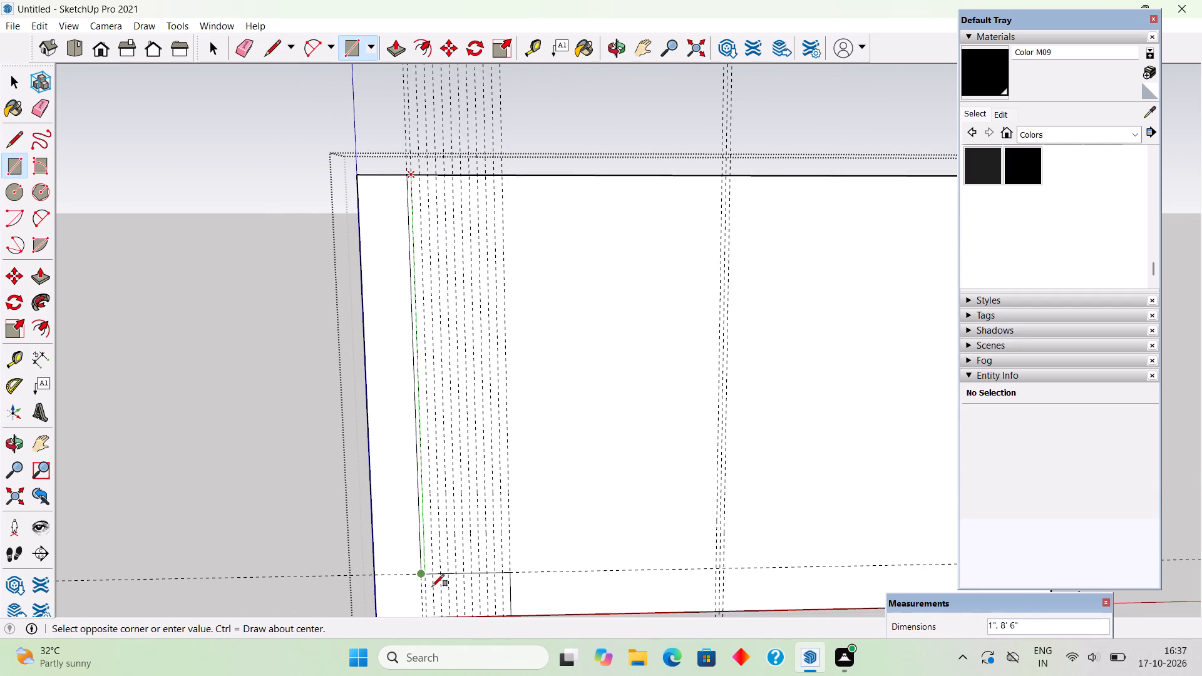
scroll(433, 587, "up", 4)
left_click(436, 570)
scroll(436, 570, "down", 4)
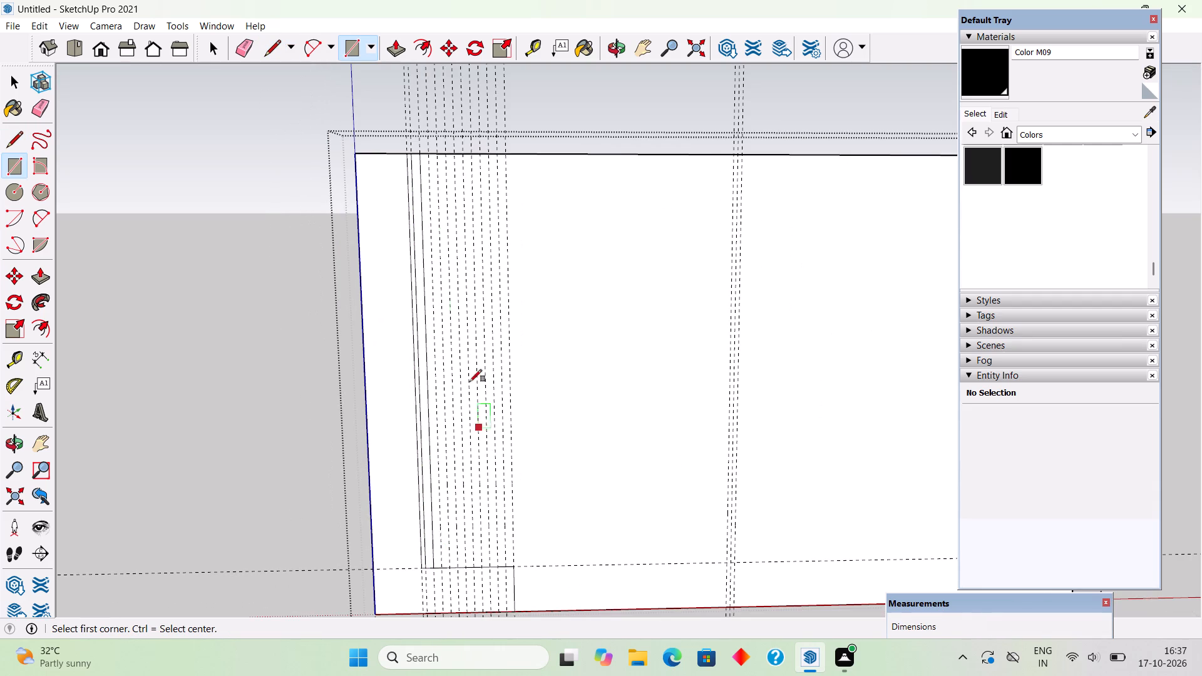
scroll(437, 146, "up", 6)
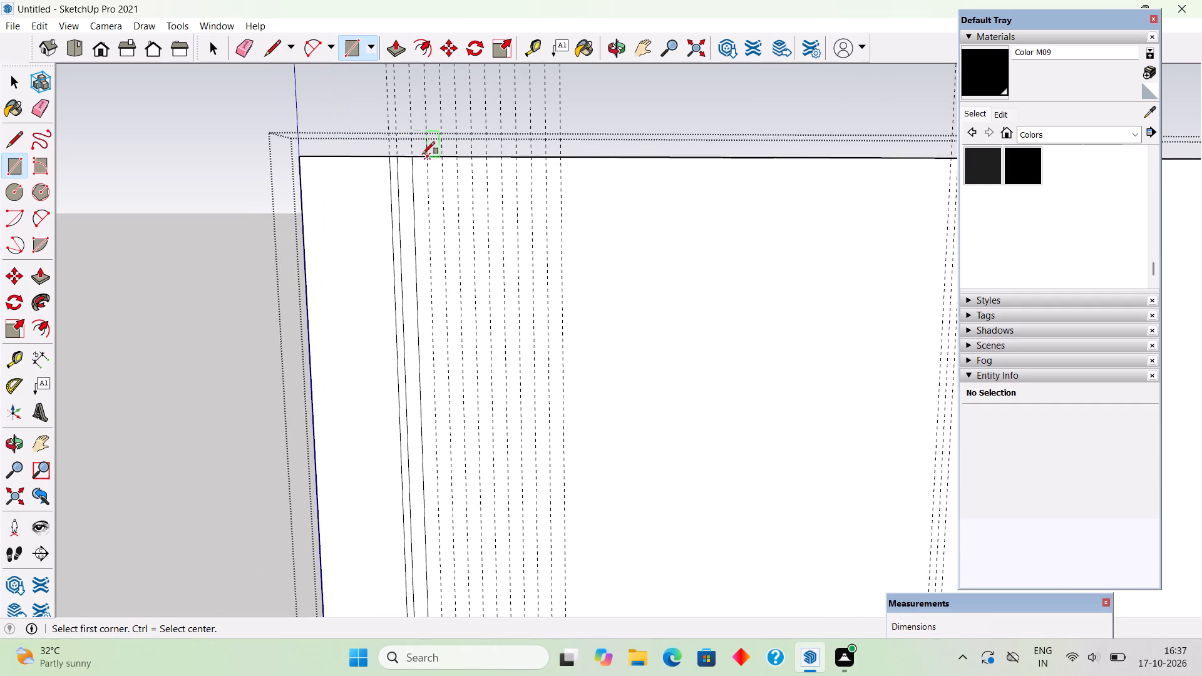
scroll(423, 154, "up", 2)
left_click(428, 156)
scroll(451, 188, "down", 4)
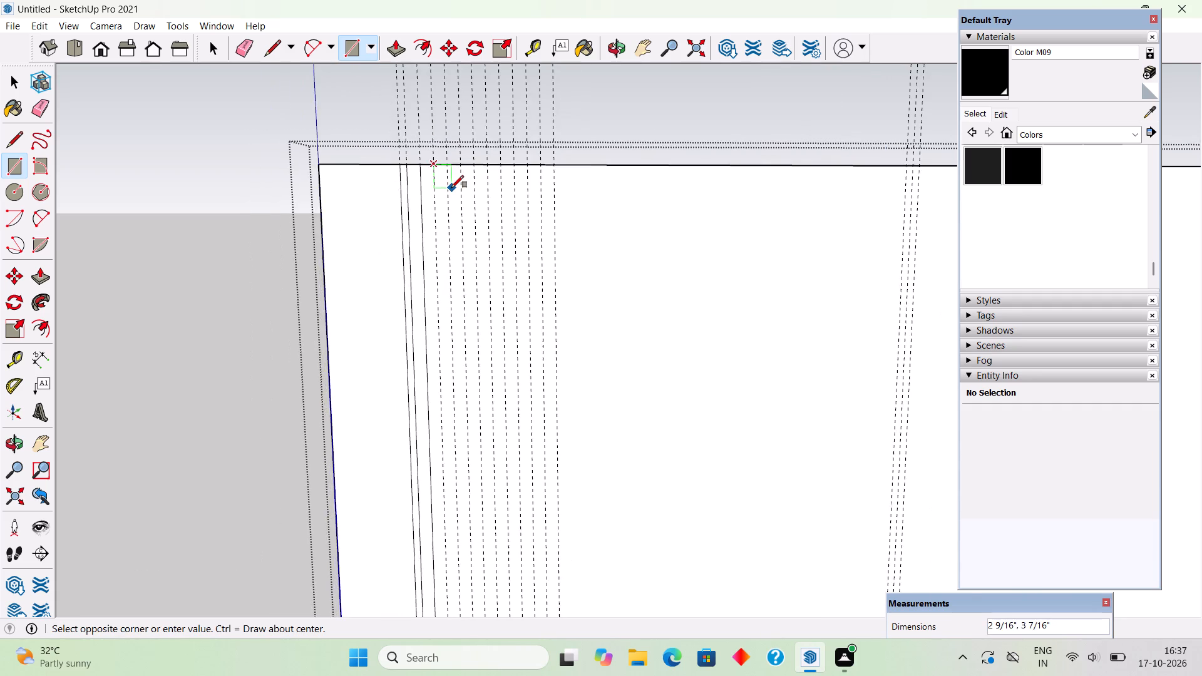
scroll(451, 188, "down", 5)
scroll(456, 547, "up", 4)
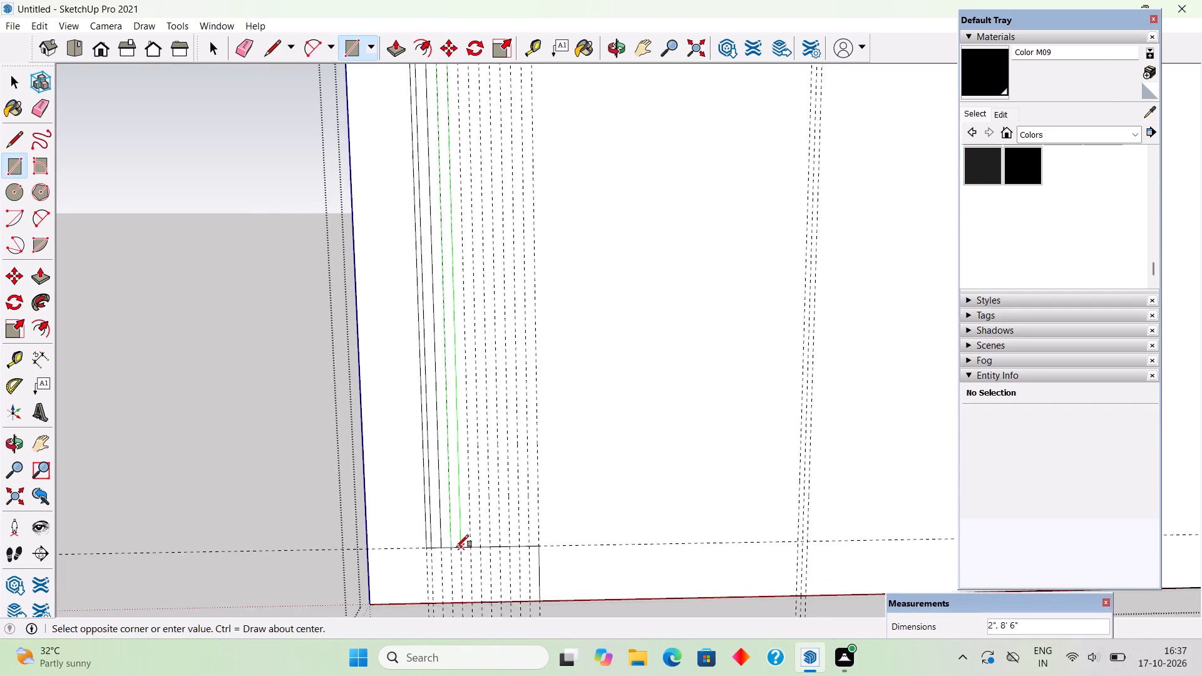
left_click(460, 548)
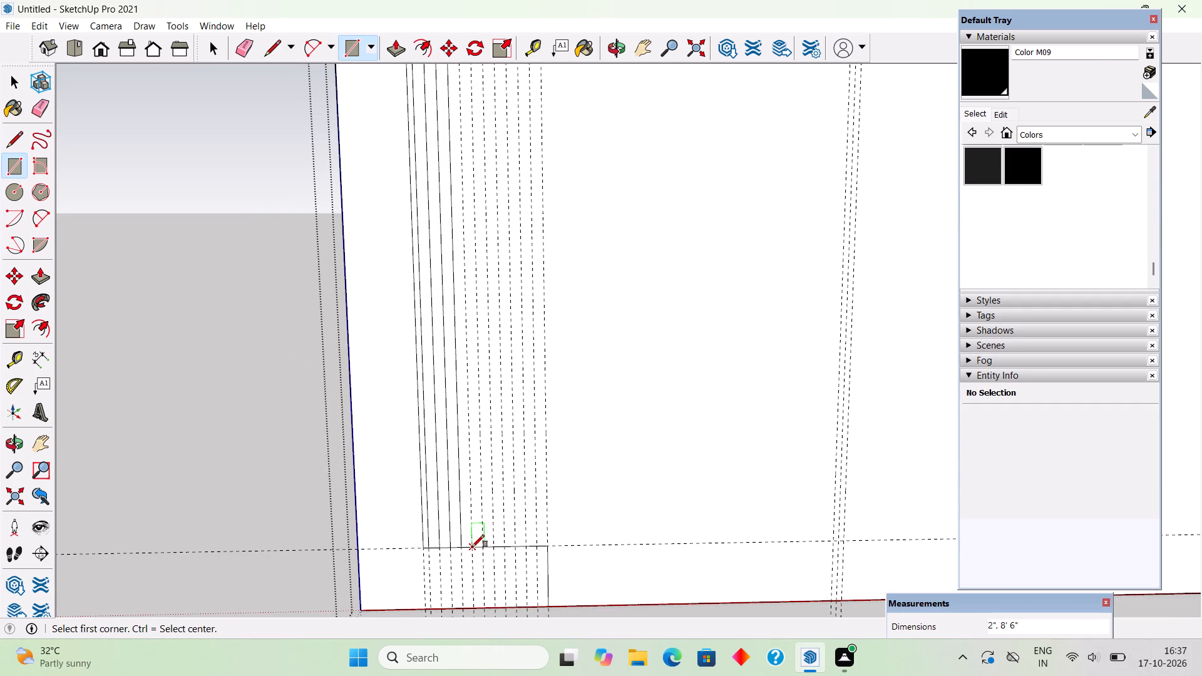
Draw two more slat rectangles, each 2" by 8' 6", in the third and fourth 2" guide bays.
left_click(472, 547)
scroll(482, 532, "down", 5)
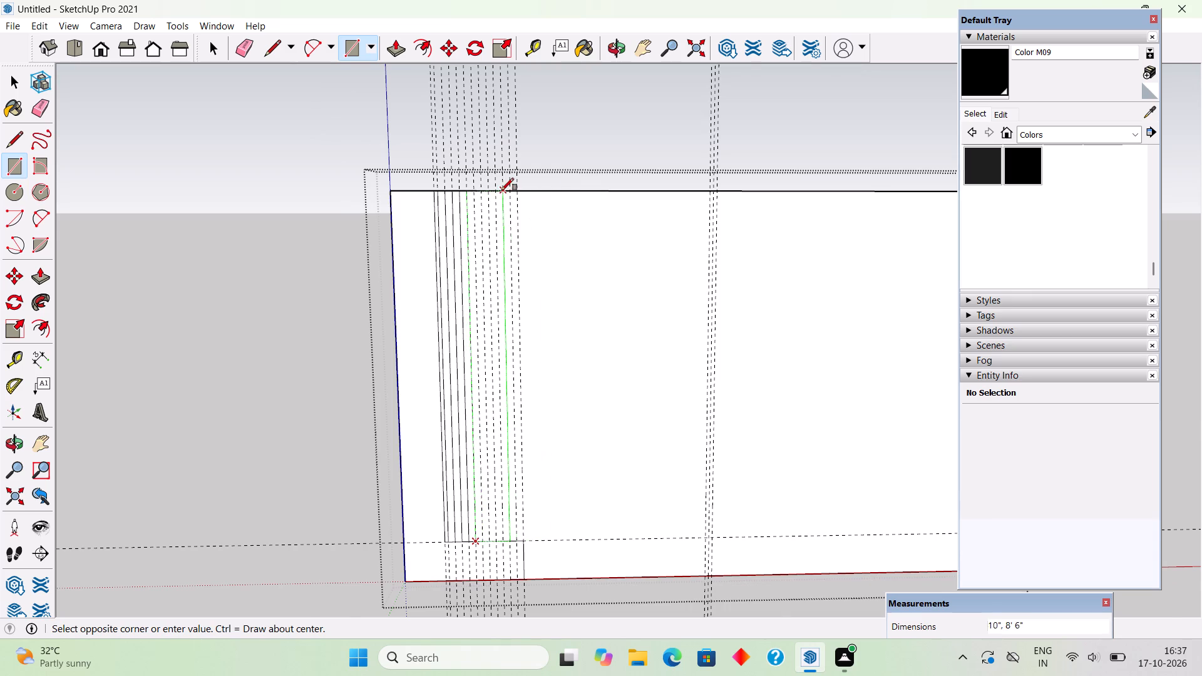
scroll(488, 190, "up", 7)
left_click(470, 189)
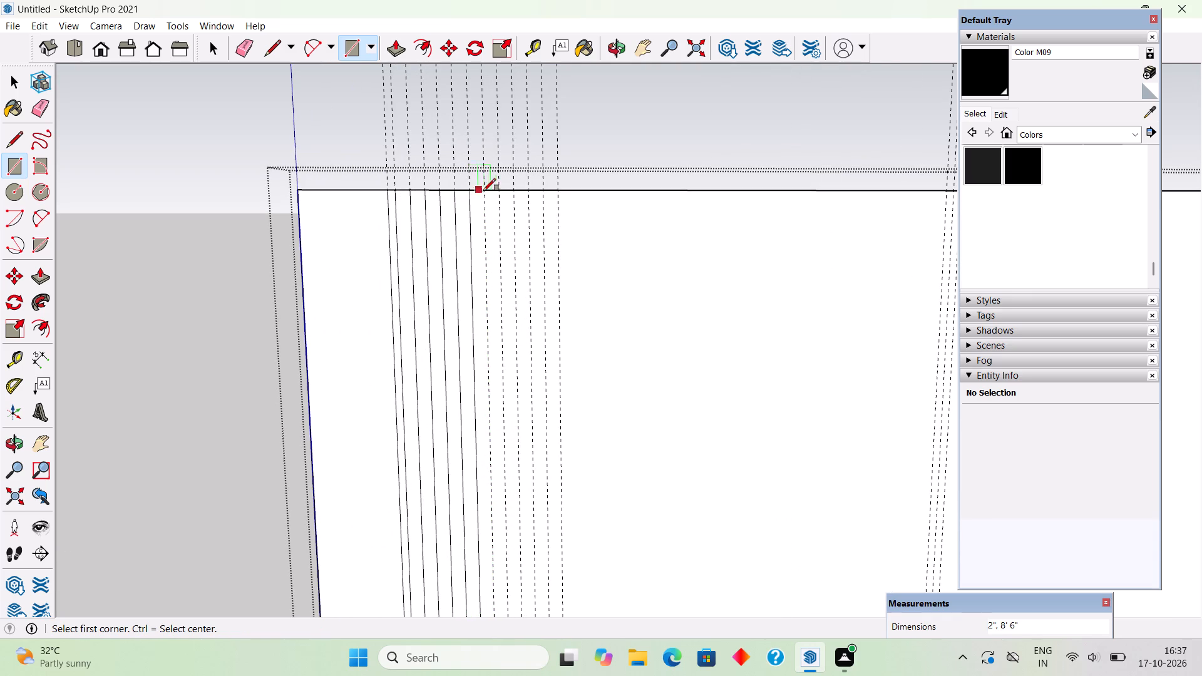
left_click(486, 192)
scroll(517, 231, "down", 5)
scroll(499, 397, "down", 3)
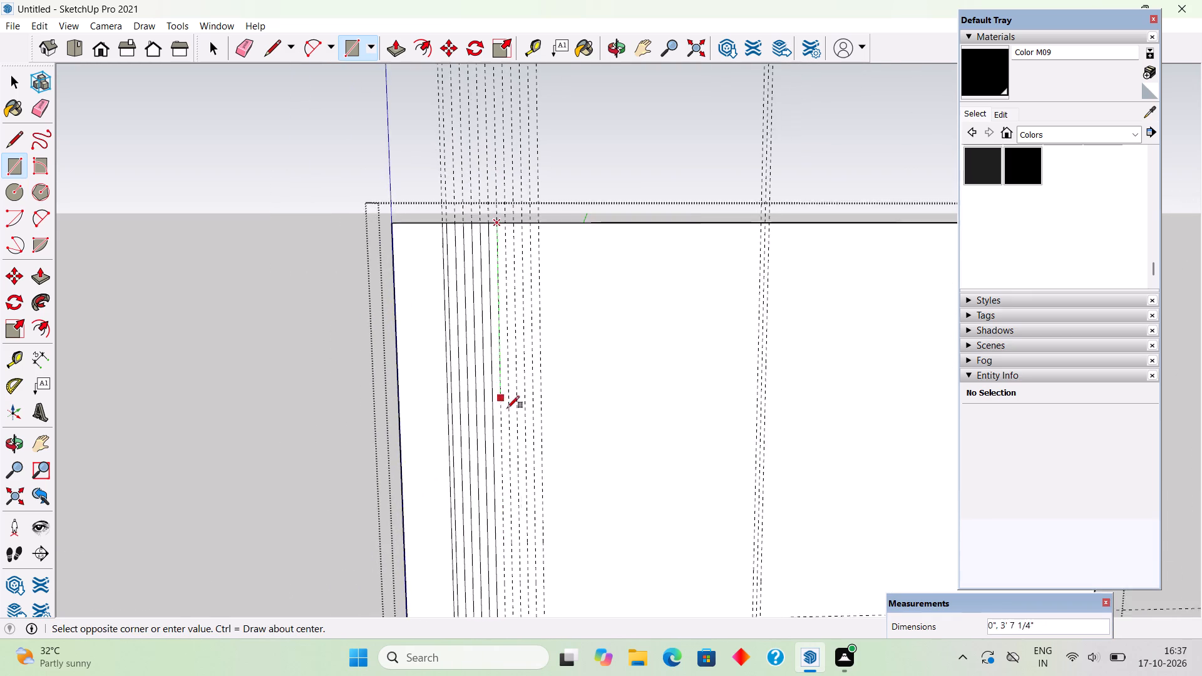
scroll(507, 408, "down", 1)
scroll(507, 558, "up", 8)
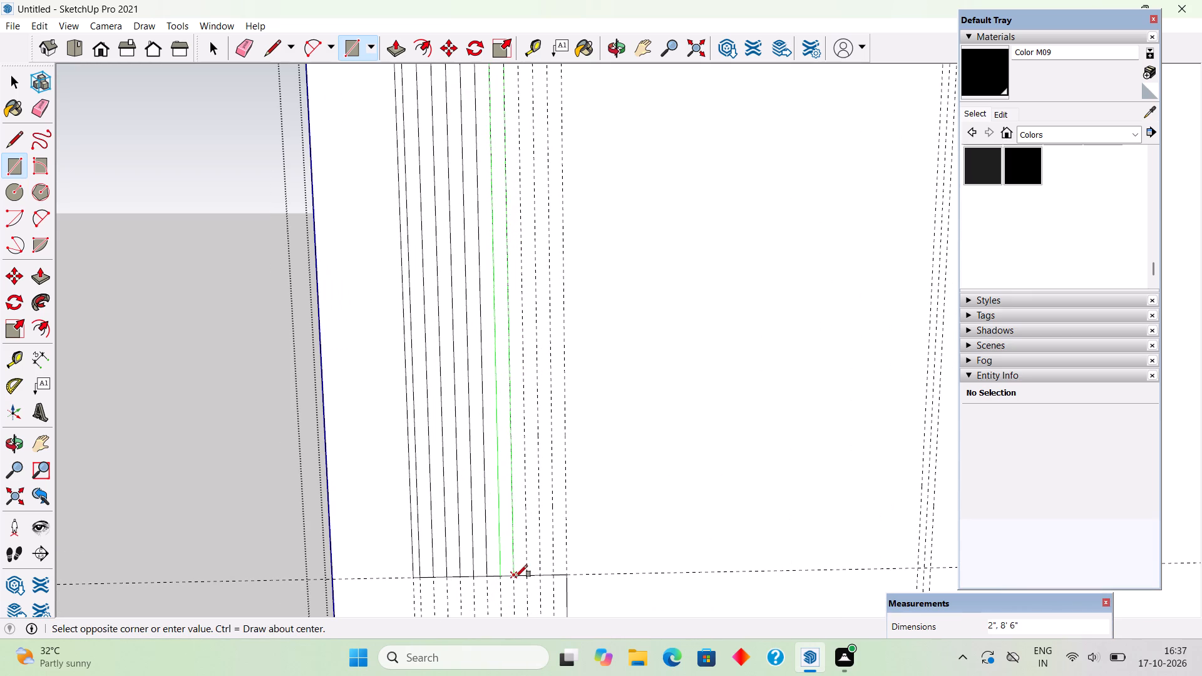
left_click(515, 577)
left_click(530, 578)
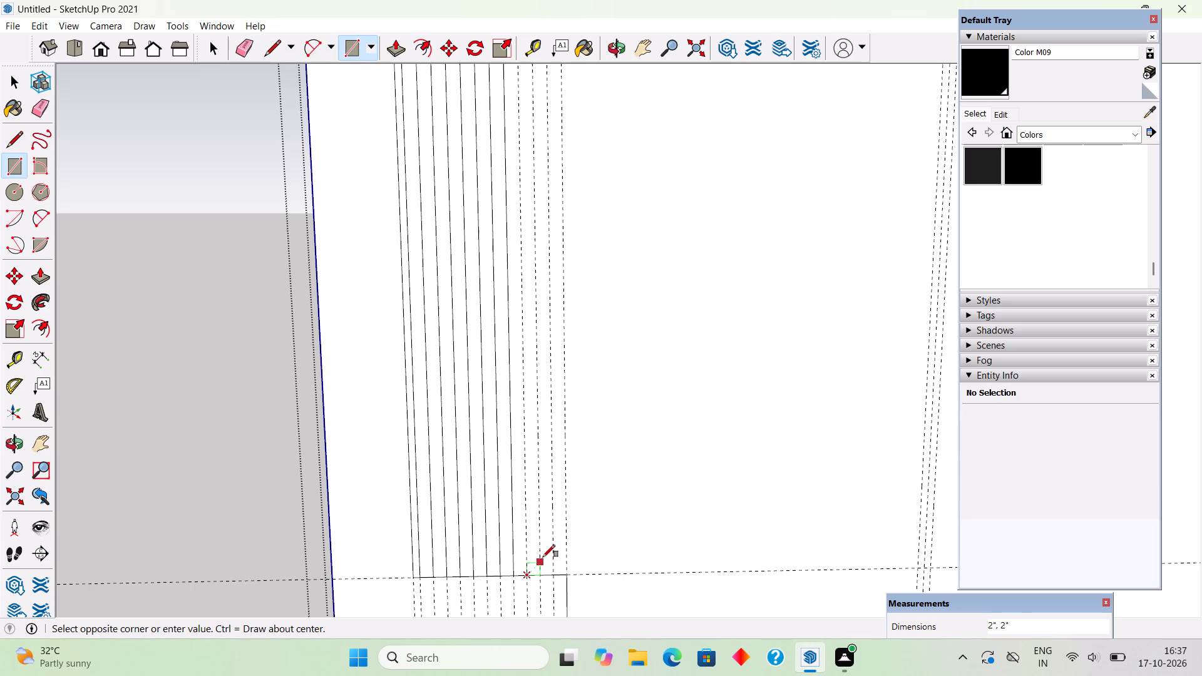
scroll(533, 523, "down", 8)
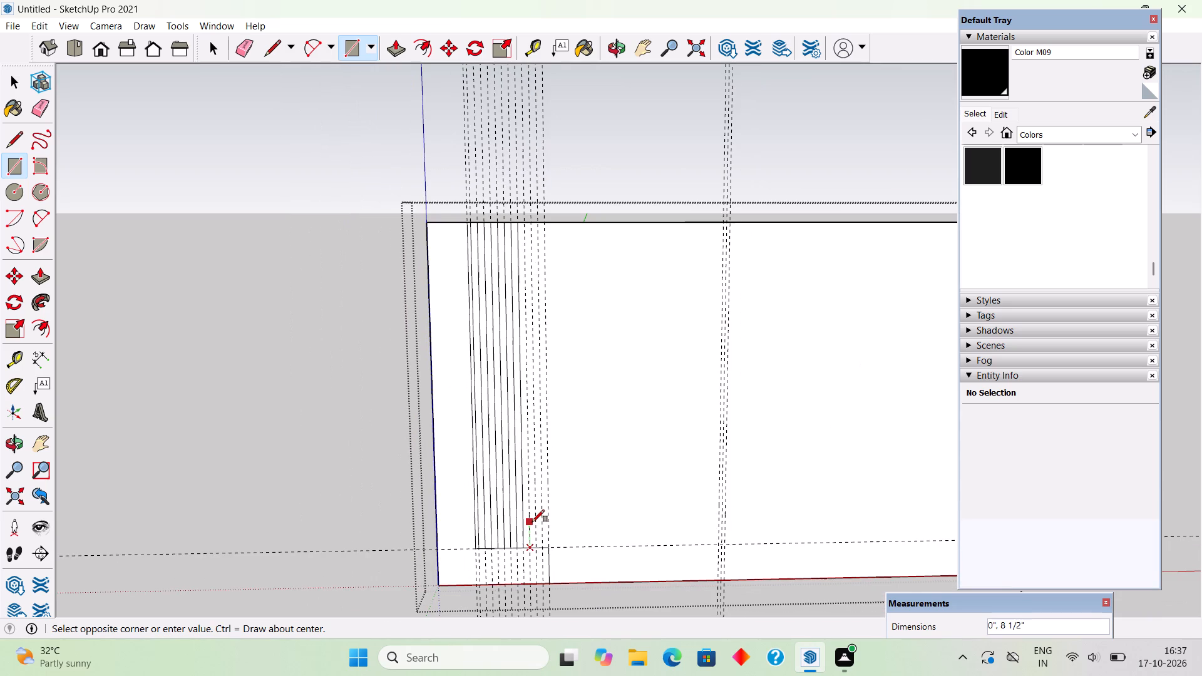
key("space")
Push/Pull the L-shaped border face outward by 2".
scroll(457, 525, "up", 4)
left_click(457, 524)
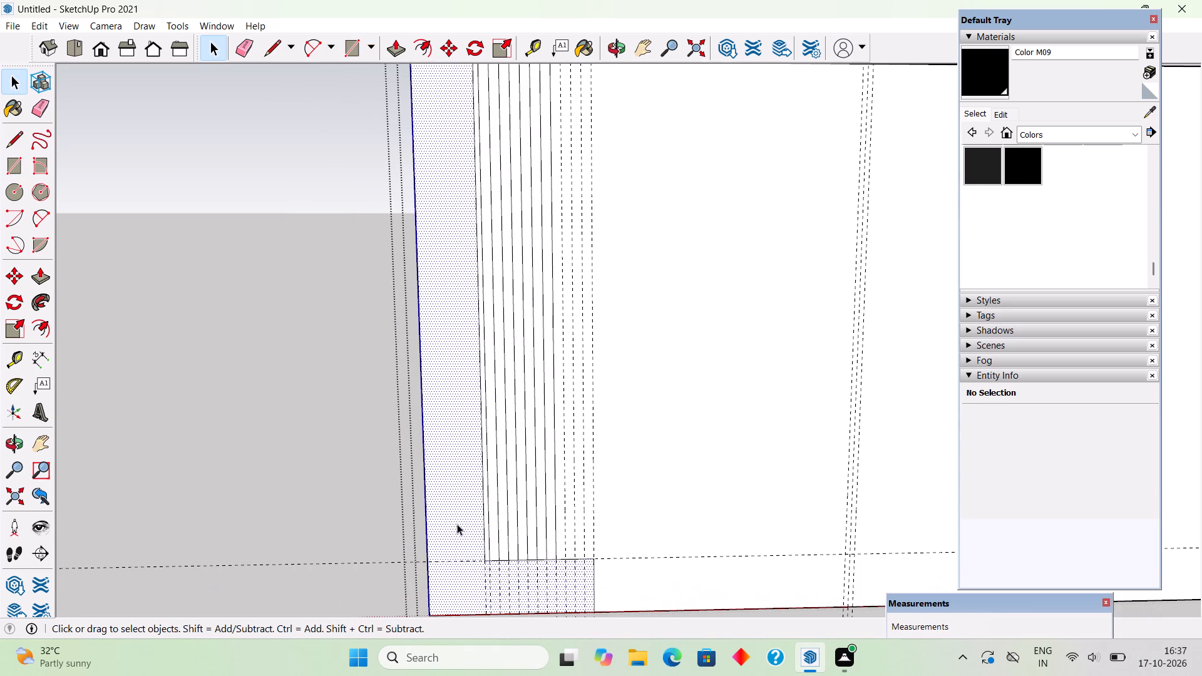
key("p")
left_click(457, 524)
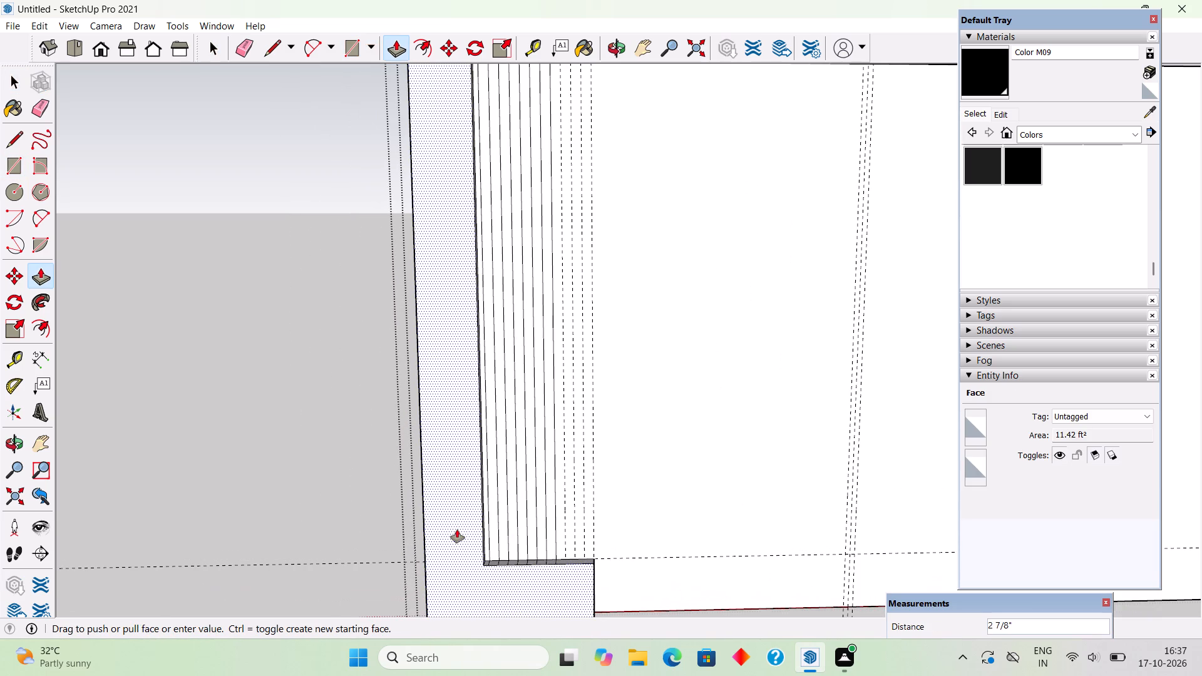
type("2\"")
key("Return")
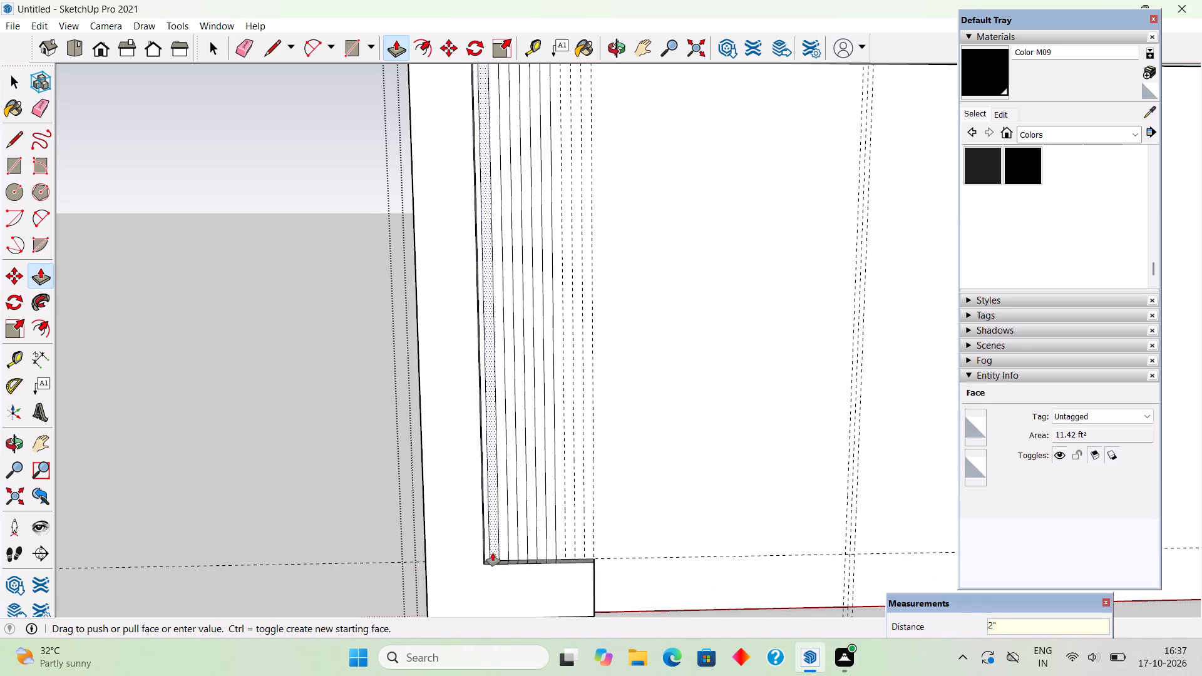
Push/Pull the first slat rectangle, the one nearest the border's vertical leg, outward by 1".
scroll(493, 553, "up", 7)
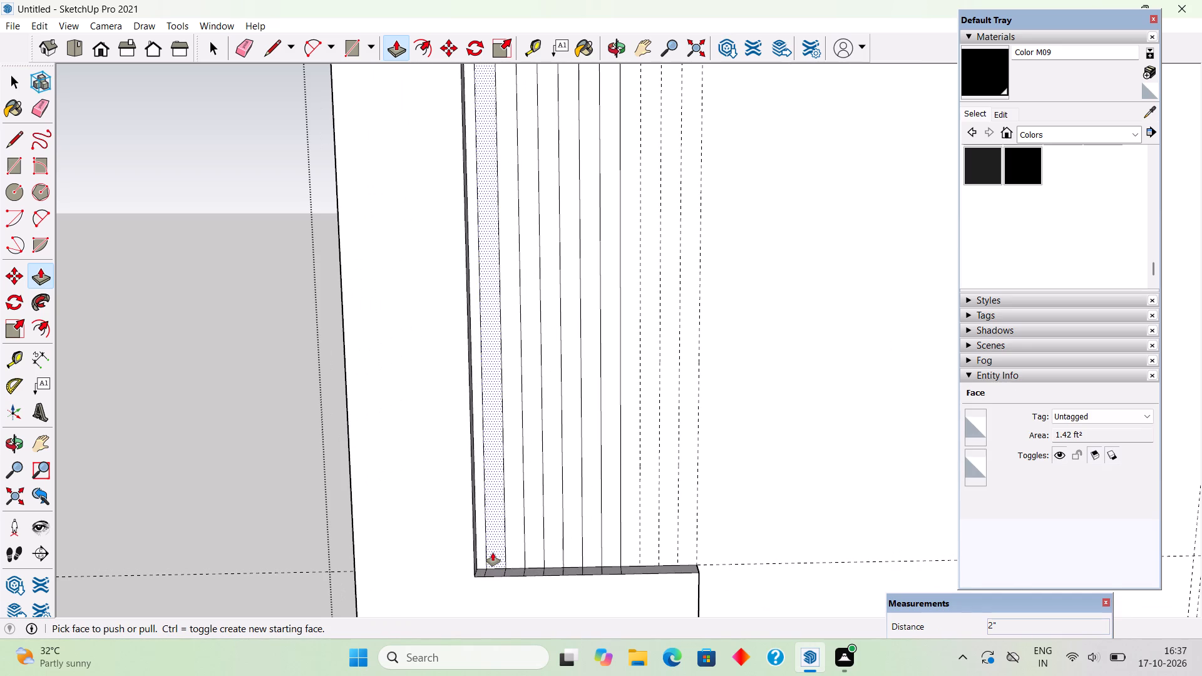
left_click(493, 553)
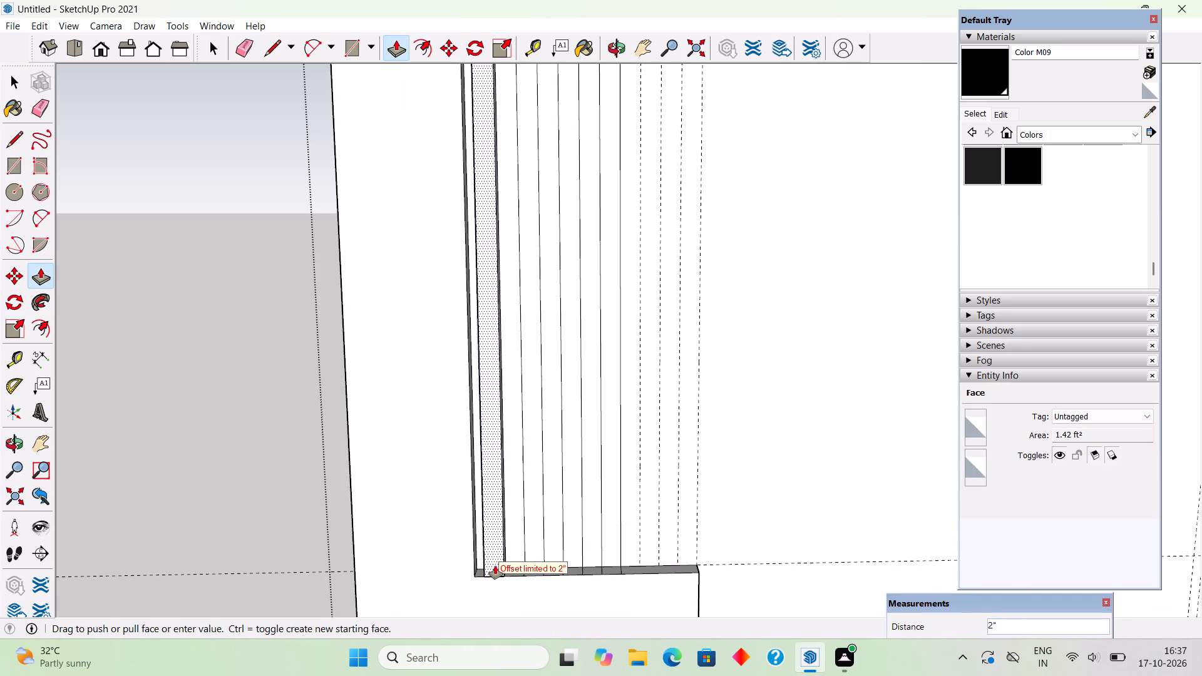
type("1\"")
key("Return")
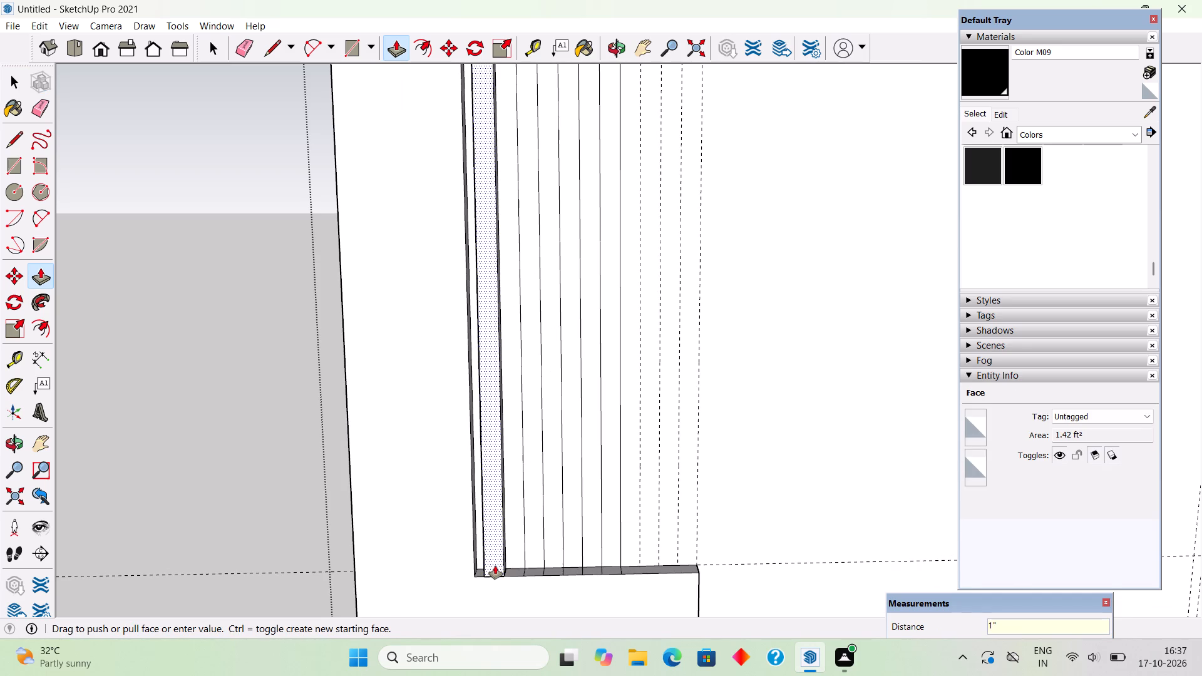
Repeat the 1" outward Push/Pull on the second, third and fourth slat rectangles.
double_click(530, 556)
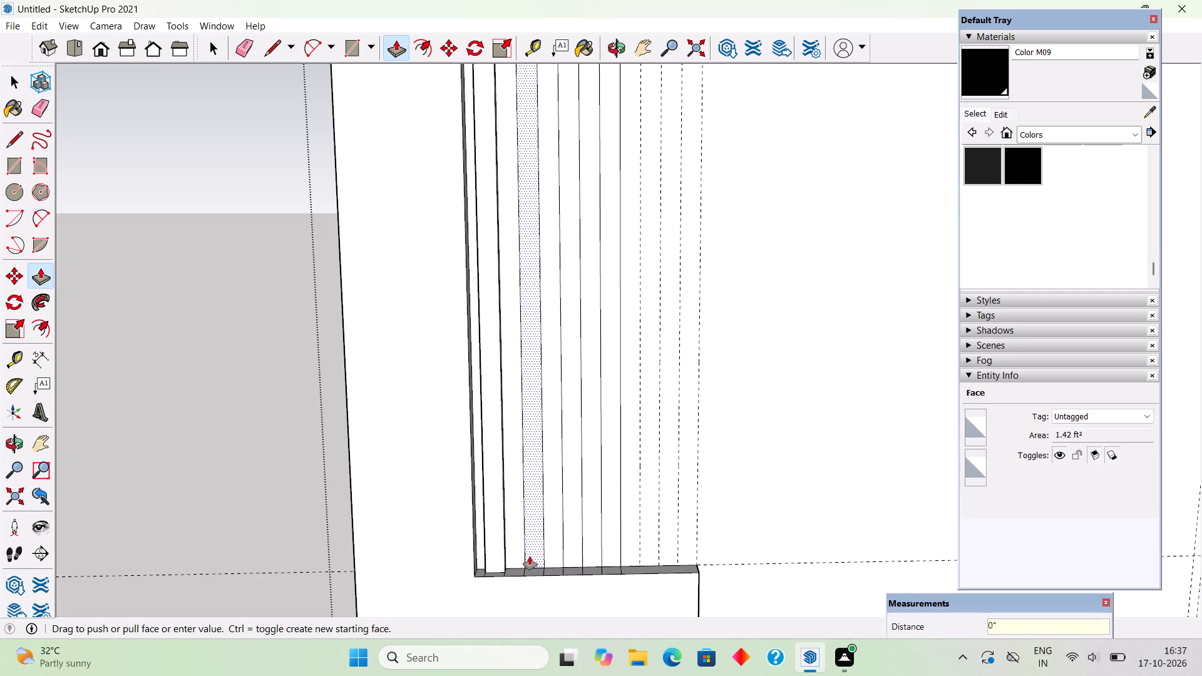
double_click(567, 553)
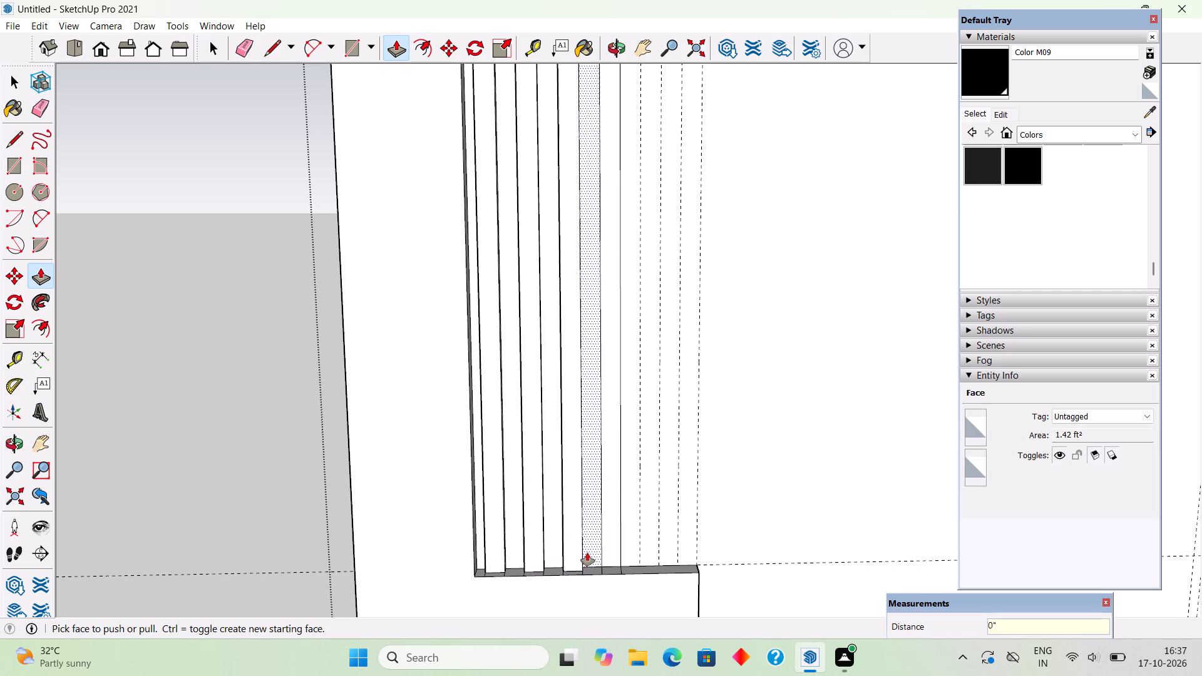
double_click(612, 555)
Push/Pull the end face of the L-shaped border's horizontal leg back 8", in line with the last slat.
scroll(607, 559, "down", 3)
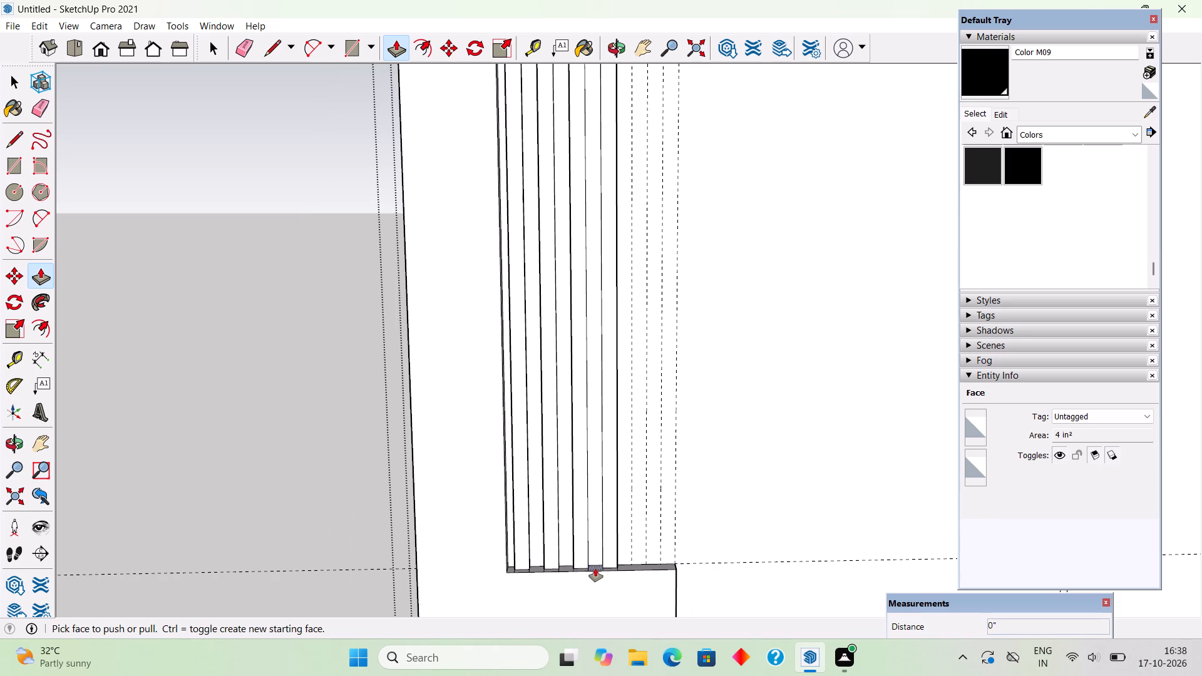
scroll(590, 314, "down", 7)
middle_click_drag(612, 402, 338, 278)
scroll(599, 461, "up", 4)
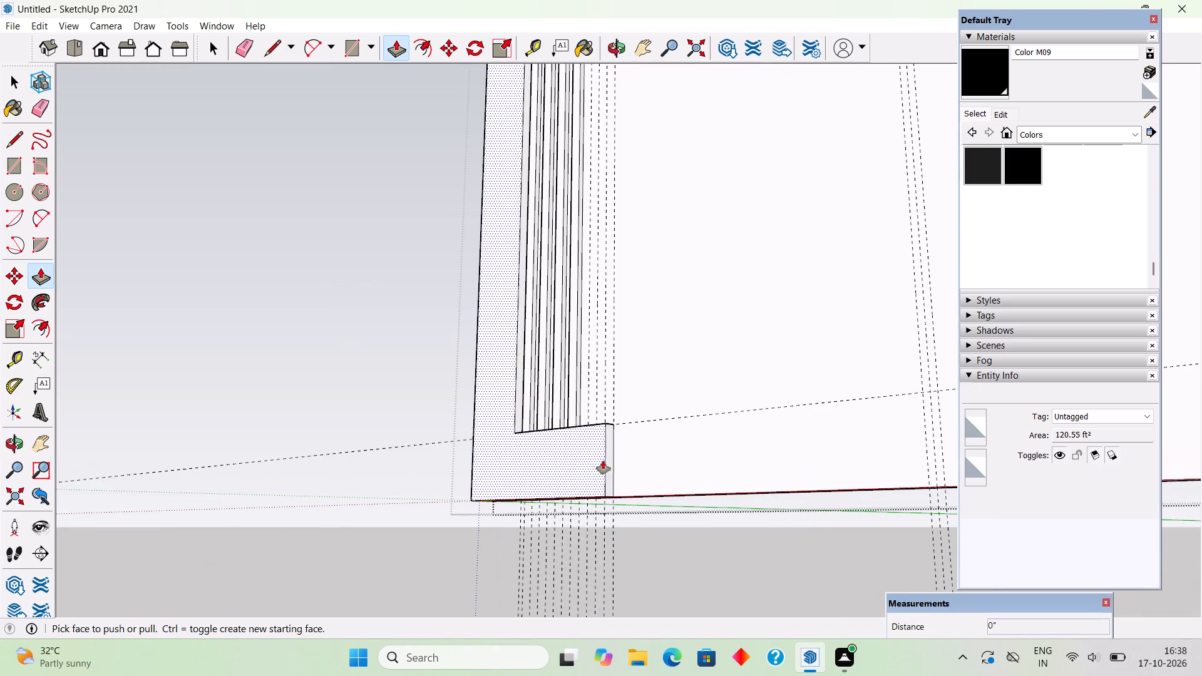
left_click(612, 461)
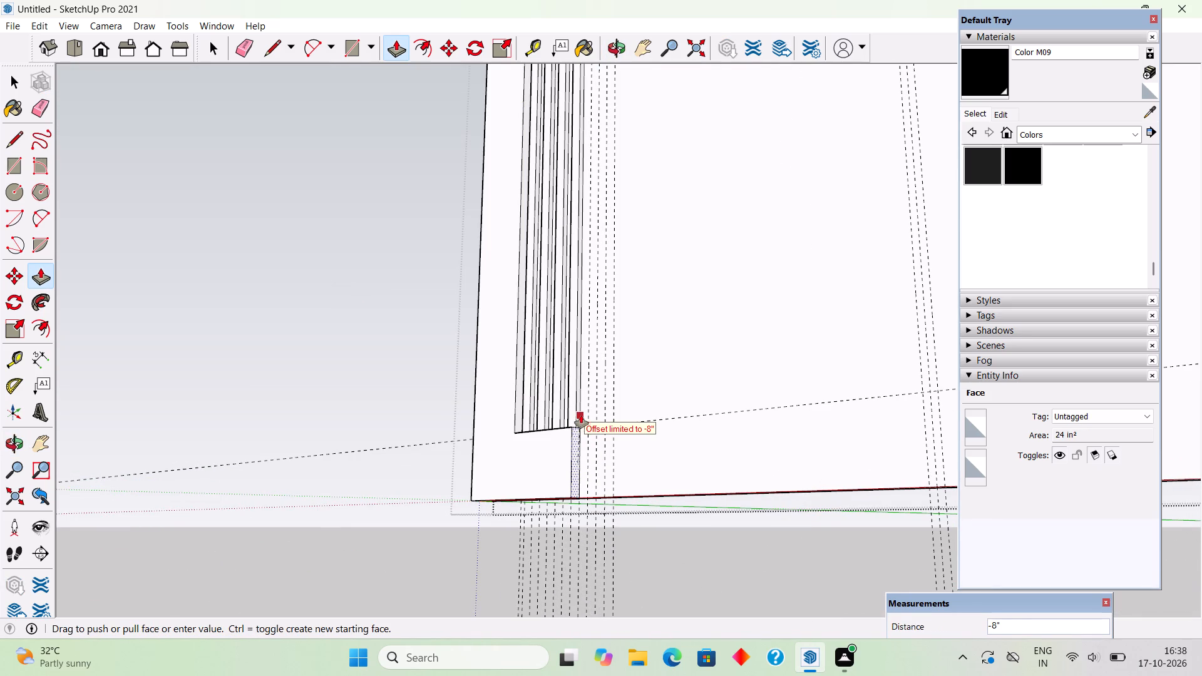
left_click(581, 412)
key("space")
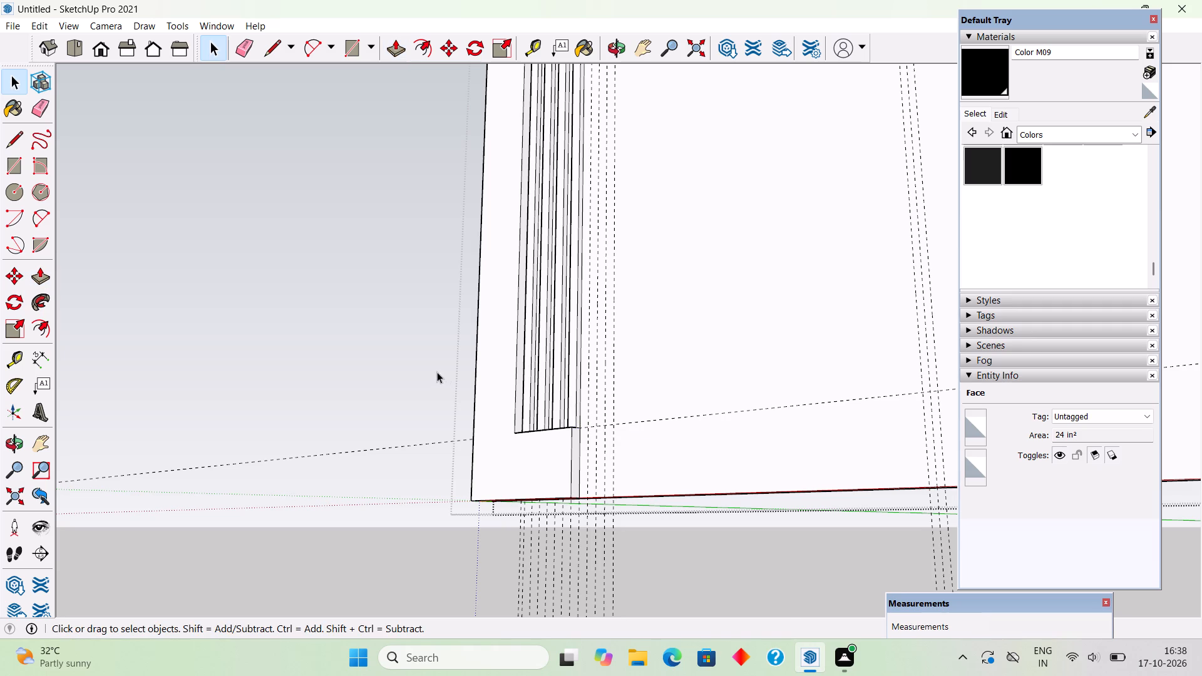
Delete all guides from the model.
scroll(437, 372, "down", 5)
middle_click_drag(504, 520, 553, 576)
scroll(514, 533, "down", 5)
middle_click_drag(616, 624, 642, 637)
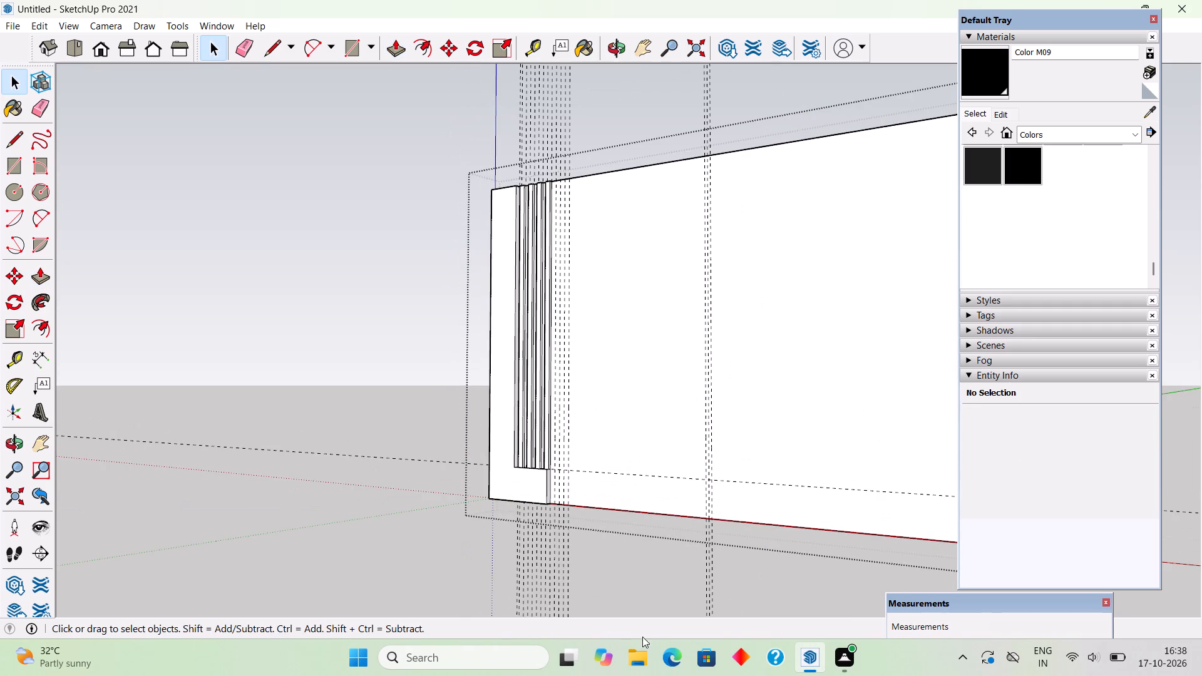
middle_click_drag(642, 637, 791, 673)
scroll(791, 635, "down", 1)
middle_click_drag(506, 421, 759, 510)
scroll(759, 504, "down", 4)
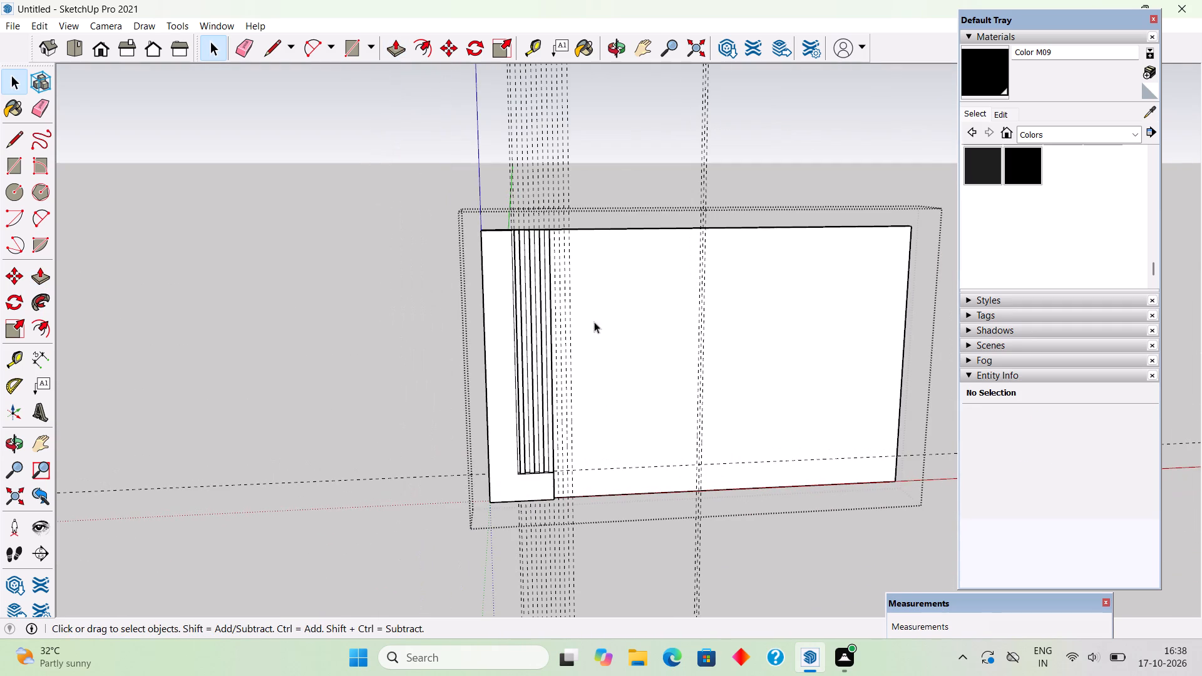
left_click(39, 29)
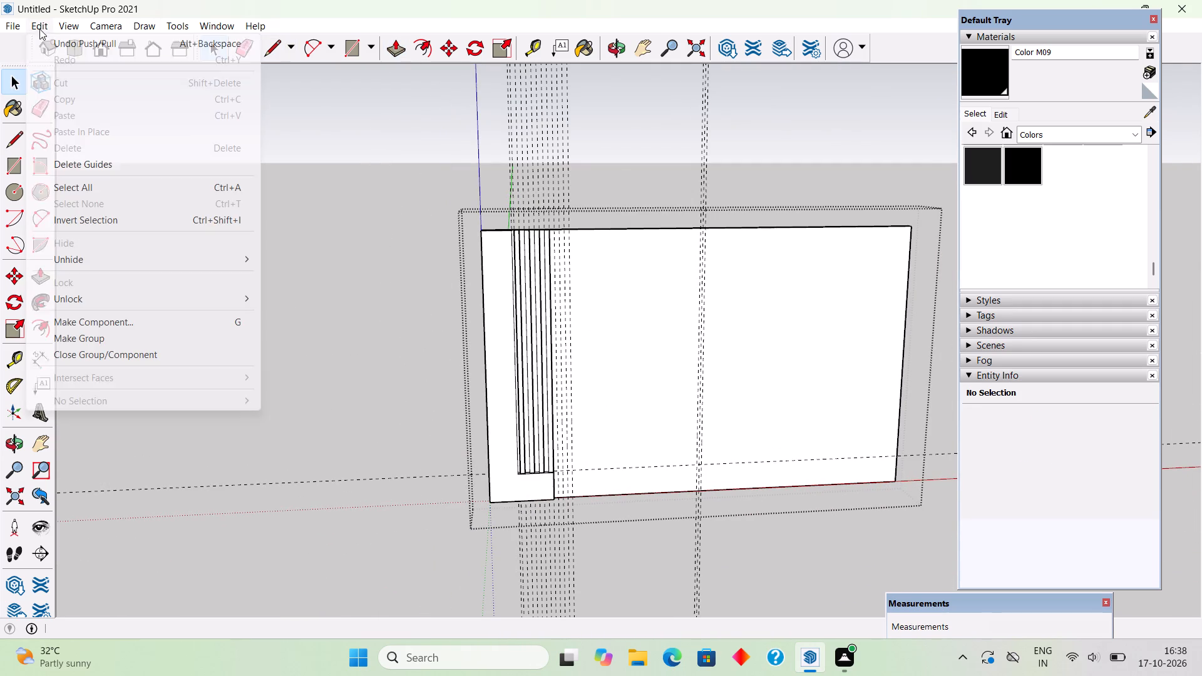
left_click(101, 168)
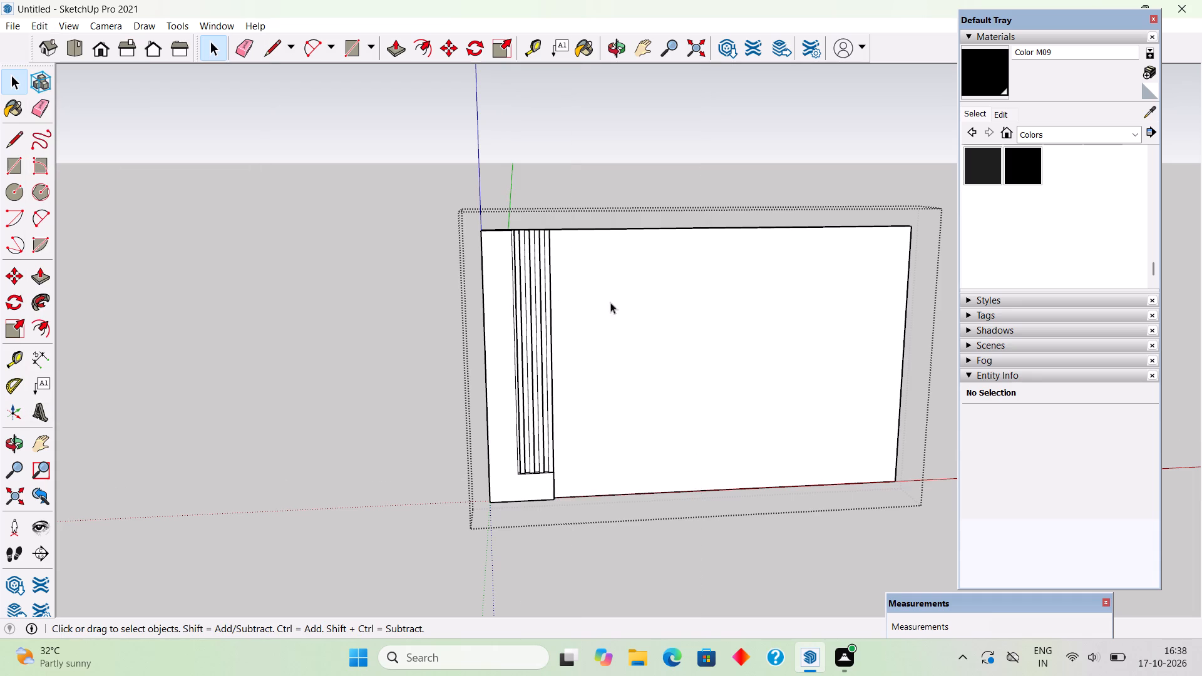
Place a vertical guide near the middle of the panel, about 8' 7" from the side edge opposite the slats.
scroll(635, 237, "up", 2)
middle_click_drag(627, 243, 604, 181)
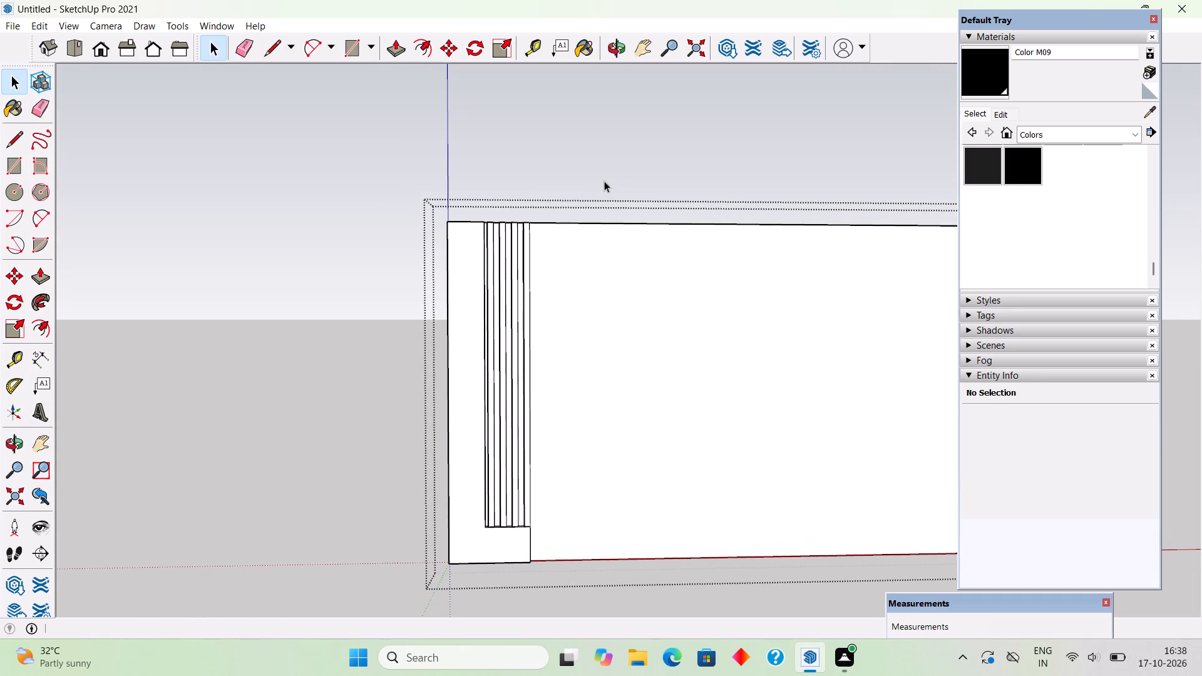
scroll(615, 234, "down", 3)
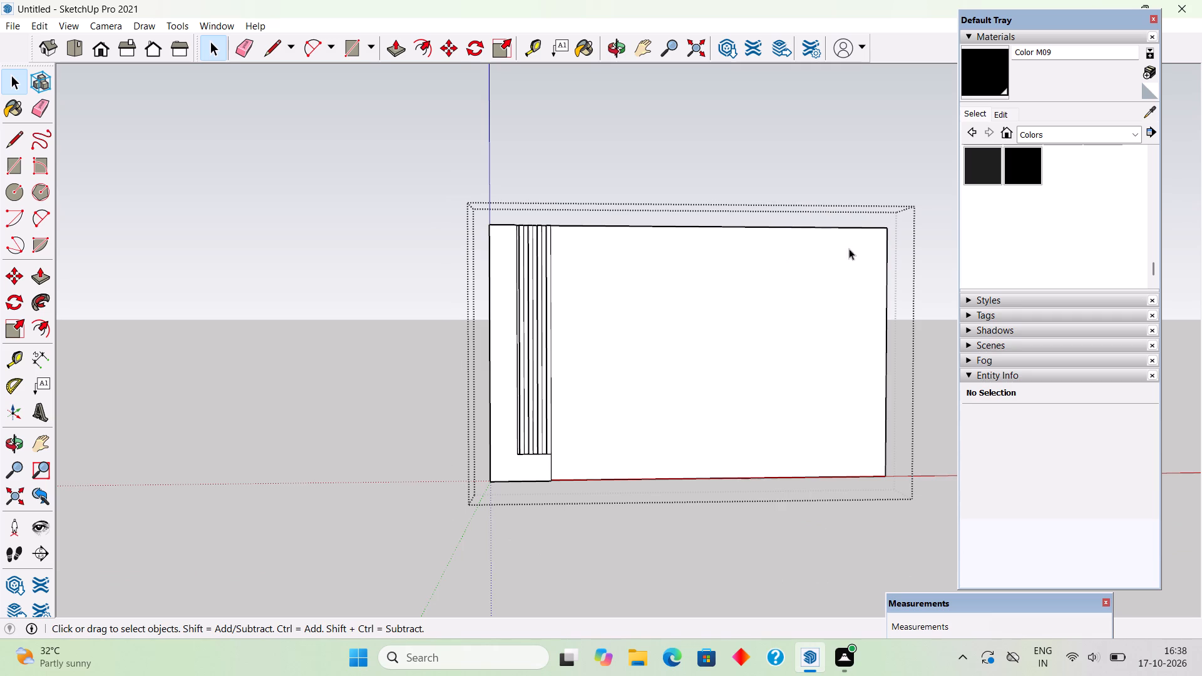
scroll(886, 237, "up", 3)
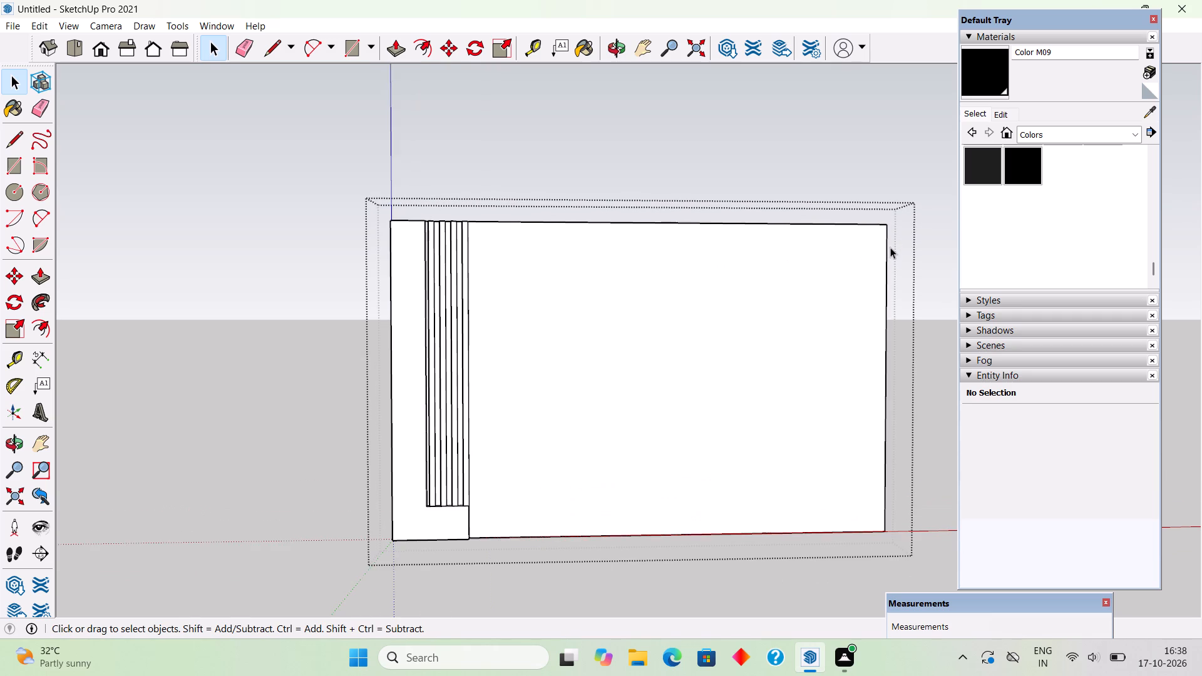
middle_click_drag(890, 247, 813, 263)
key("t")
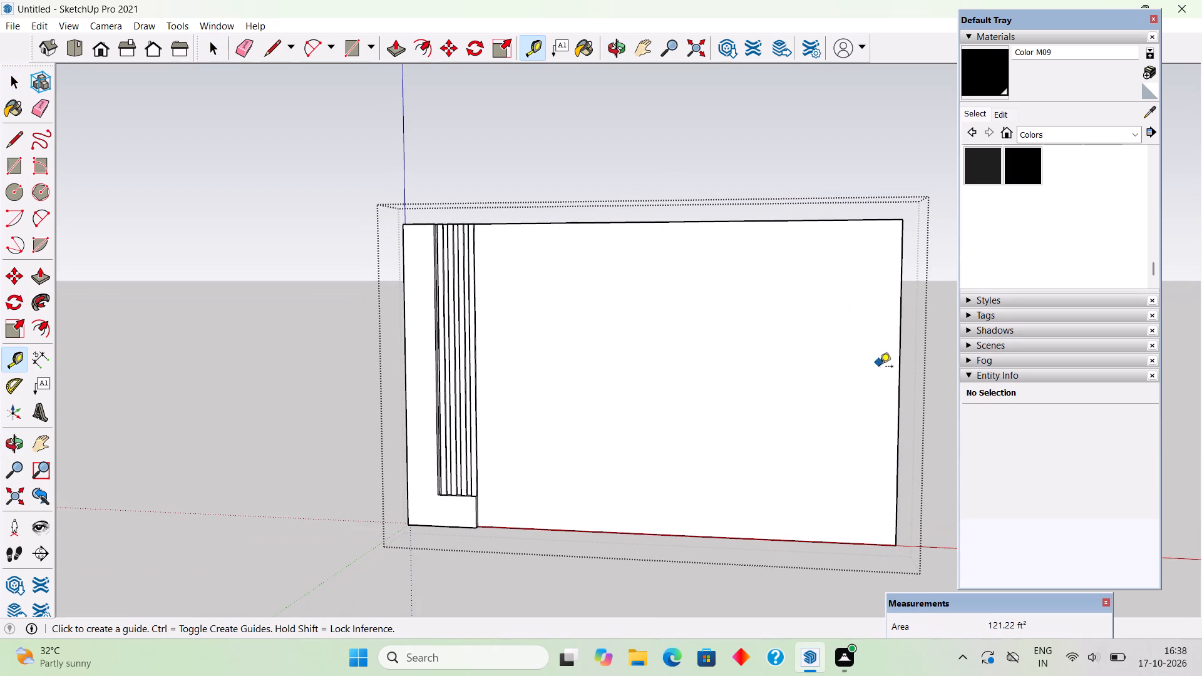
left_click(899, 362)
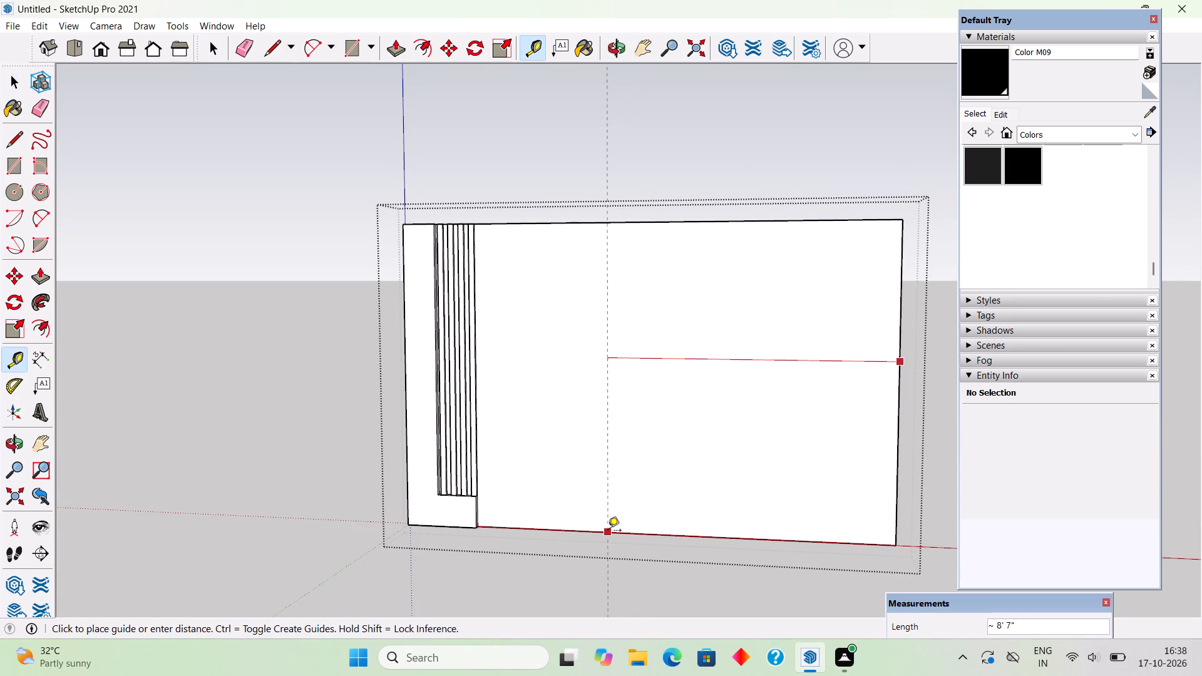
middle_click_drag(607, 531, 779, 533)
left_click(674, 528)
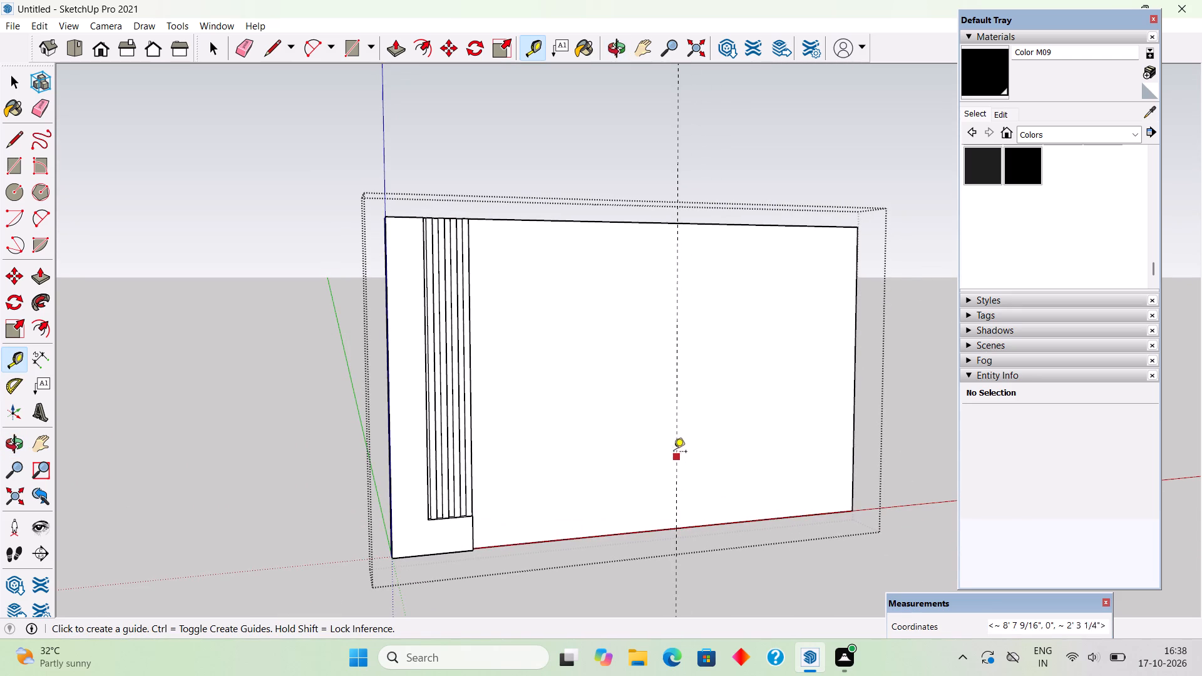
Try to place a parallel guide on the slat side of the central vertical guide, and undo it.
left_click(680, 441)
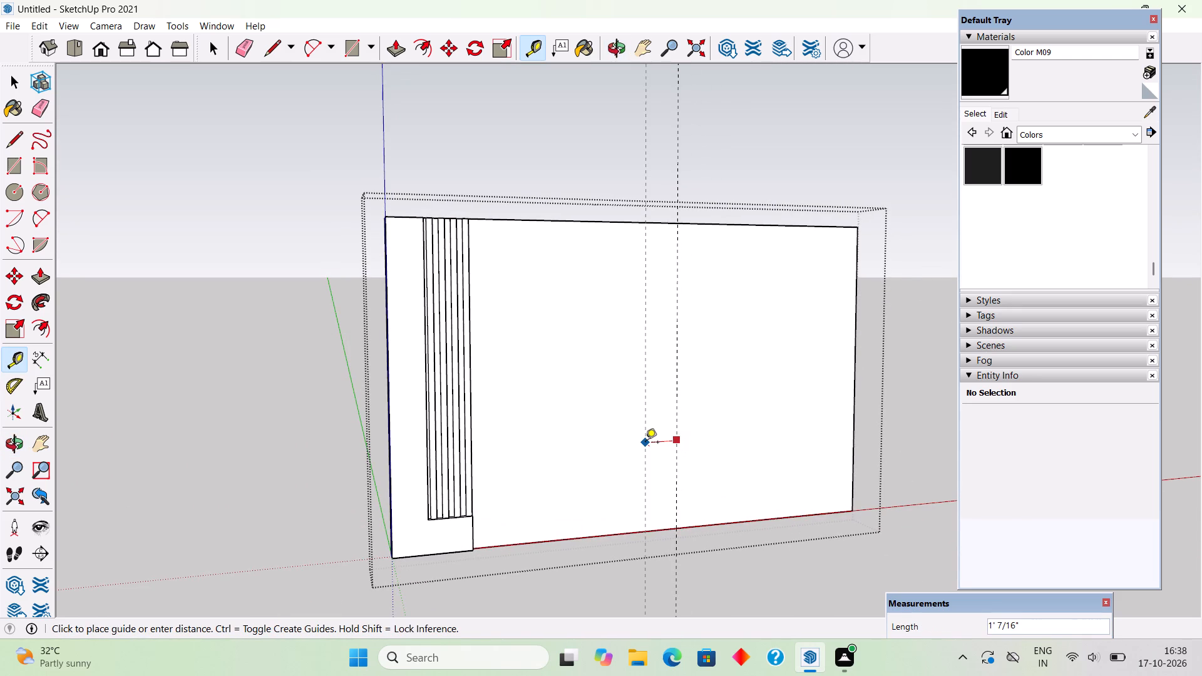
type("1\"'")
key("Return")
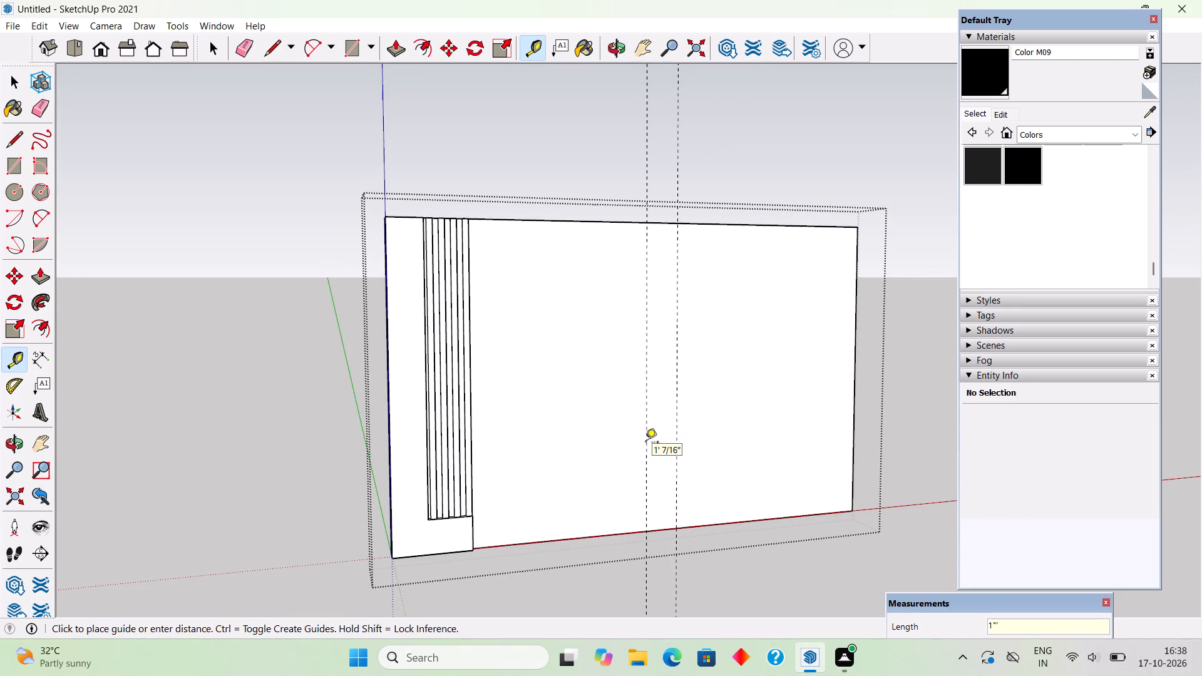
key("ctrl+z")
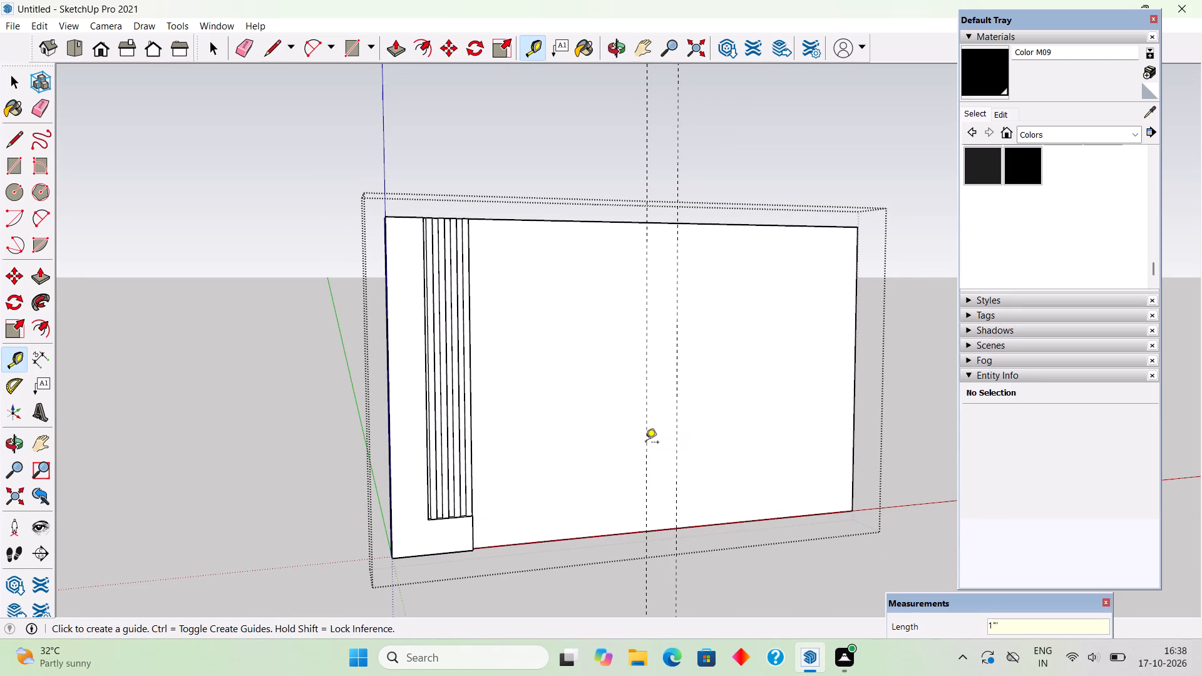
Place two vertical guides, one 1" to each side of the panel's central guide.
middle_click_drag(575, 389, 444, 382)
scroll(444, 382, "down", 4)
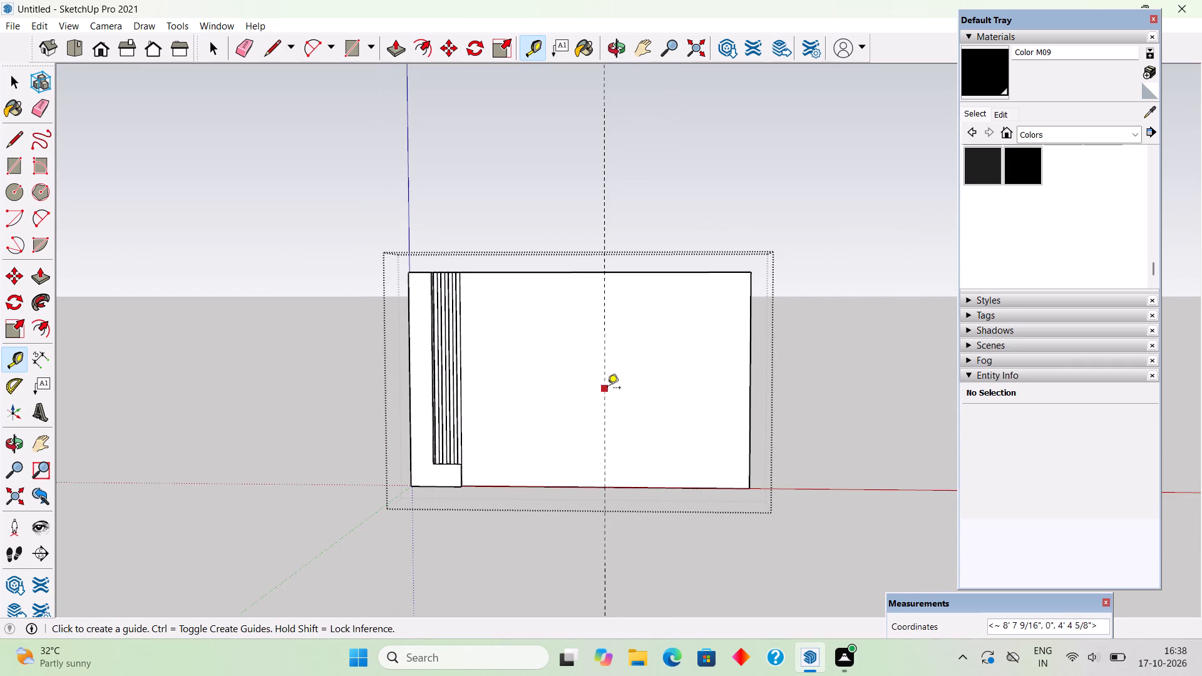
left_click(607, 388)
type("1\"")
key("Return")
scroll(643, 379, "up", 7)
scroll(527, 265, "up", 2)
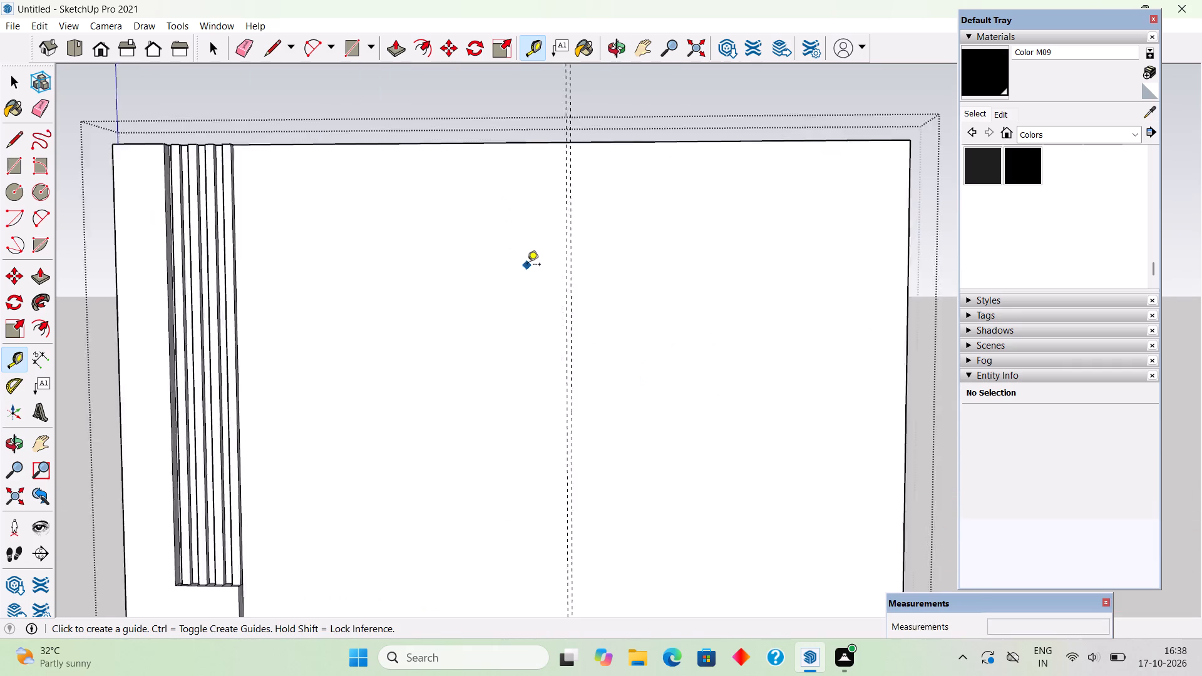
scroll(527, 265, "up", 3)
left_click(582, 319)
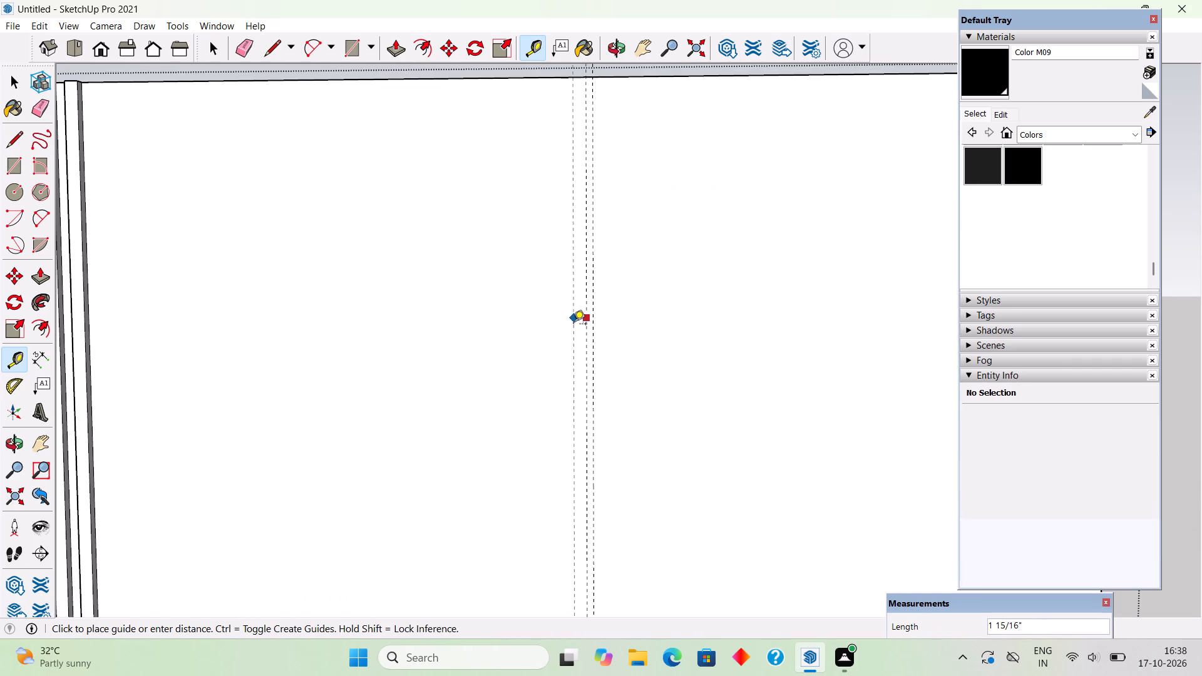
type("1\"")
key("Return")
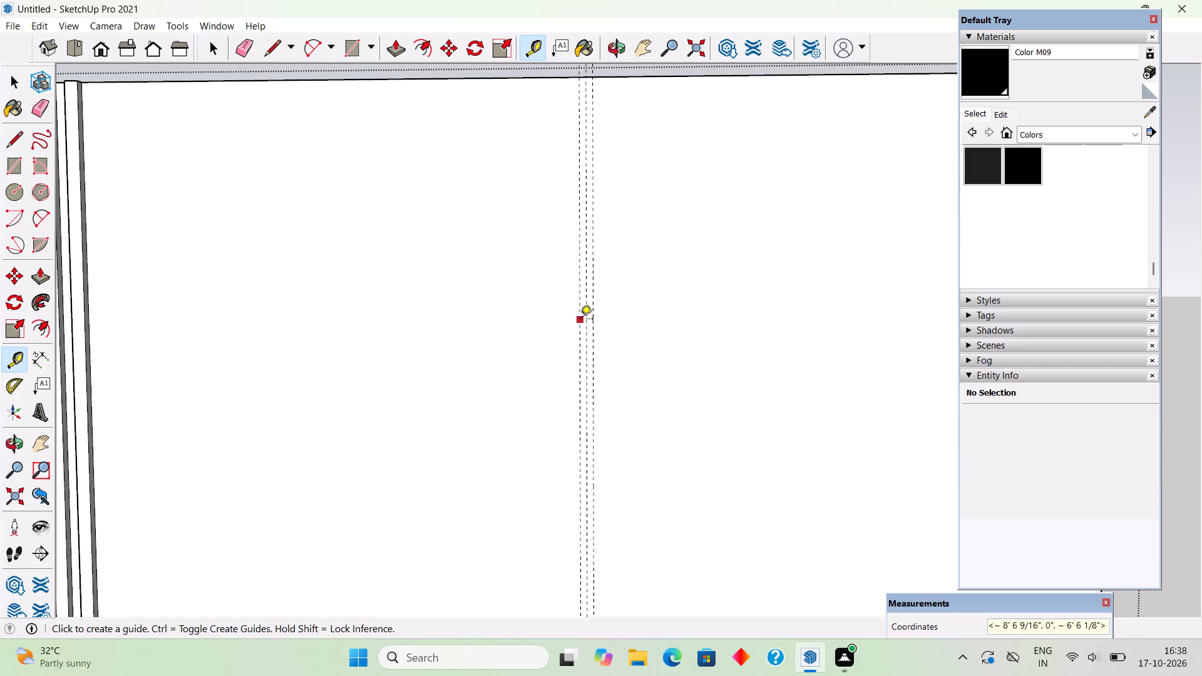
Add vertical guides 1' beyond the central trio on the side away from the slats, and 3" beyond that.
scroll(580, 322, "down", 4)
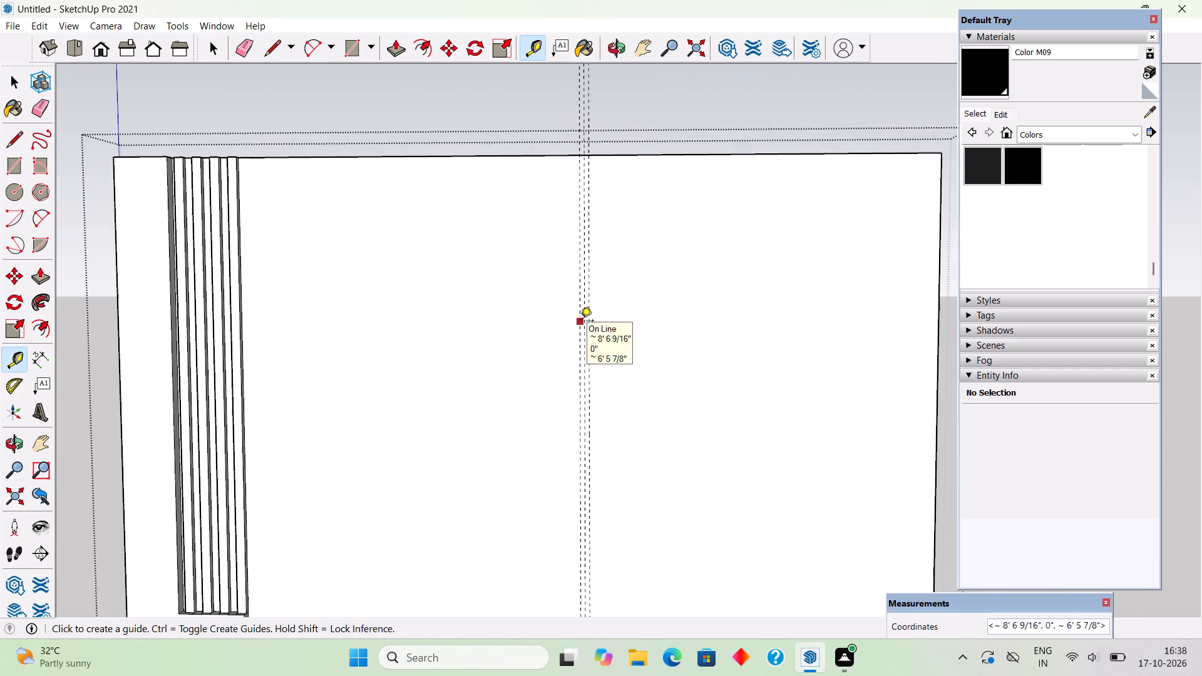
left_click(590, 324)
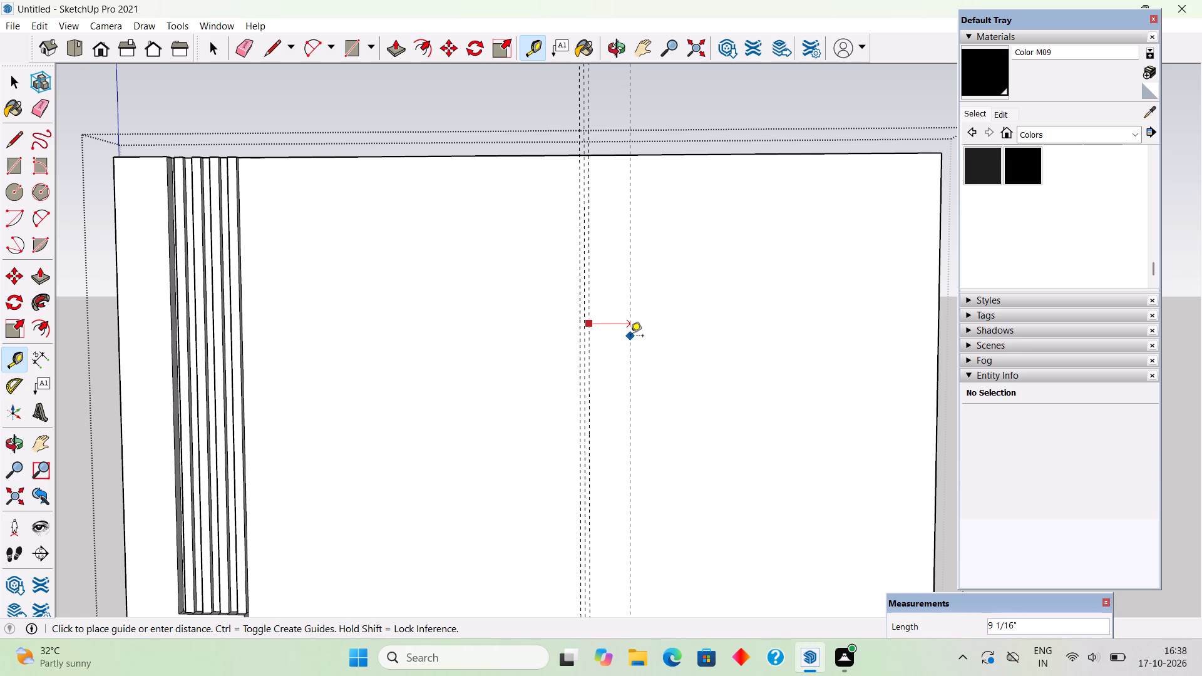
type("1'")
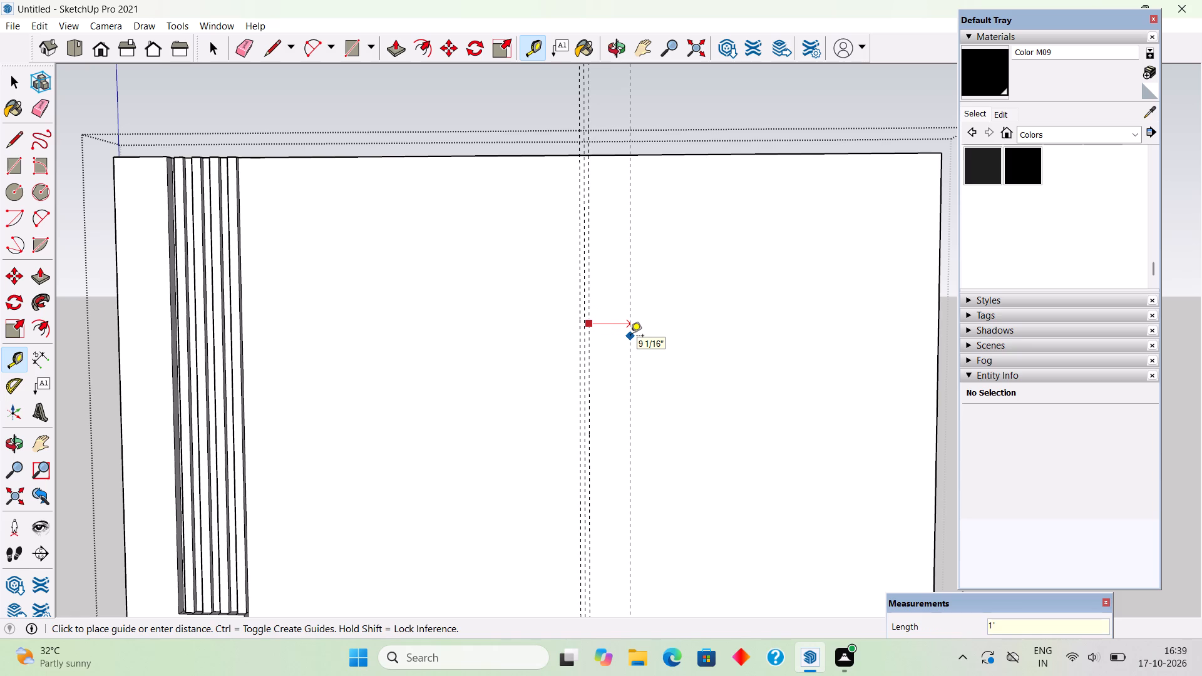
key("Return")
left_click(641, 341)
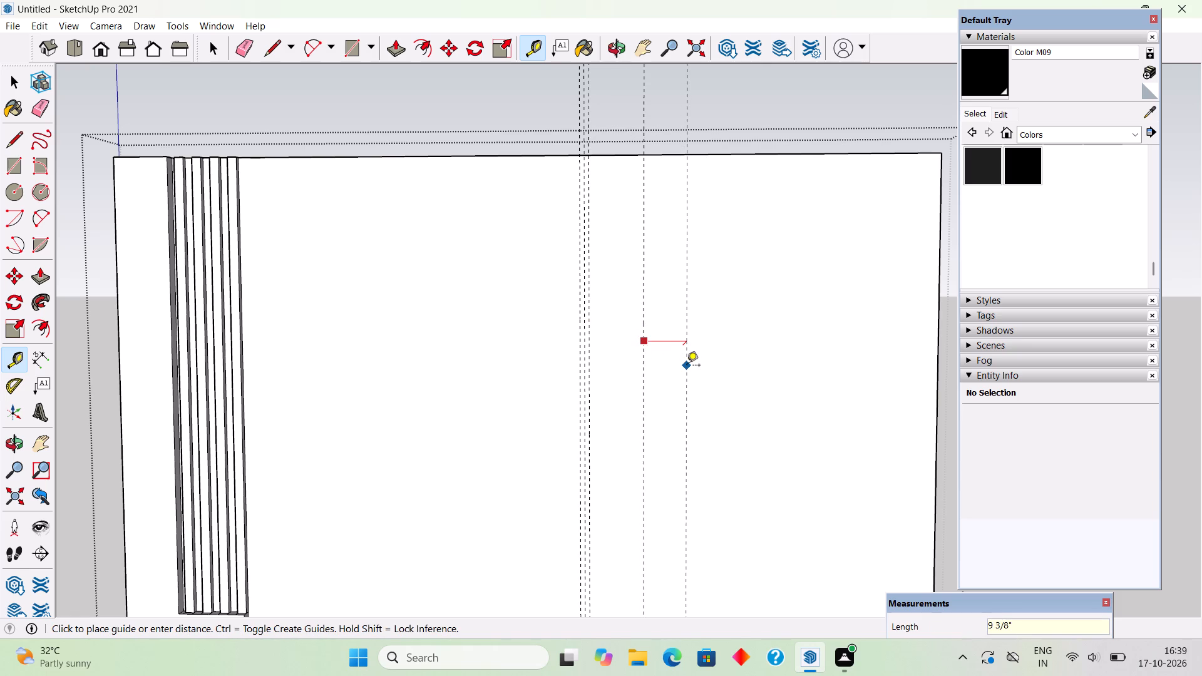
type("3\"")
key("Return")
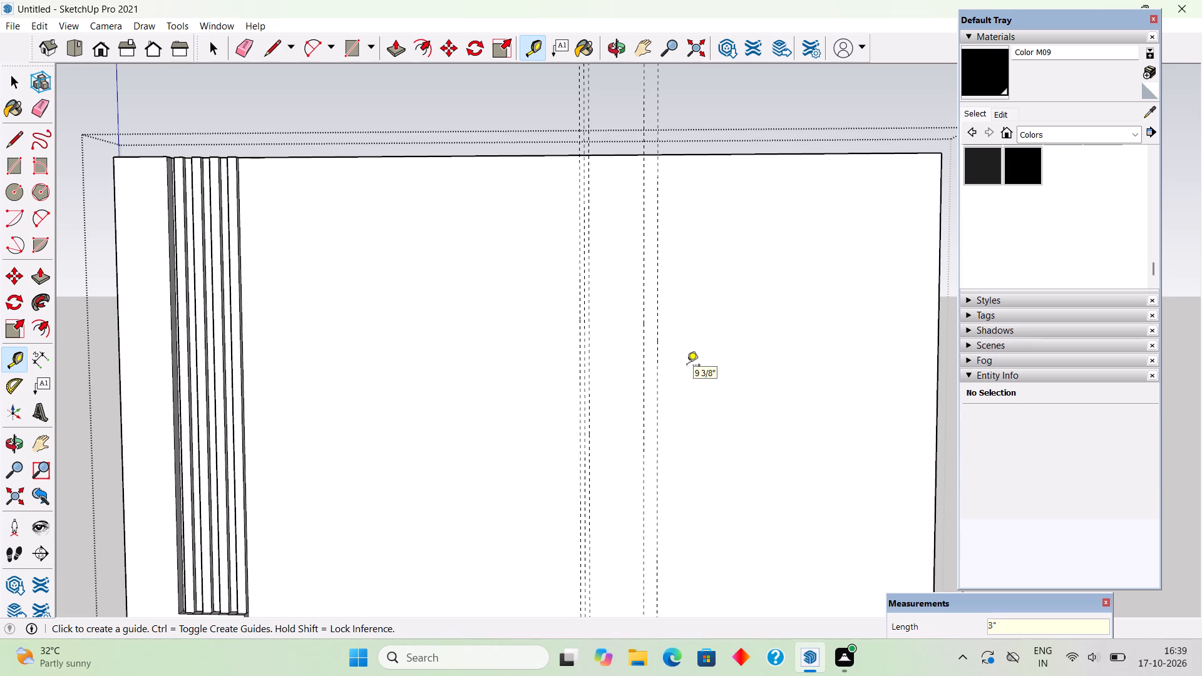
Add matching vertical guides 1' from the central trio towards the slats, and 3" beyond that.
scroll(635, 377, "up", 5)
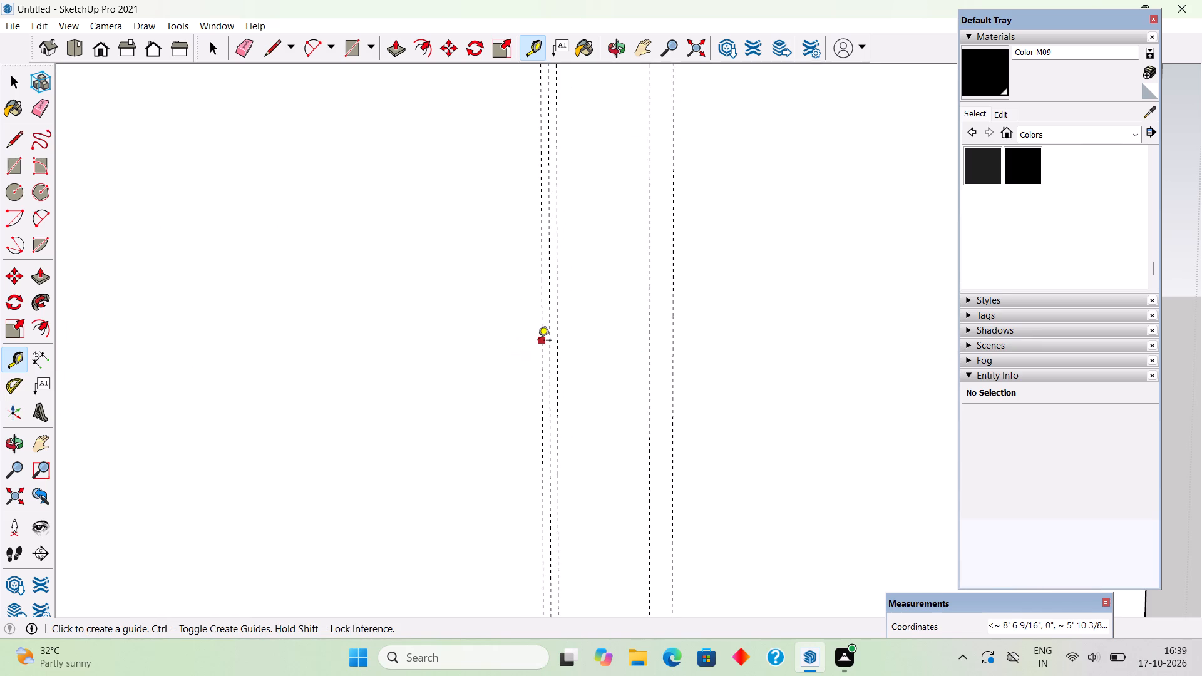
left_click(538, 341)
type("1'")
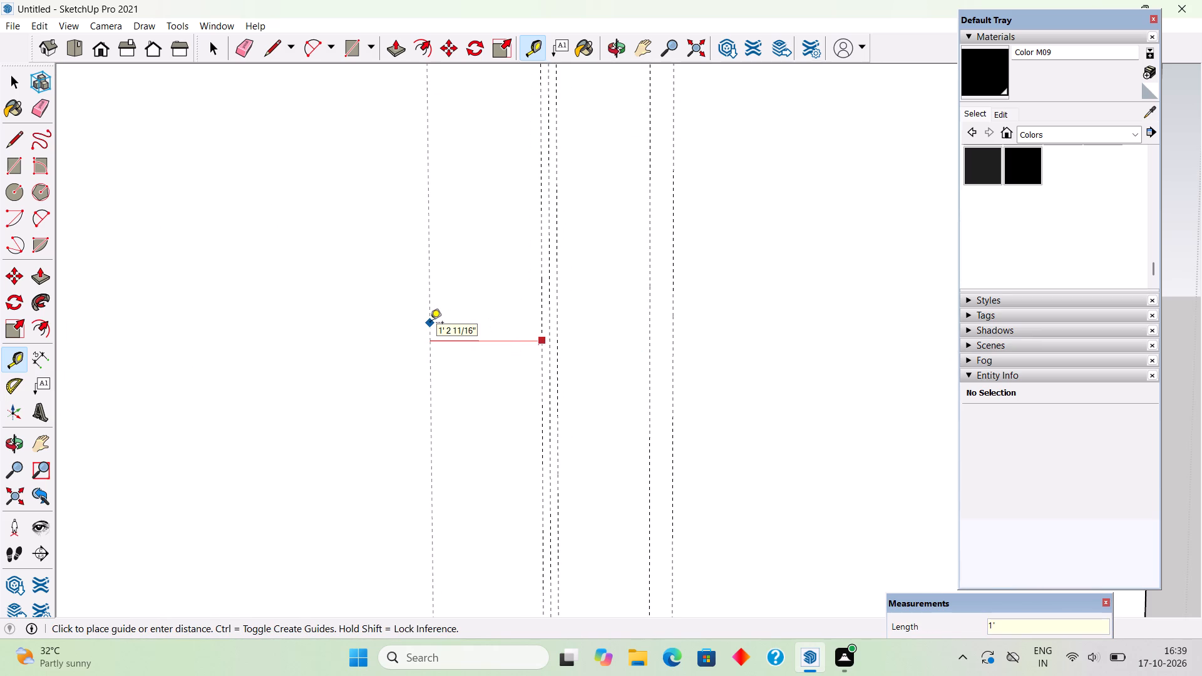
key("Return")
left_click(451, 338)
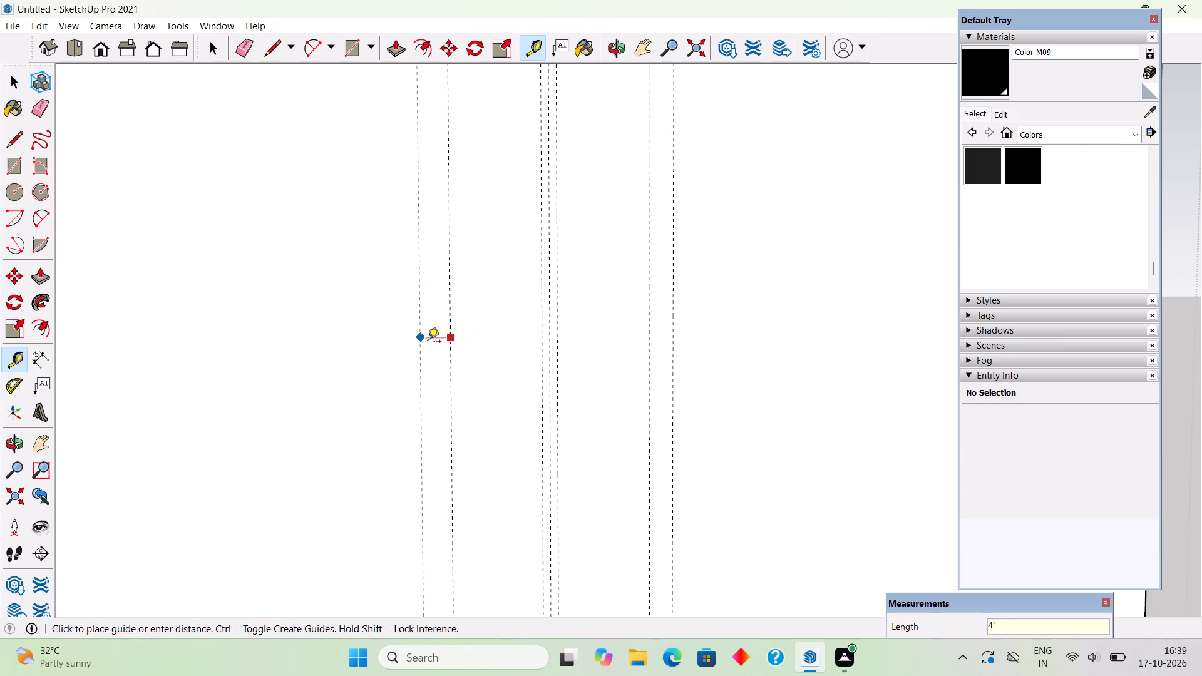
type("3\"")
key("Return")
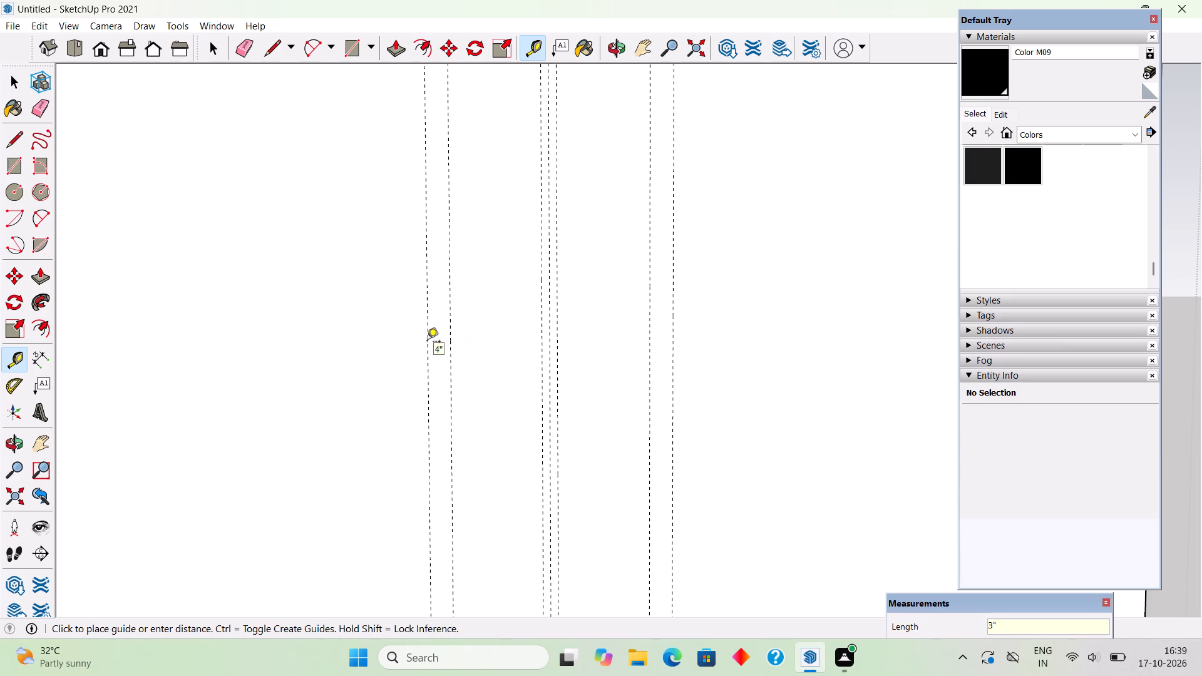
scroll(427, 342, "down", 12)
scroll(435, 466, "down", 3)
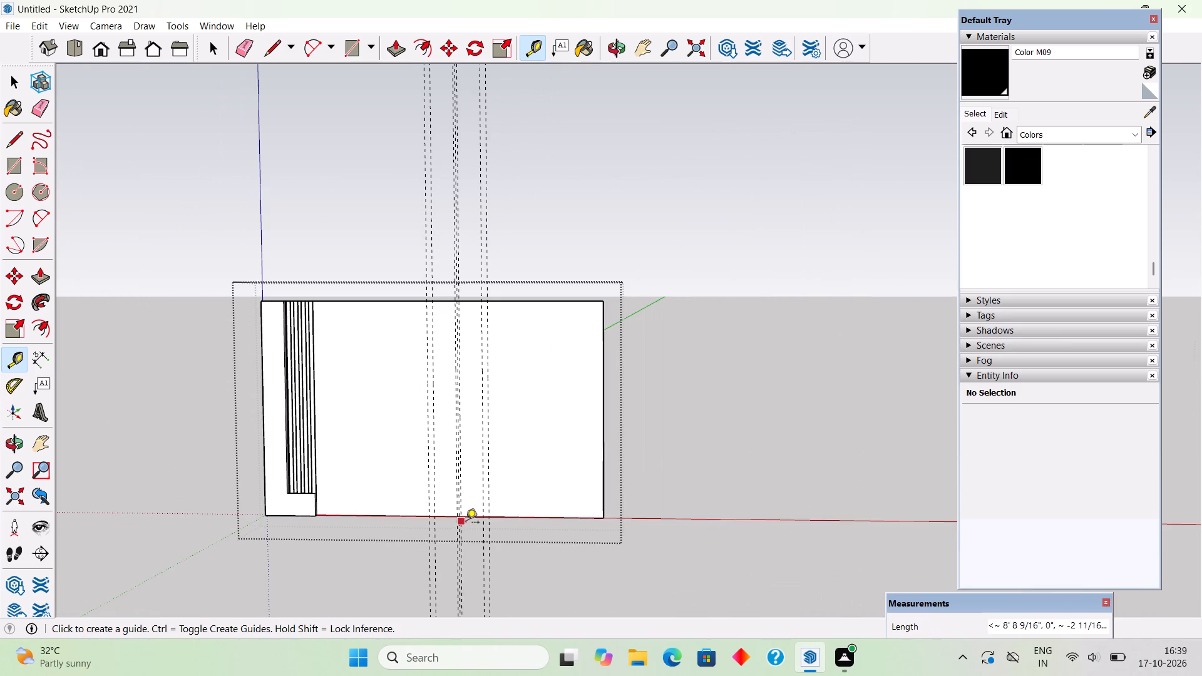
key("space")
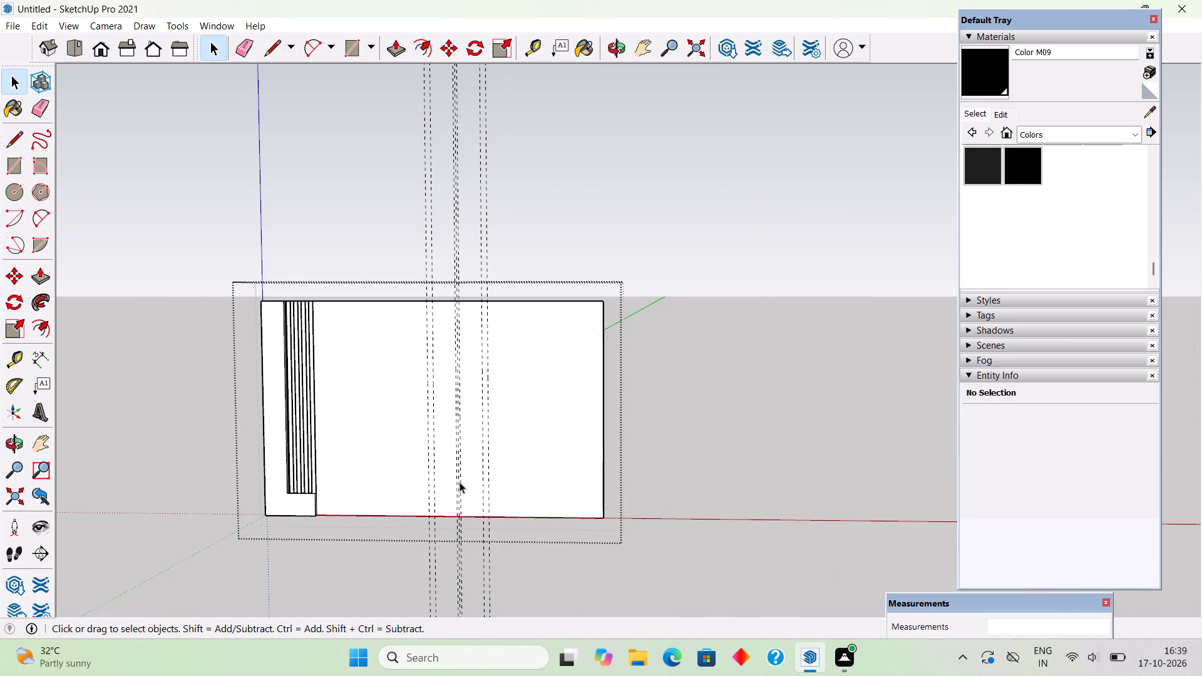
middle_click_drag(481, 424, 516, 494)
scroll(444, 356, "up", 3)
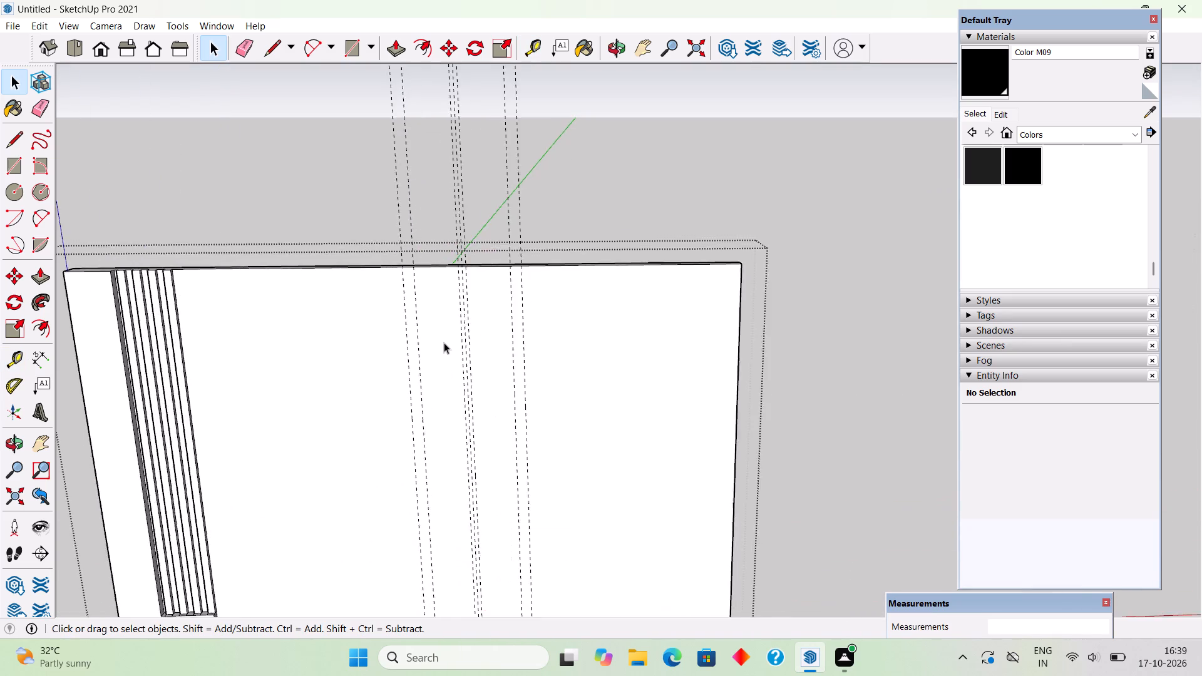
Draw a full-height 3" by 9' 6" rectangle between each of the two outer pairs of vertical guides on the panel.
scroll(444, 342, "up", 6)
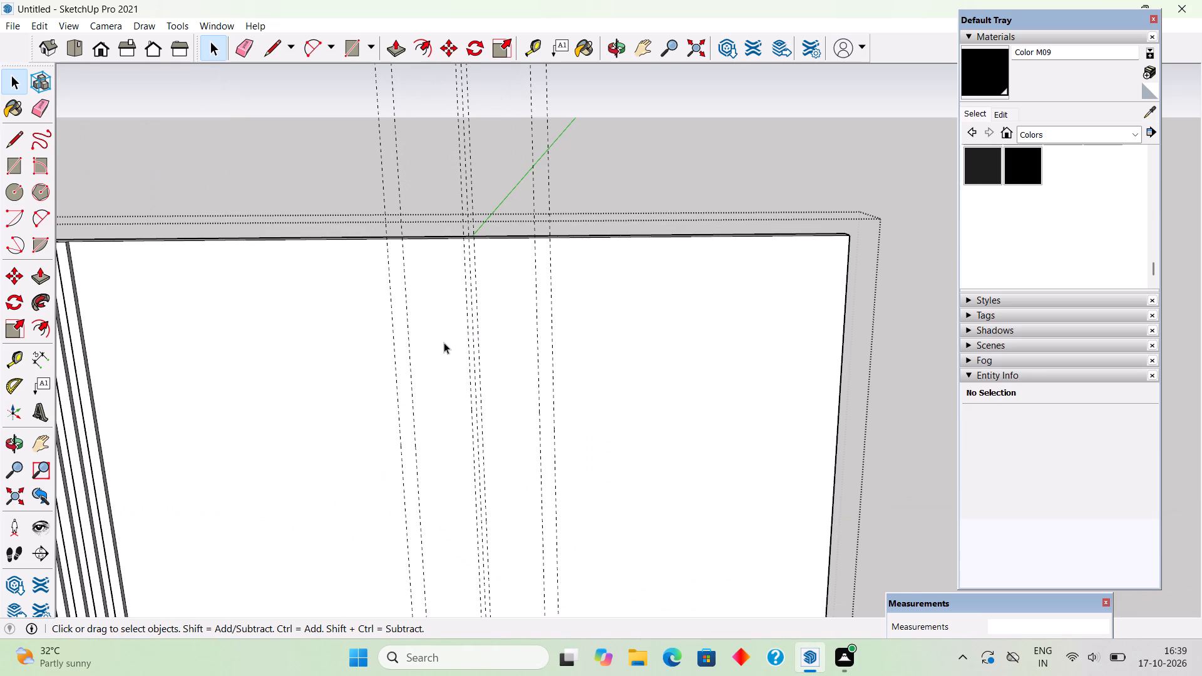
key("r")
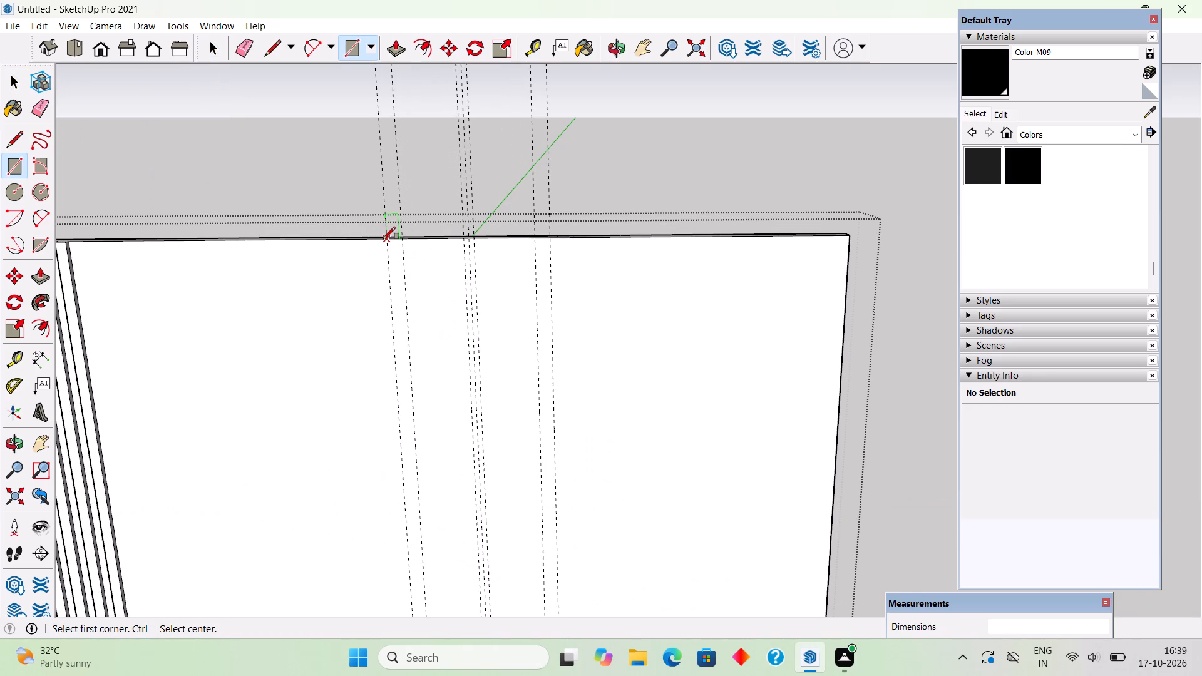
left_click(383, 239)
scroll(383, 239, "down", 6)
scroll(419, 583, "up", 6)
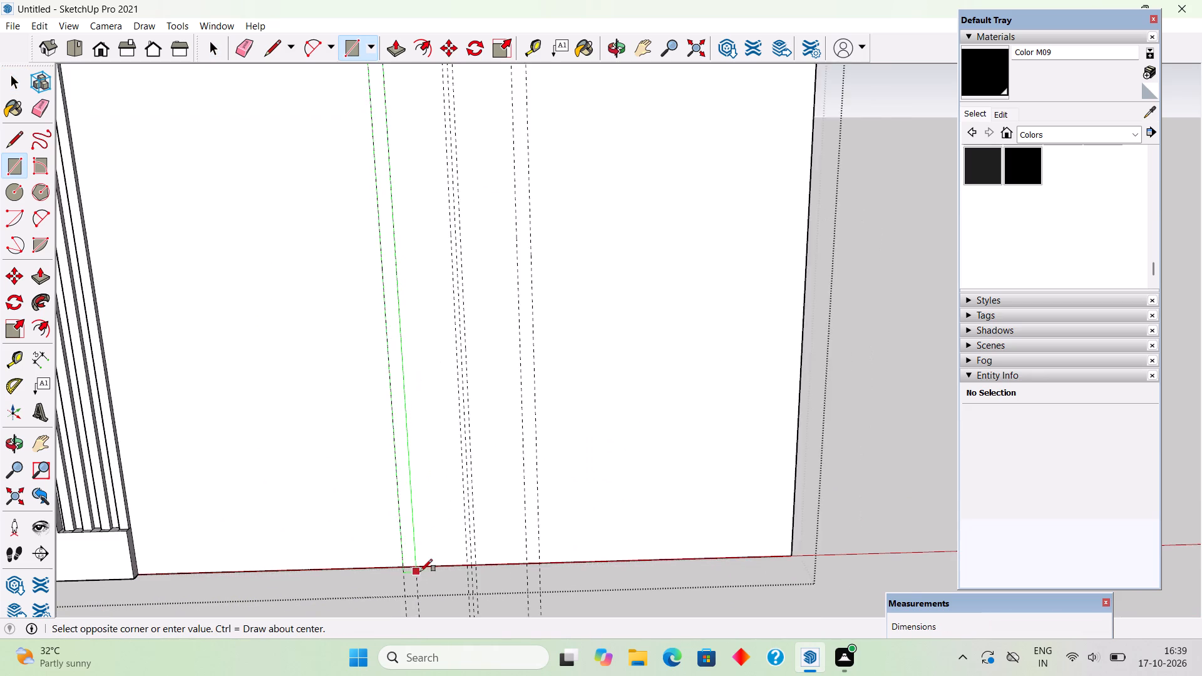
left_click(418, 568)
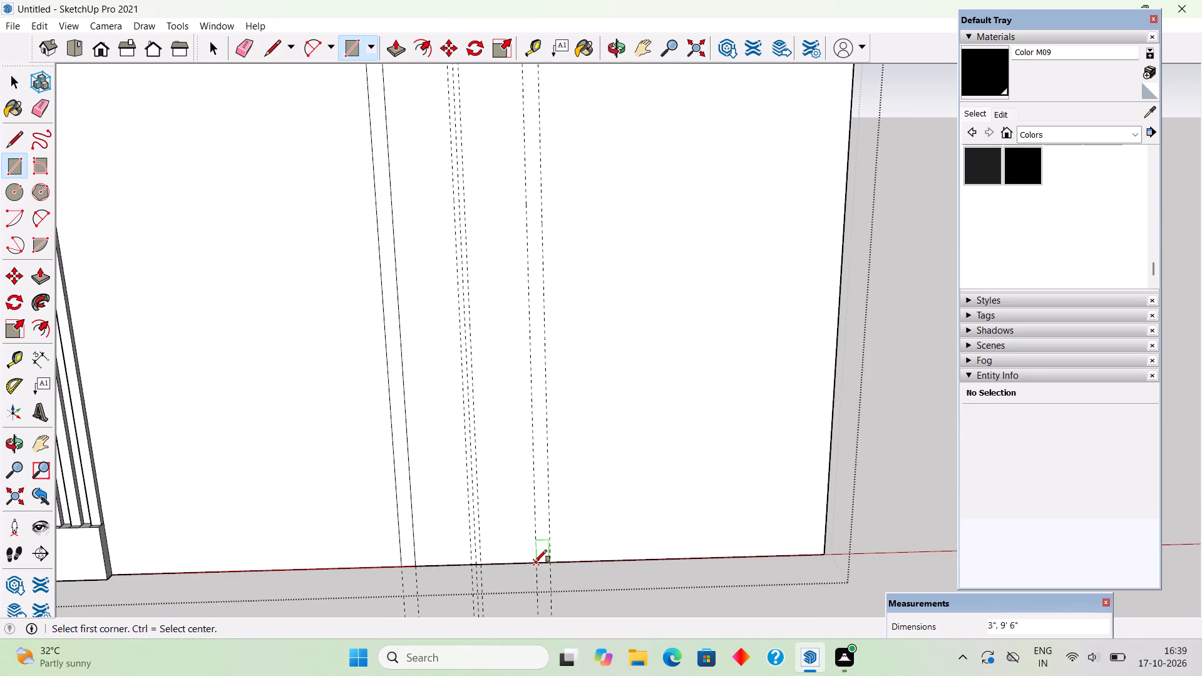
left_click(535, 562)
scroll(544, 421, "down", 5)
scroll(535, 166, "up", 4)
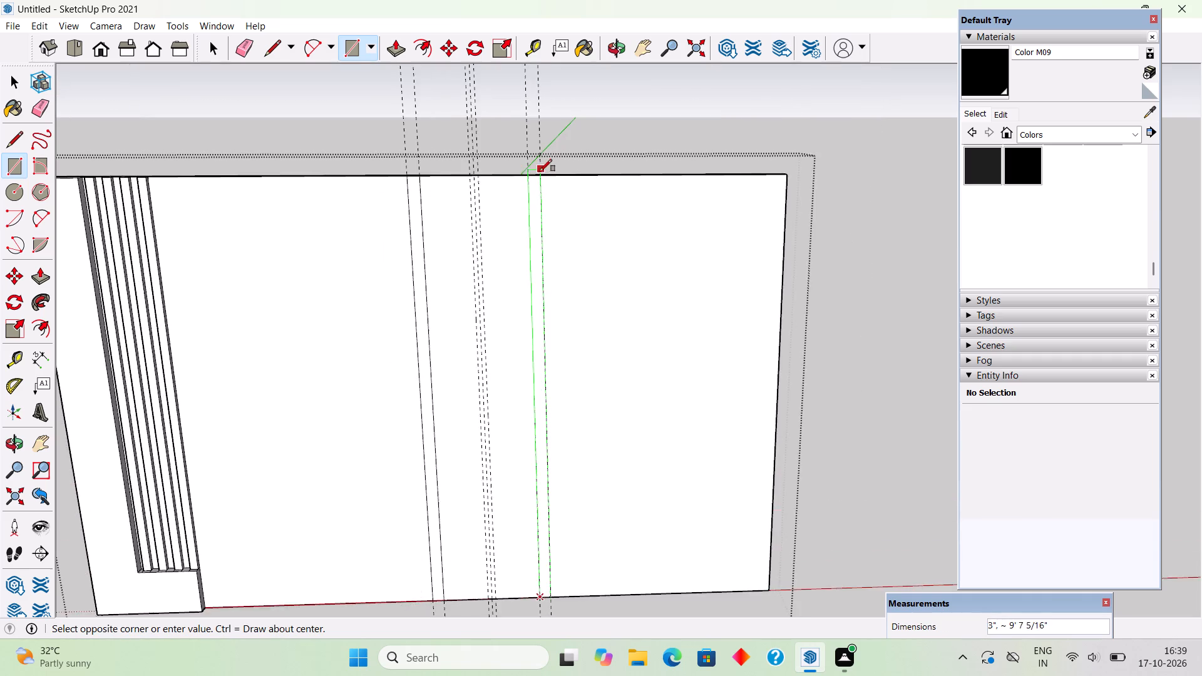
left_click(542, 176)
Draw a full-height 2" by 9' 6" rectangle between the outermost guides of the panel's central trio.
scroll(448, 183, "up", 10)
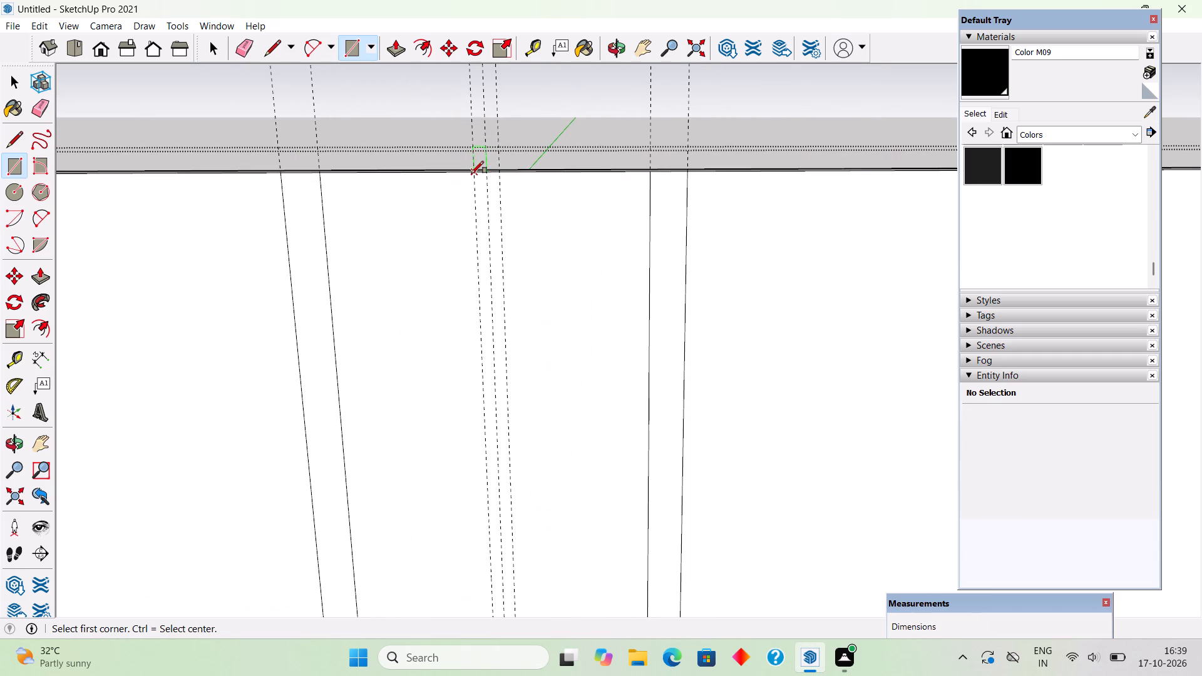
left_click(471, 173)
scroll(478, 173, "down", 10)
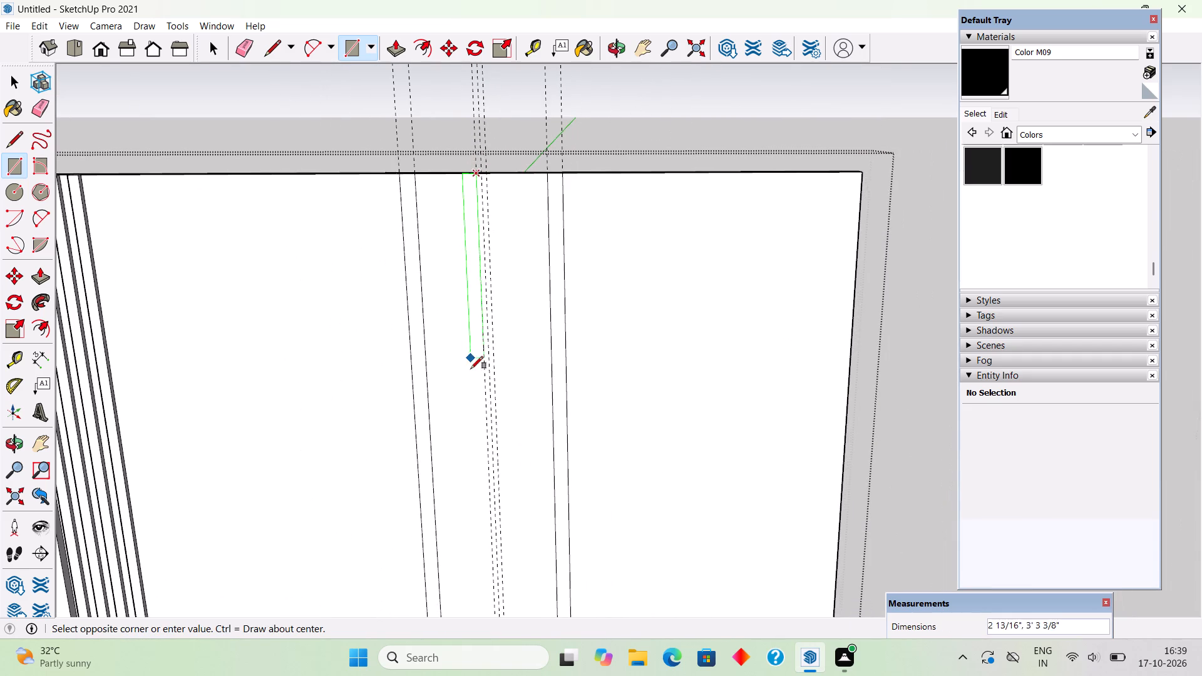
scroll(501, 307, "down", 5)
scroll(495, 597, "up", 10)
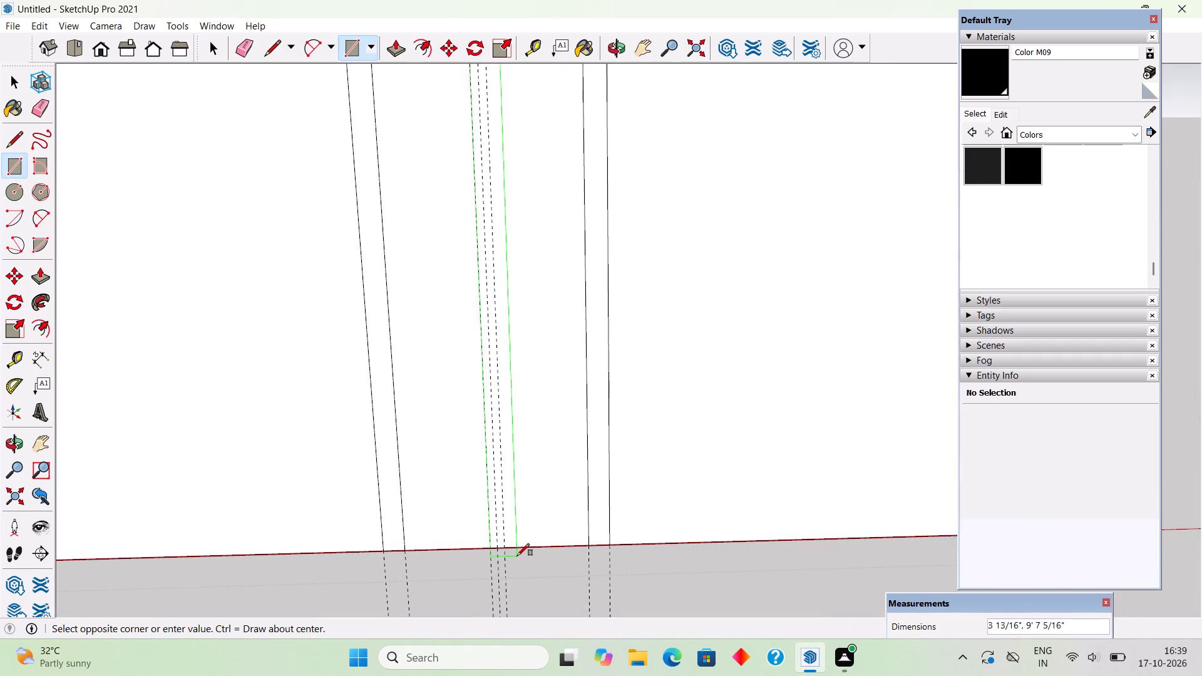
left_click(503, 550)
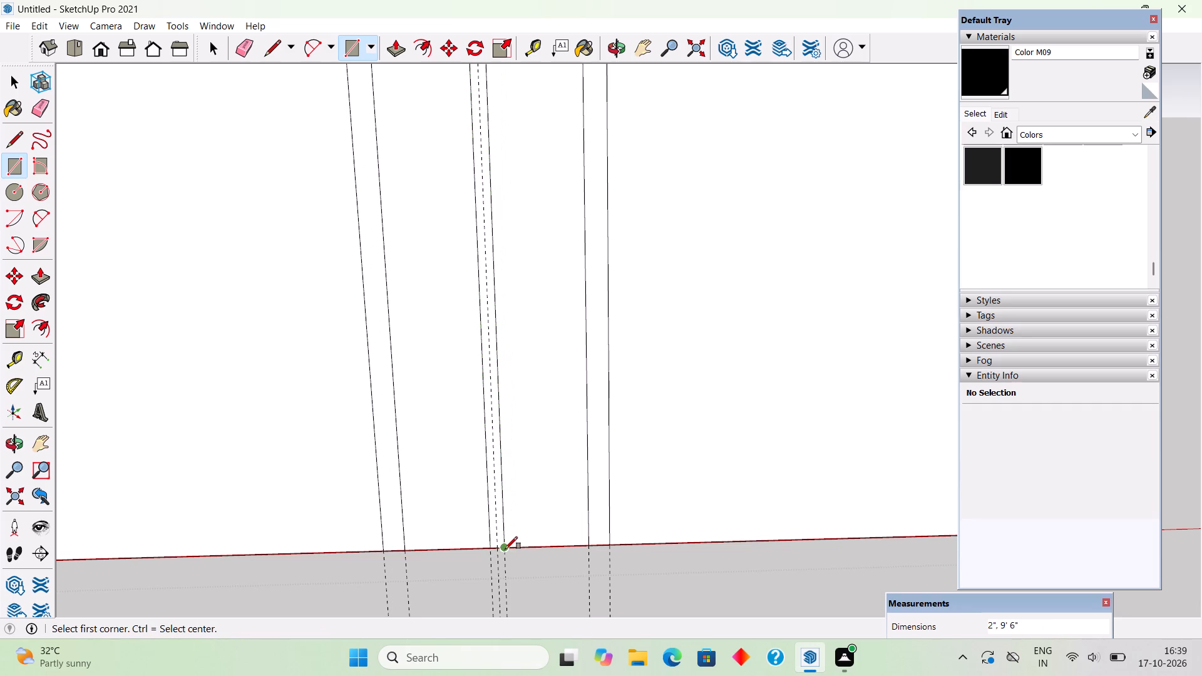
Delete the vertical guide running down the middle of the central strip.
key("space")
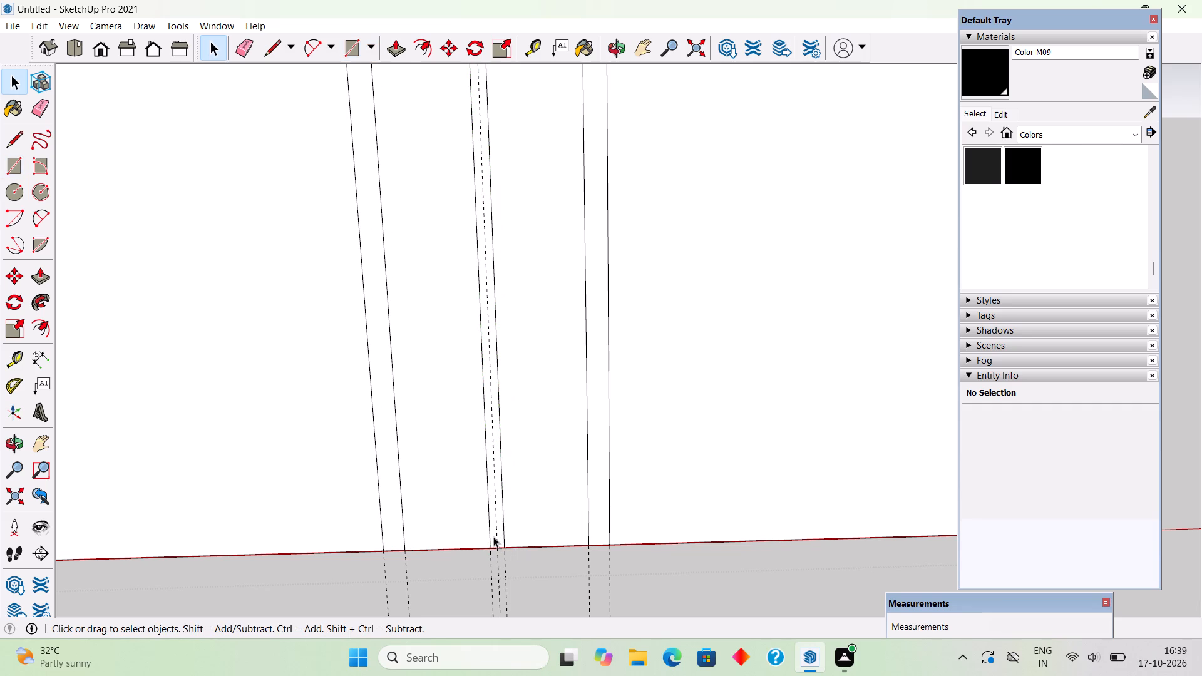
left_click(496, 537)
scroll(496, 537, "up", 5)
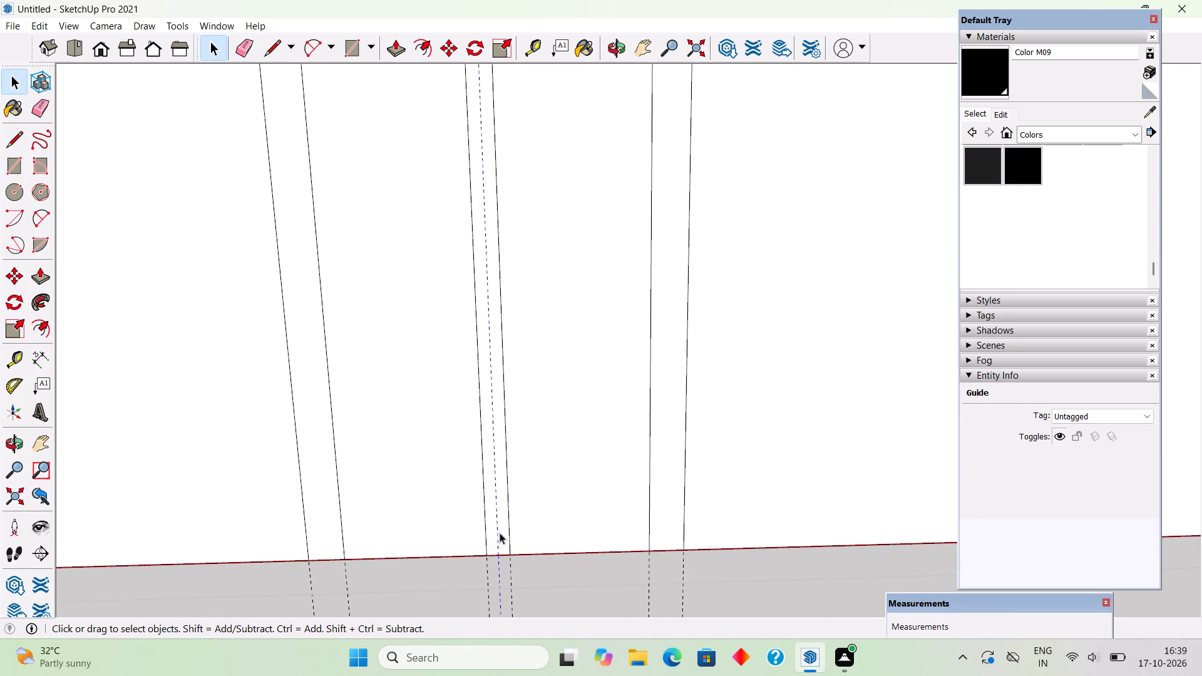
key("Delete")
Push the 2" wide central strip 1" into the panel.
left_click(500, 533)
key("p")
left_click(500, 533)
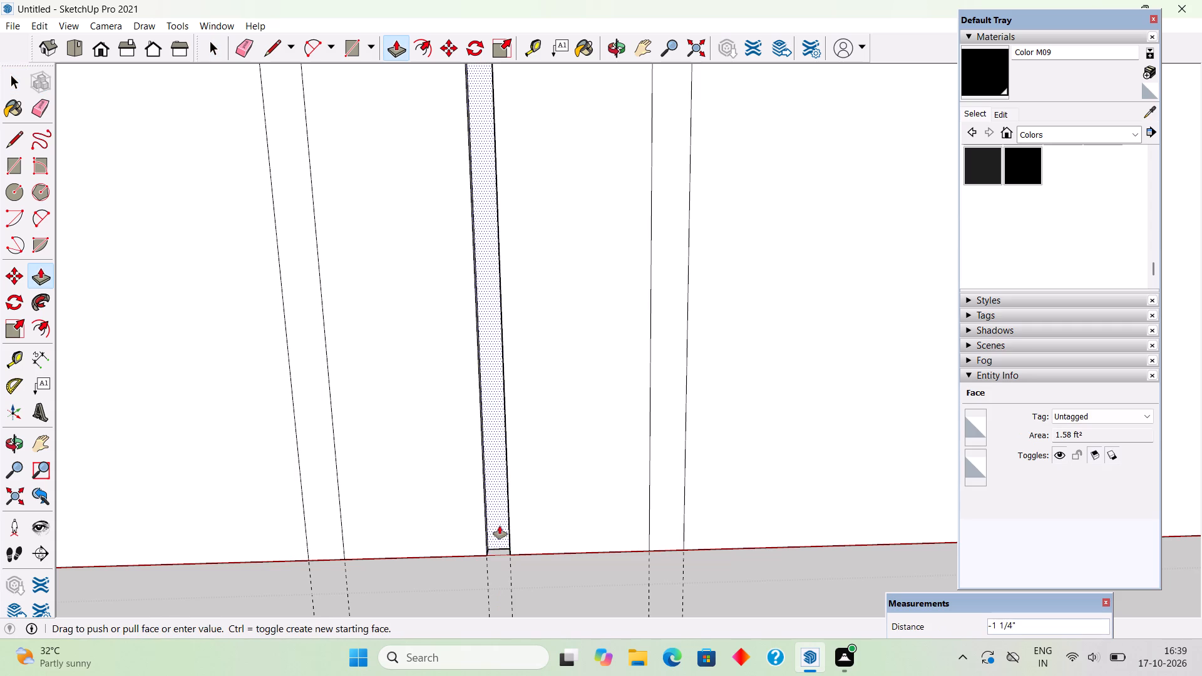
type("1\"")
key("Return")
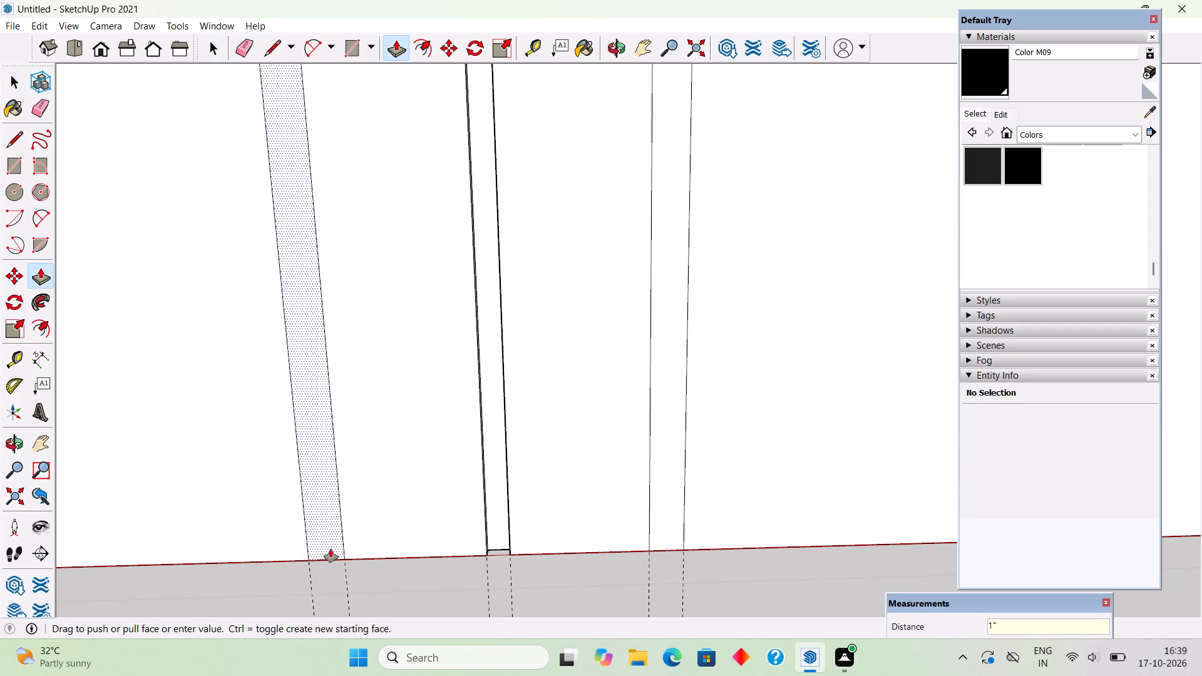
Pull both 3" wide side strips 2" out from the panel, level with the L-shaped border's face.
left_click(331, 549)
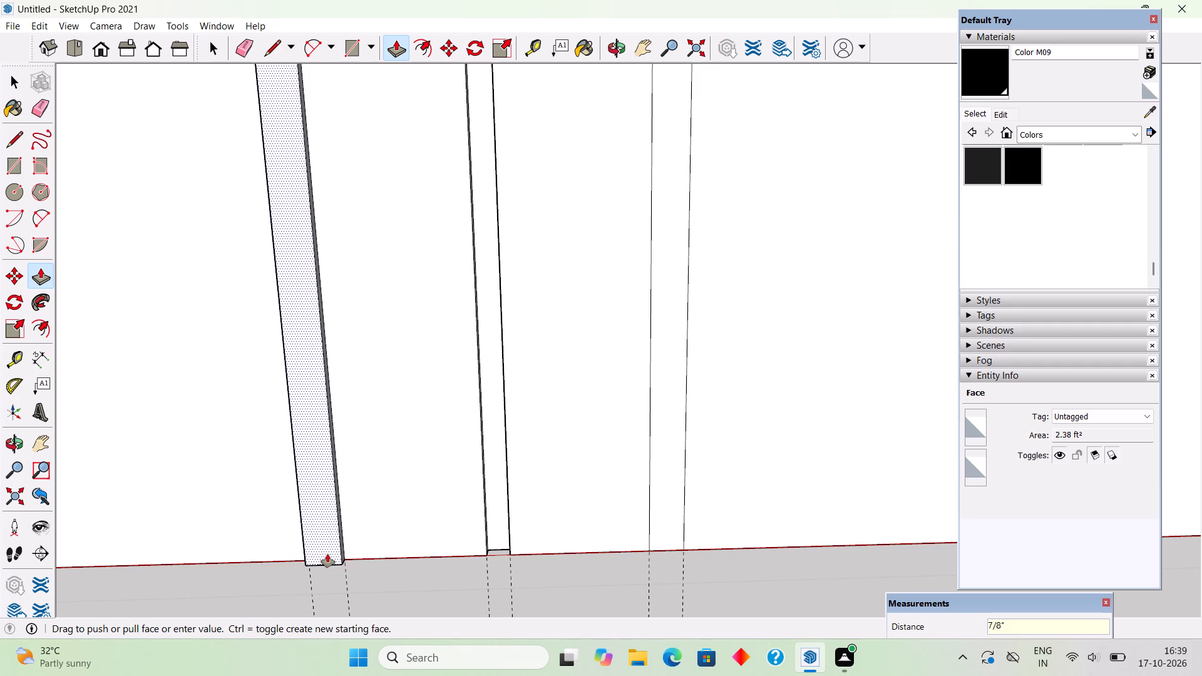
scroll(327, 554, "down", 15)
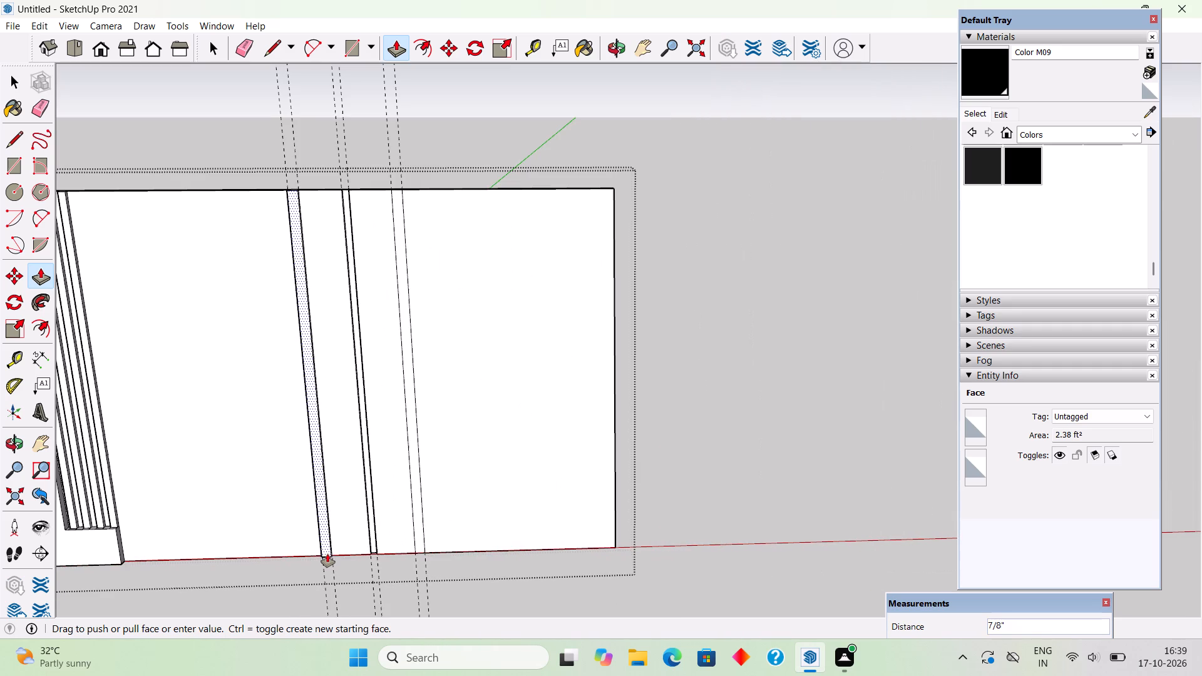
left_click(103, 544)
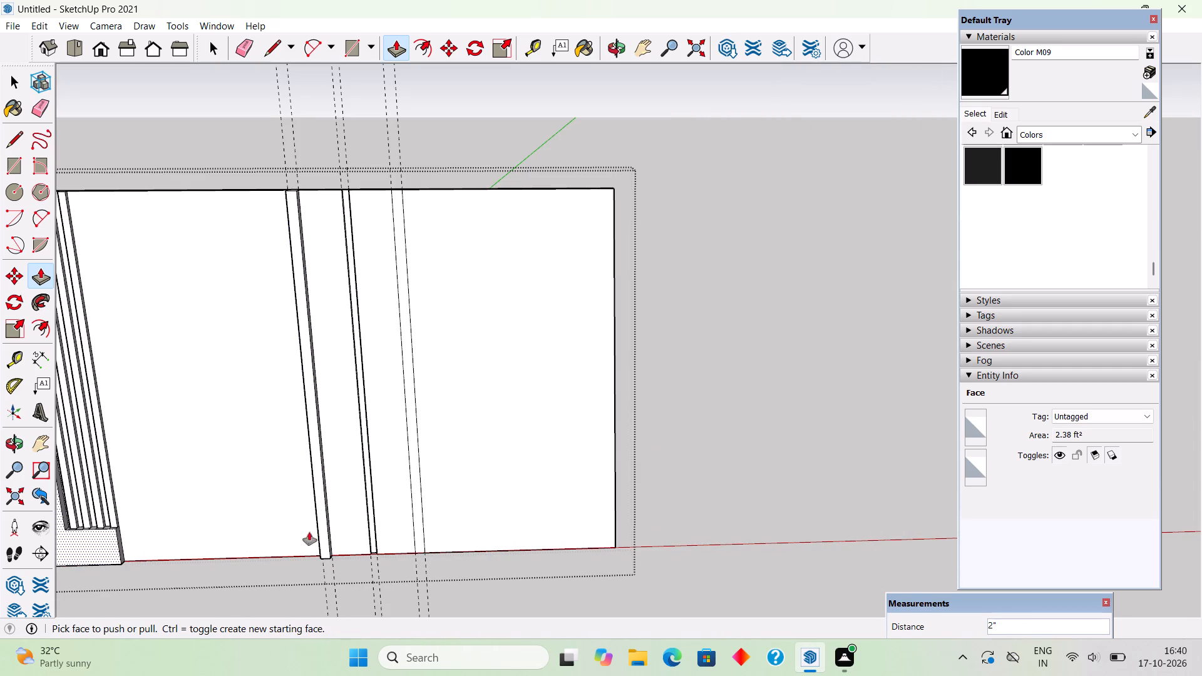
double_click(420, 542)
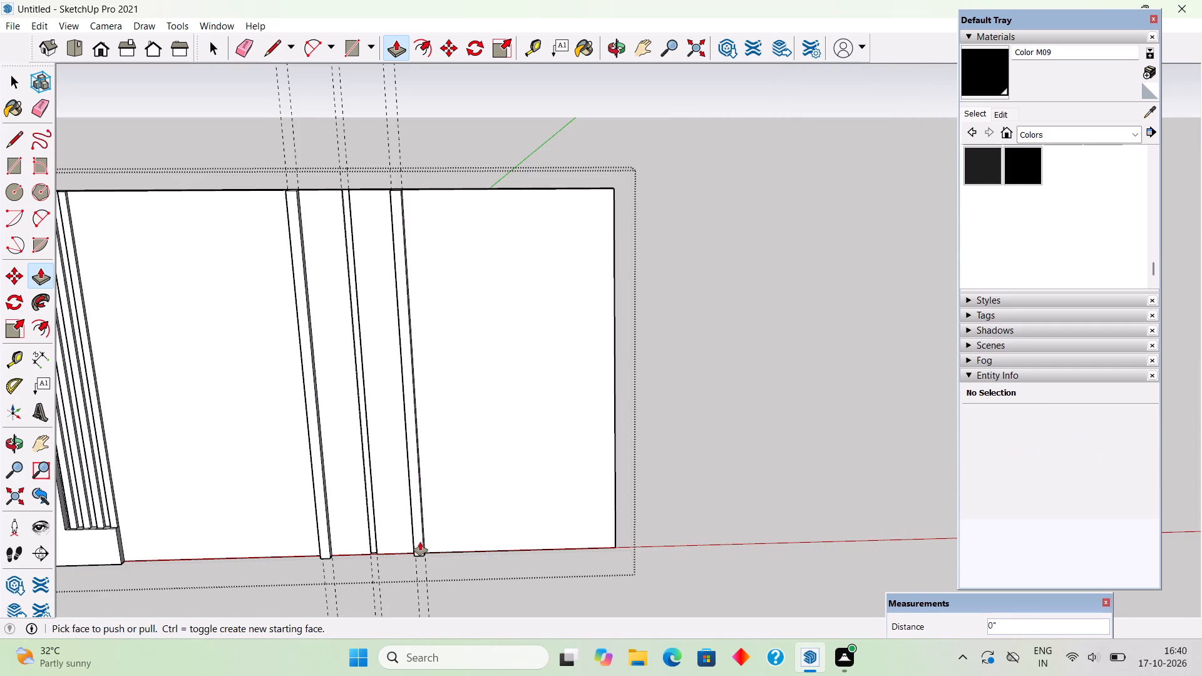
Delete all guides from the model.
key("space")
scroll(424, 539, "down", 6)
middle_click_drag(344, 504, 391, 394)
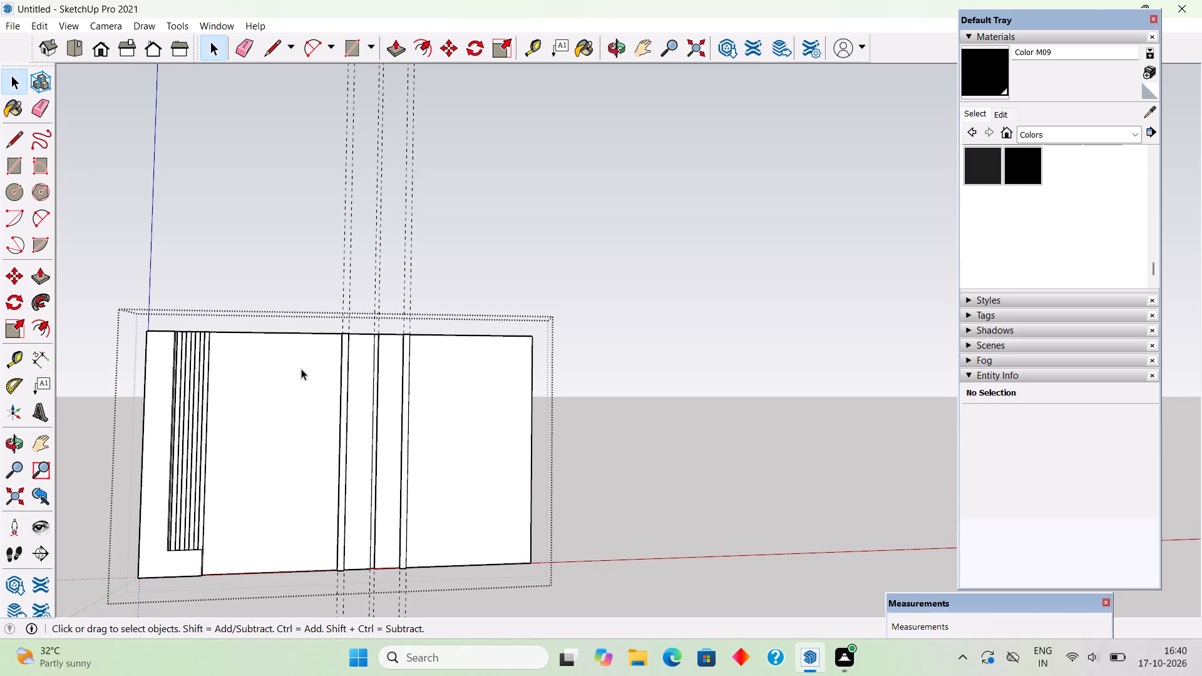
left_click(34, 28)
left_click(81, 164)
Examine the panel's slats, border and three vertical strips from several angles.
scroll(195, 282, "down", 4)
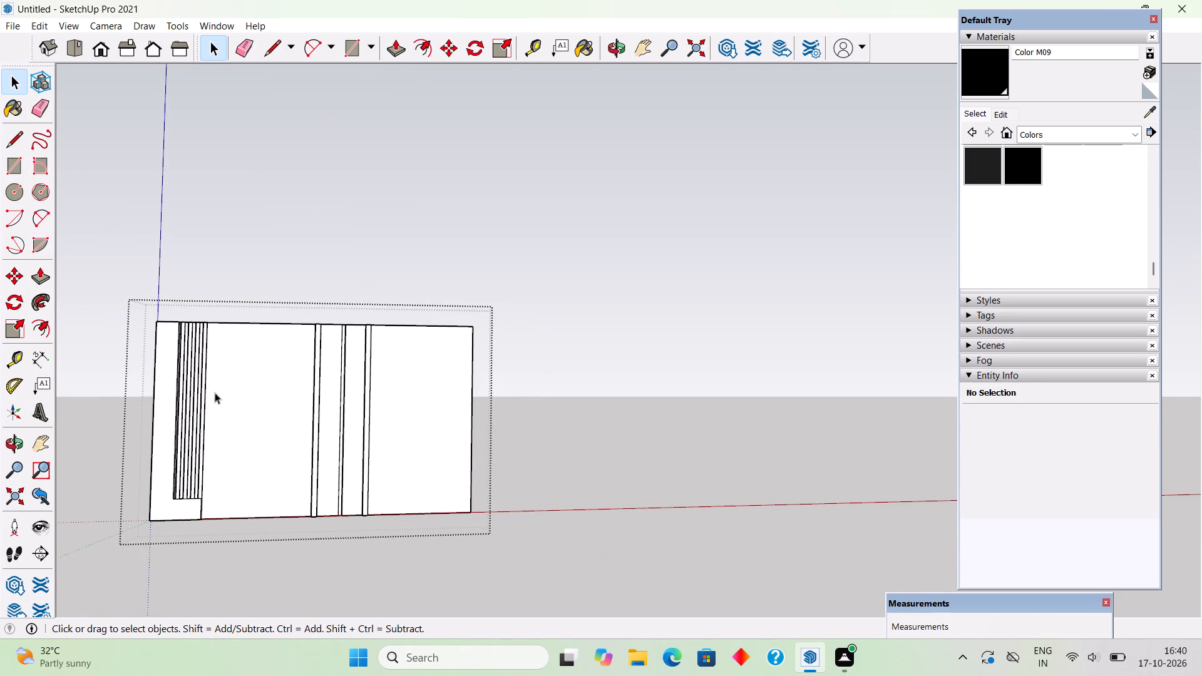
scroll(195, 442, "up", 2)
middle_click_drag(234, 232, 235, 251)
scroll(235, 232, "down", 3)
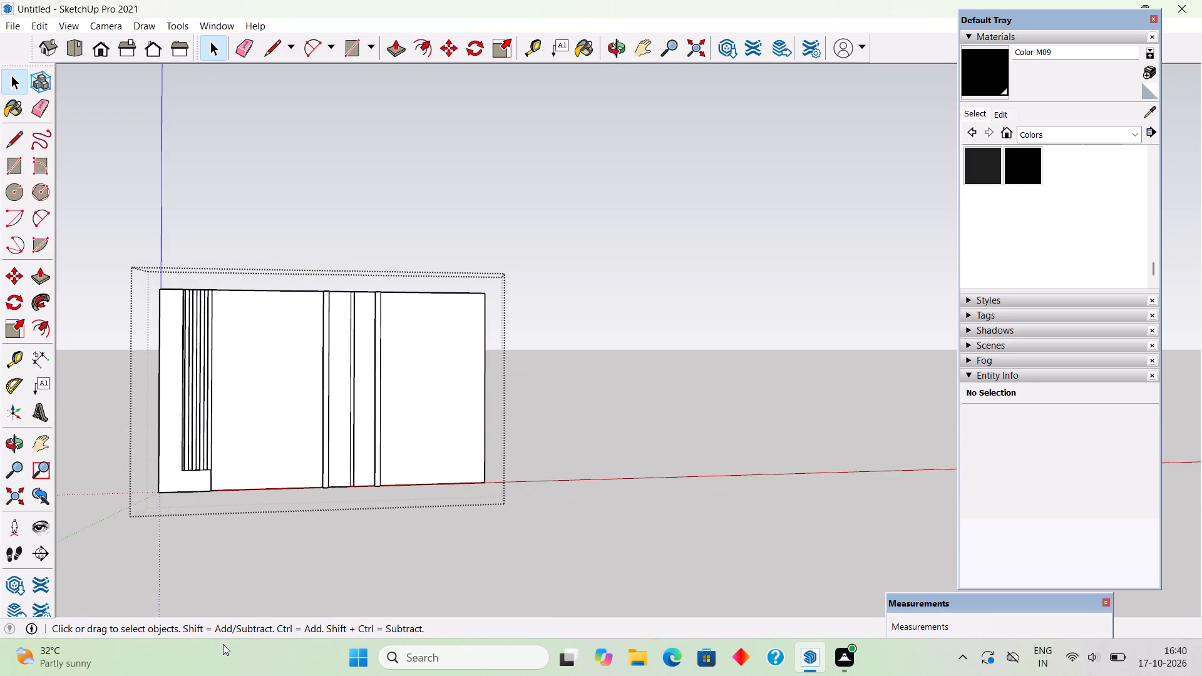
scroll(227, 644, "up", 6)
middle_click_drag(424, 450, 216, 403)
scroll(213, 511, "up", 2)
middle_click_drag(484, 503, 550, 507)
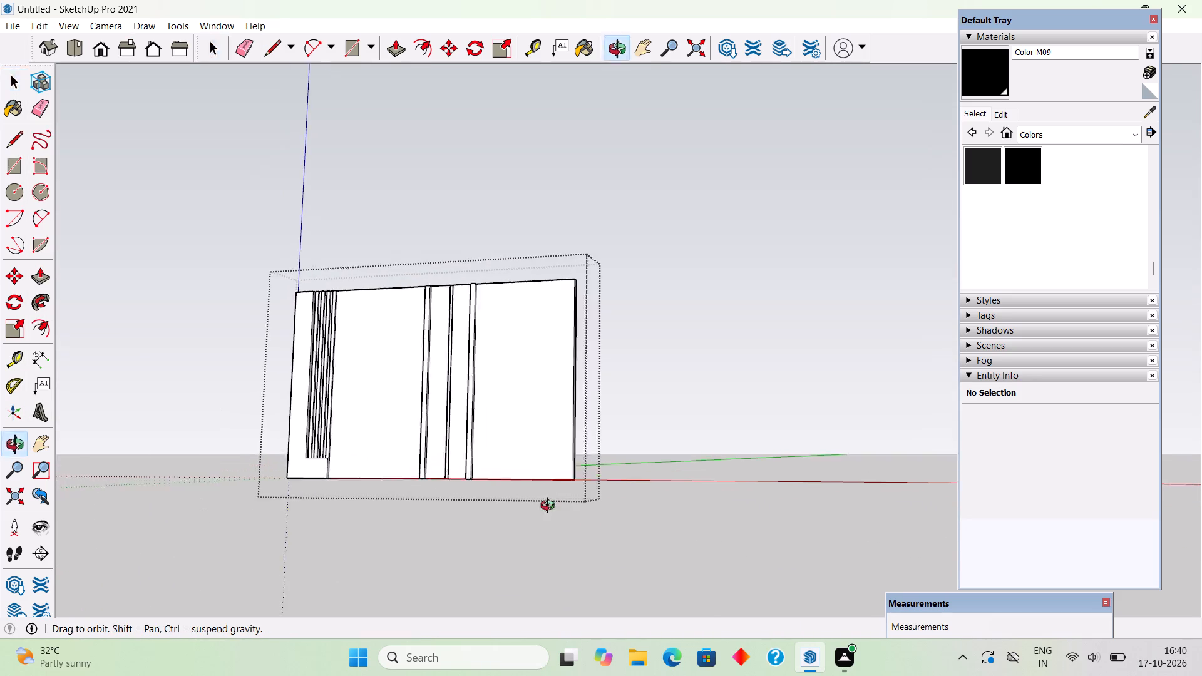
middle_click_drag(550, 507, 637, 499)
scroll(452, 539, "up", 1)
middle_click_drag(462, 536, 520, 547)
scroll(403, 248, "up", 4)
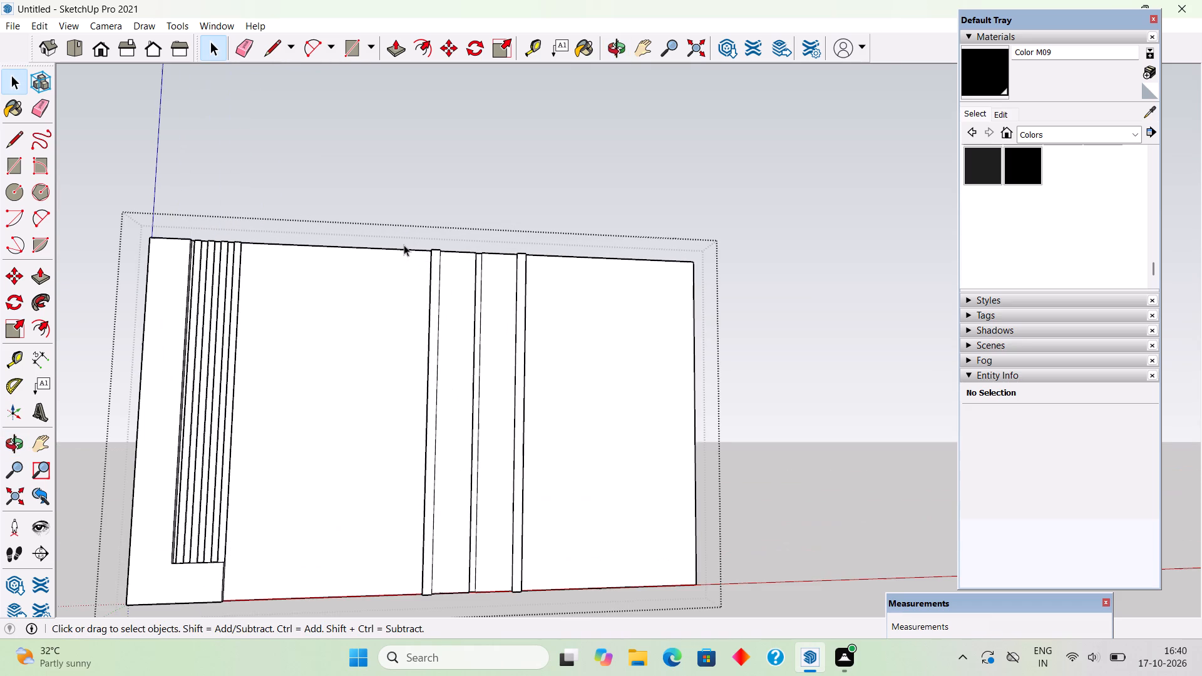
Place a horizontal guide 1' below the panel's top edge and a second one 1.5" above that guide.
key("t")
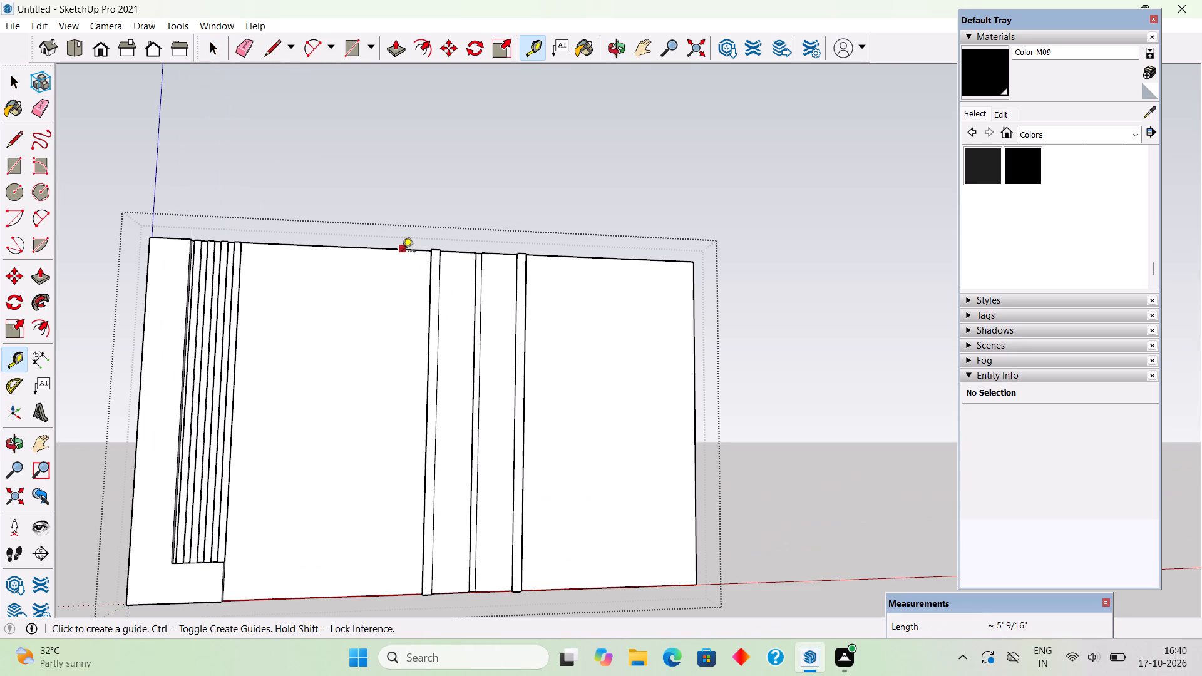
left_click(402, 252)
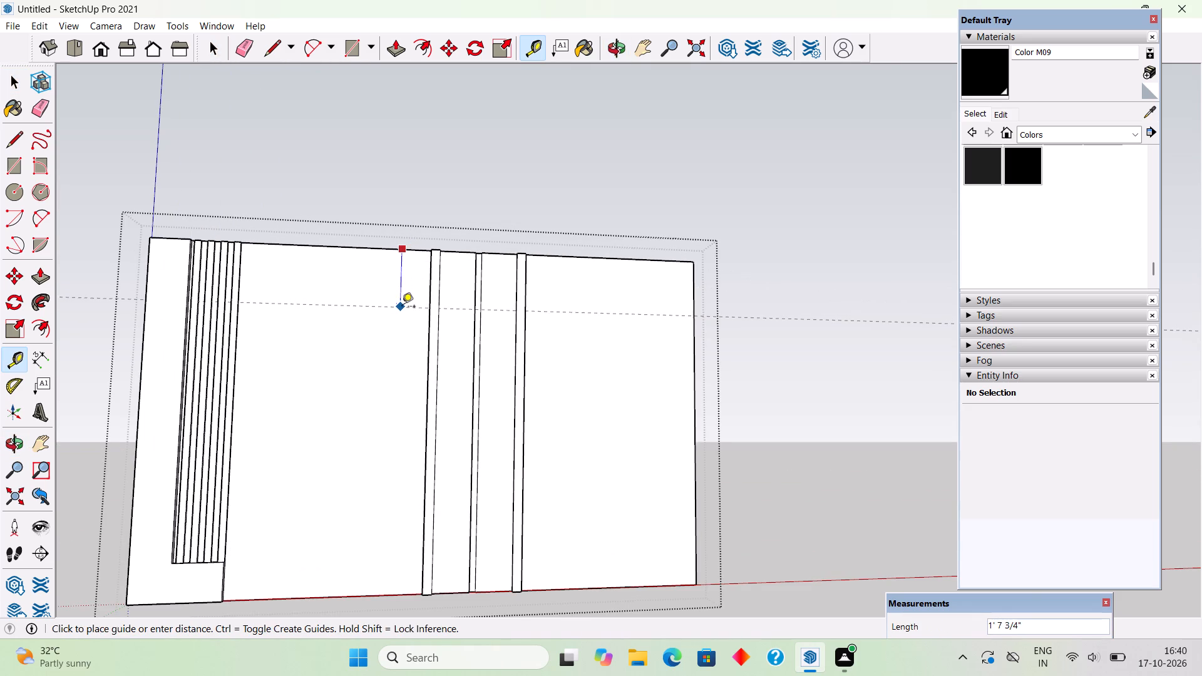
type("1'")
key("Return")
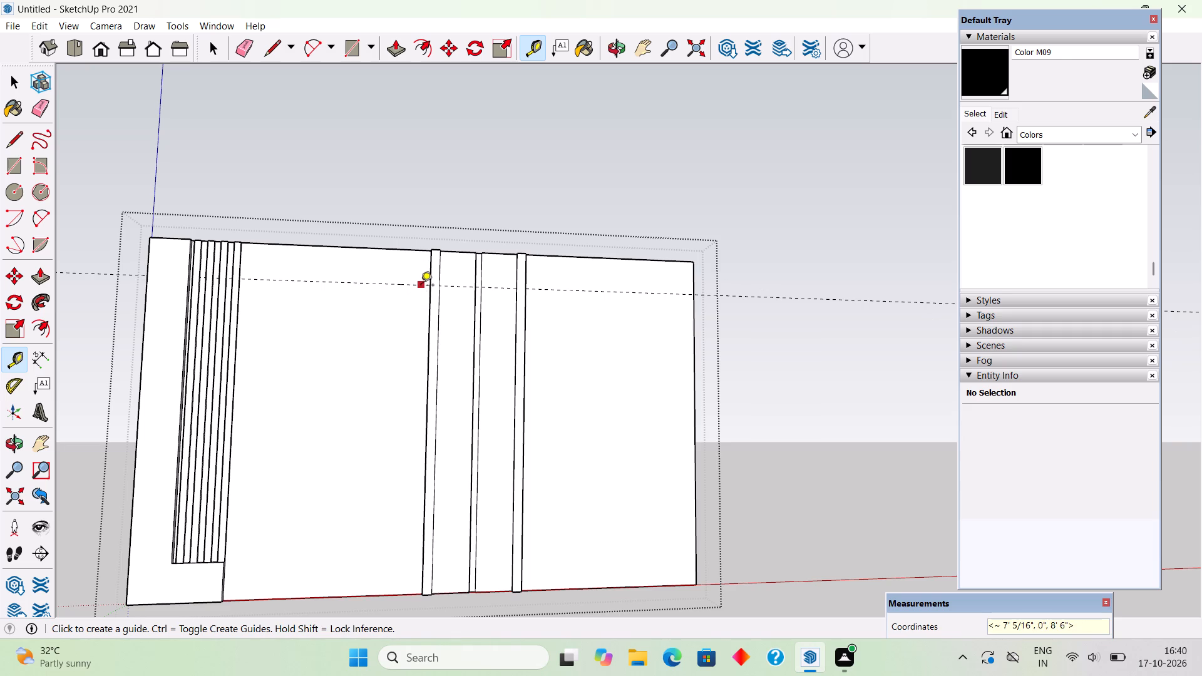
left_click(421, 286)
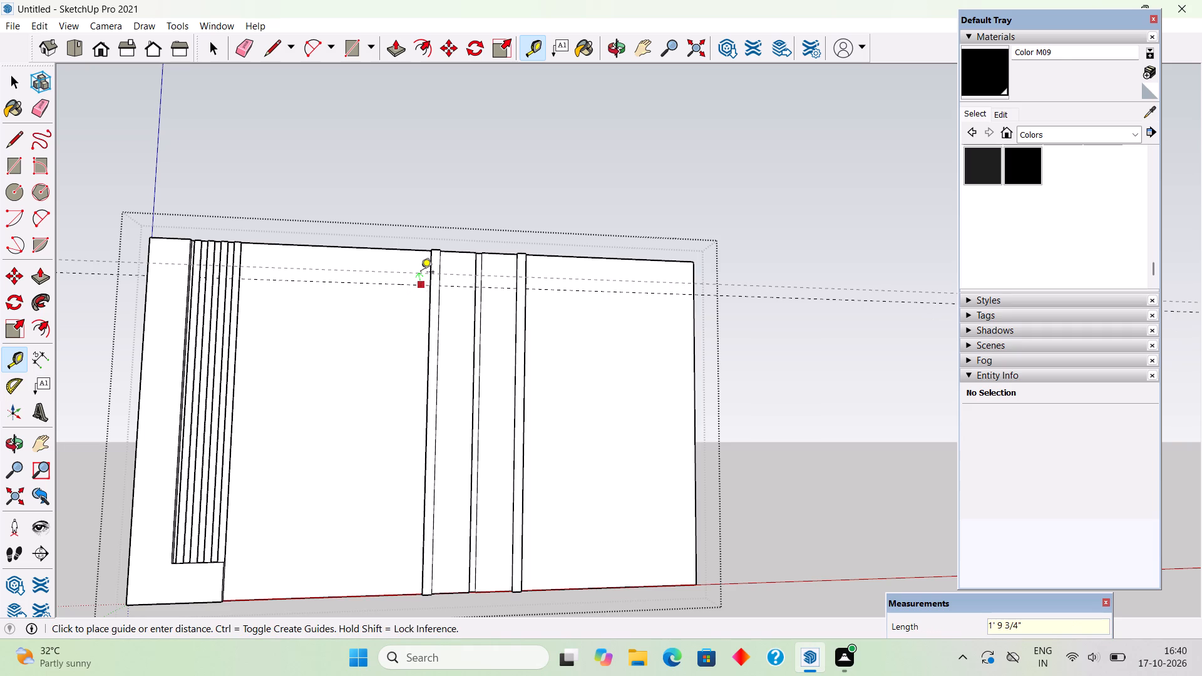
scroll(421, 270, "up", 4)
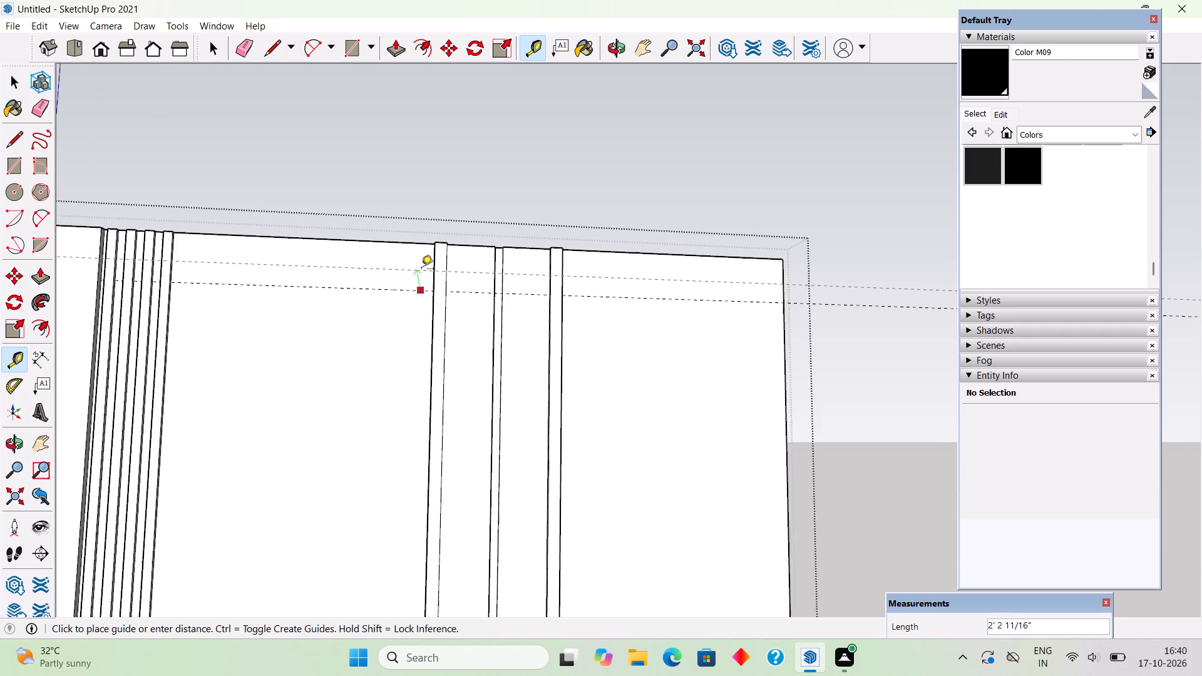
middle_click_drag(436, 326, 652, 446)
scroll(439, 330, "up", 1)
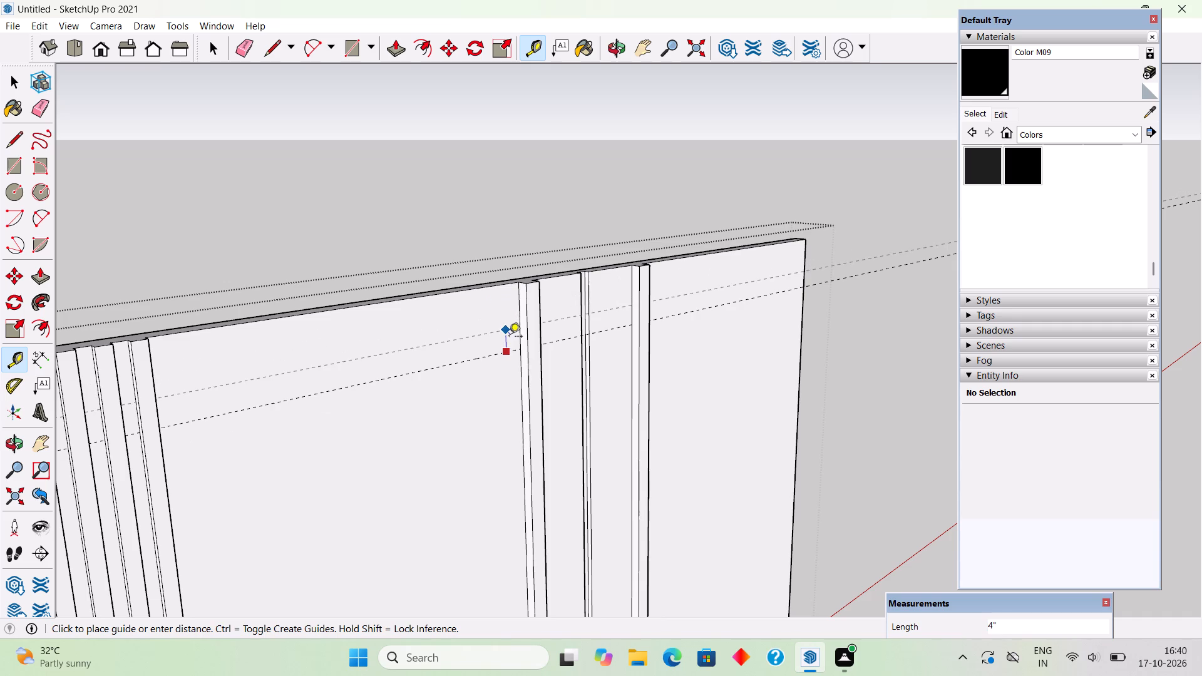
scroll(509, 341, "up", 1)
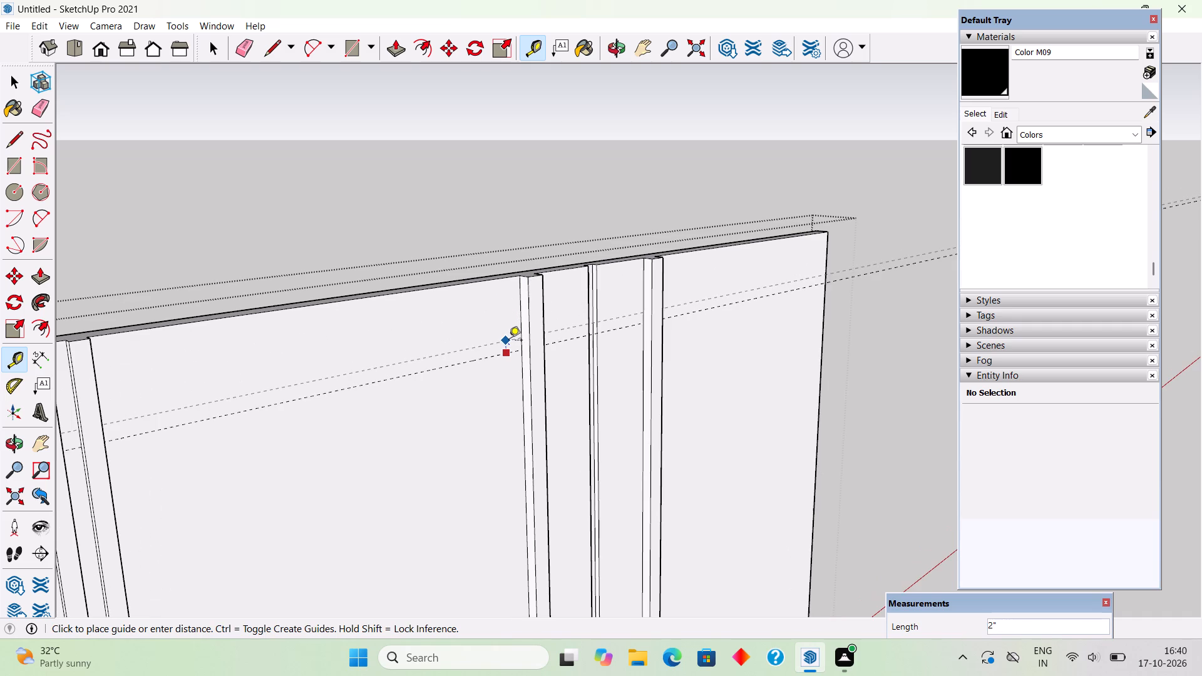
type("1.5\"")
key("Return")
key("space")
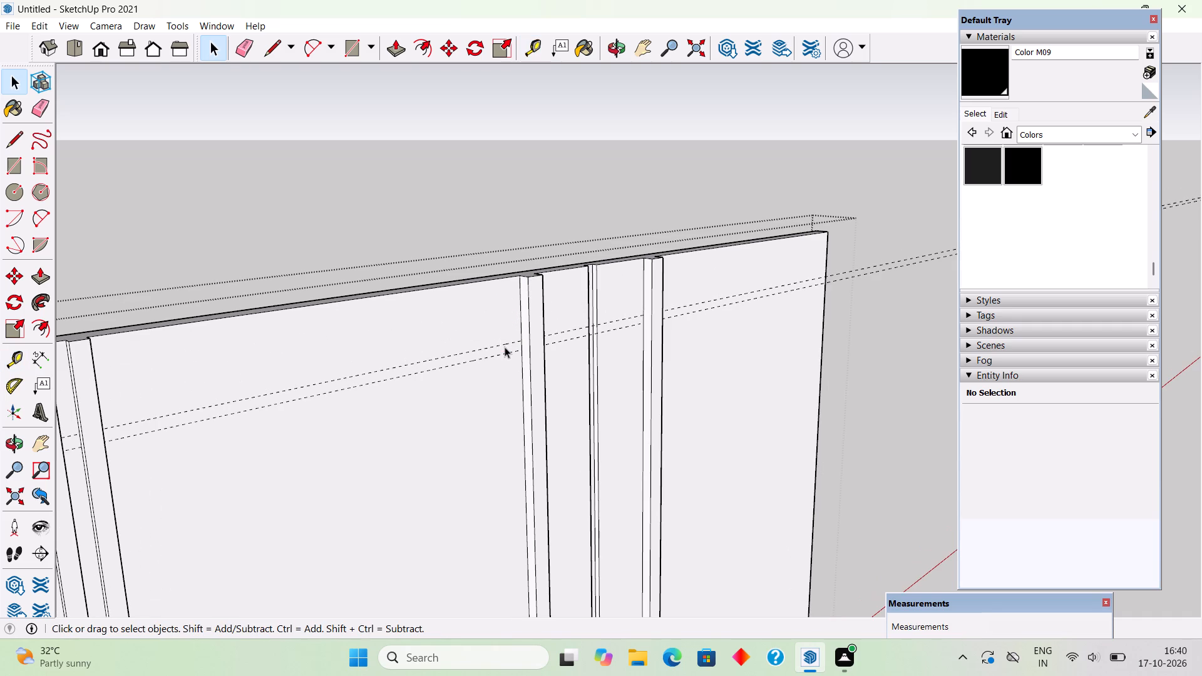
Copy the pair of horizontal guides 1' down the panel and repeat the copy 20 times.
left_click(505, 344)
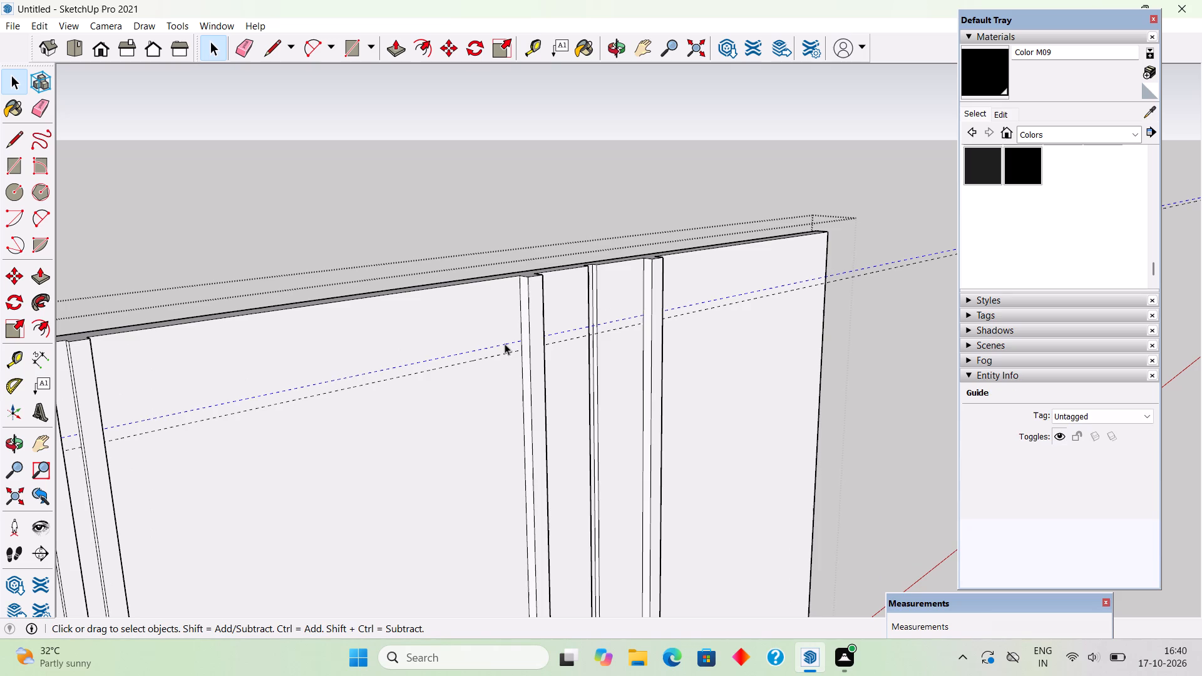
left_click(511, 351, "ctrl")
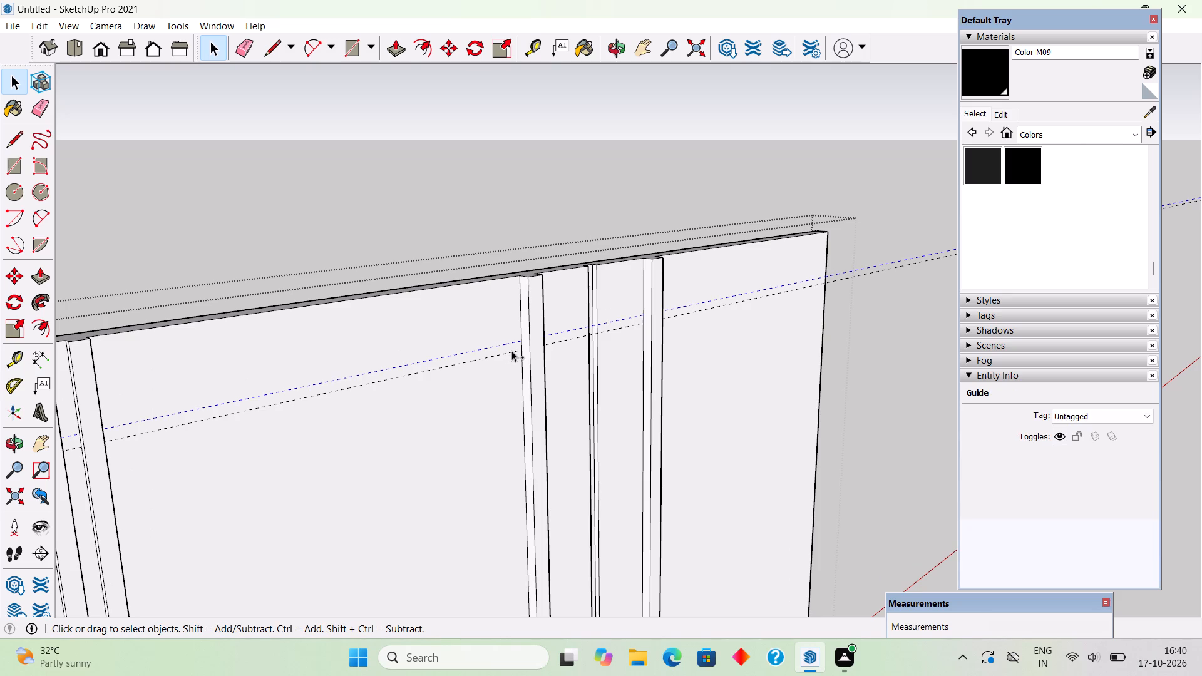
key("m")
left_click(511, 351)
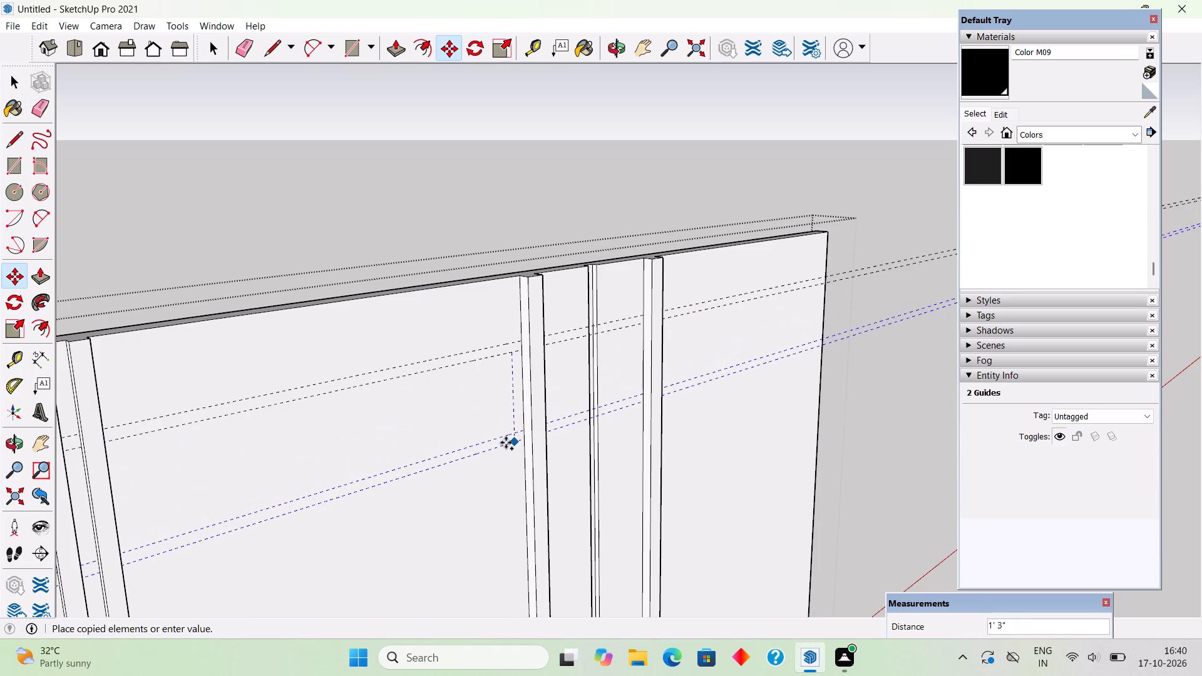
type("1'1\"")
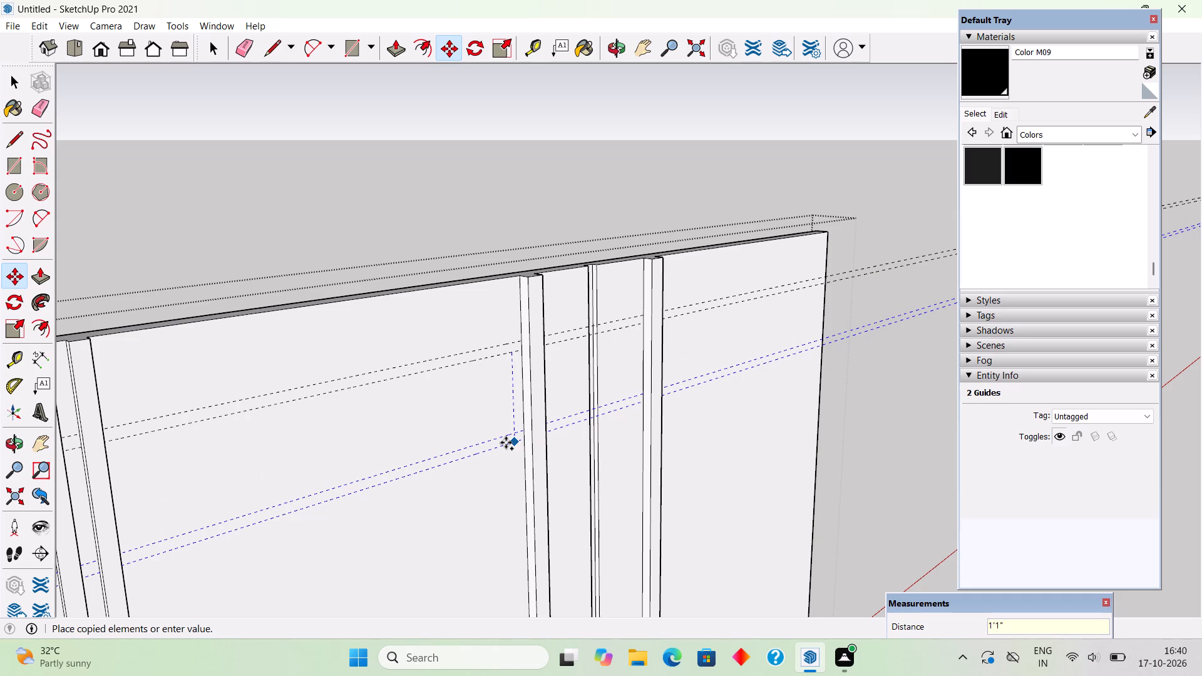
key("BackSpace")
key("BackSpace")
key("Return")
key("x")
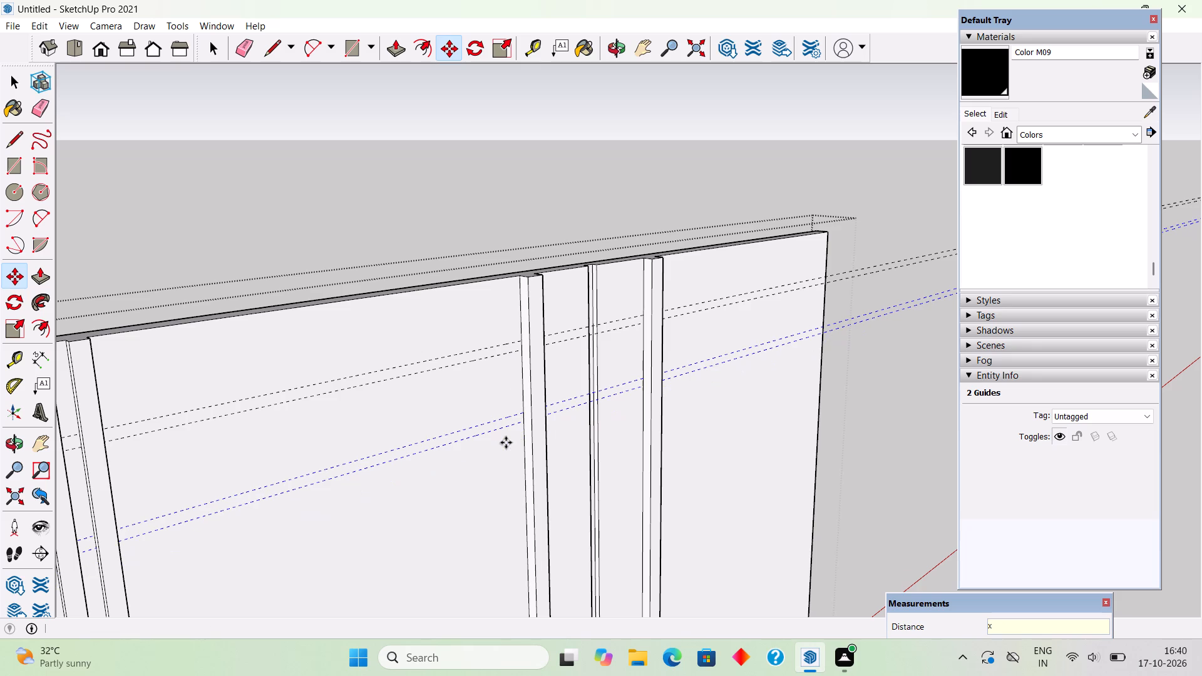
type("20")
key("Return")
Delete the surplus horizontal guides that lie below the panel's bottom edge.
scroll(541, 283, "down", 8)
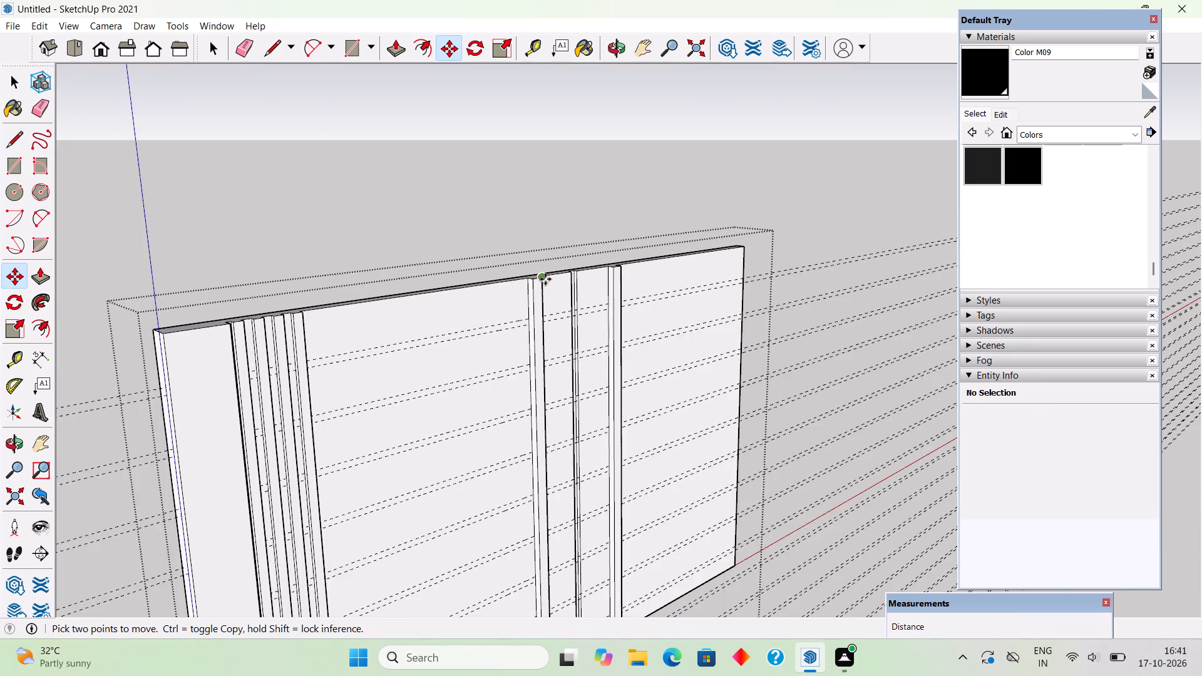
scroll(545, 279, "down", 8)
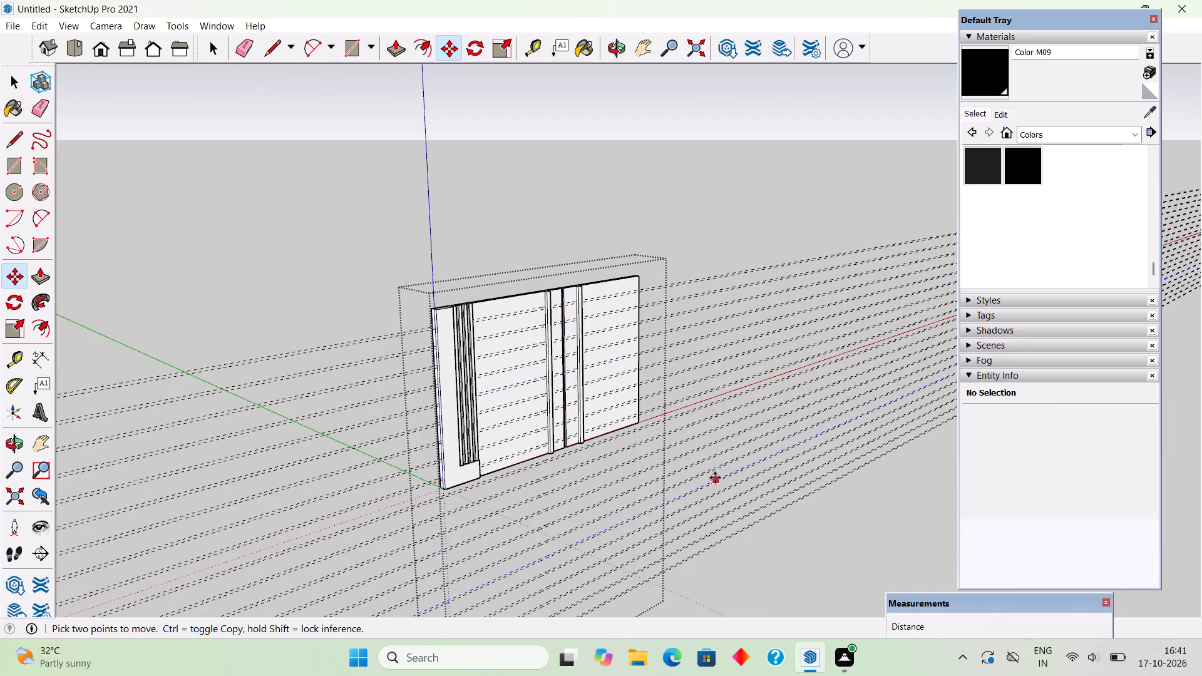
key("space")
left_click_drag(763, 548, 709, 401)
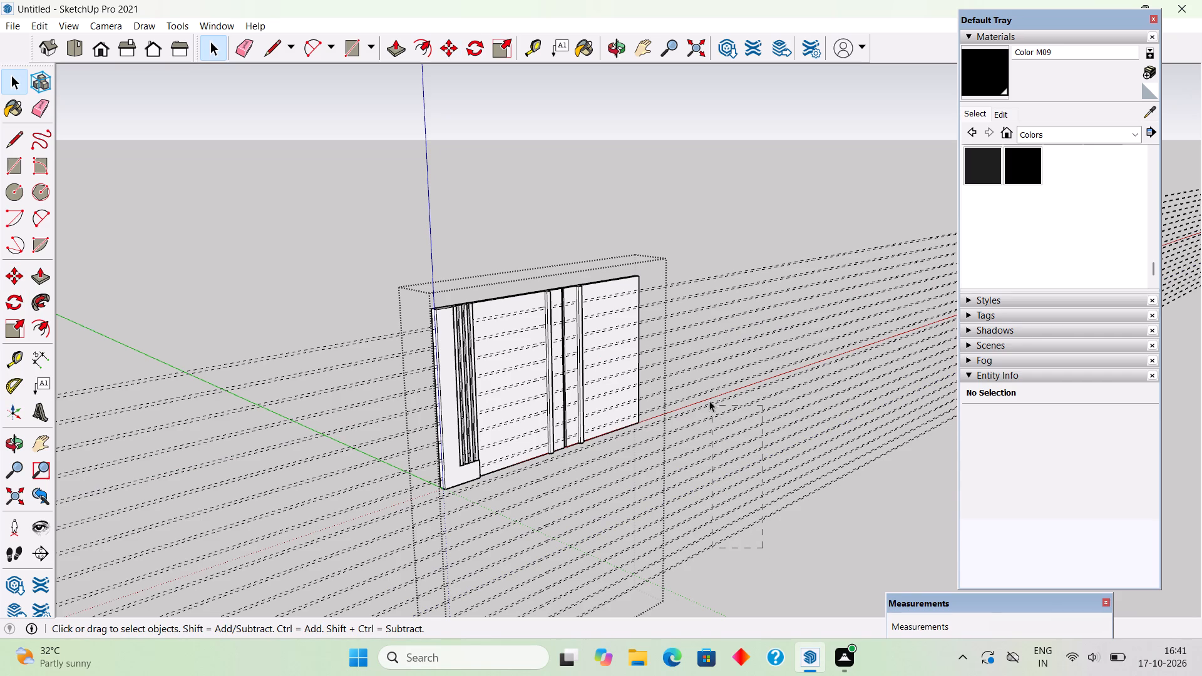
left_click_drag(709, 401, 705, 394)
key("Delete")
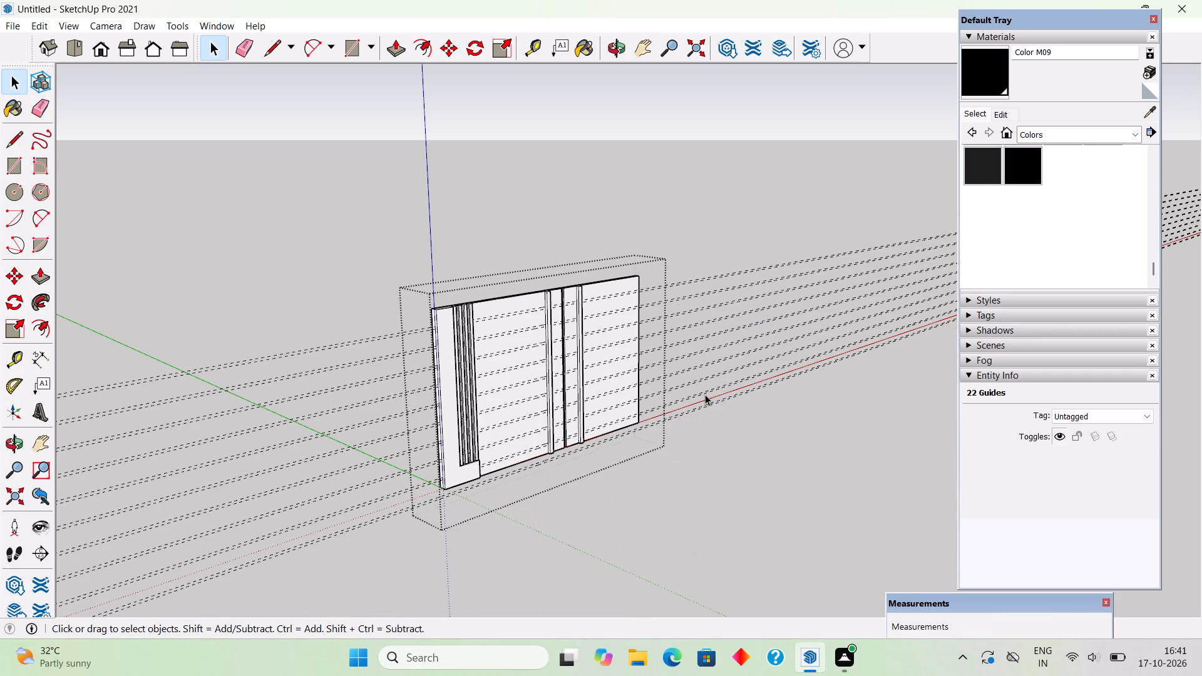
Draw a 1 1/2" by about 5' 9/16" rectangle between the topmost guide pair, from the slats to the nearest central strip.
middle_click_drag(507, 346, 314, 319)
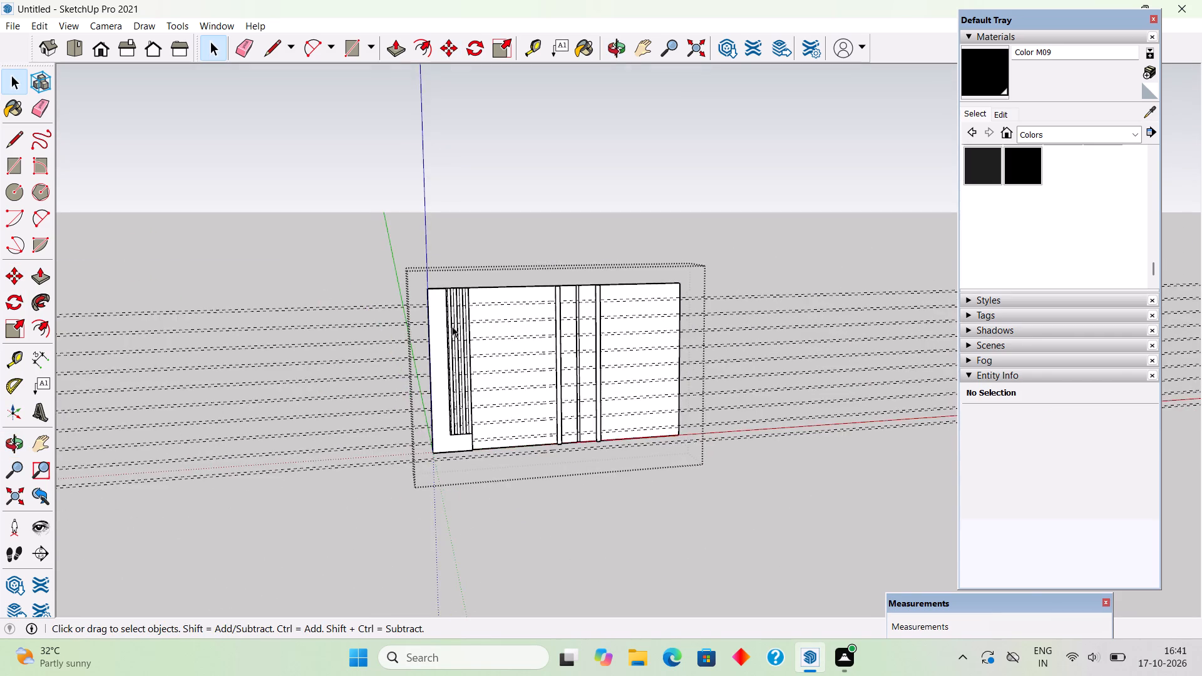
scroll(456, 321, "up", 6)
middle_click_drag(632, 347, 428, 359)
scroll(695, 518, "up", 4)
middle_click_drag(684, 563, 706, 593)
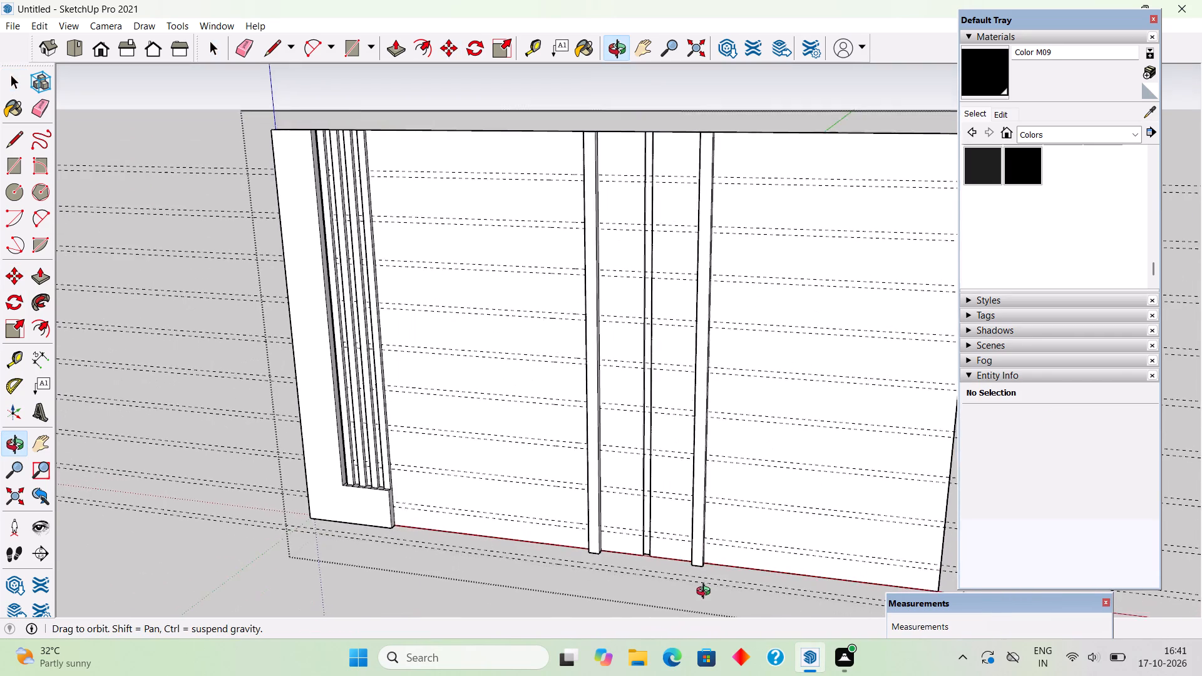
middle_click_drag(706, 593, 796, 608)
scroll(556, 195, "up", 4)
middle_click_drag(553, 225, 523, 298)
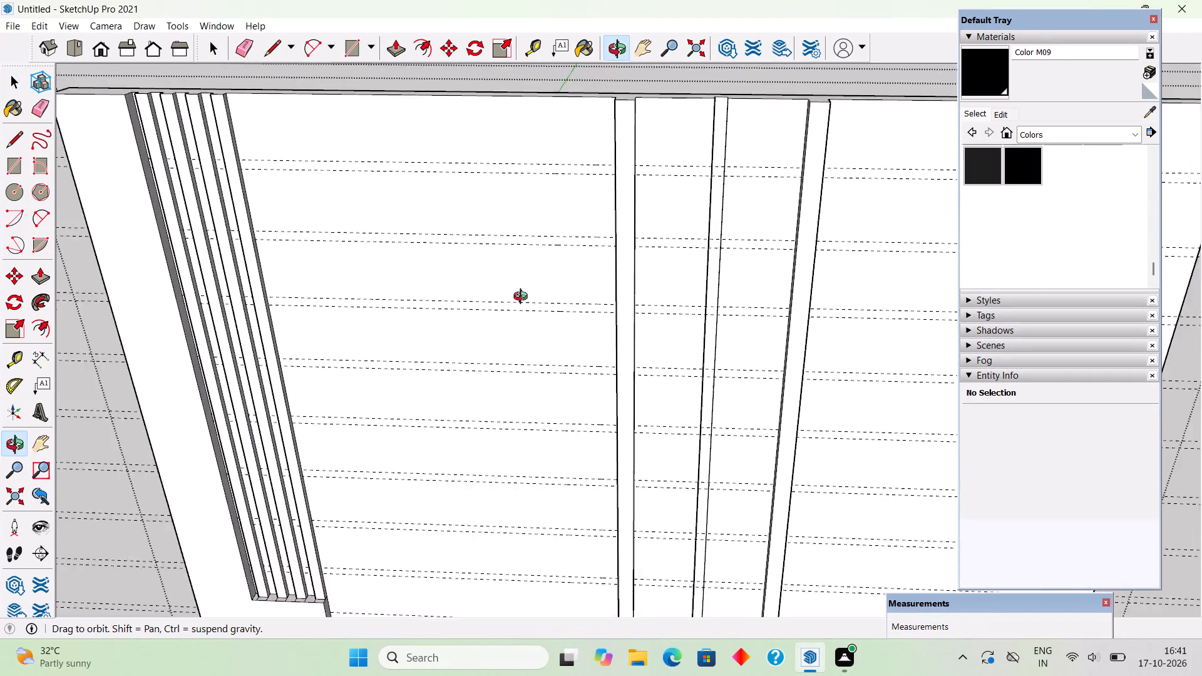
middle_click_drag(523, 298, 645, 408)
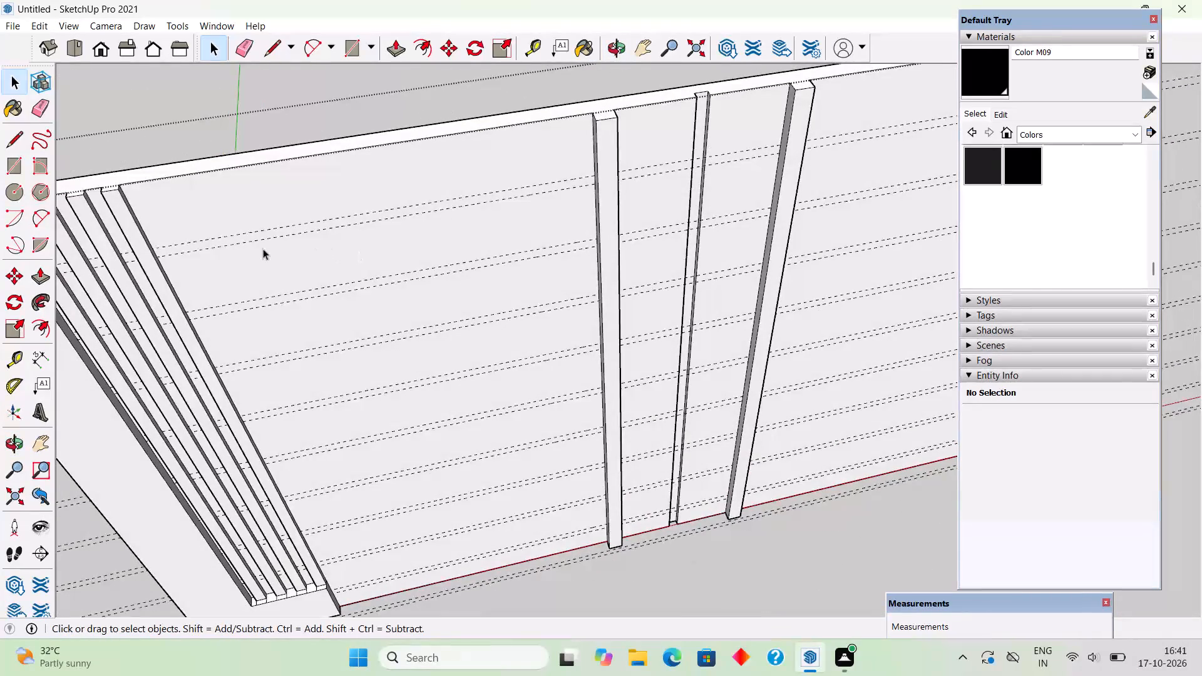
scroll(185, 248, "up", 4)
key("r")
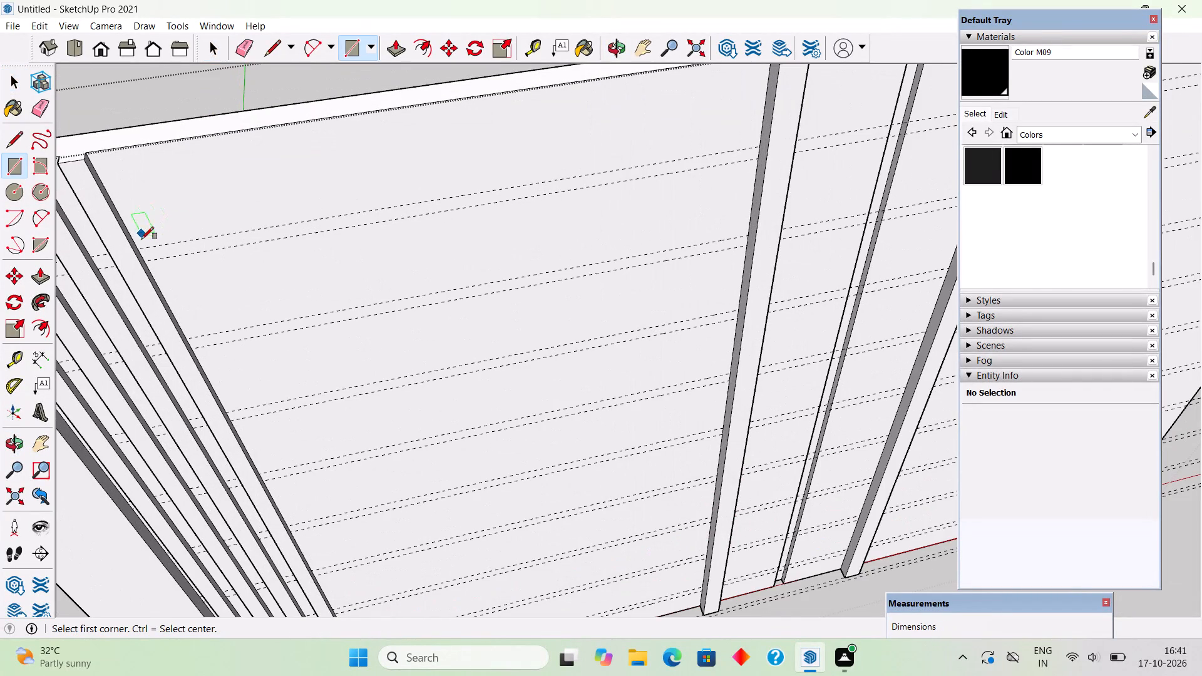
scroll(141, 242, "up", 5)
left_click(141, 252)
scroll(303, 273, "down", 4)
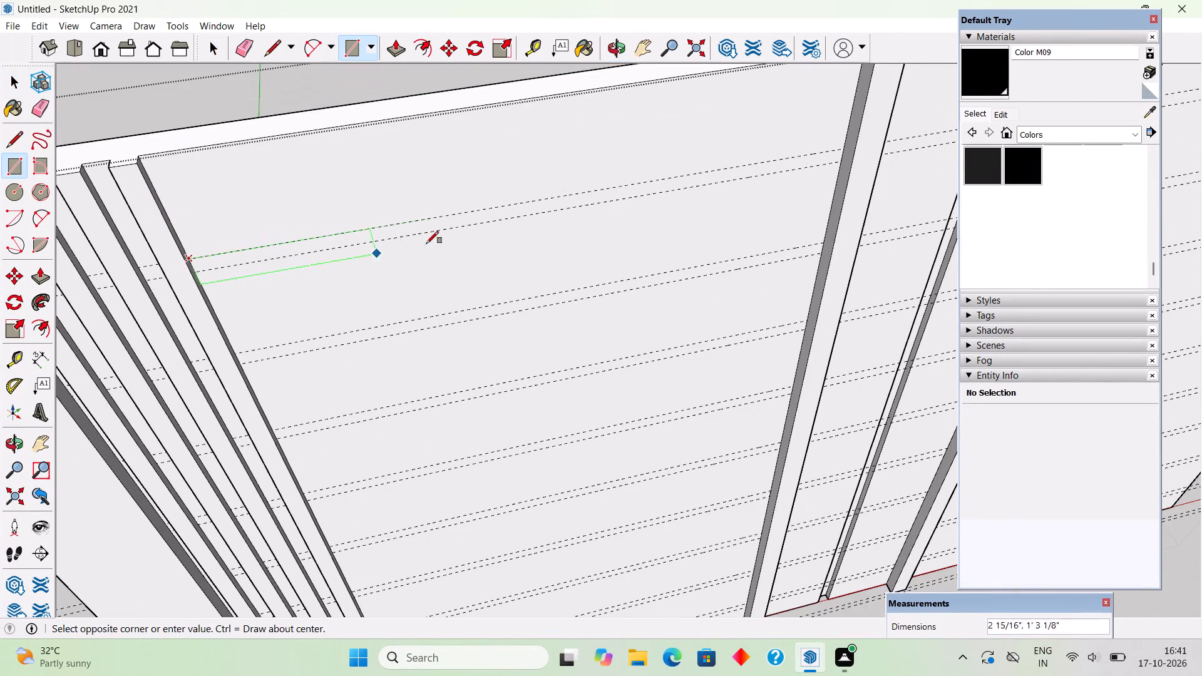
left_click(843, 164)
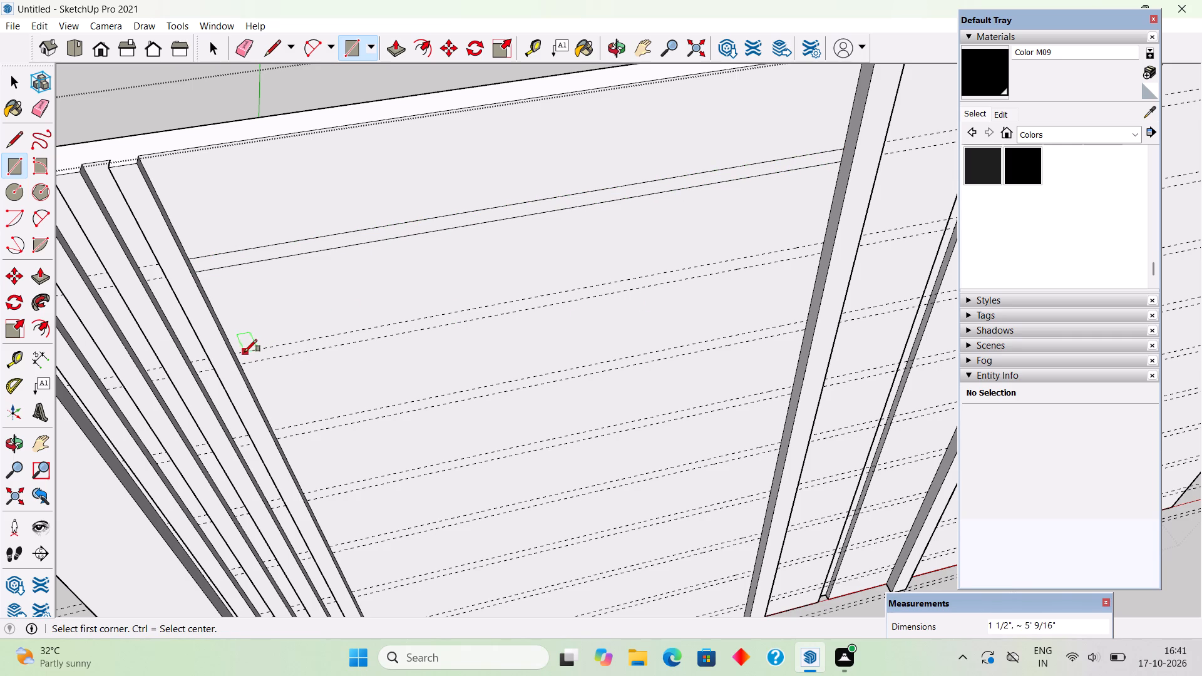
Draw 1 1/2" high rectangles between the second and third guide pairs, from the slats to the nearest central strip.
left_click(239, 354)
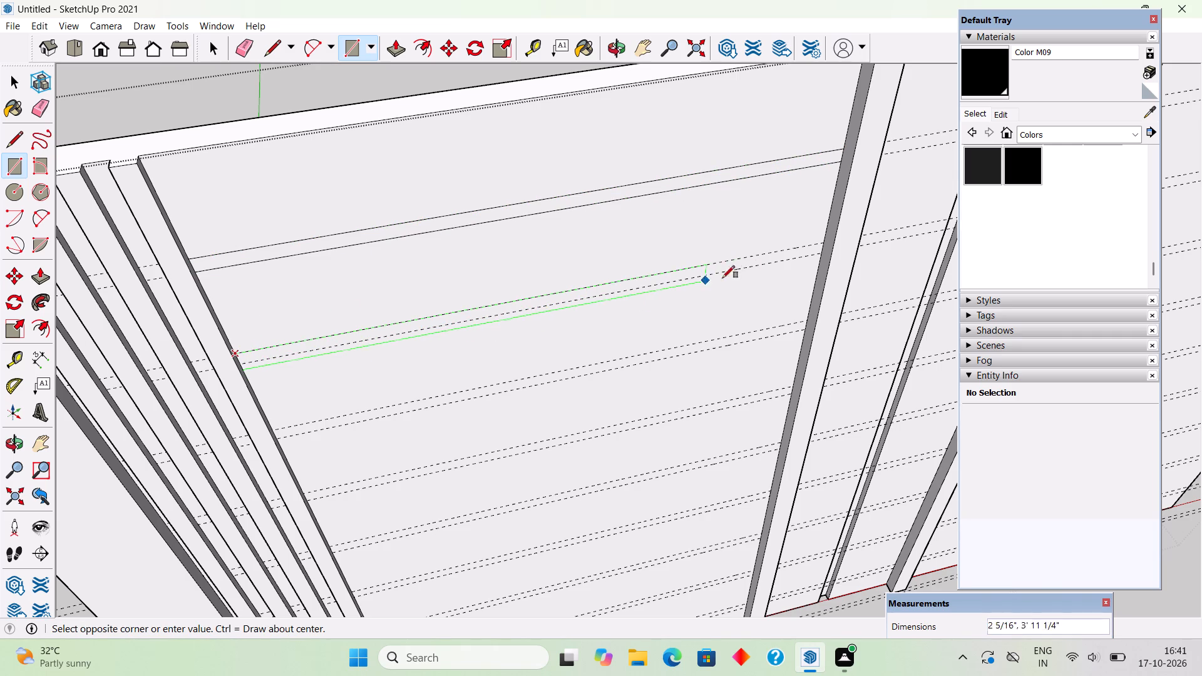
left_click(821, 251)
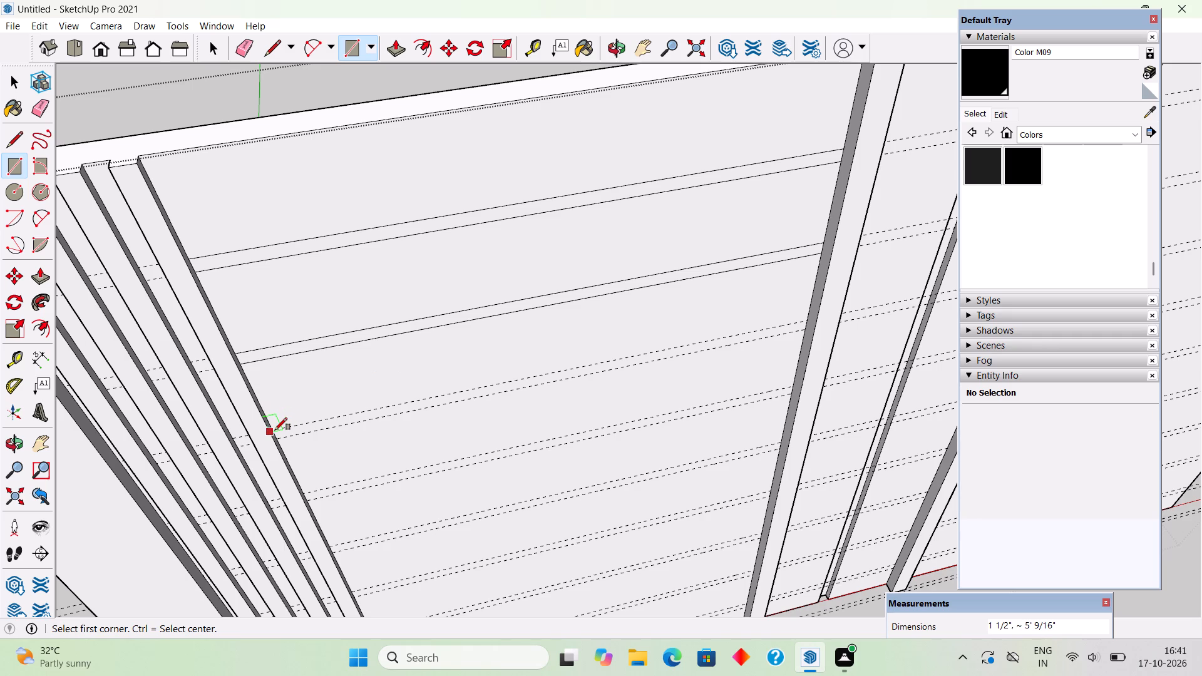
scroll(282, 424, "up", 11)
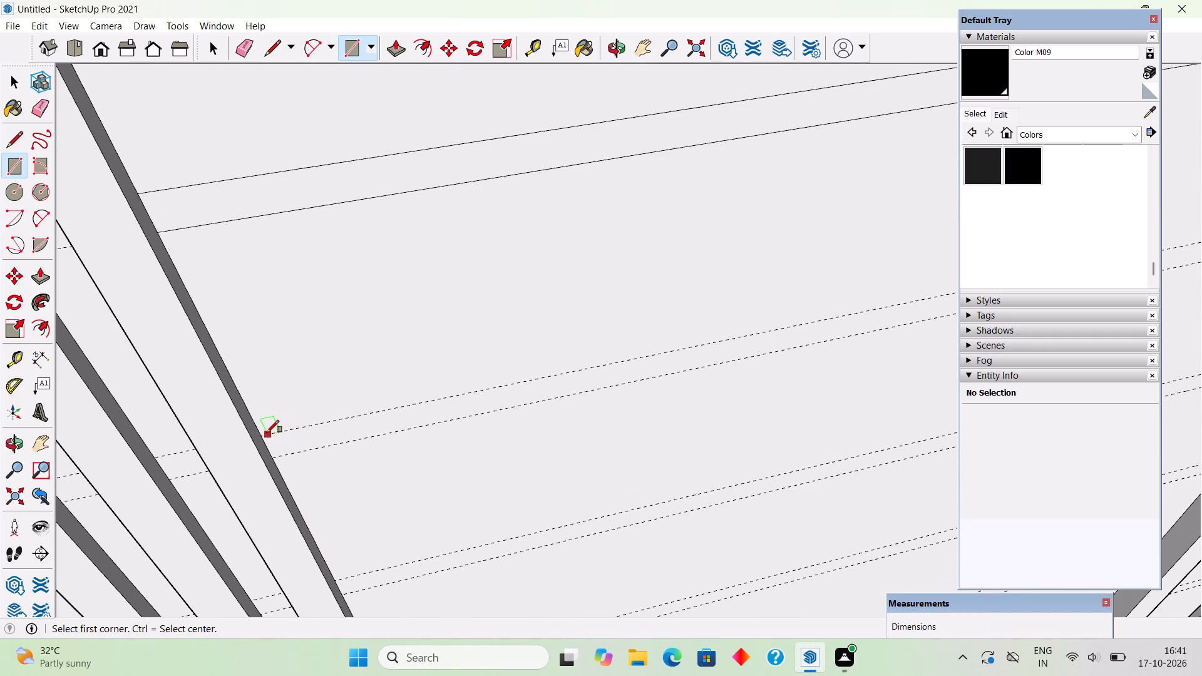
left_click(265, 434)
scroll(283, 428, "down", 7)
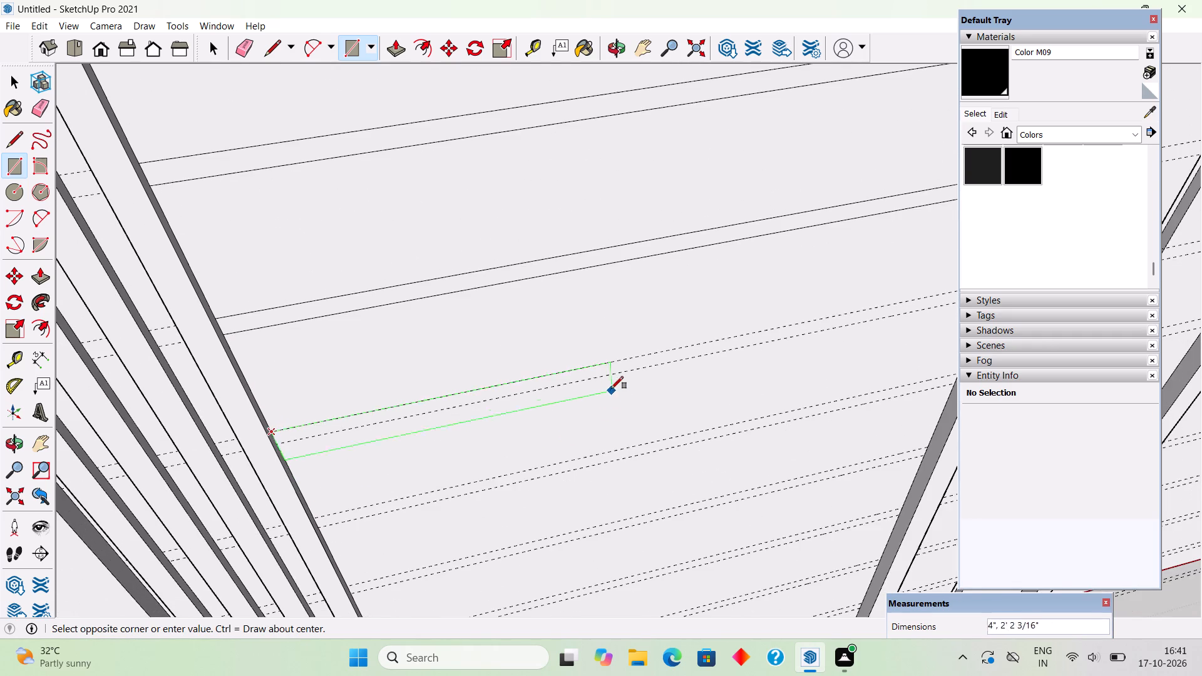
scroll(609, 385, "down", 4)
scroll(799, 356, "up", 3)
left_click(900, 312)
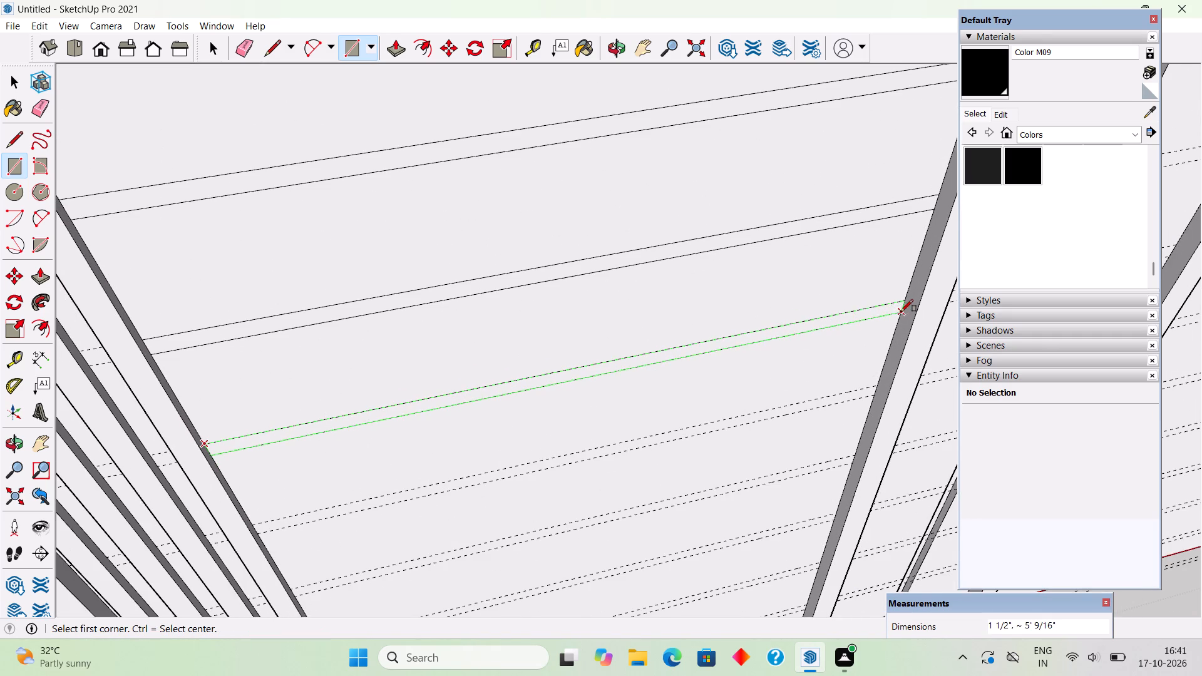
Draw a 1 1/2" high rectangle between the fourth guide pair, spanning from the slats to the nearest central strip.
scroll(431, 205, "down", 4)
middle_click_drag(444, 424, 345, 307)
scroll(255, 266, "up", 2)
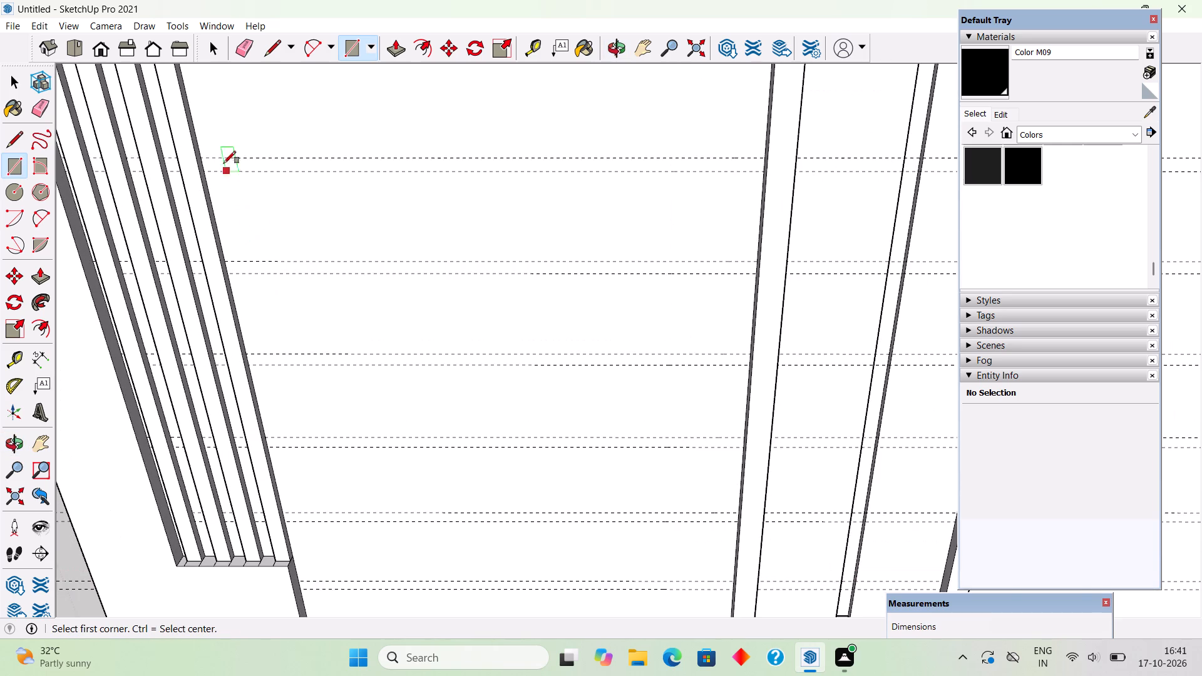
scroll(220, 159, "up", 2)
left_click(202, 157)
middle_click_drag(805, 250, 825, 253)
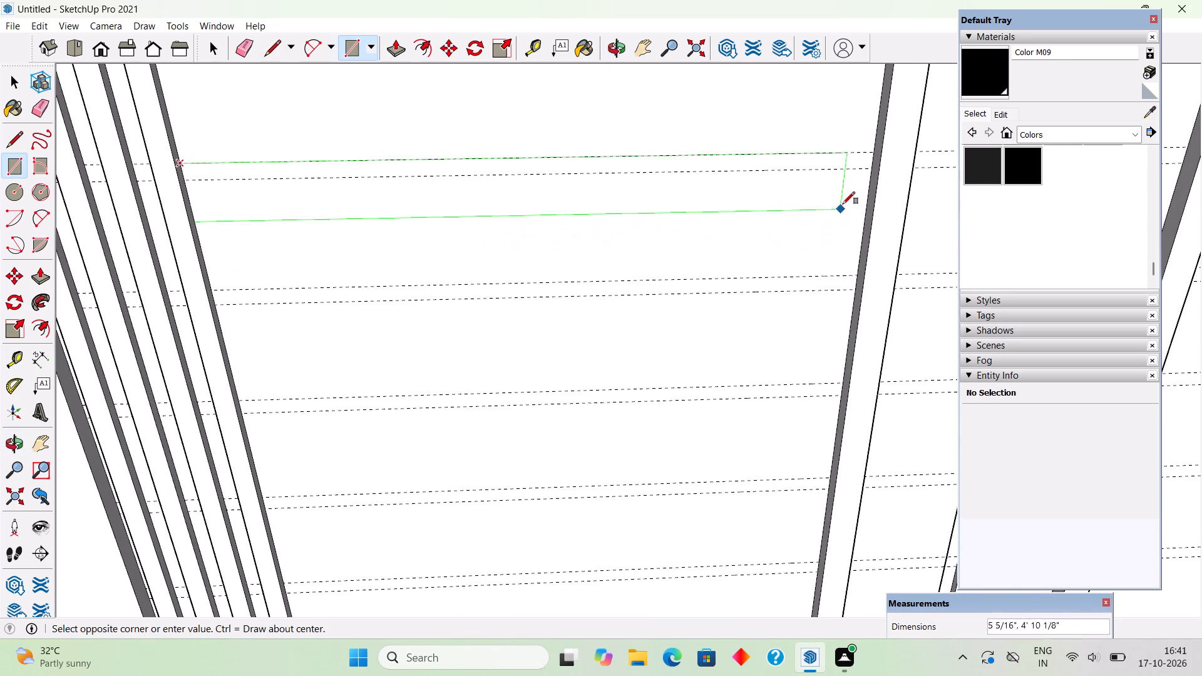
left_click(871, 166)
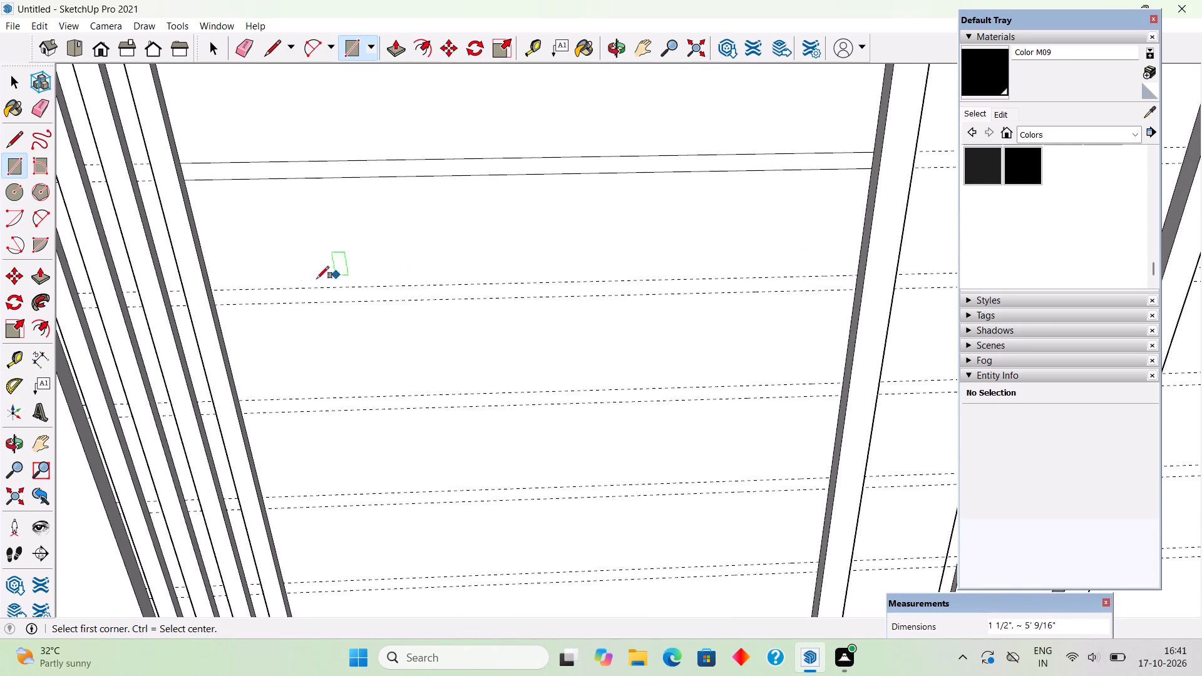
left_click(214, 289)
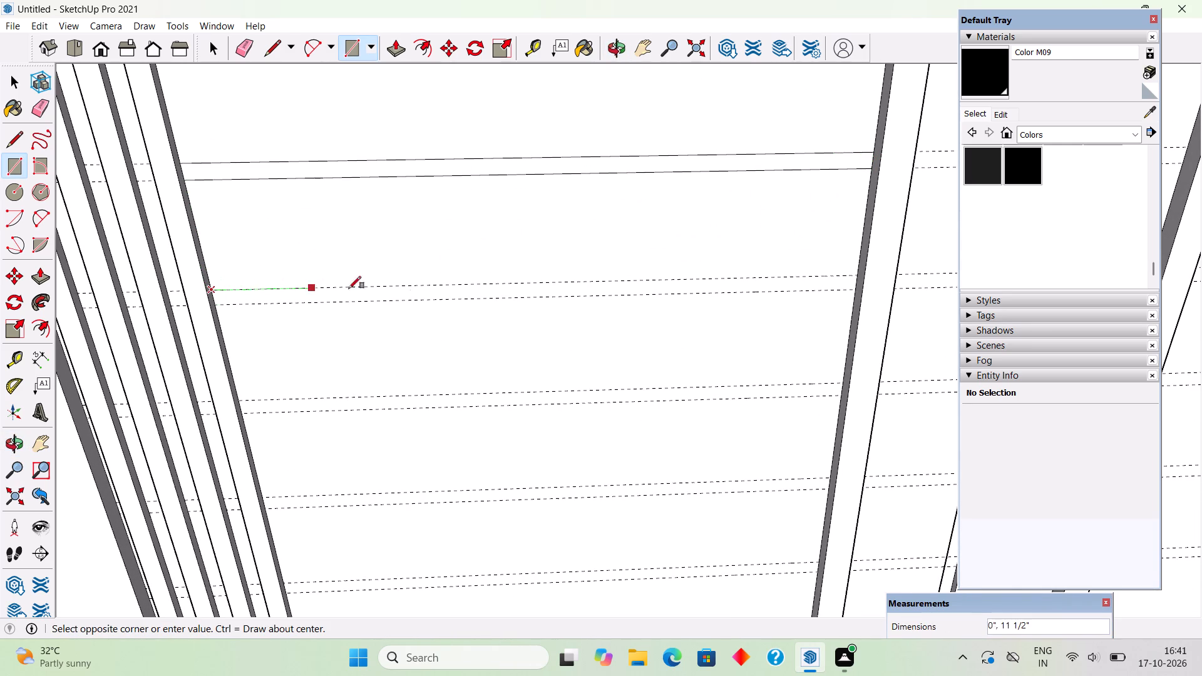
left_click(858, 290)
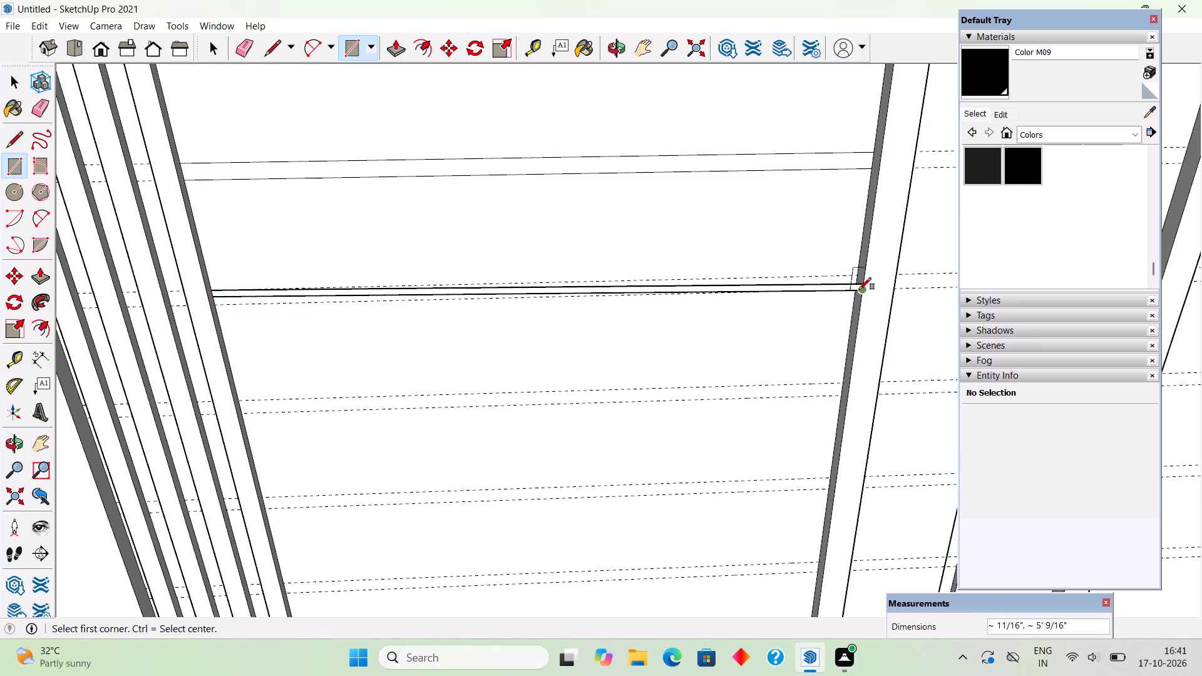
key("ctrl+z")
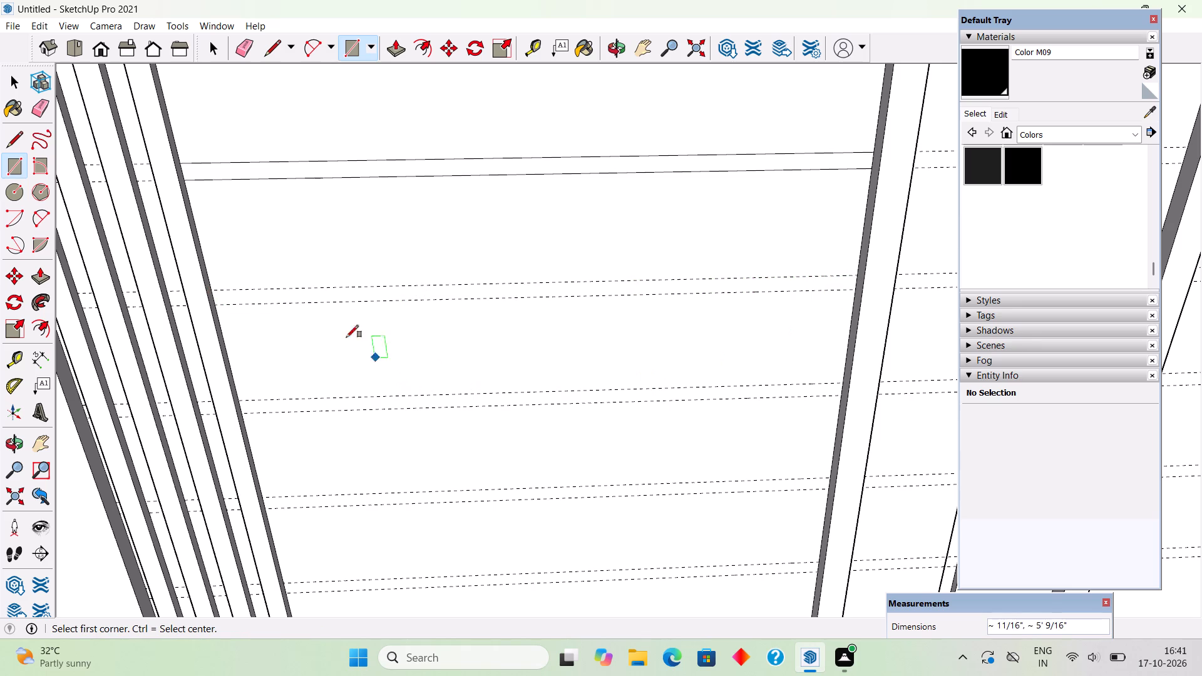
Draw 1 1/2" high rectangles between the fifth and sixth guide pairs, from the slats to the nearest central strip.
left_click(214, 290)
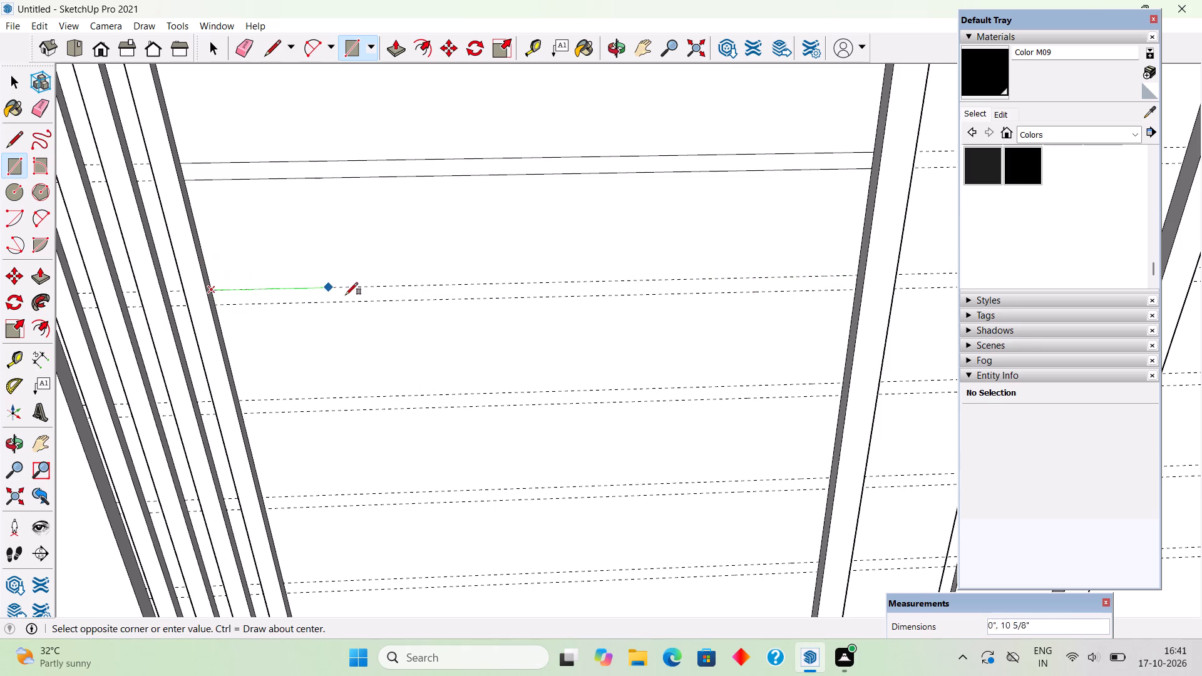
left_click(854, 289)
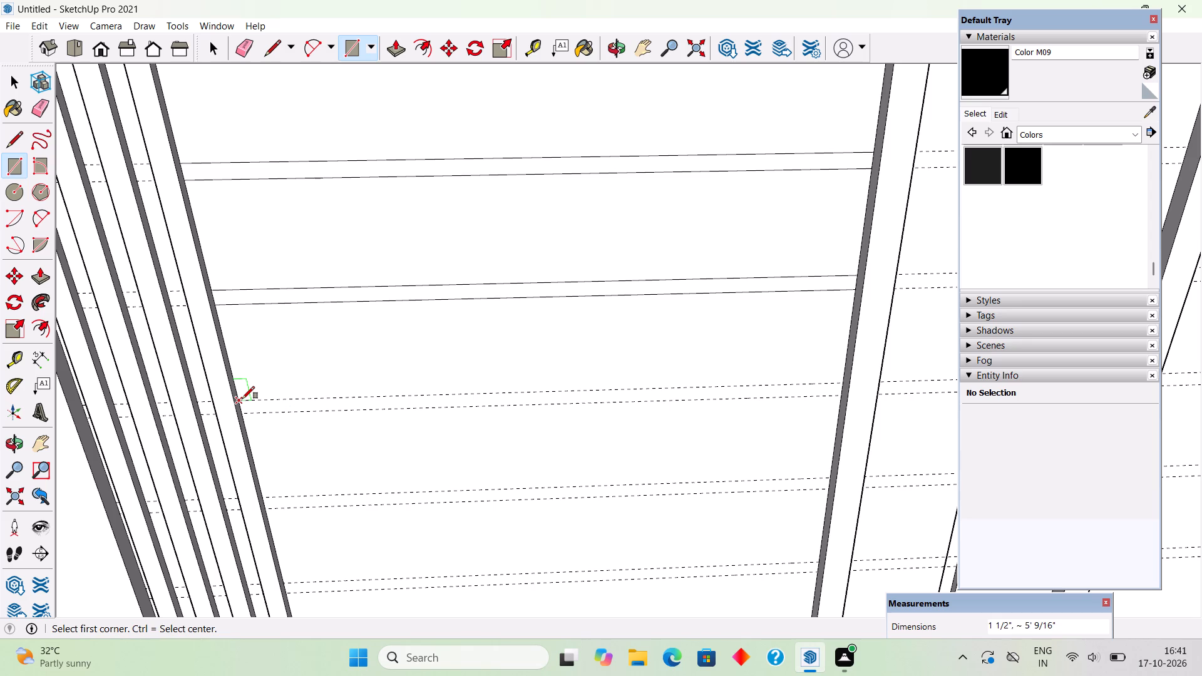
left_click(242, 399)
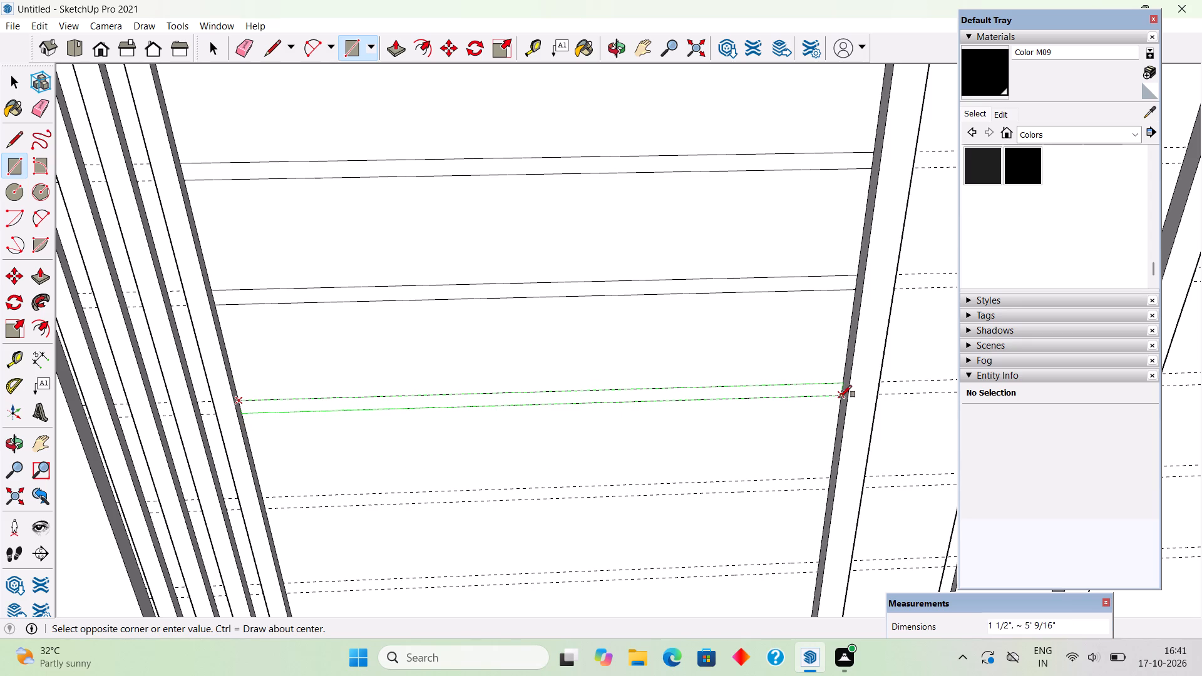
left_click(840, 397)
Draw a 1 1/2" high rectangle between the seventh guide pair, from the slats to the nearest central strip.
scroll(573, 247, "down", 4)
scroll(473, 448, "up", 4)
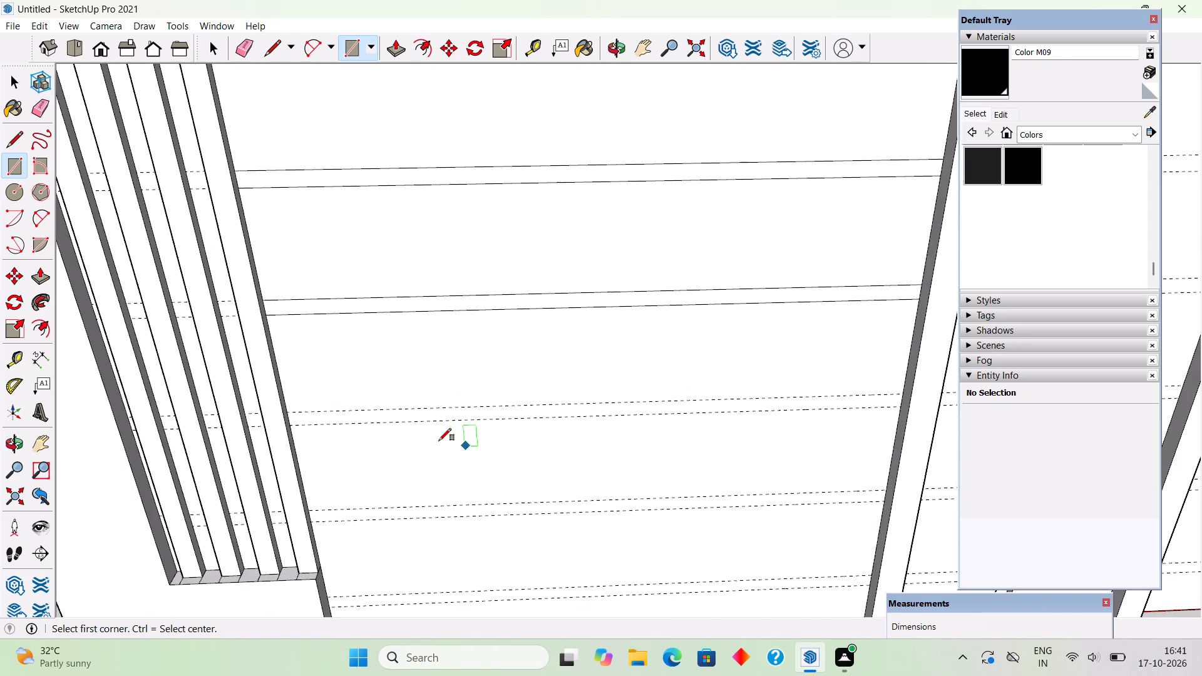
middle_click_drag(260, 391, 237, 368)
scroll(289, 400, "up", 4)
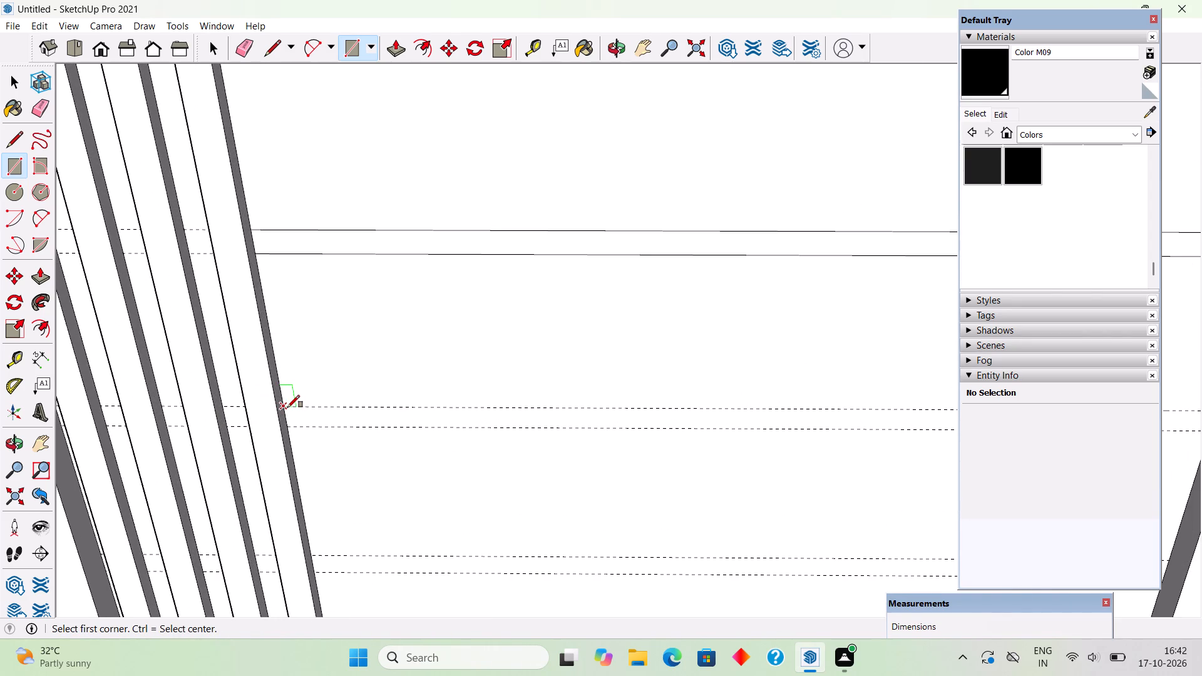
left_click(287, 407)
scroll(287, 407, "down", 5)
scroll(523, 411, "down", 4)
middle_click_drag(594, 433, 676, 449)
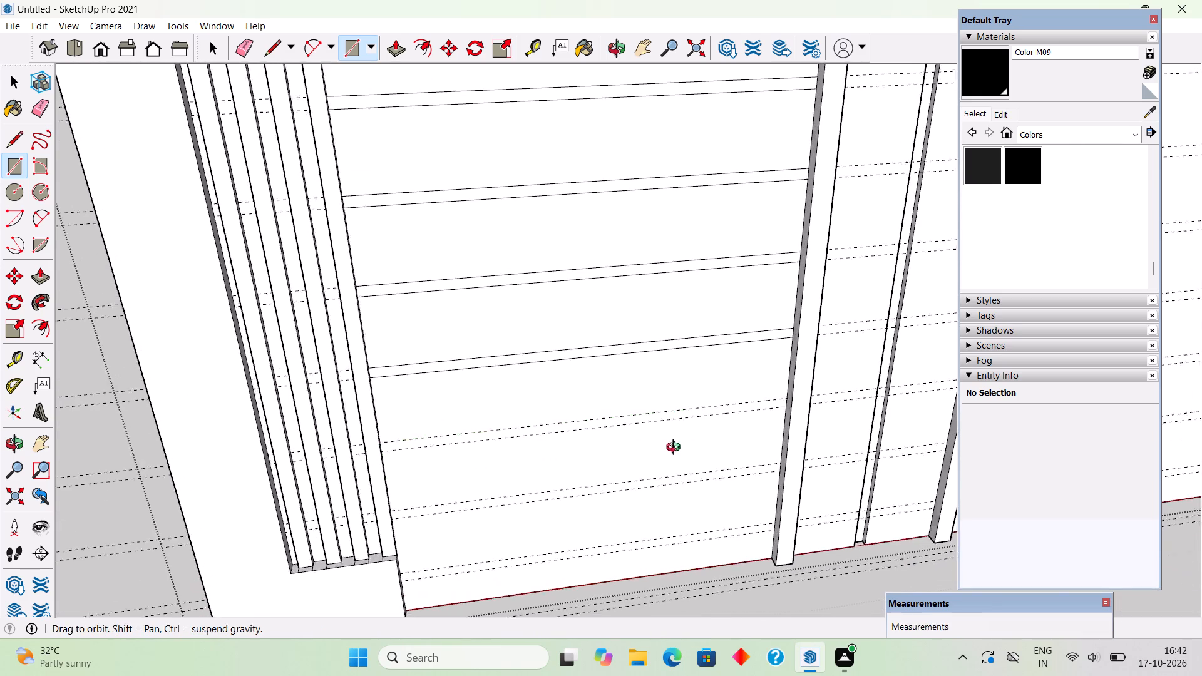
middle_click_drag(676, 449, 679, 448)
scroll(724, 421, "up", 4)
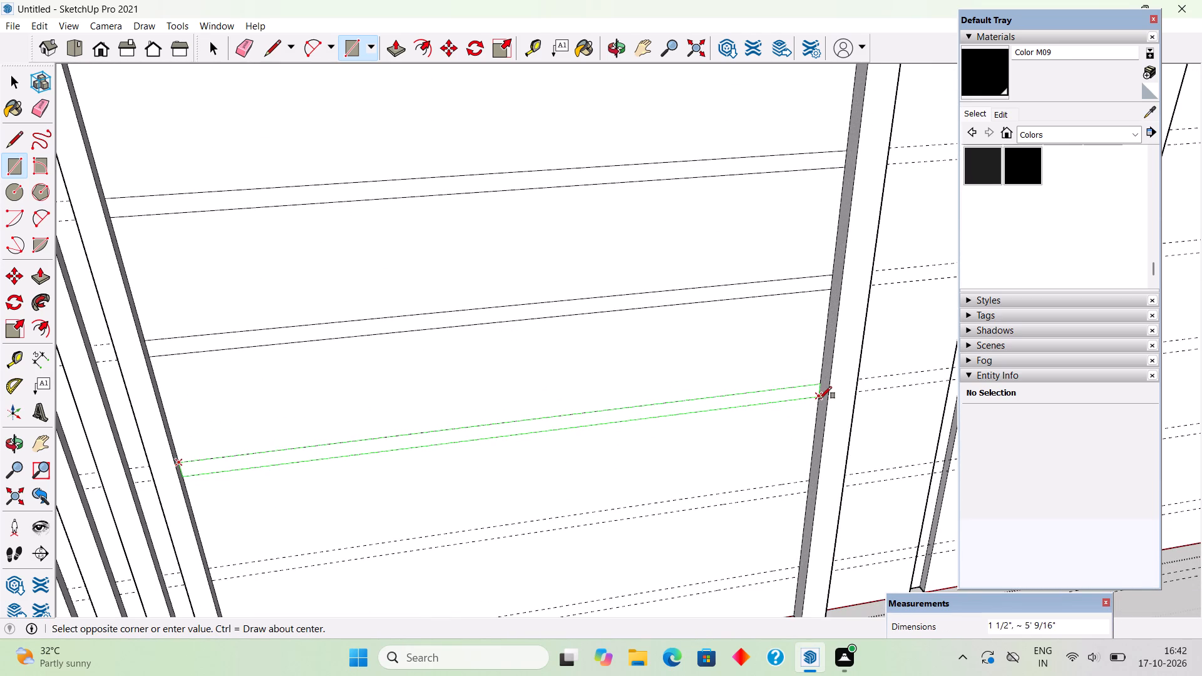
left_click(819, 399)
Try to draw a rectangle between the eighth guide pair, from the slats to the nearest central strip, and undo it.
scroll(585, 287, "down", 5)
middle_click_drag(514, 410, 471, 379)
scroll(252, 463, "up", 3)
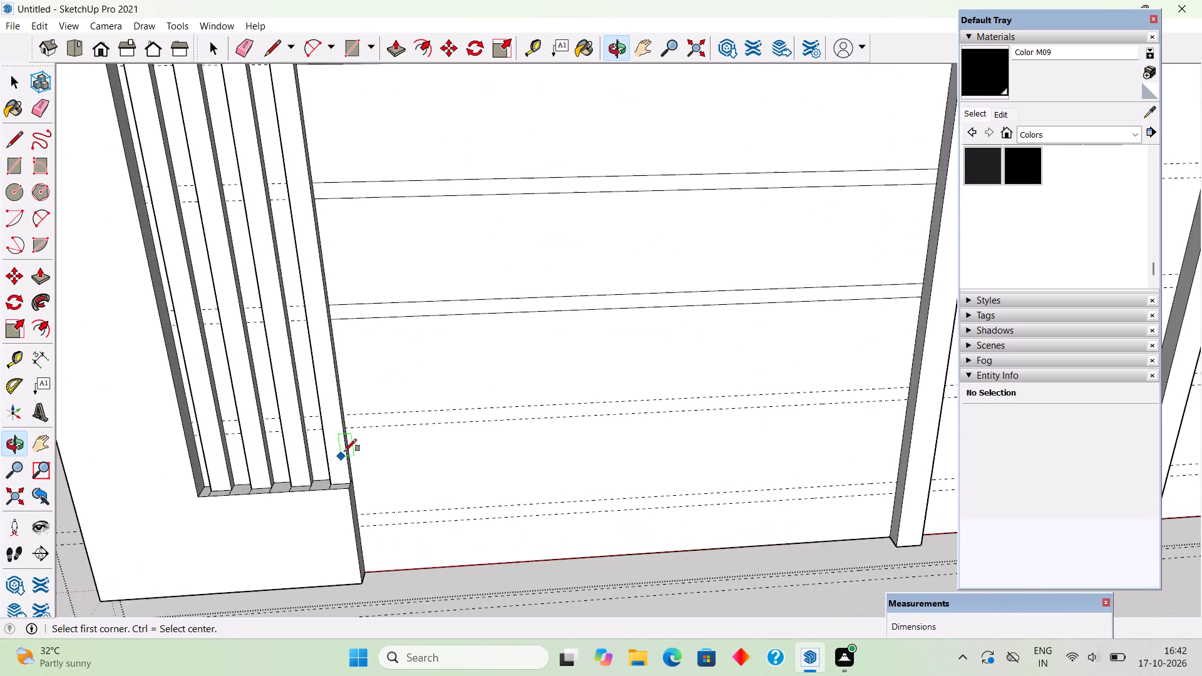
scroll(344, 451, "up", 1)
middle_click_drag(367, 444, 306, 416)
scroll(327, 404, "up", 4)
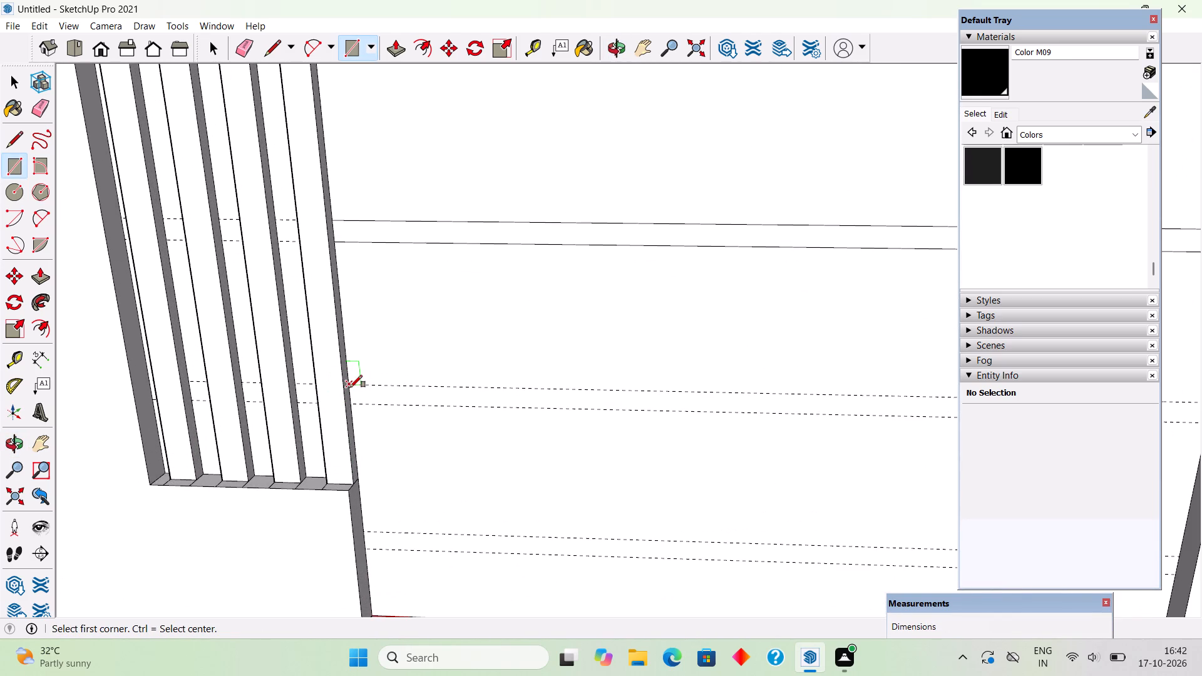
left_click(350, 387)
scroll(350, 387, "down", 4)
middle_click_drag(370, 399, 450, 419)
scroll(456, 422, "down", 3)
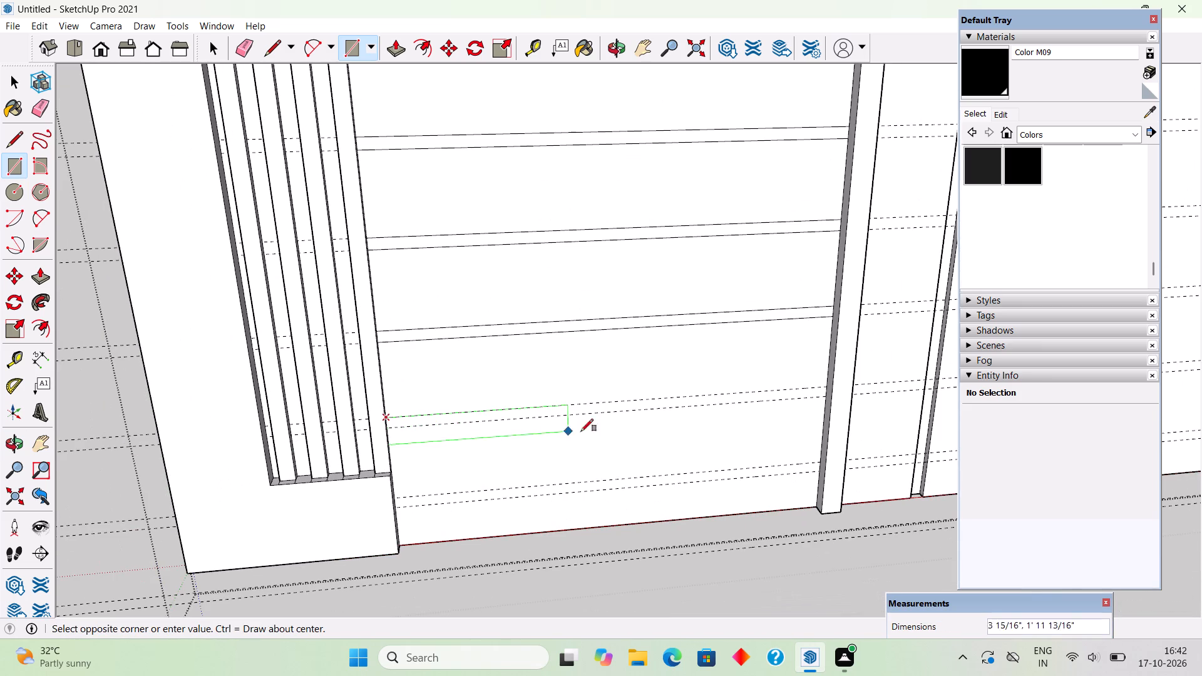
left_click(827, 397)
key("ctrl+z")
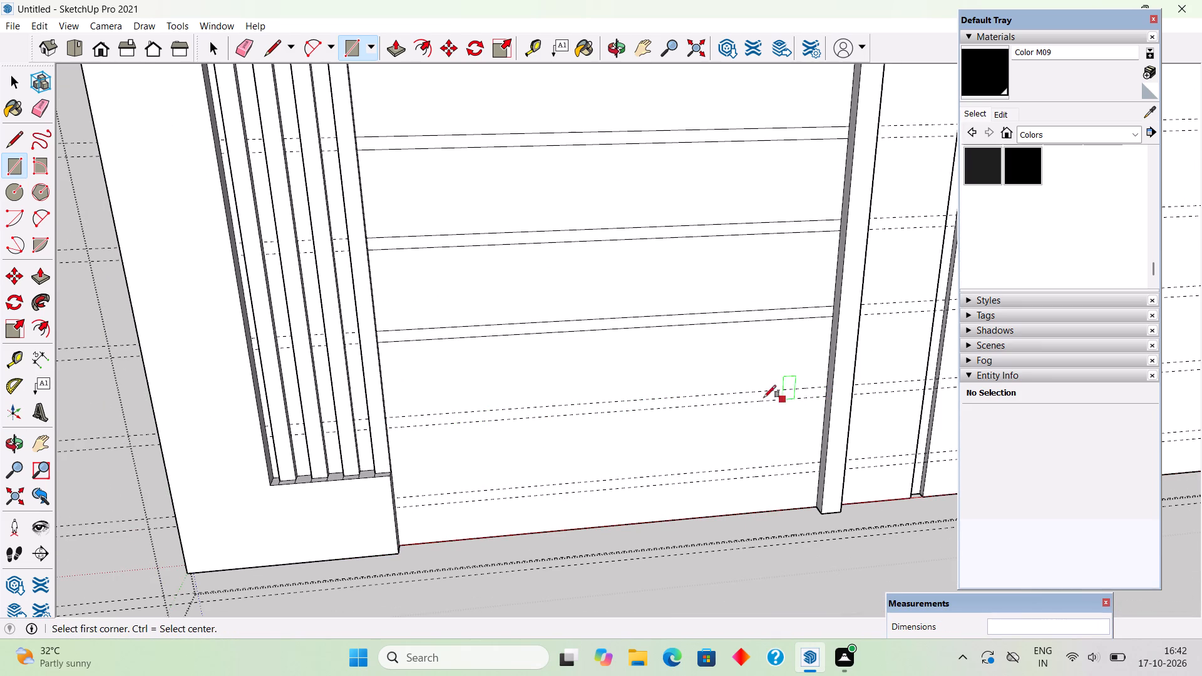
Draw 1 1/2" by about 5' 9/16" rectangles between the eighth and lowest guide pairs, from the slats or border to the nearest central strip.
middle_click_drag(423, 347, 372, 357)
scroll(393, 399, "up", 8)
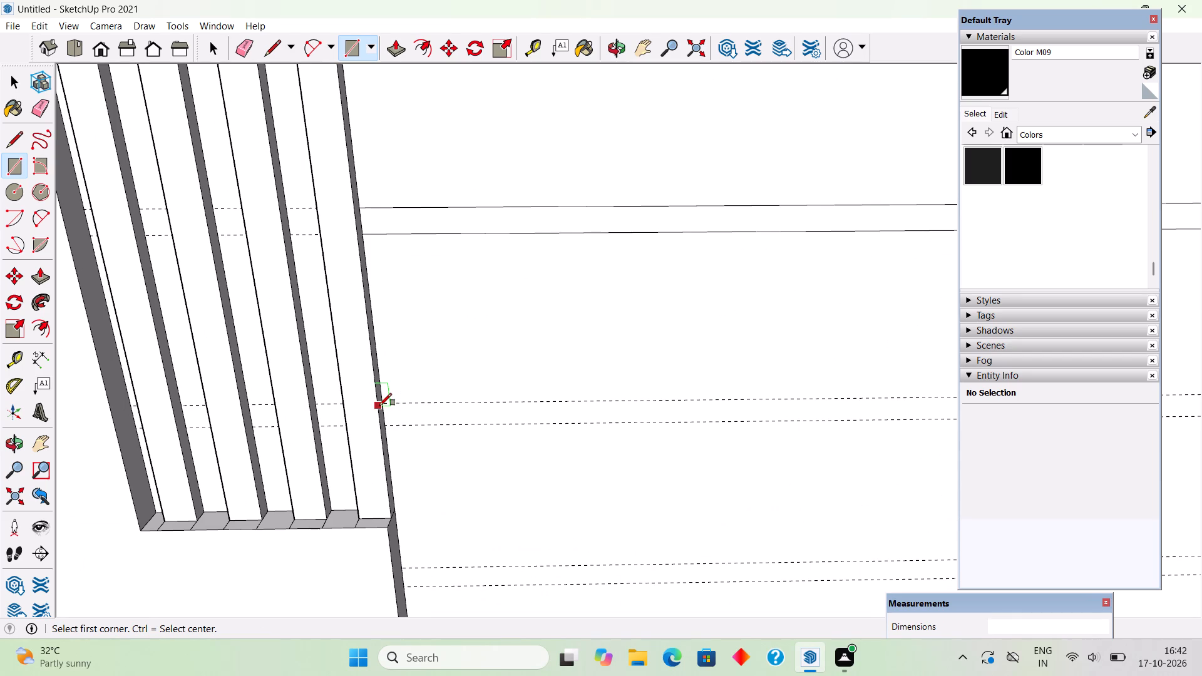
left_click(386, 406)
scroll(386, 406, "down", 4)
middle_click_drag(389, 407, 441, 417)
scroll(424, 418, "down", 4)
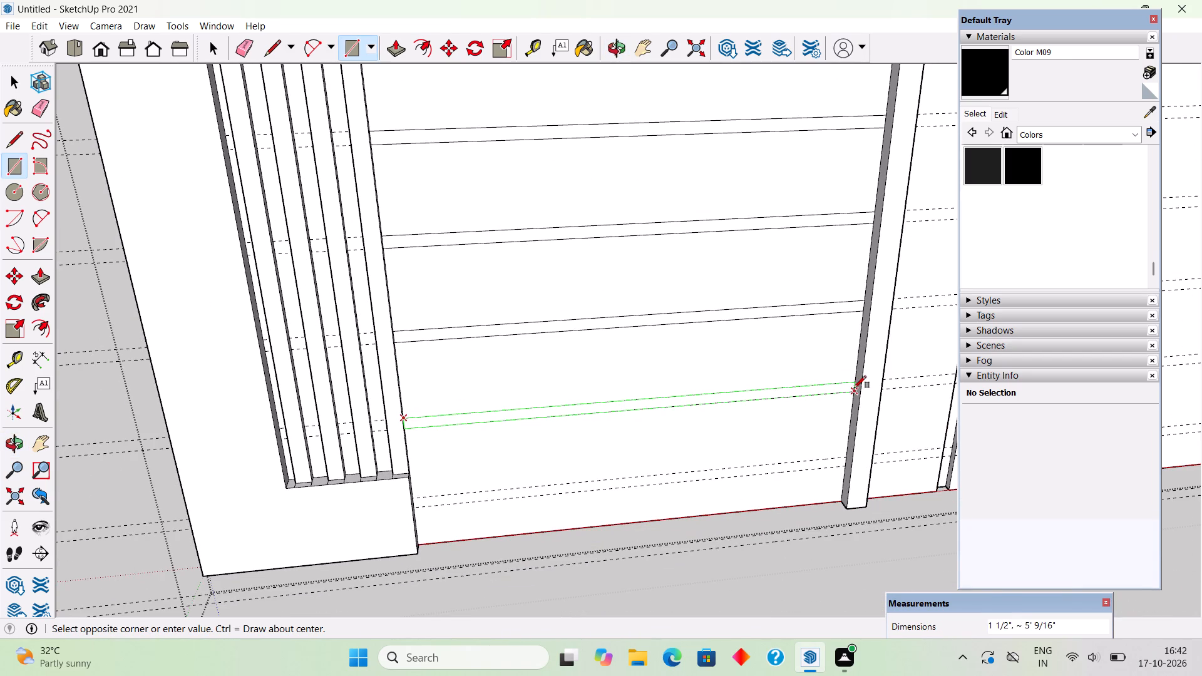
left_click(854, 388)
middle_click_drag(523, 471, 376, 381)
scroll(408, 466, "up", 3)
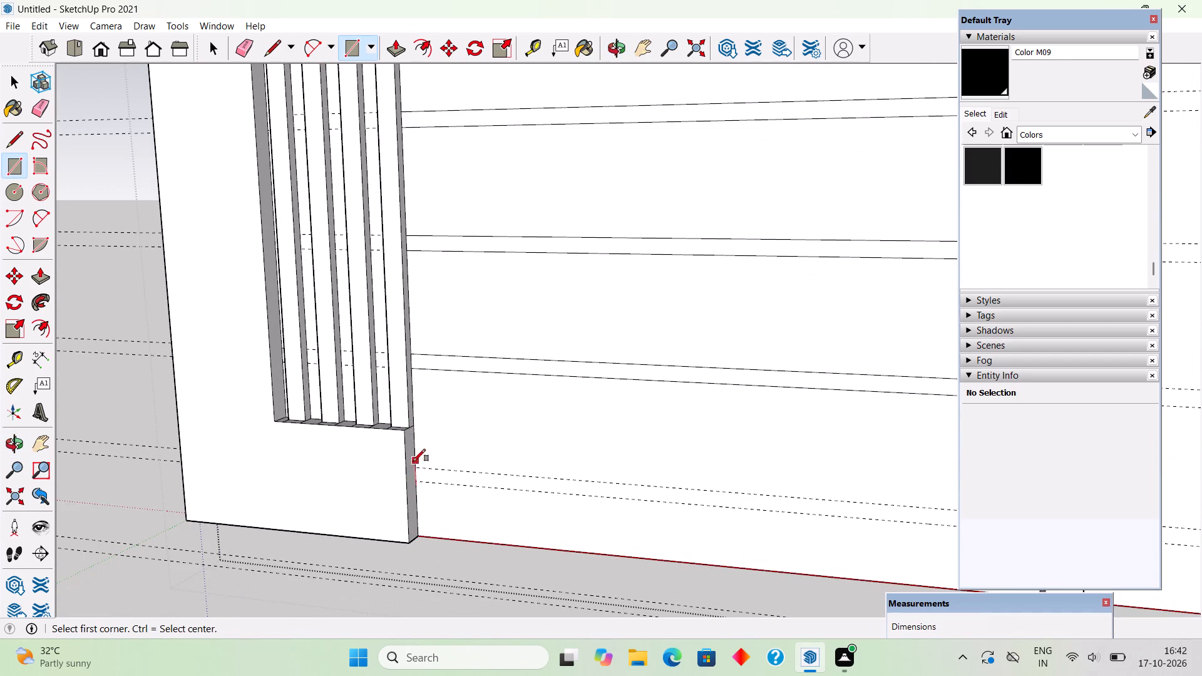
left_click(418, 466)
scroll(429, 478, "down", 4)
middle_click_drag(436, 490, 580, 498)
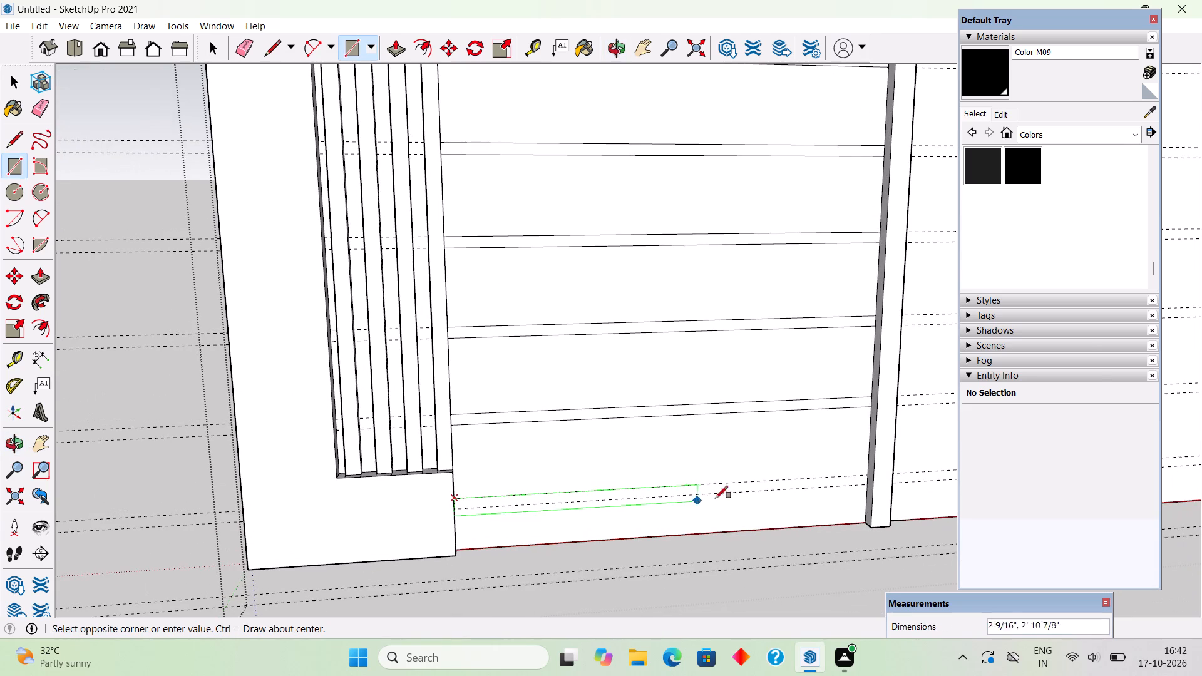
left_click(868, 486)
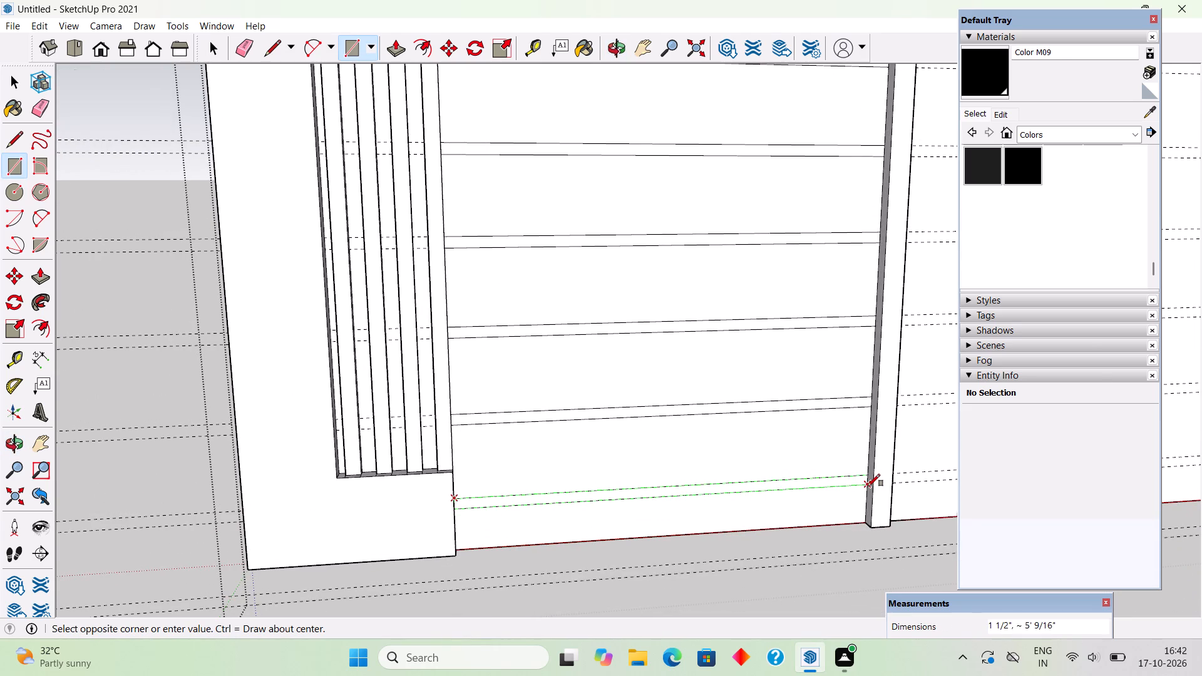
Draw a 1 1/2" by about 5' 9/16" rectangle between the topmost guide pair, from the third central strip to the panel's far edge.
scroll(540, 437, "down", 13)
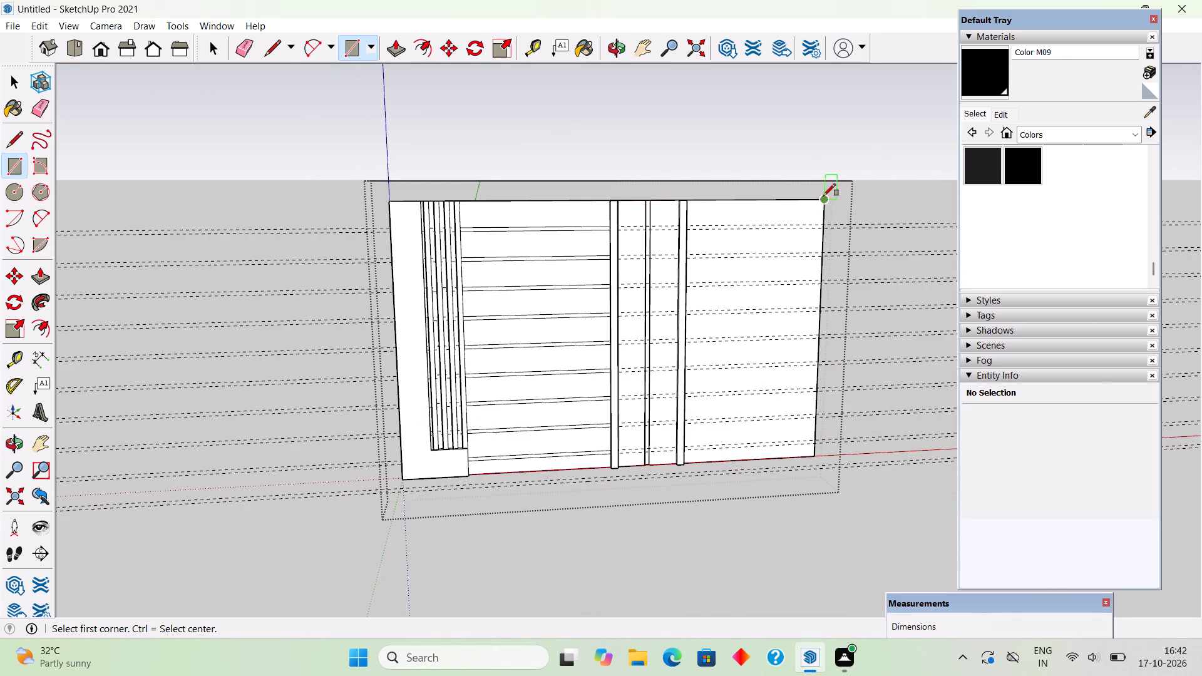
scroll(821, 192, "up", 6)
middle_click_drag(876, 295, 814, 273)
scroll(607, 225, "up", 4)
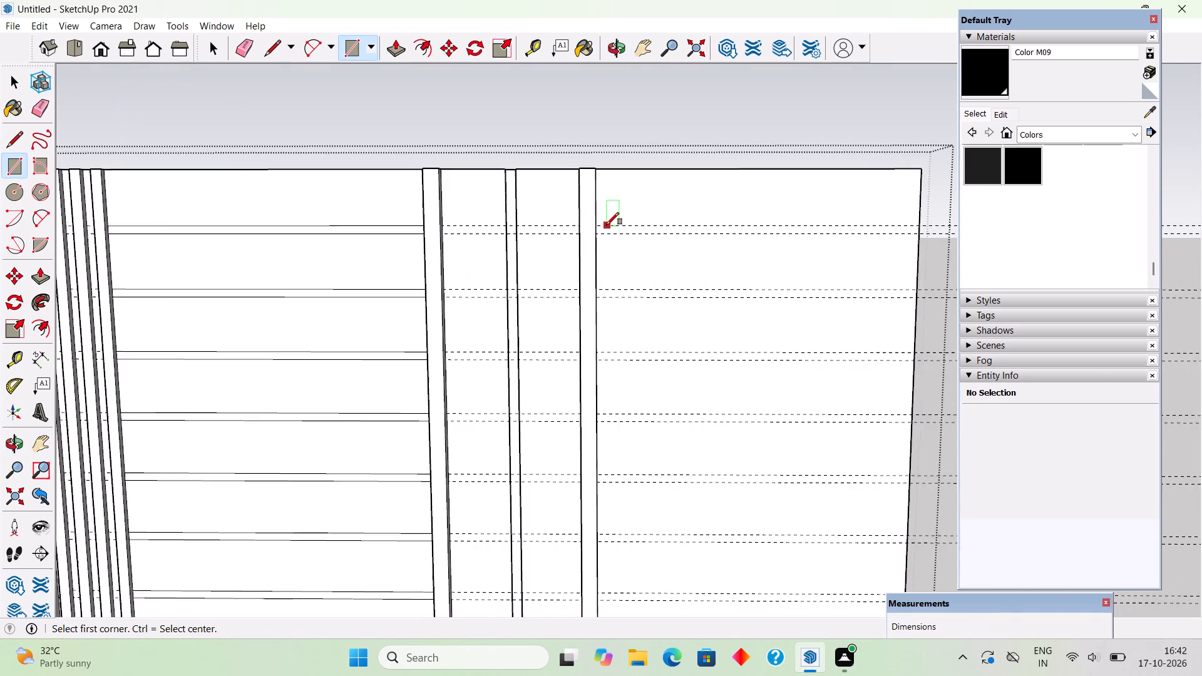
scroll(527, 254, "up", 1)
scroll(652, 295, "down", 7)
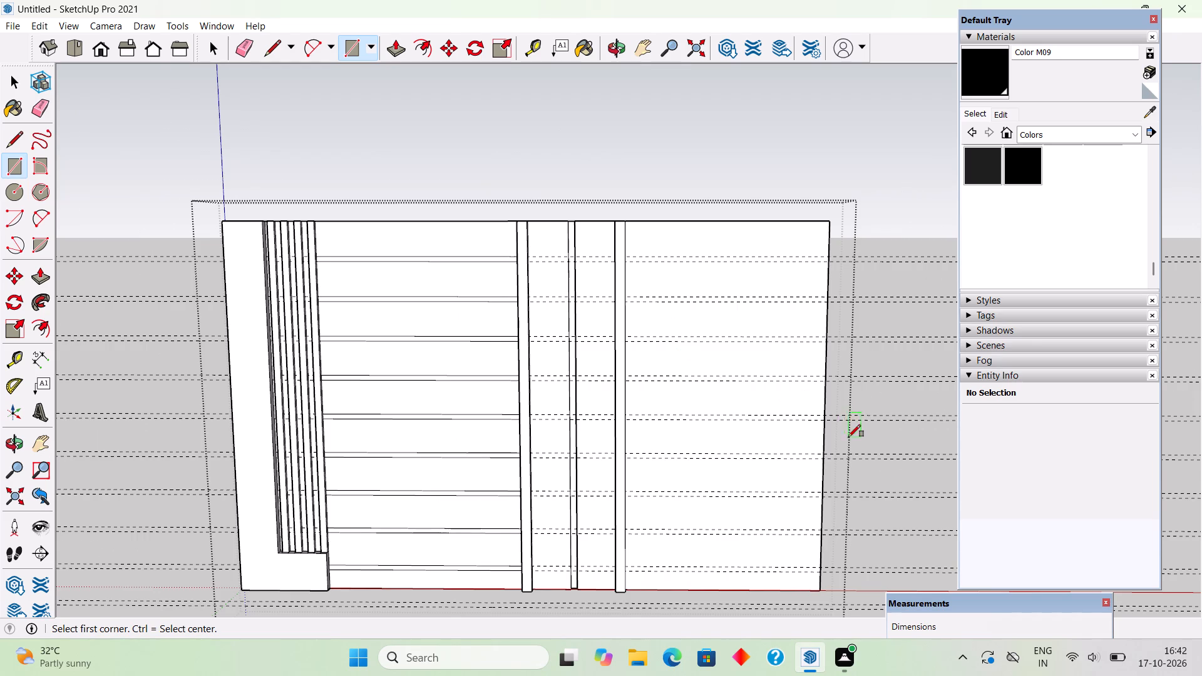
scroll(848, 437, "up", 1)
scroll(845, 239, "up", 6)
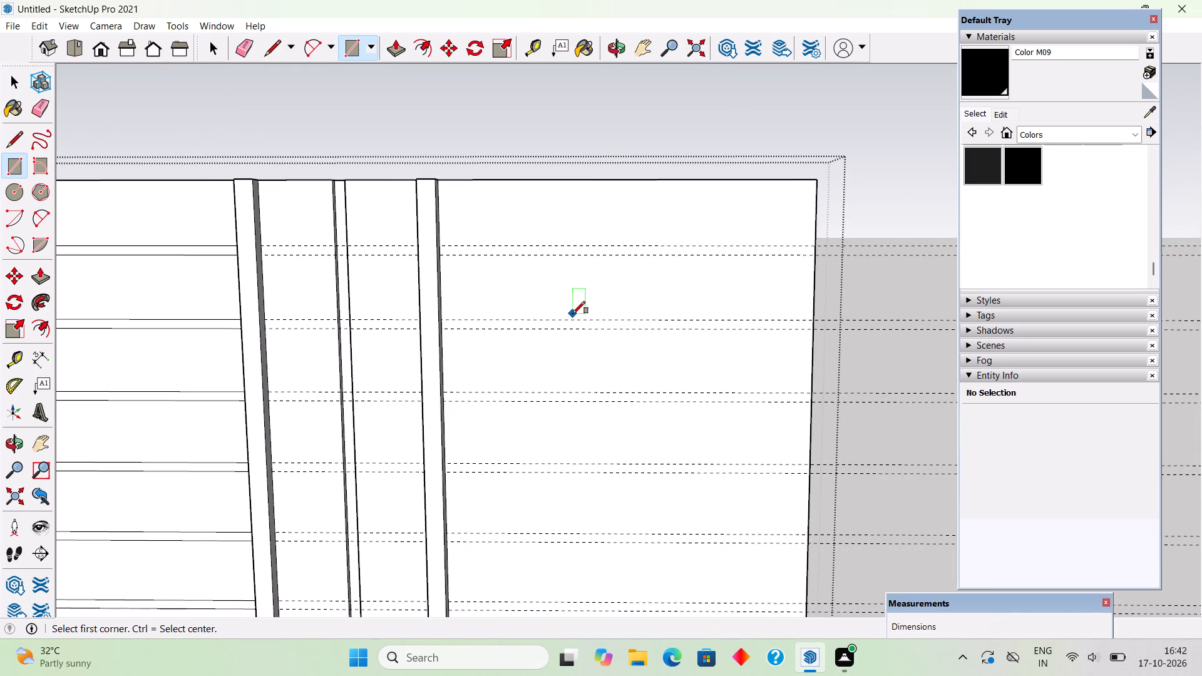
middle_click_drag(523, 307, 446, 293)
scroll(431, 240, "up", 2)
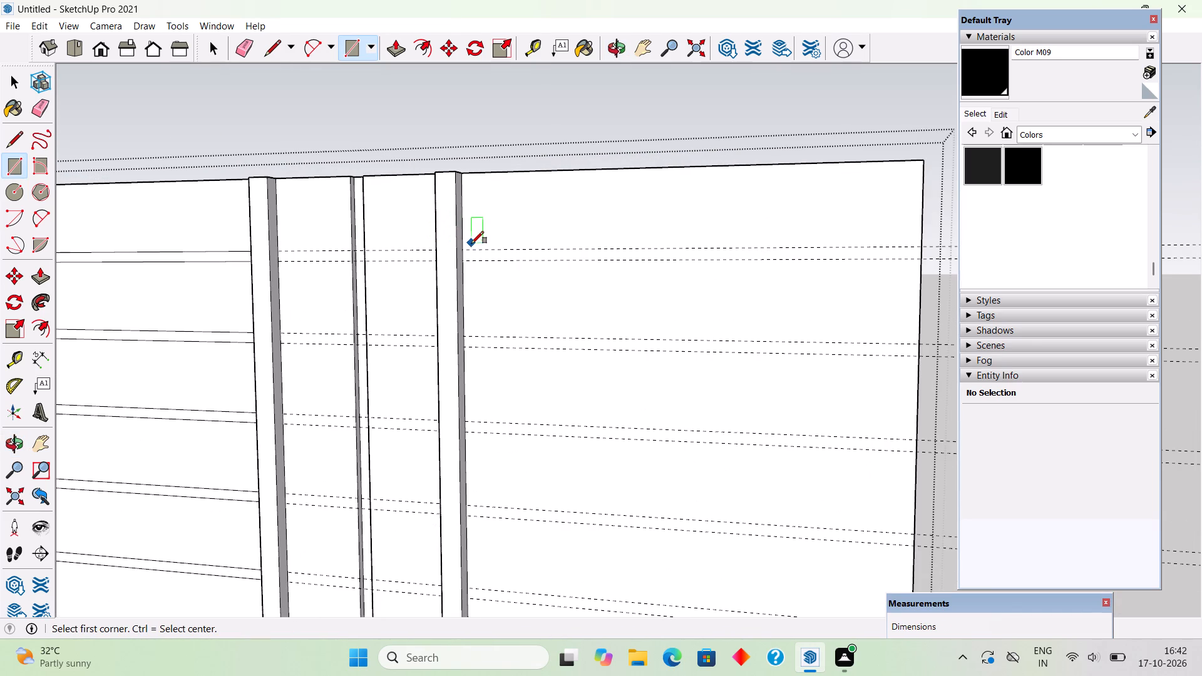
left_click(466, 250)
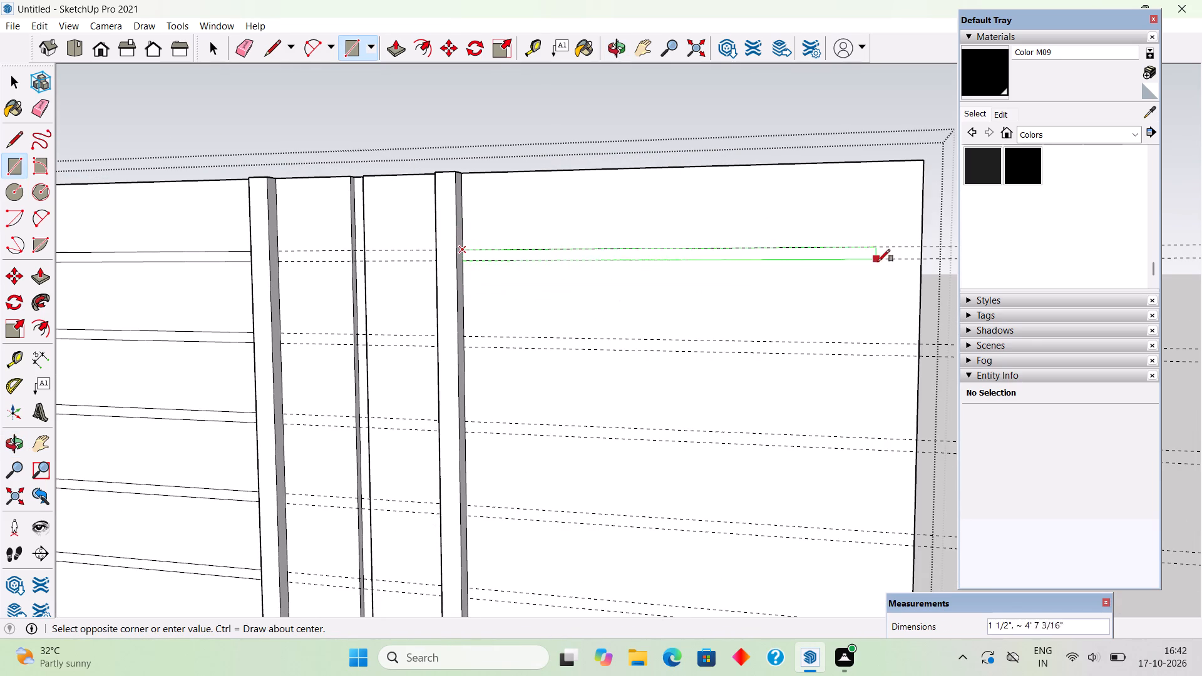
left_click(918, 262)
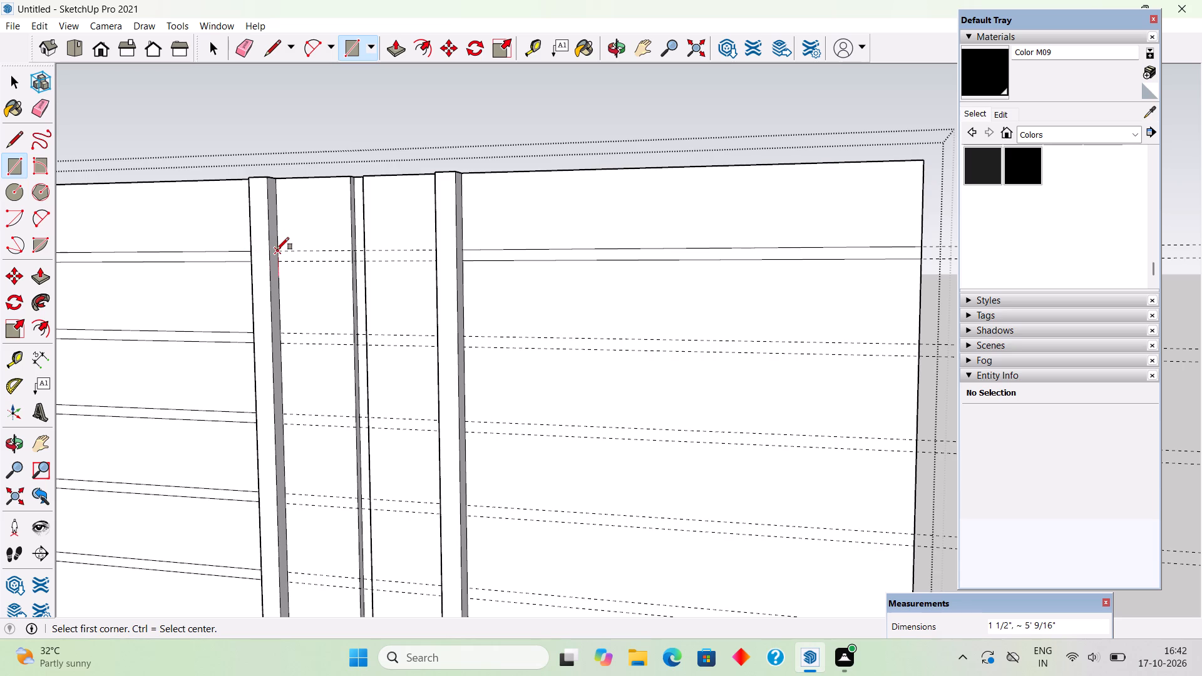
Draw a 1 1/2" by 1' rectangle between the topmost guide pair, spanning from the first to the middle central strip.
left_click(277, 250)
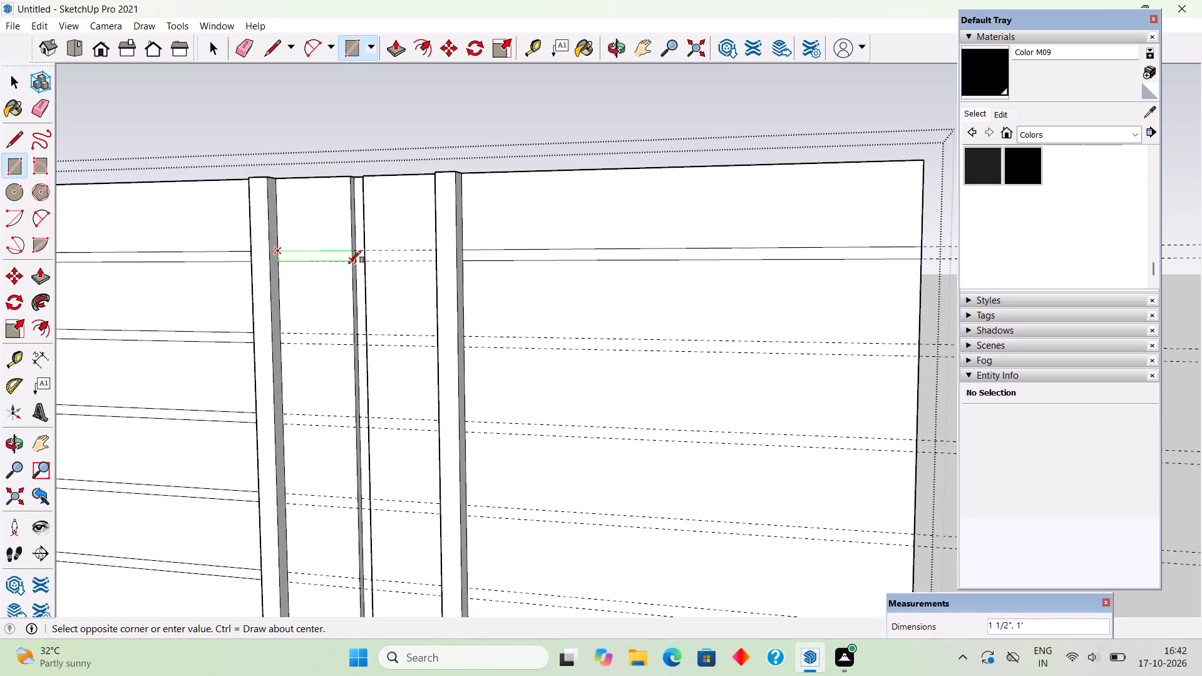
left_click(349, 263)
left_click(366, 253)
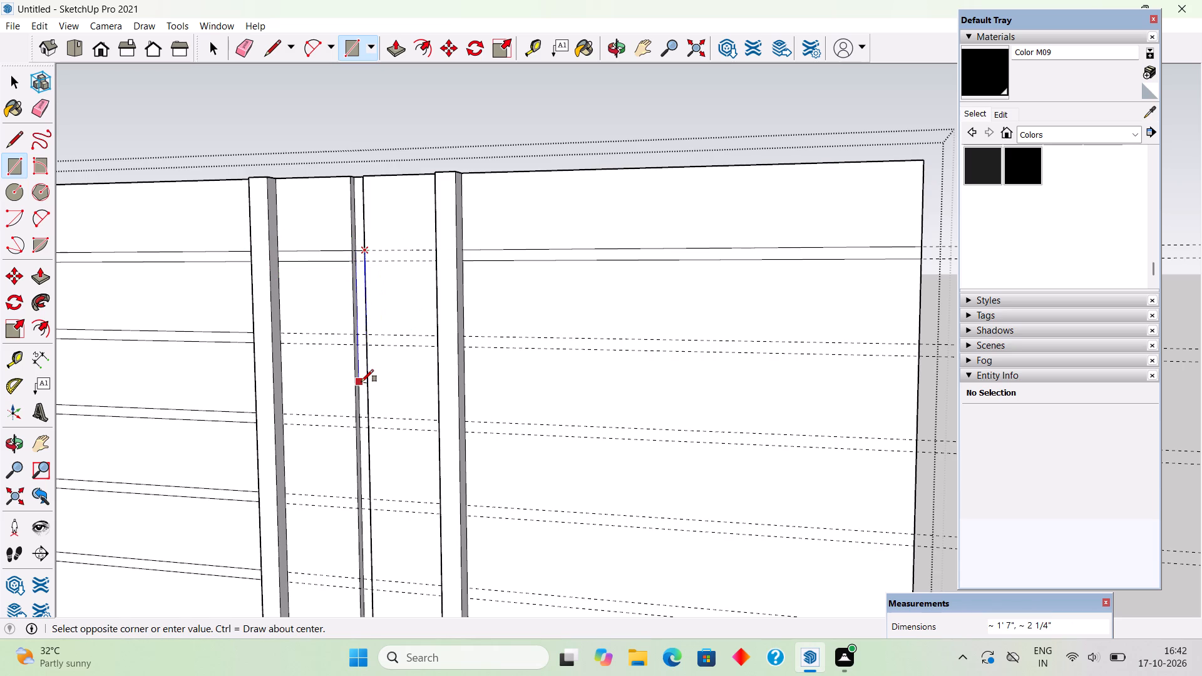
key("r")
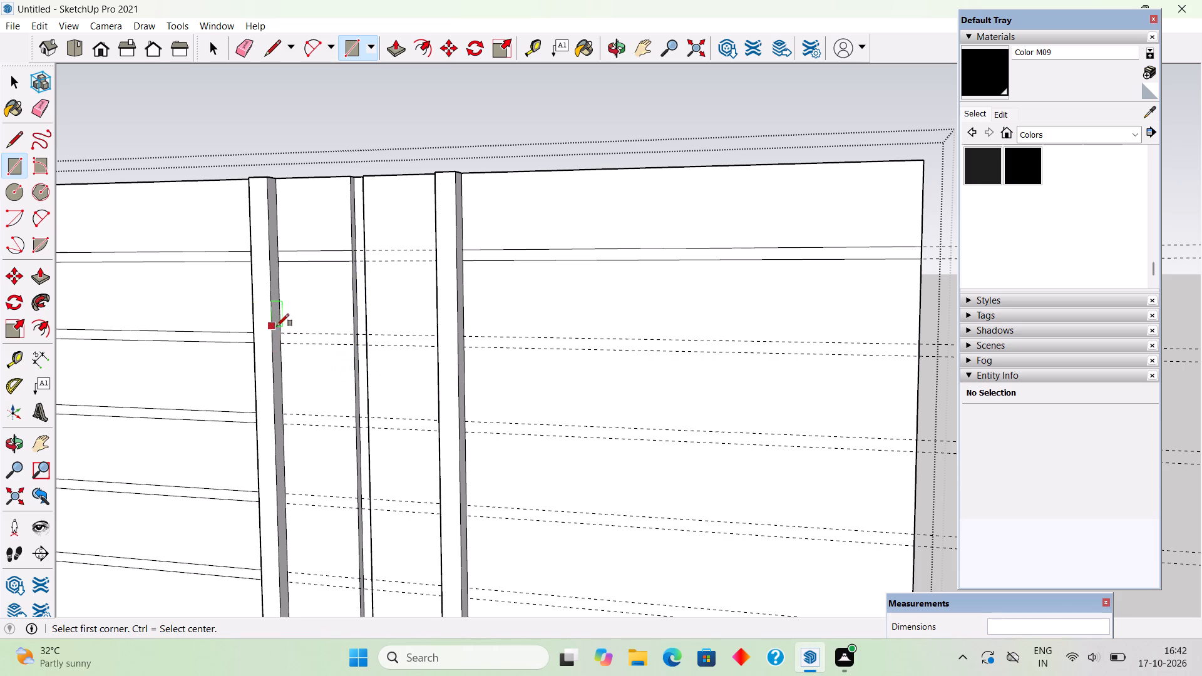
Draw 1 1/2" high rectangles between the second guide pair: 1' long between the first two central strips, about 5' 9/16" beyond the third.
left_click(282, 329)
left_click(352, 344)
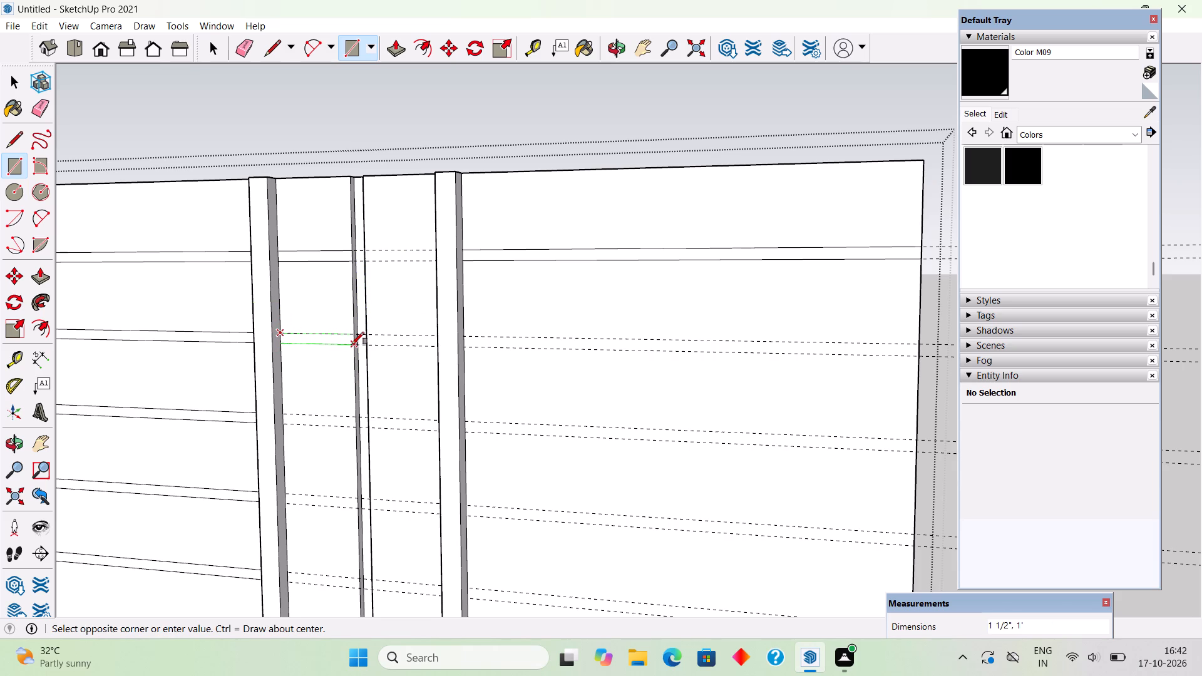
left_click(465, 341)
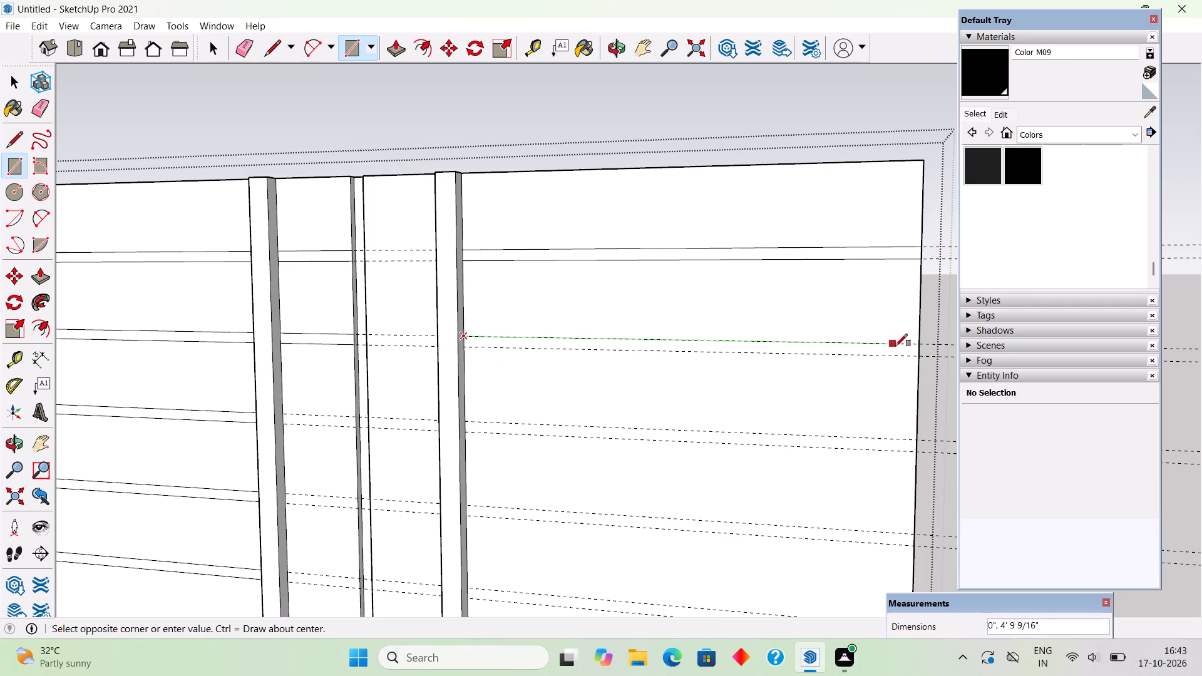
left_click(921, 357)
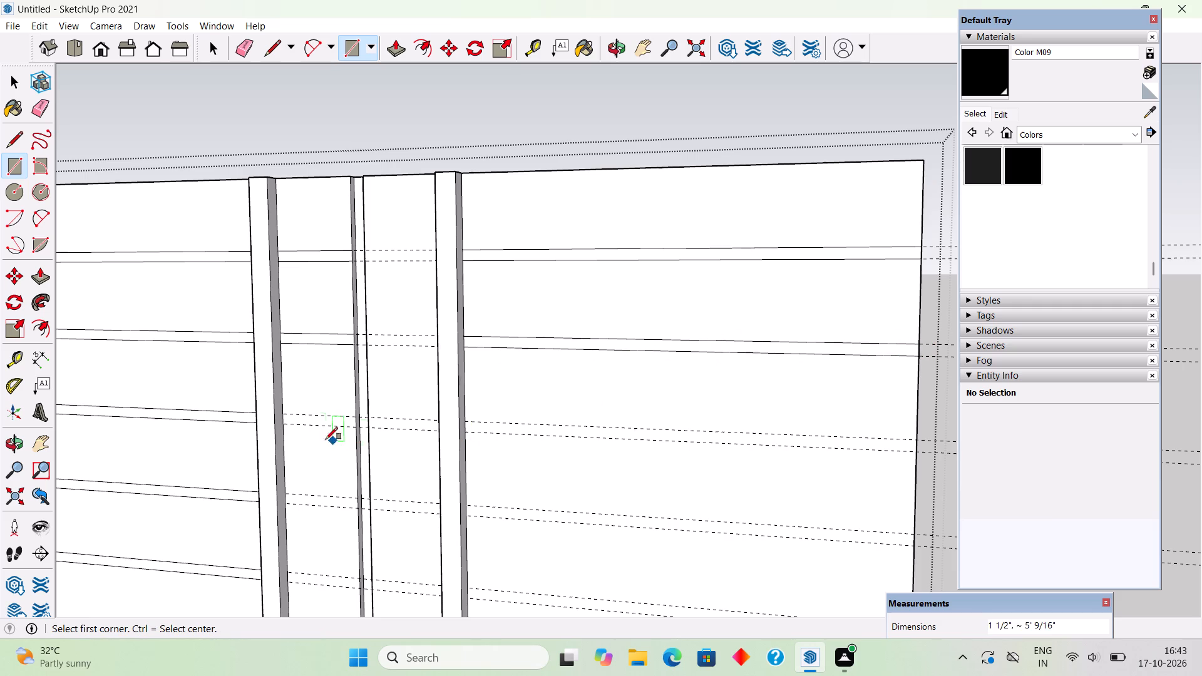
Draw 1 1/2" high rectangles between the third guide pair, from first to middle central strip and from third strip to the panel's far edge.
scroll(285, 412, "up", 5)
left_click(285, 411)
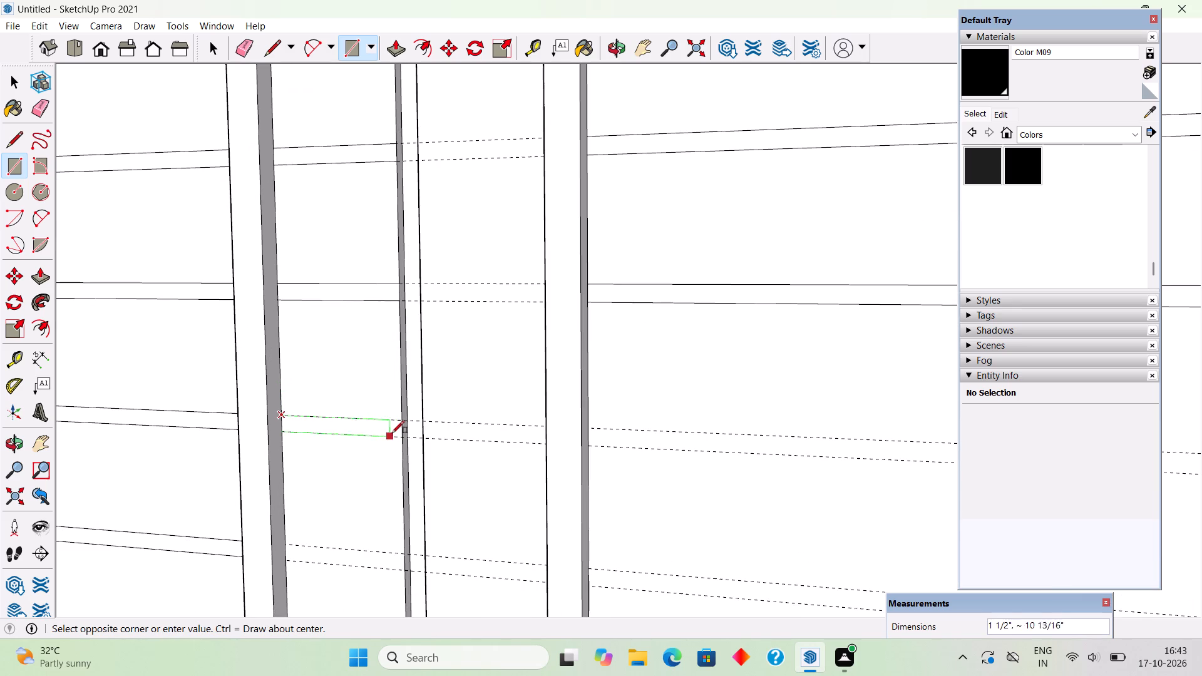
left_click(400, 436)
scroll(391, 436, "down", 4)
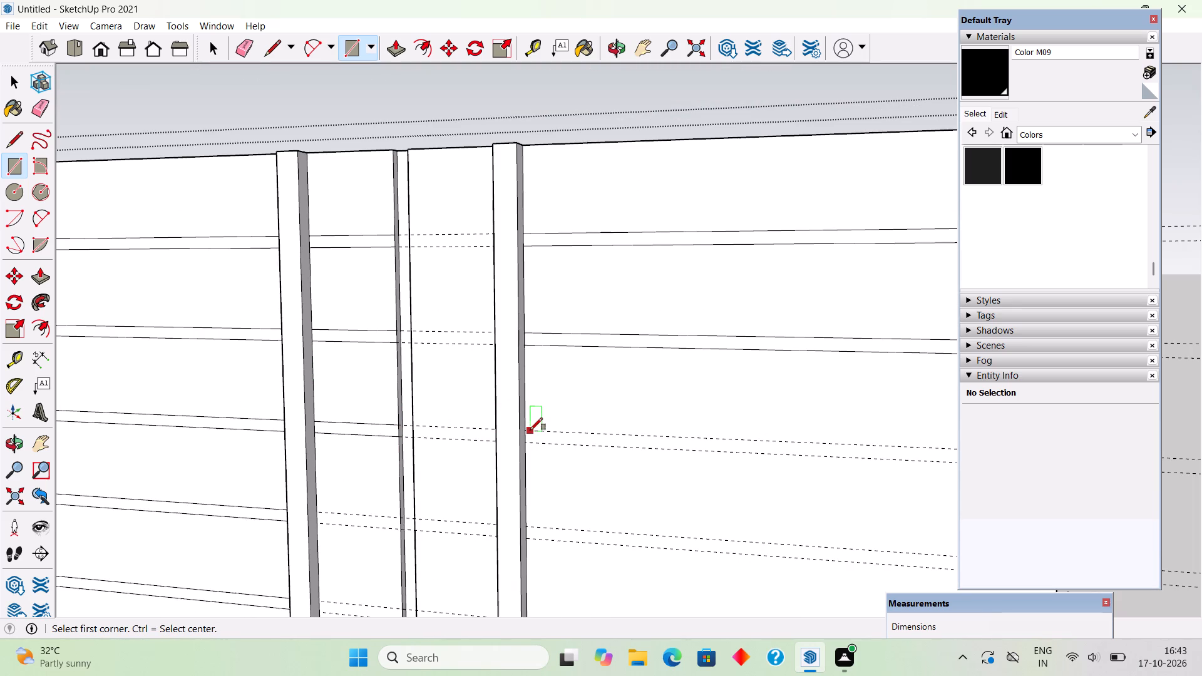
left_click(528, 433)
scroll(528, 433, "down", 5)
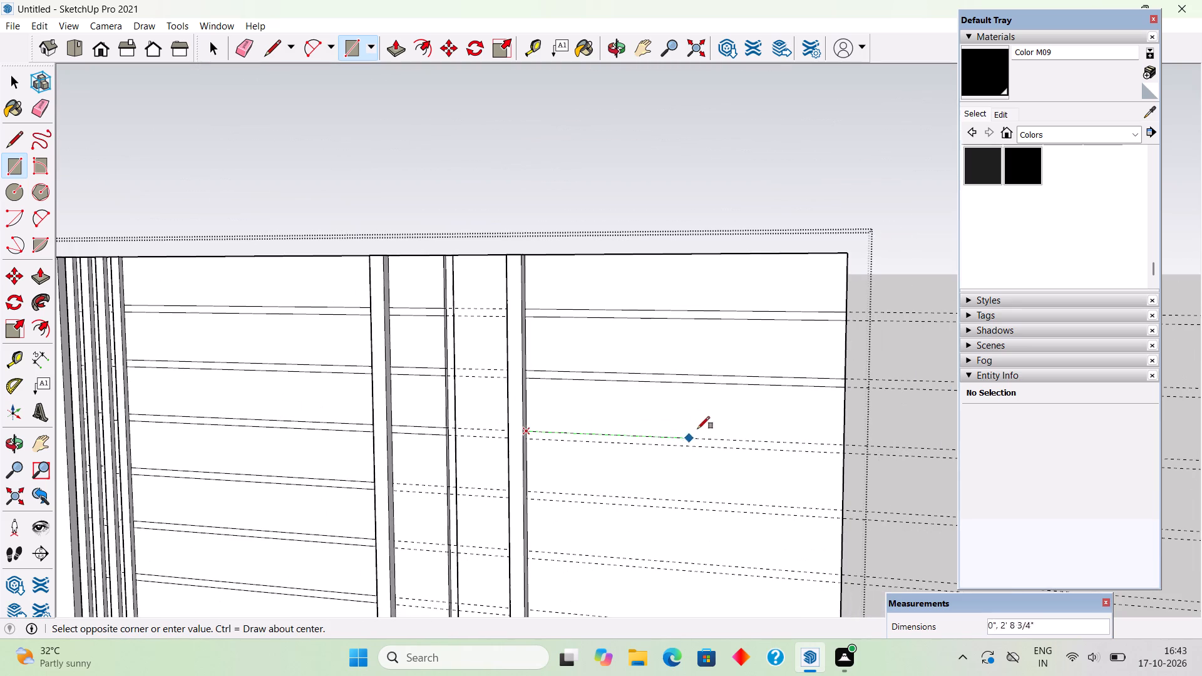
left_click(841, 452)
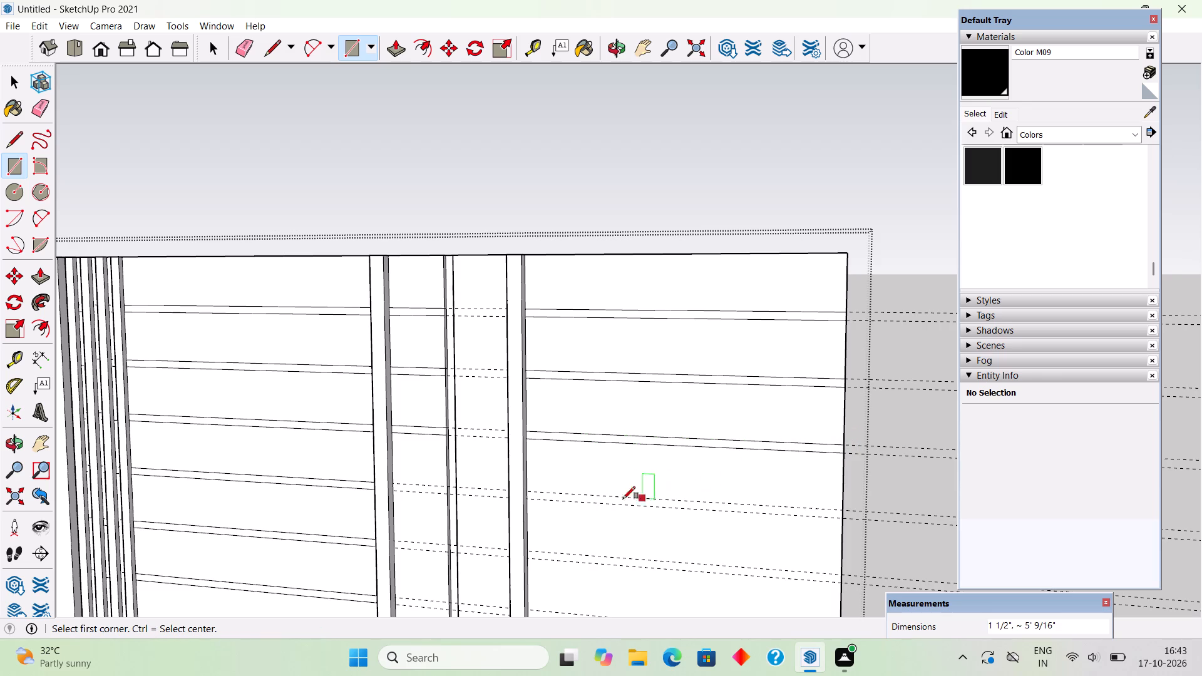
Draw 1 1/2" high rectangles between the fourth guide pair, from third central strip to the panel's far edge and between the first two strips.
scroll(537, 493, "up", 4)
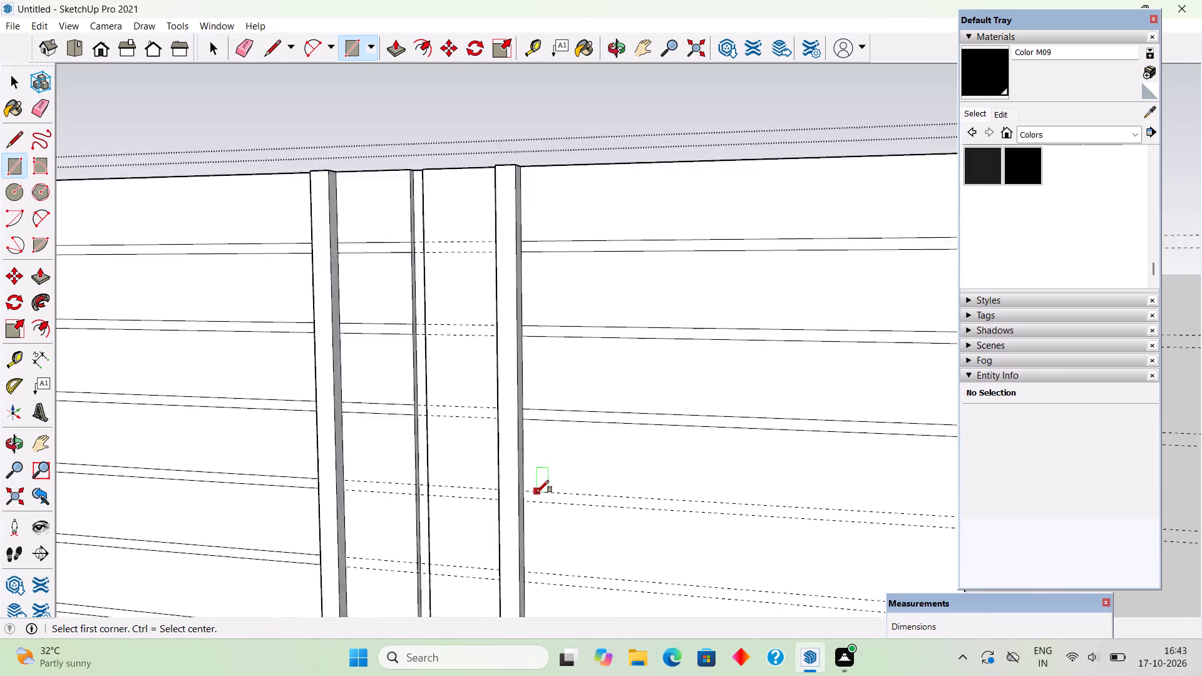
scroll(537, 493, "up", 1)
left_click(523, 494)
scroll(523, 484, "down", 5)
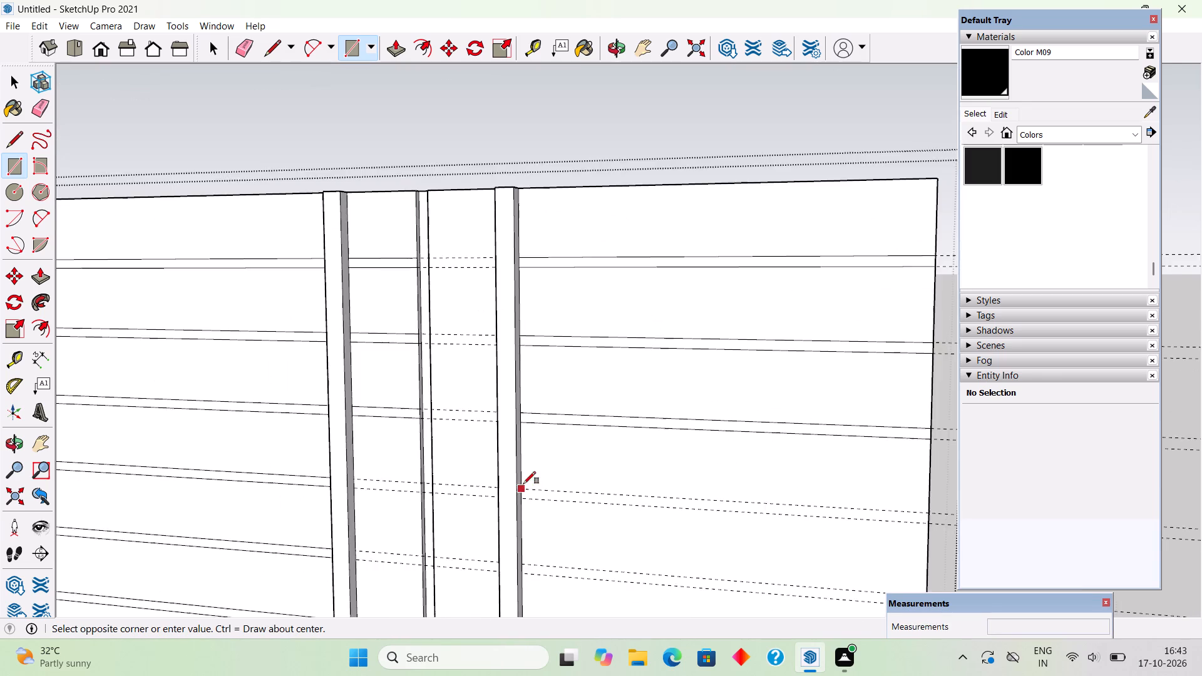
left_click(852, 516)
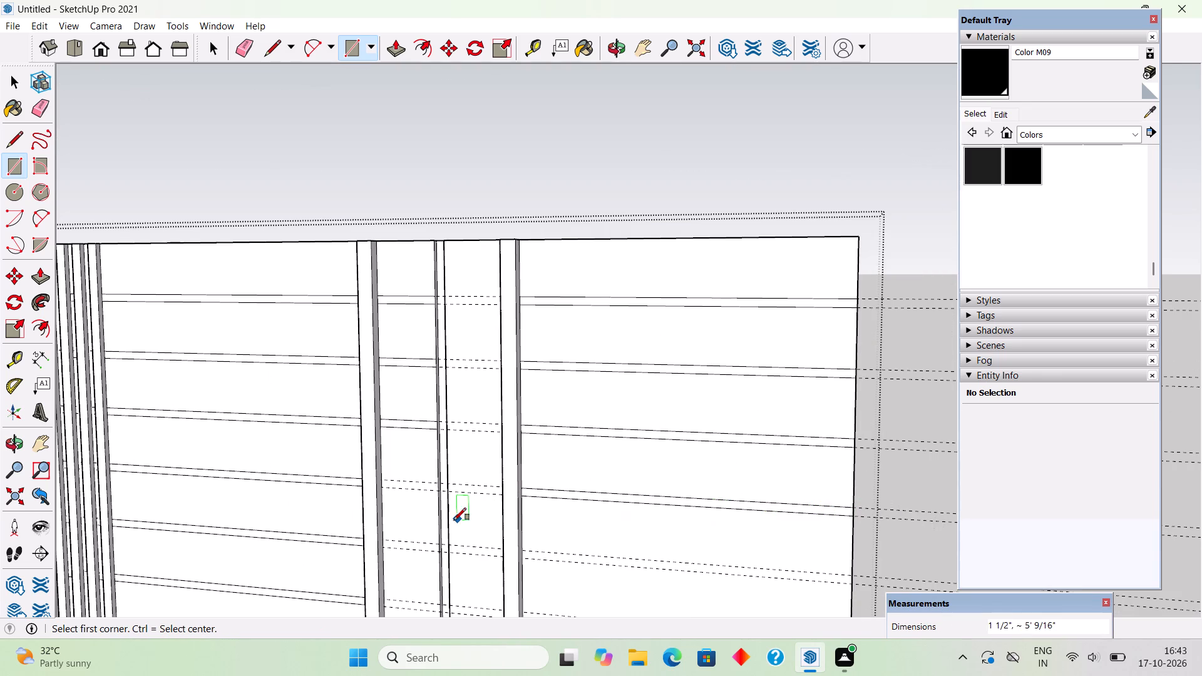
left_click(390, 481)
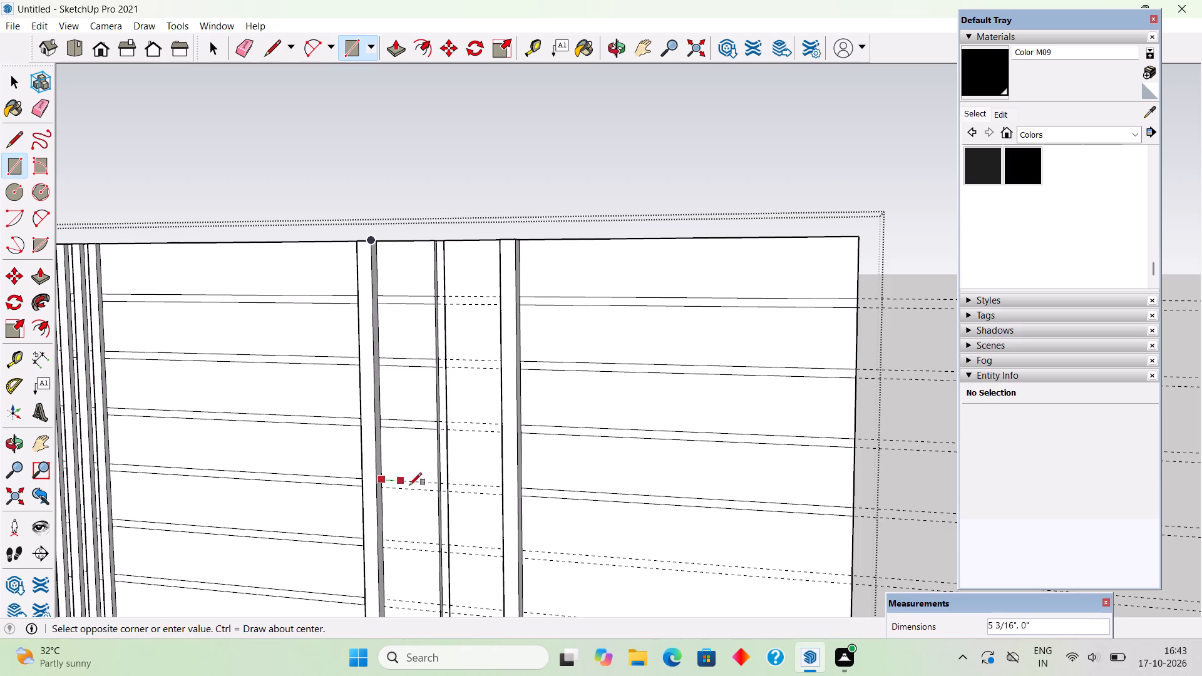
left_click(438, 493)
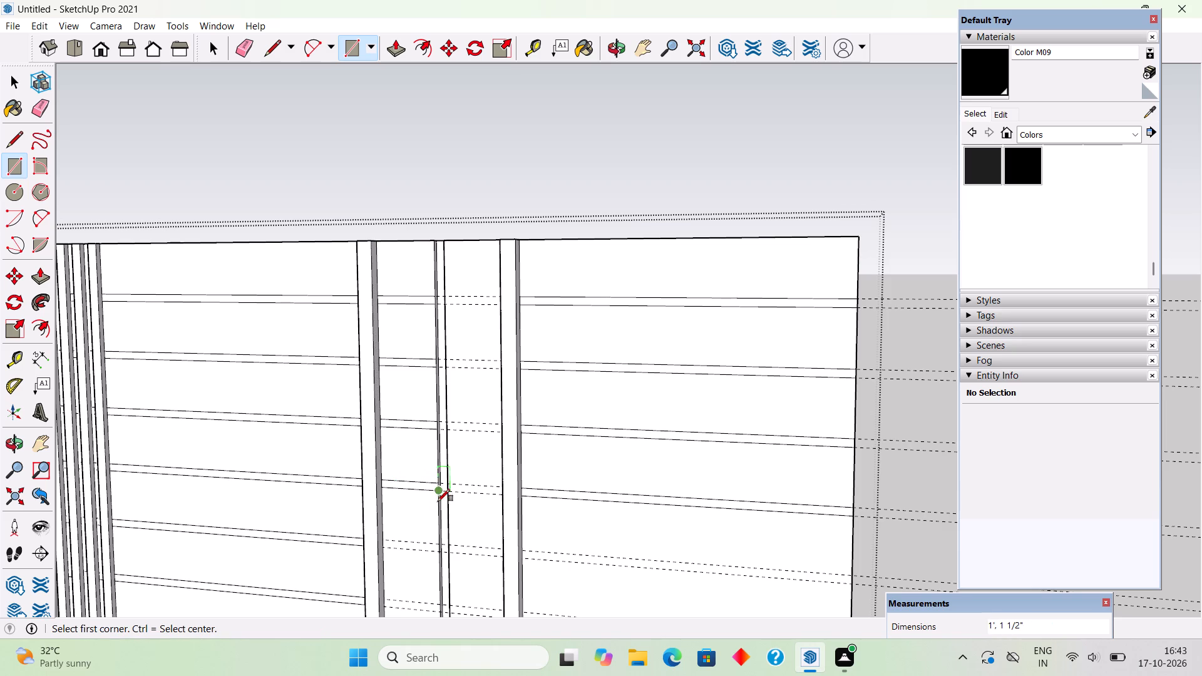
Draw 1 1/2" high rectangles between the fifth guide pair: 1' long between the first two central strips, about 5' 9/16" beyond the third.
scroll(408, 550, "up", 4)
left_click(373, 535)
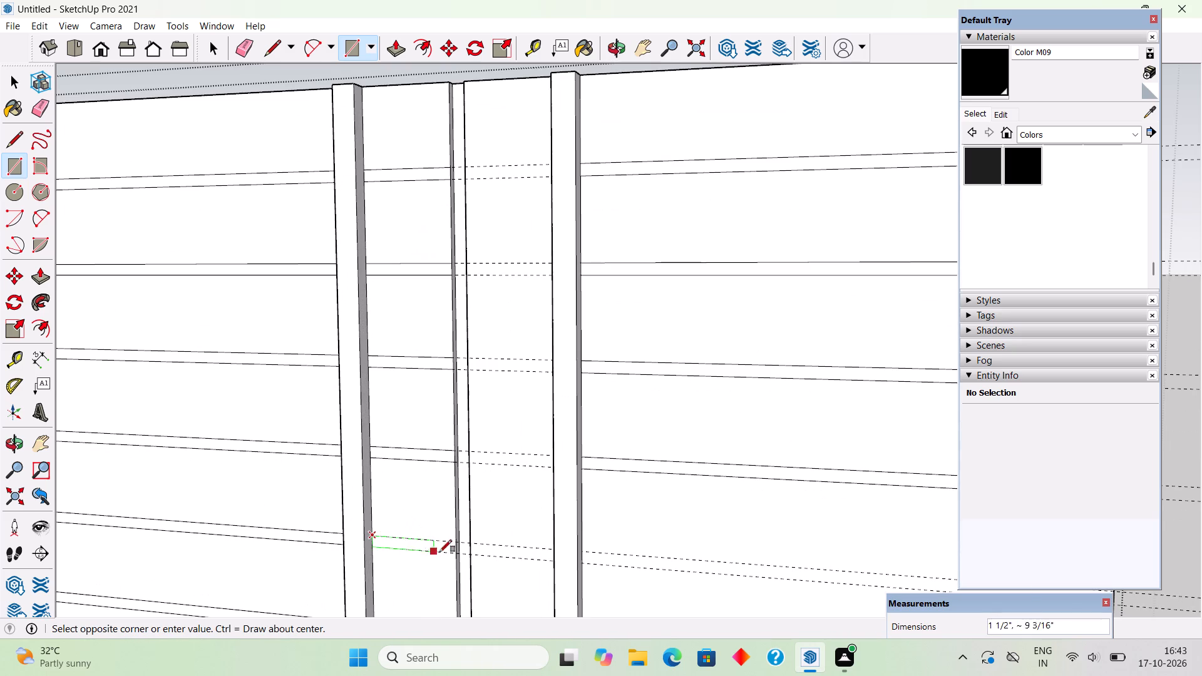
left_click(455, 555)
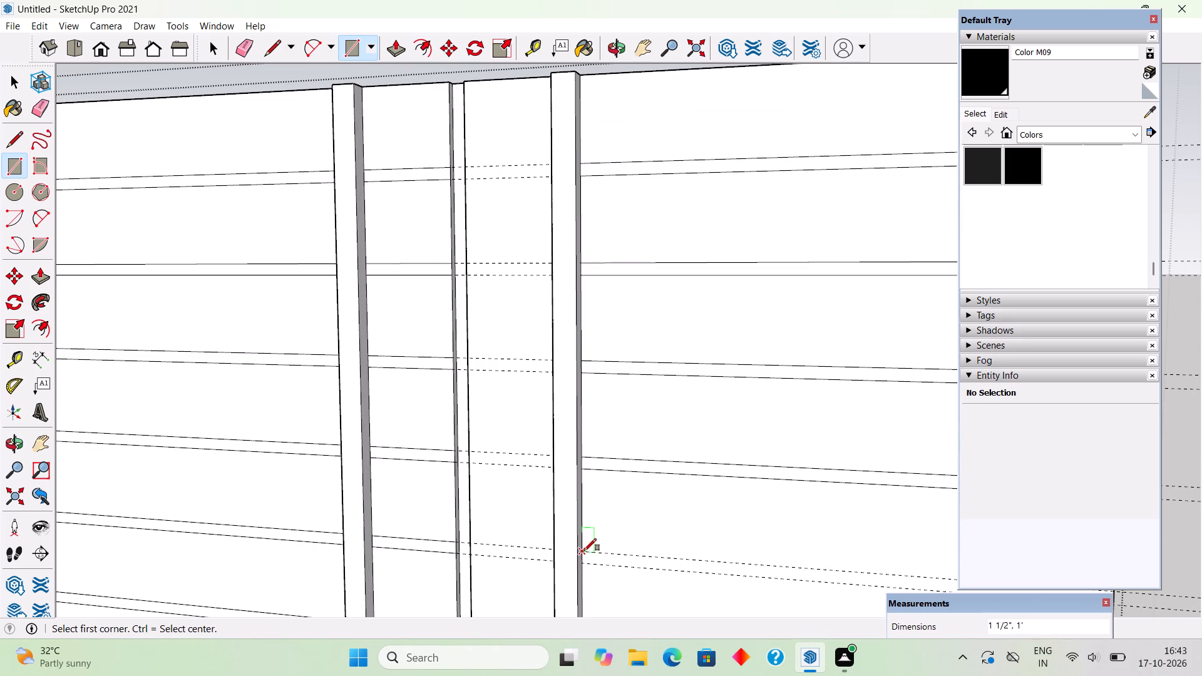
left_click(584, 551)
scroll(515, 488, "down", 6)
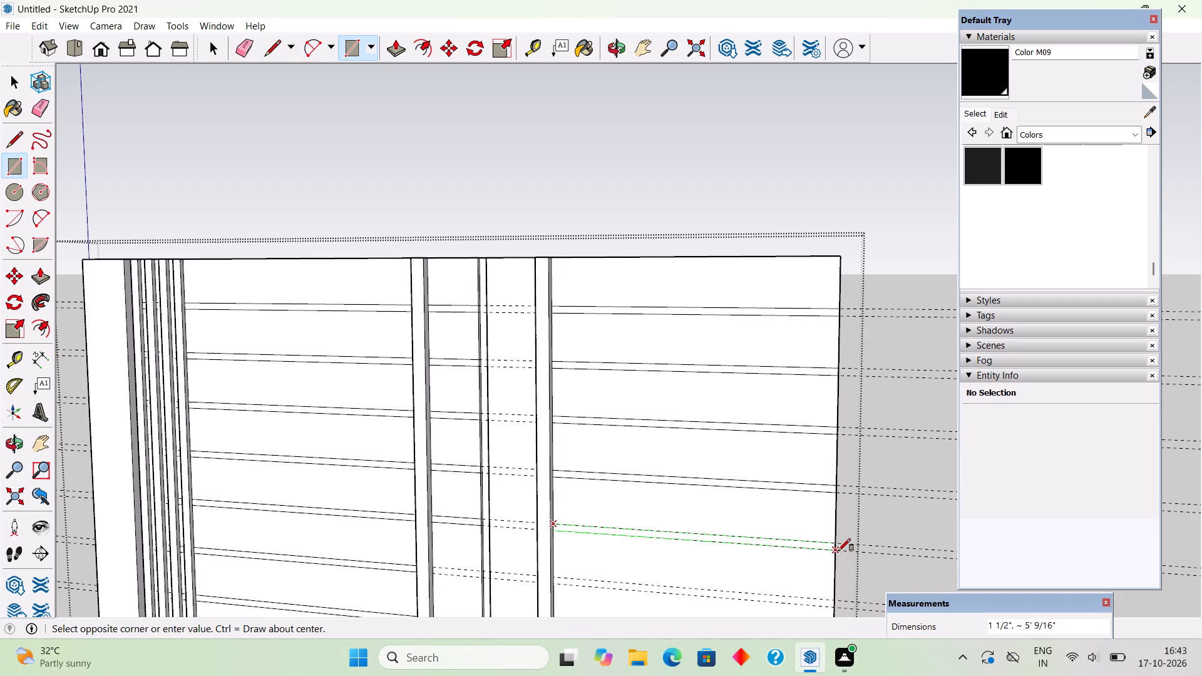
left_click(838, 551)
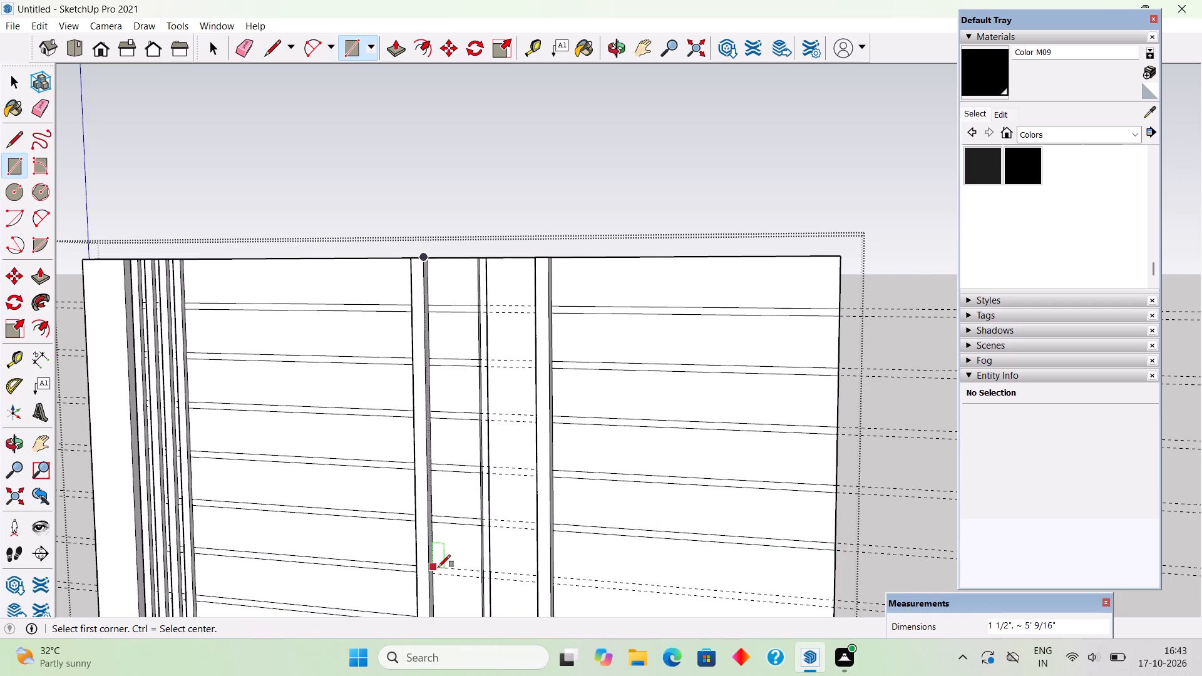
Draw 1 1/2" high rectangles between the sixth guide pair, from first to middle central strip and from third strip to the panel's far edge.
scroll(438, 567, "up", 1)
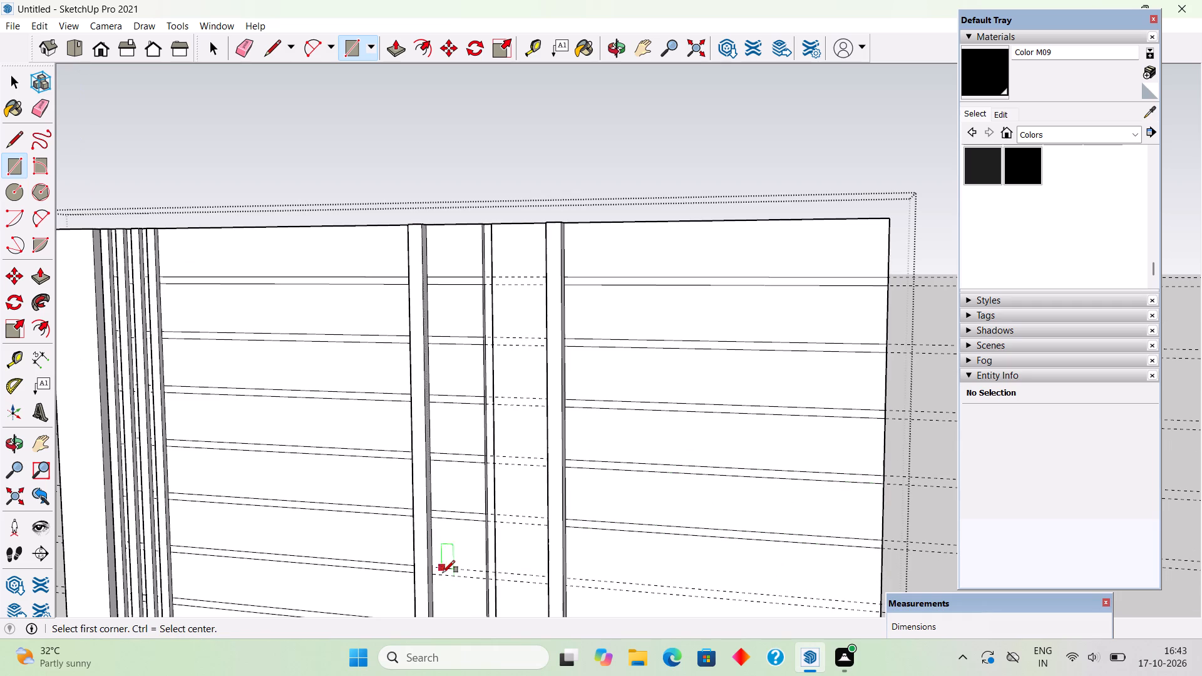
scroll(443, 573, "up", 9)
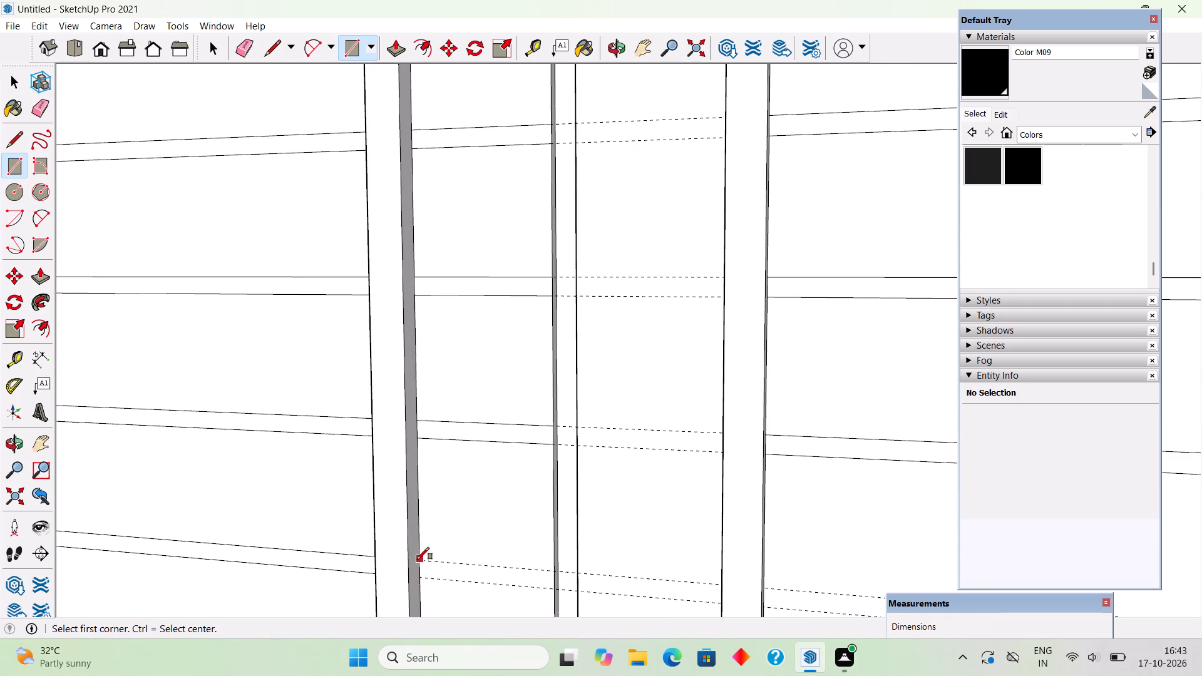
left_click(421, 560)
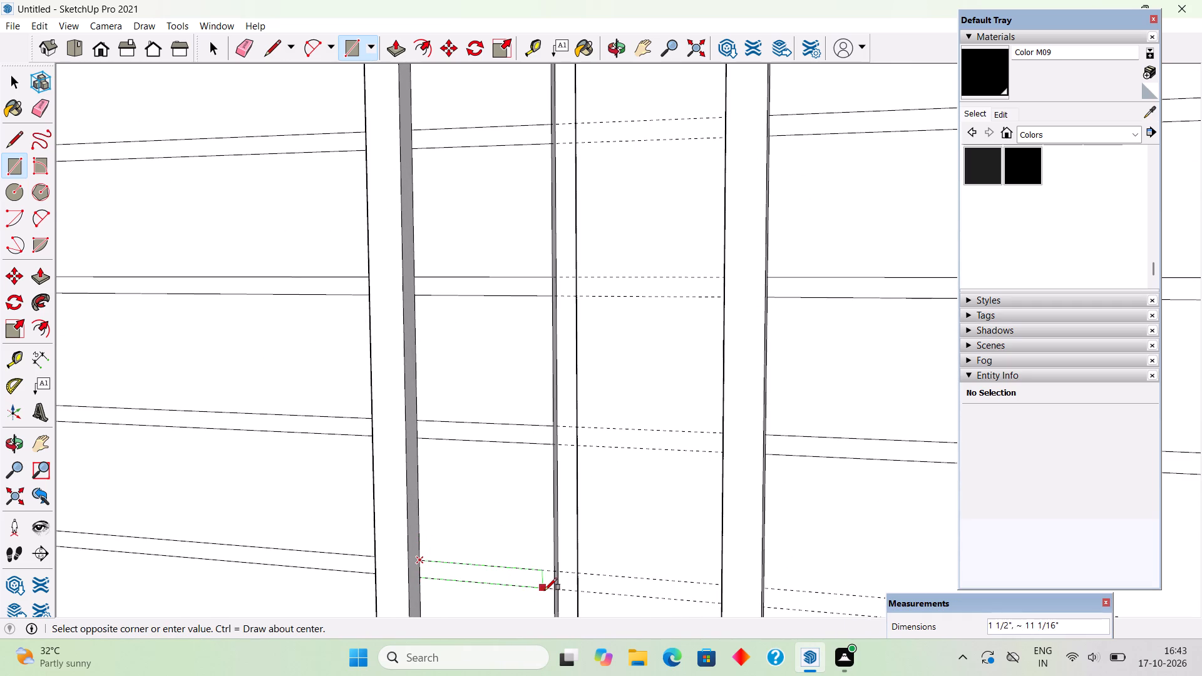
left_click(554, 590)
scroll(438, 483, "down", 13)
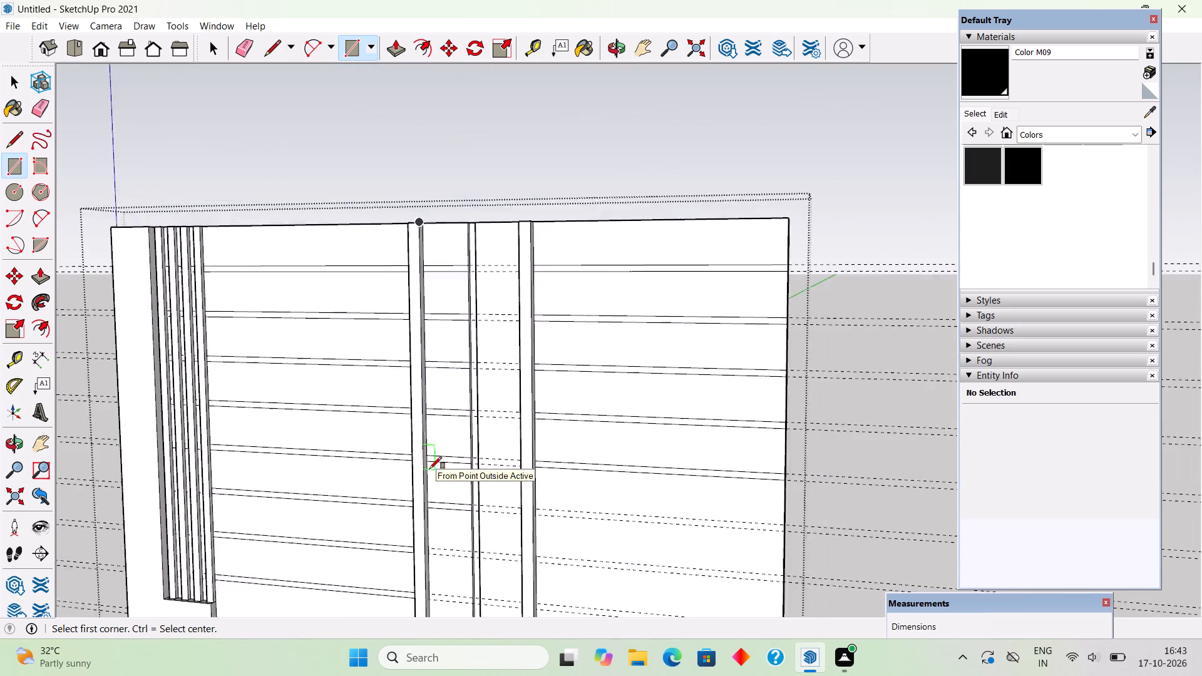
scroll(560, 419, "down", 4)
scroll(632, 605, "up", 8)
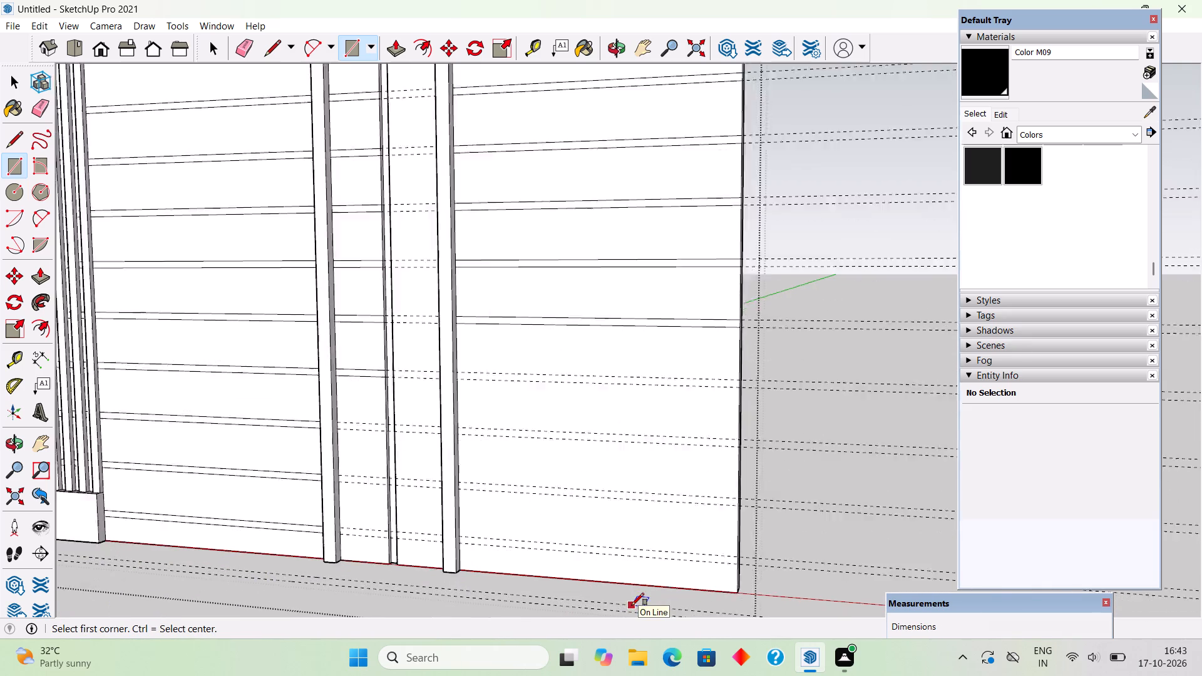
scroll(632, 605, "up", 3)
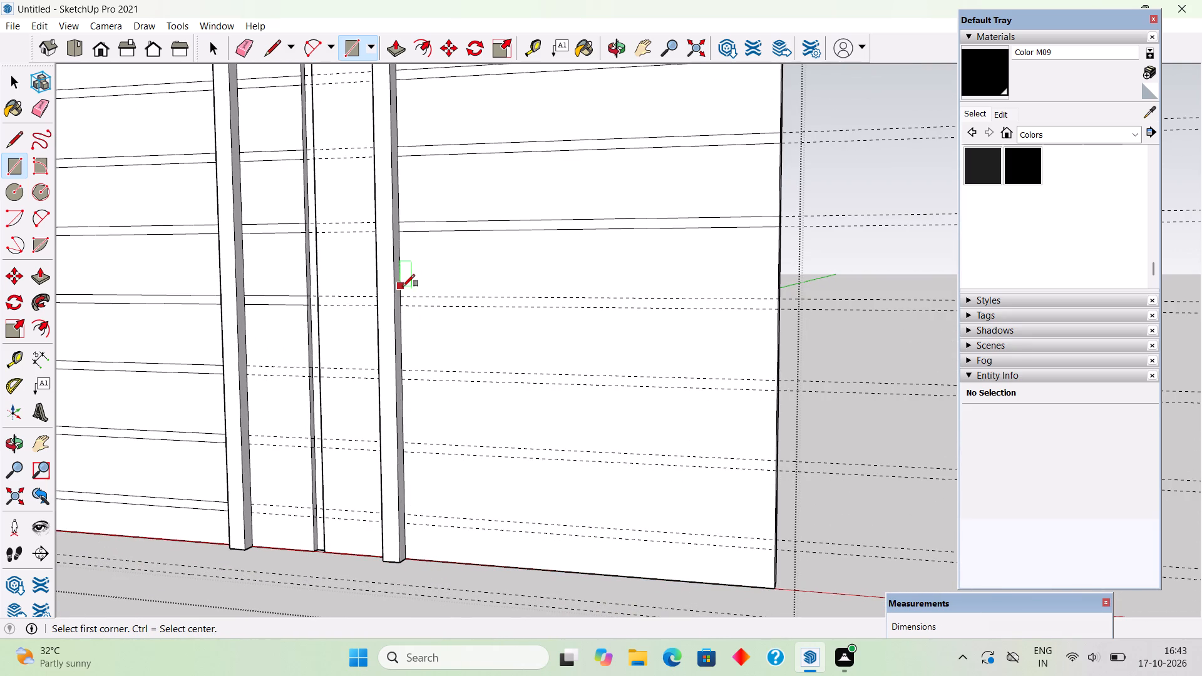
left_click(404, 296)
left_click(779, 311)
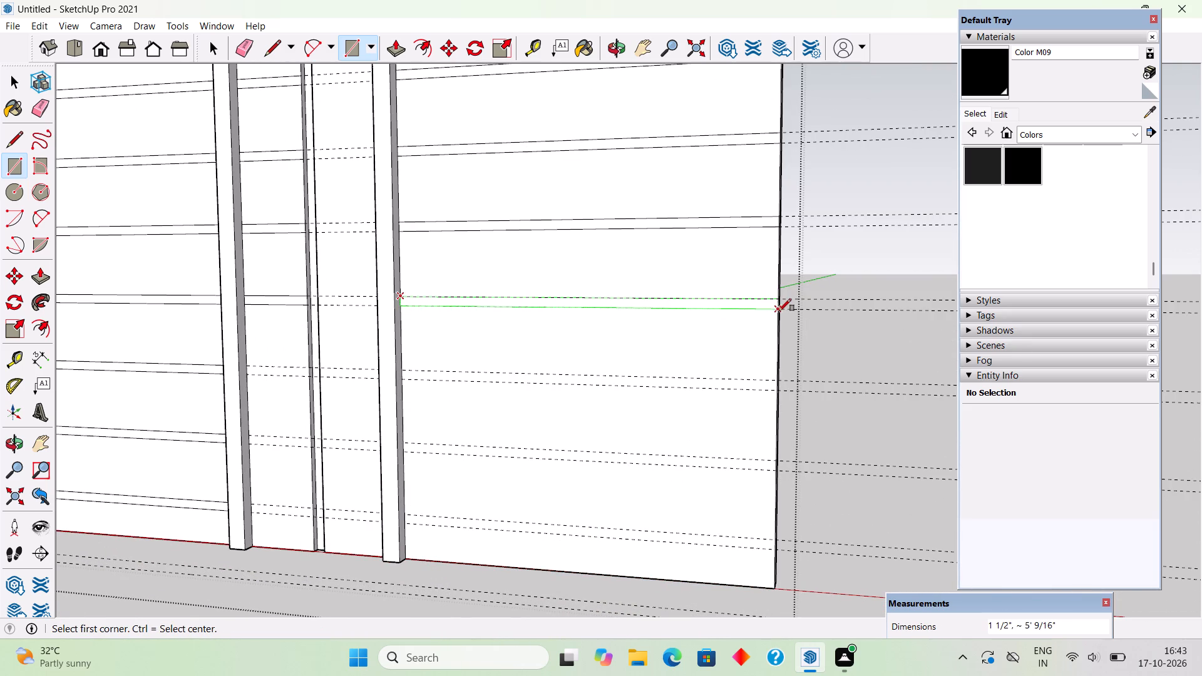
Draw 1 1/2" high rectangles between the seventh guide pair: 1' long between the first two central strips, about 5' 9/16" beyond the third.
left_click(250, 366)
left_click(310, 378)
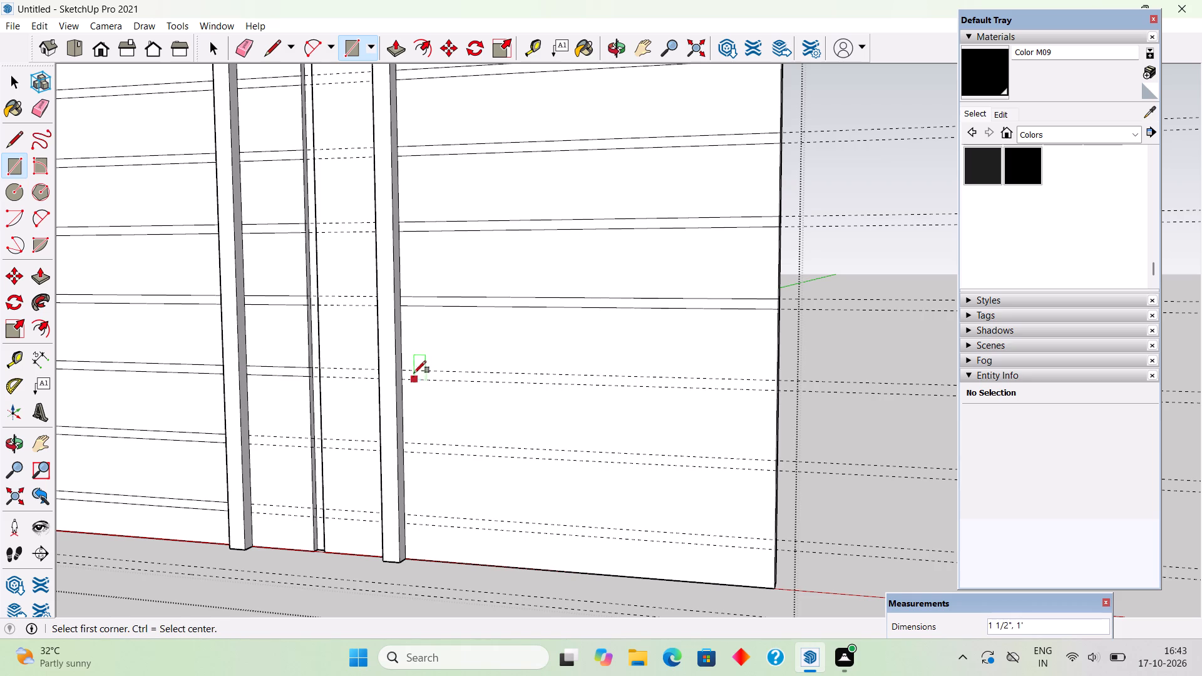
left_click(404, 370)
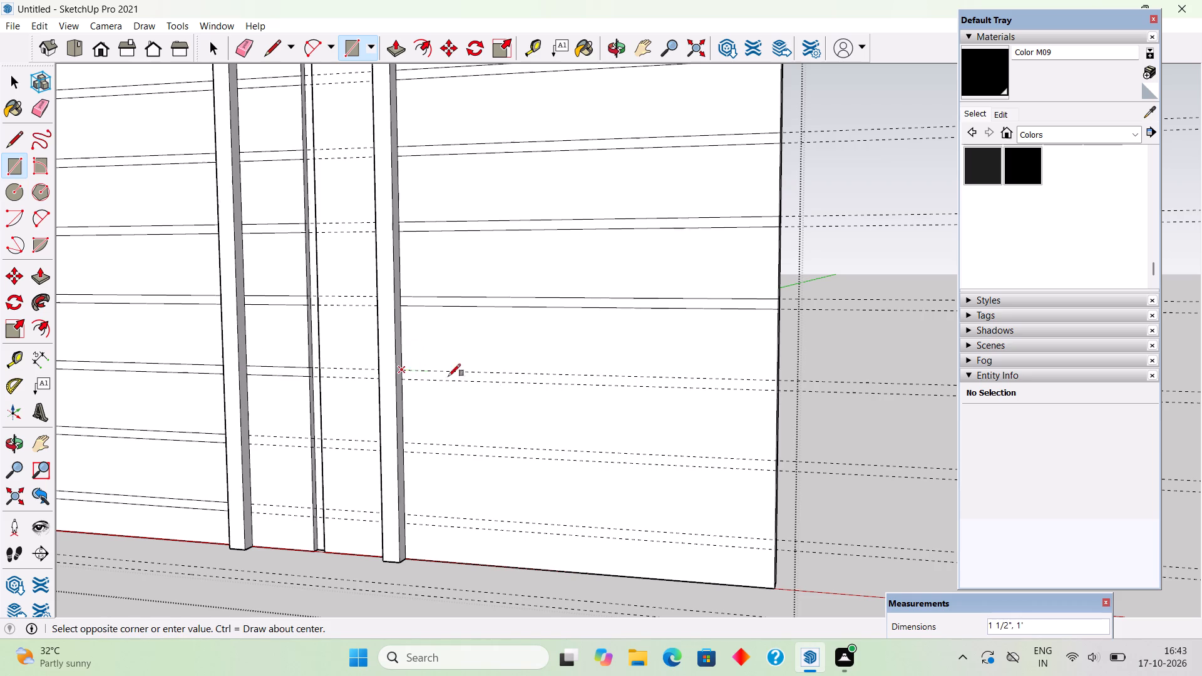
scroll(599, 379, "up", 1)
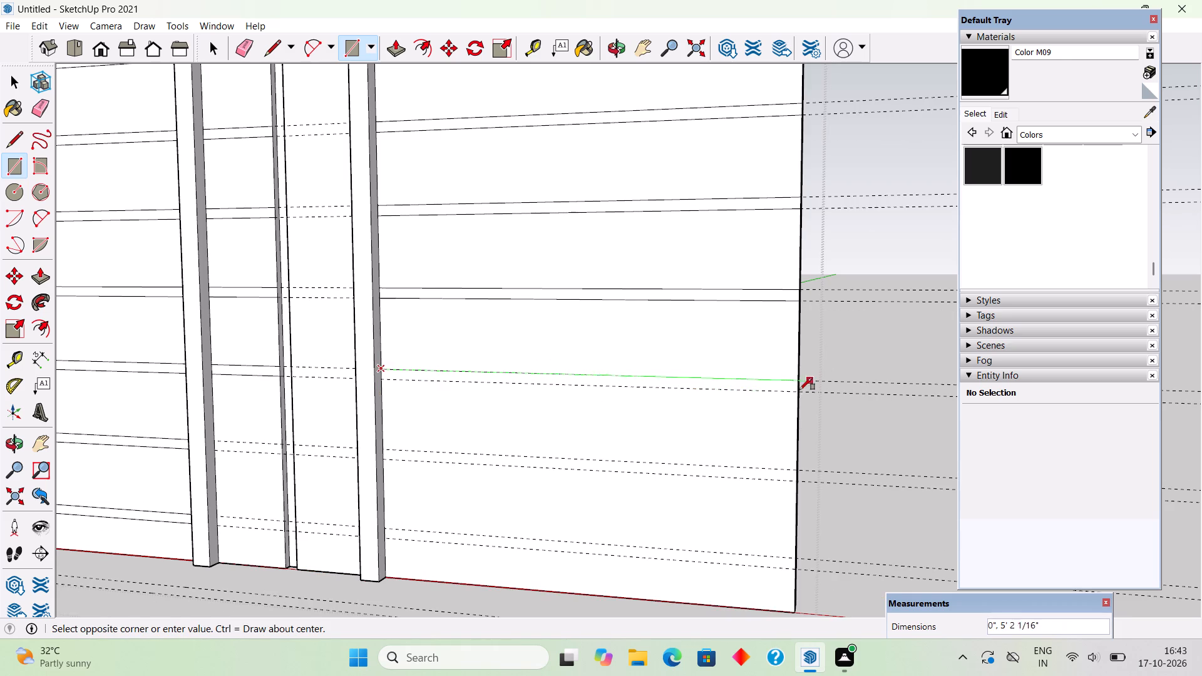
left_click(796, 392)
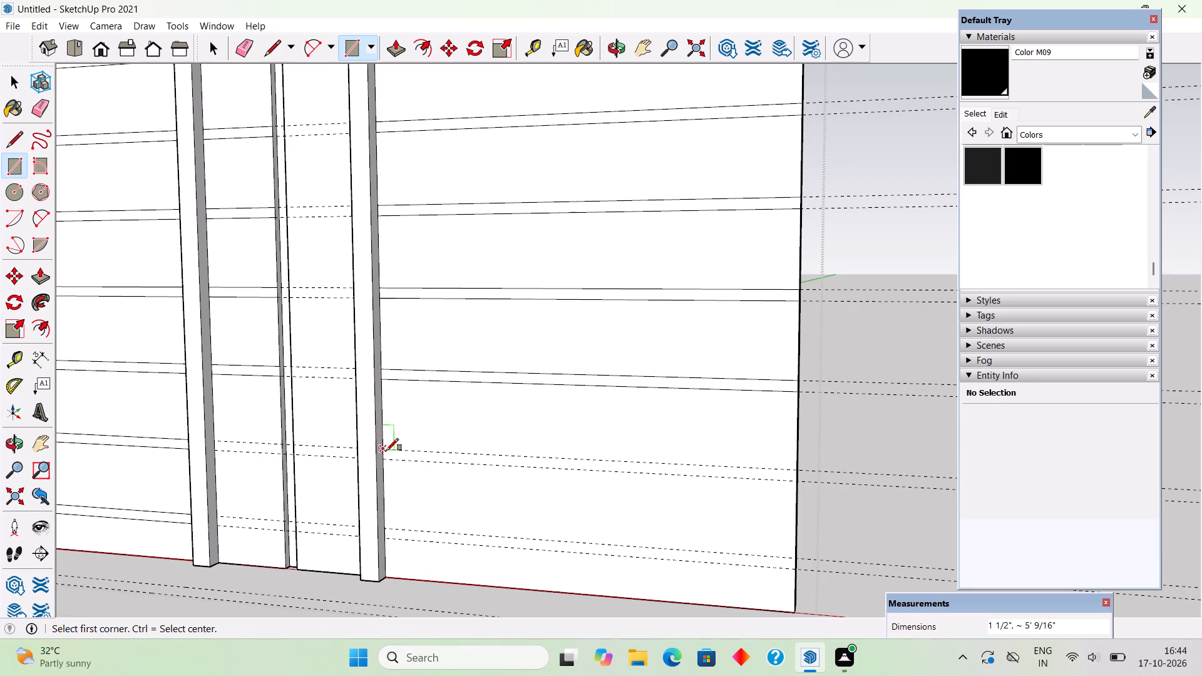
Draw 1 1/2" high rectangles between the eighth and ninth guide pairs, 1' long between the first two strips and about 5' 9/16" beyond the third.
left_click(386, 451)
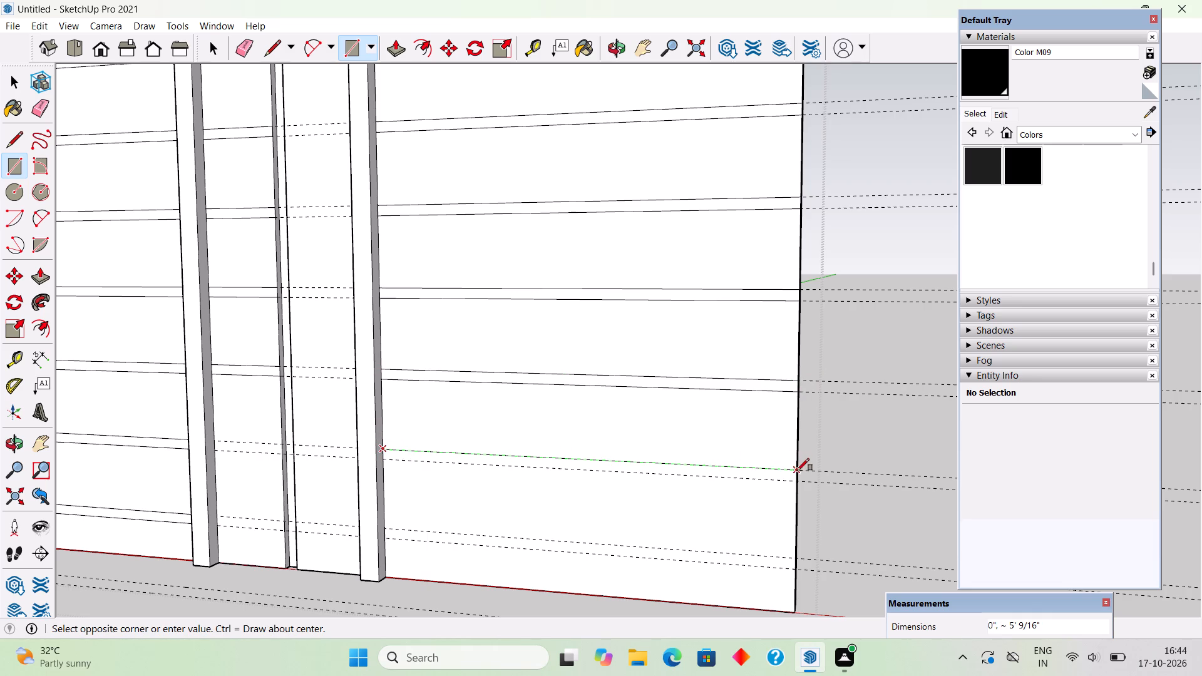
left_click(796, 480)
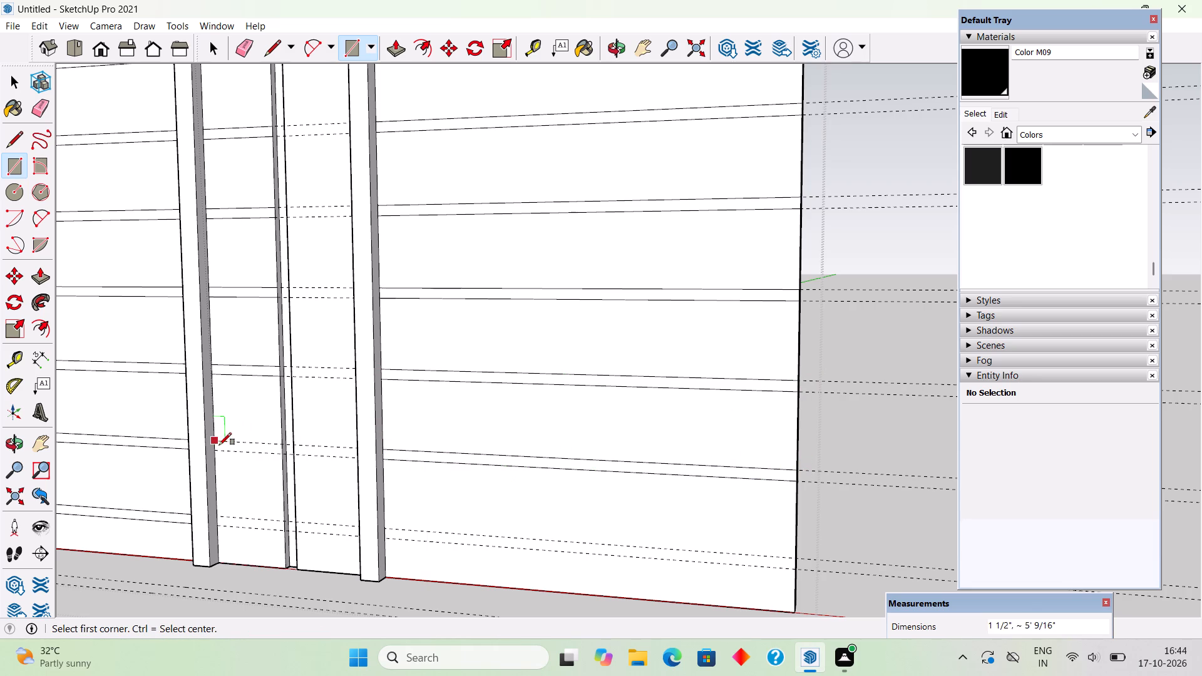
left_click(218, 445)
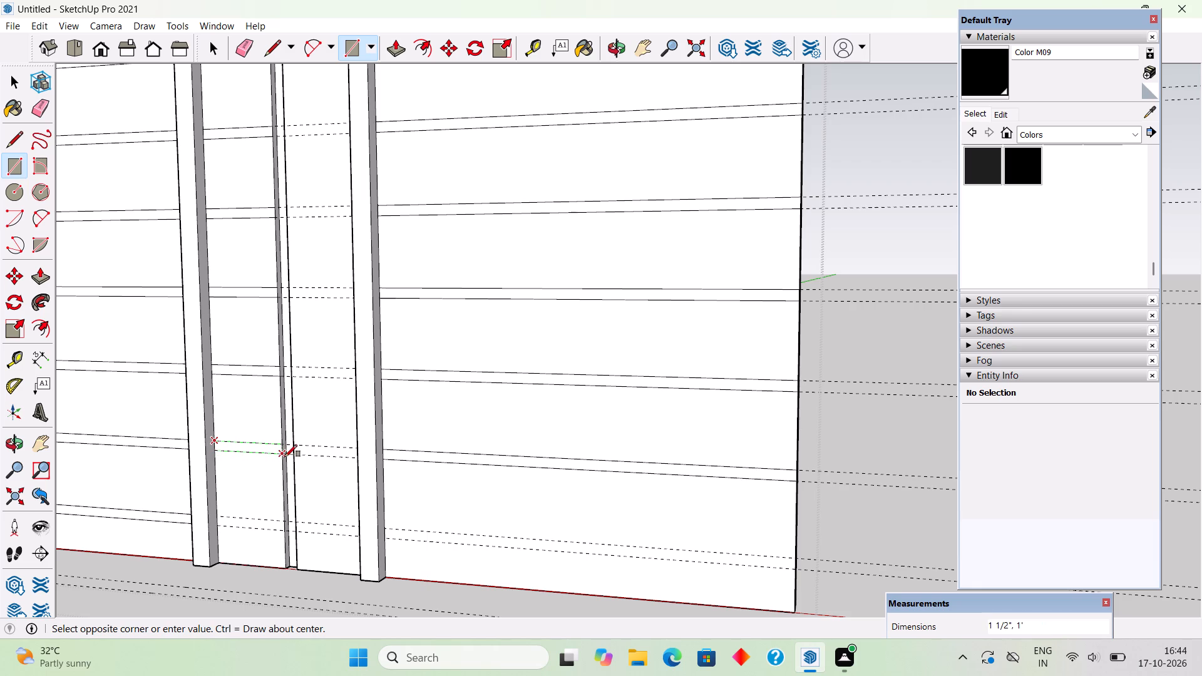
left_click(285, 456)
left_click(216, 516)
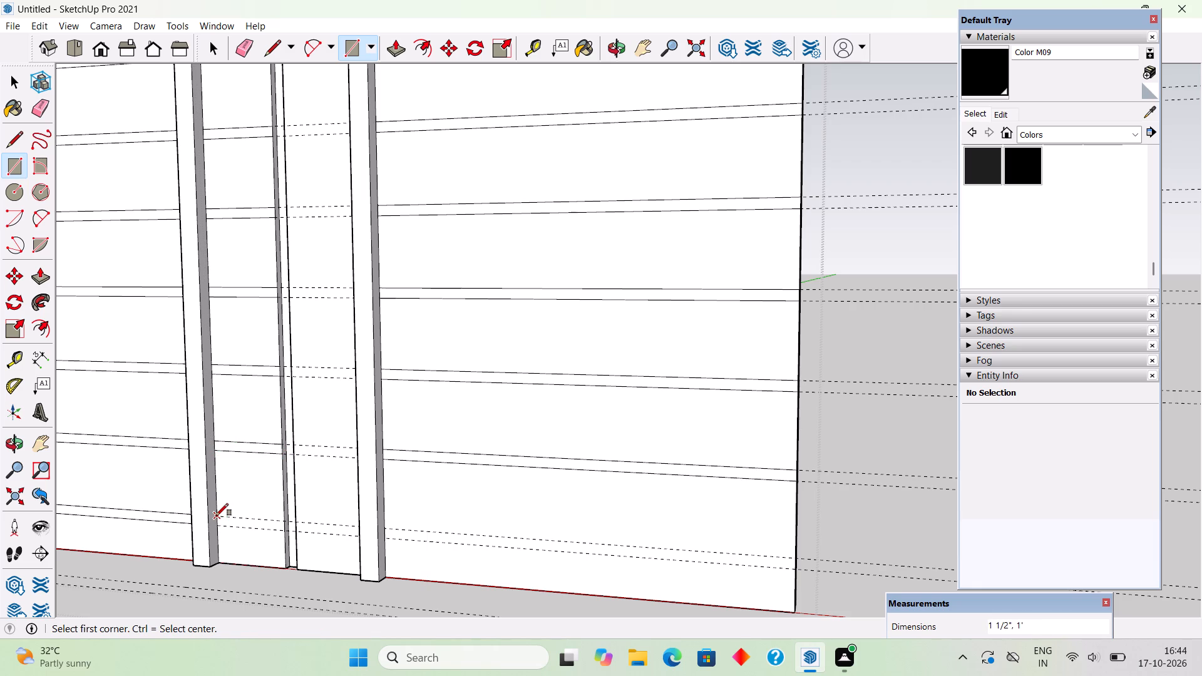
left_click(287, 527)
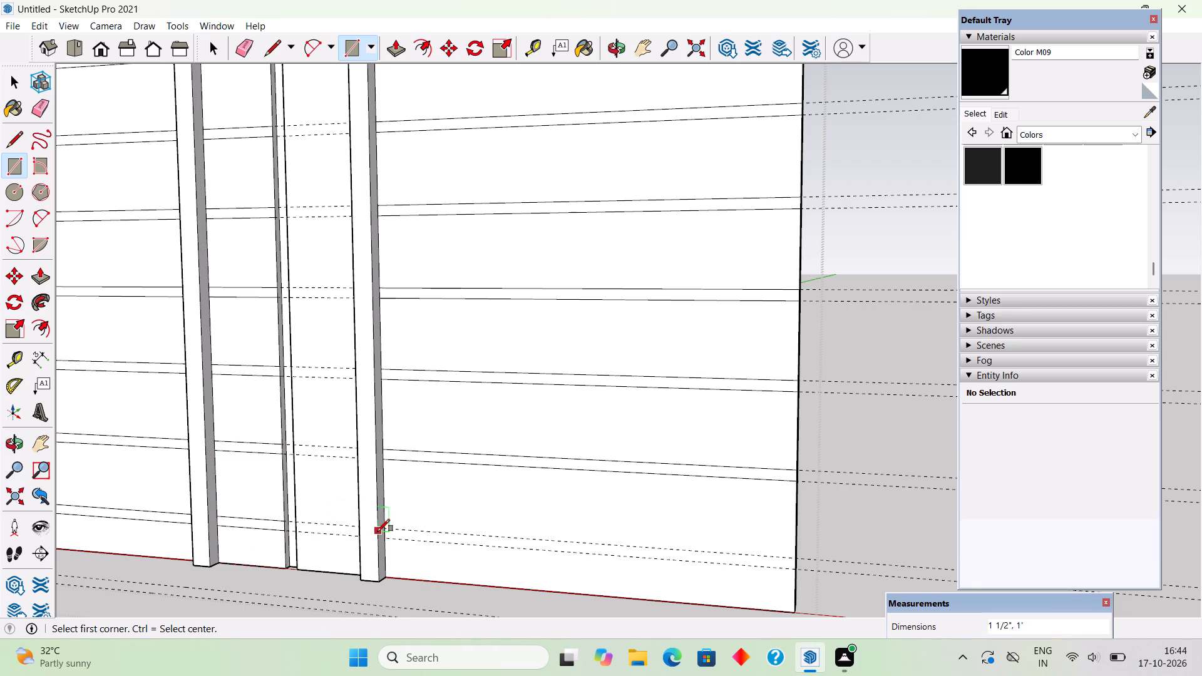
left_click(388, 531)
scroll(496, 474, "down", 4)
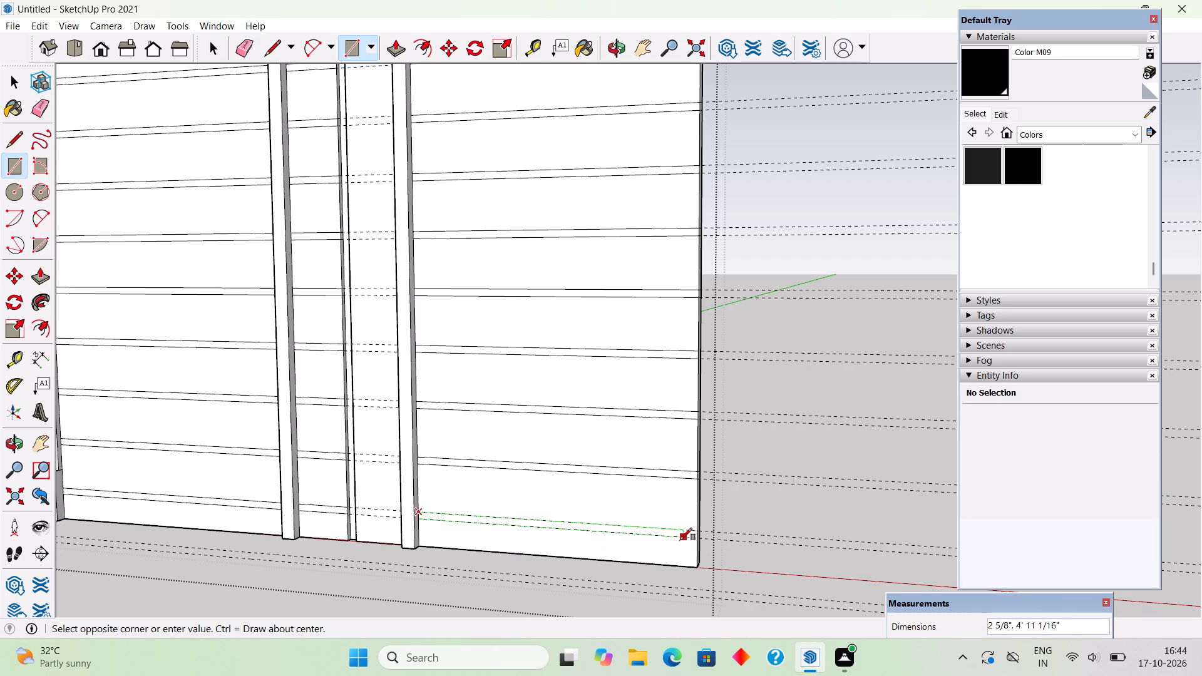
left_click(698, 538)
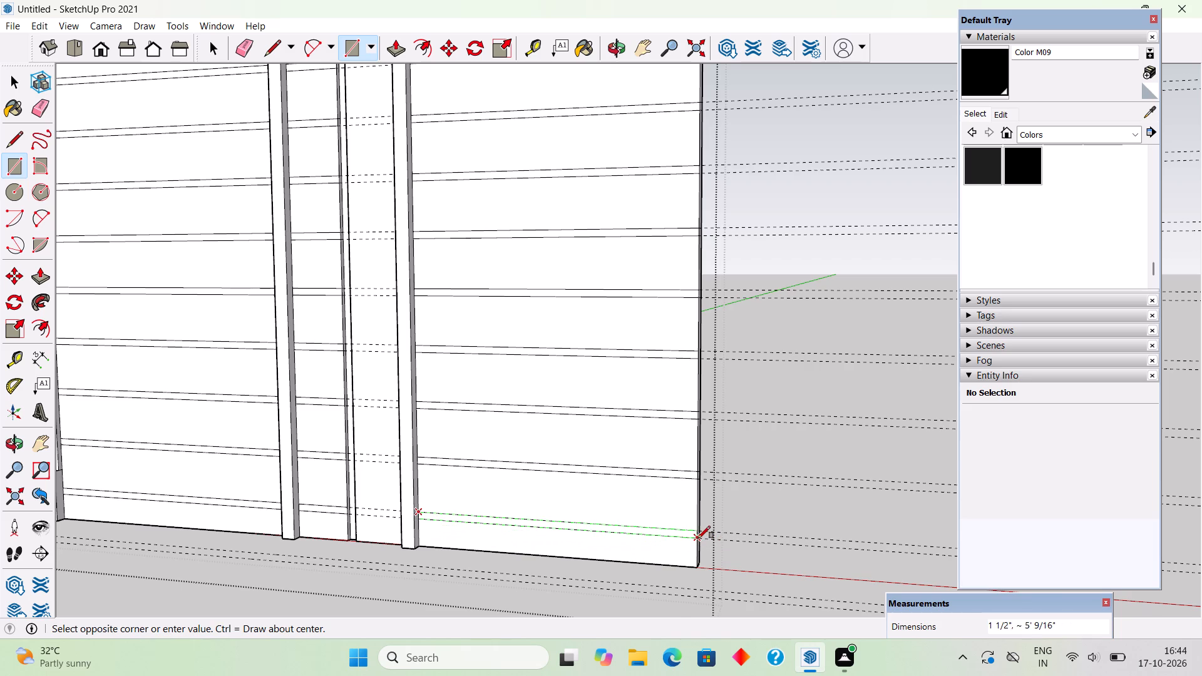
Draw 1 1/2" by 1' rectangles between the top five guide pairs, each spanning from the third to the middle central strip.
scroll(698, 538, "down", 5)
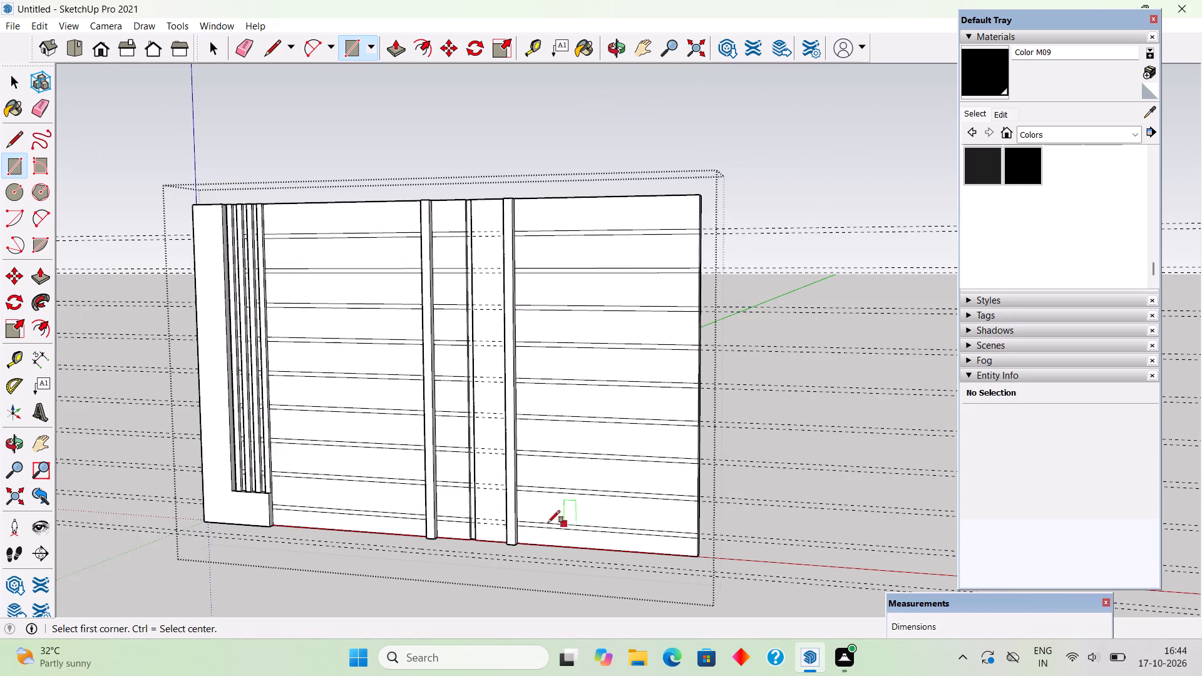
middle_click_drag(522, 518, 686, 523)
scroll(497, 319, "up", 4)
middle_click_drag(593, 322, 651, 319)
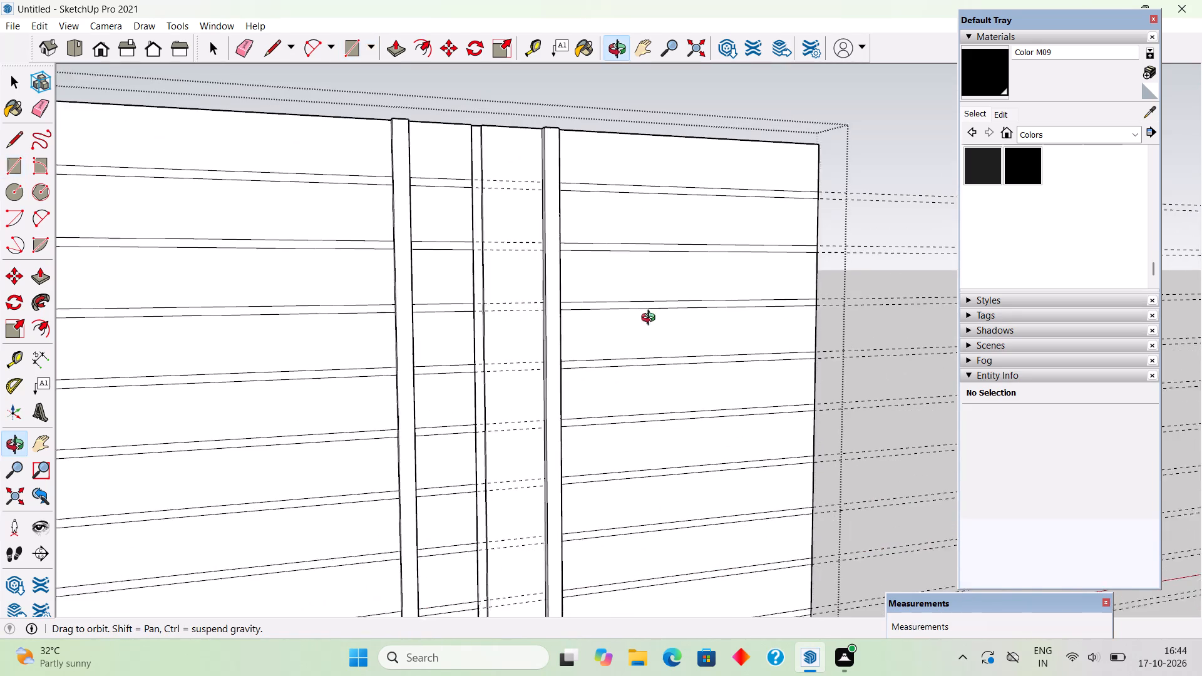
middle_click_drag(651, 319, 666, 317)
scroll(520, 202, "up", 4)
left_click(562, 171)
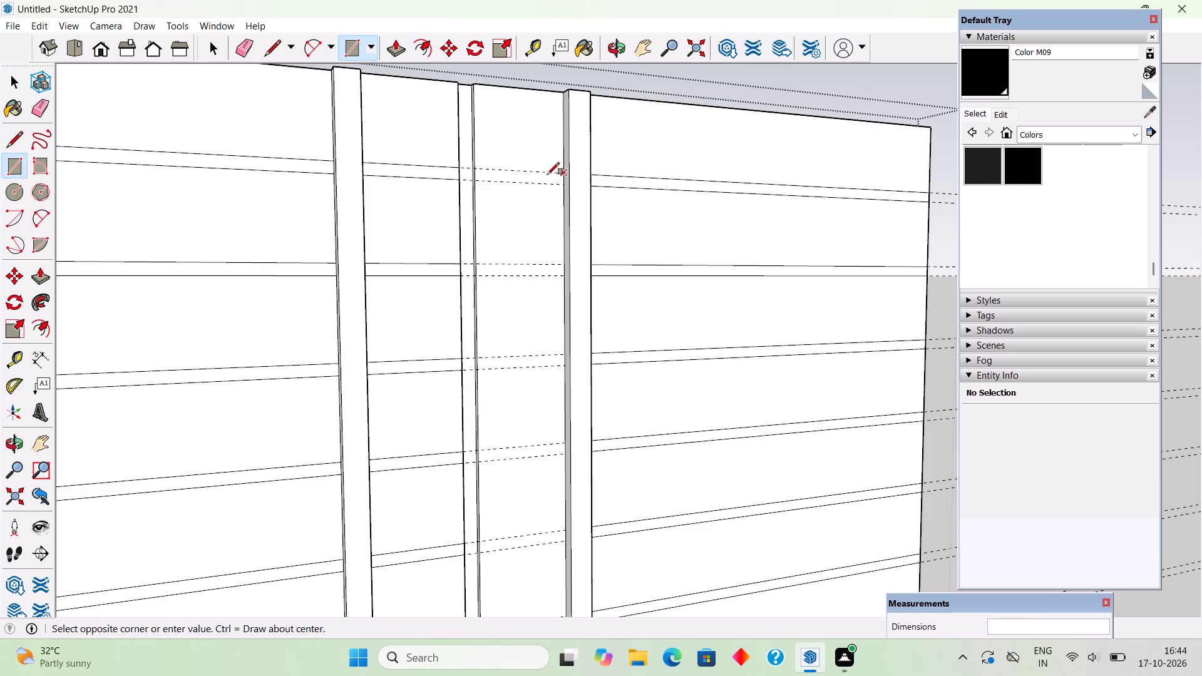
left_click(476, 179)
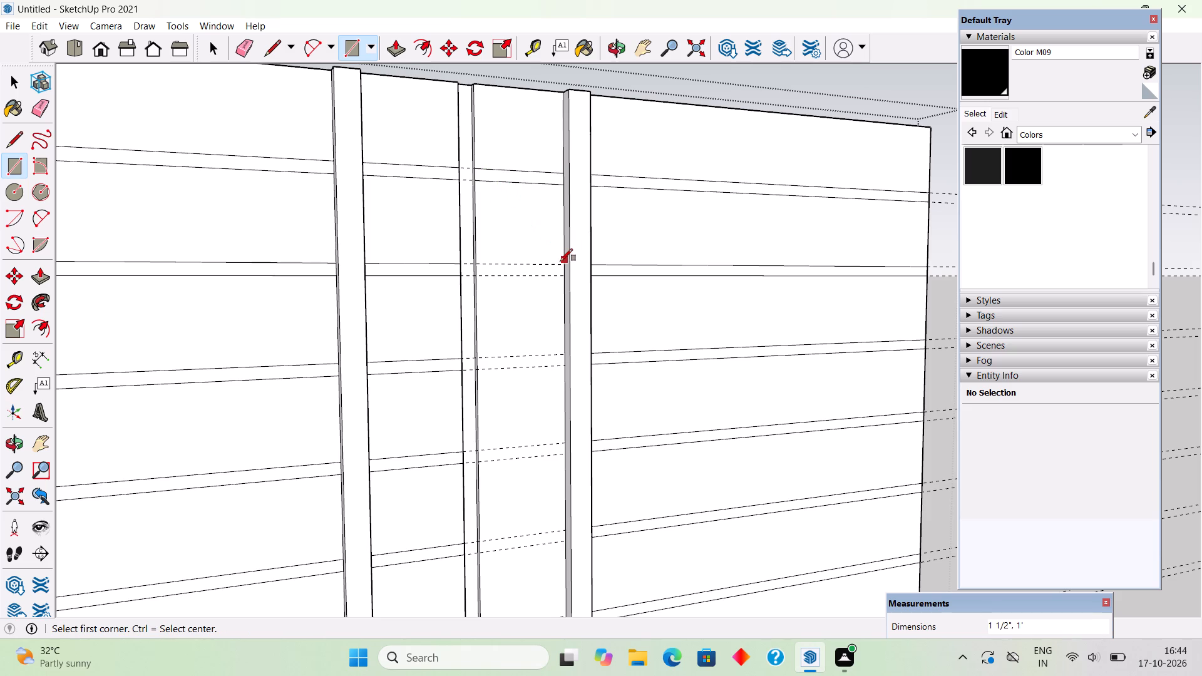
left_click(560, 265)
left_click(478, 279)
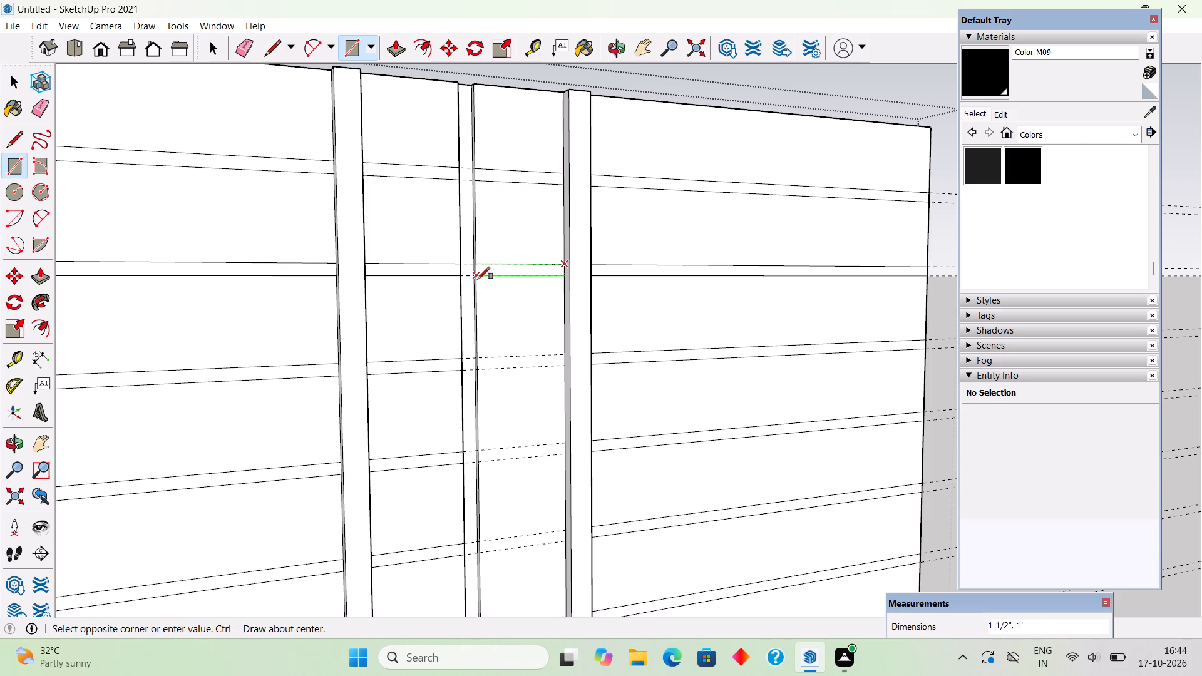
left_click(565, 352)
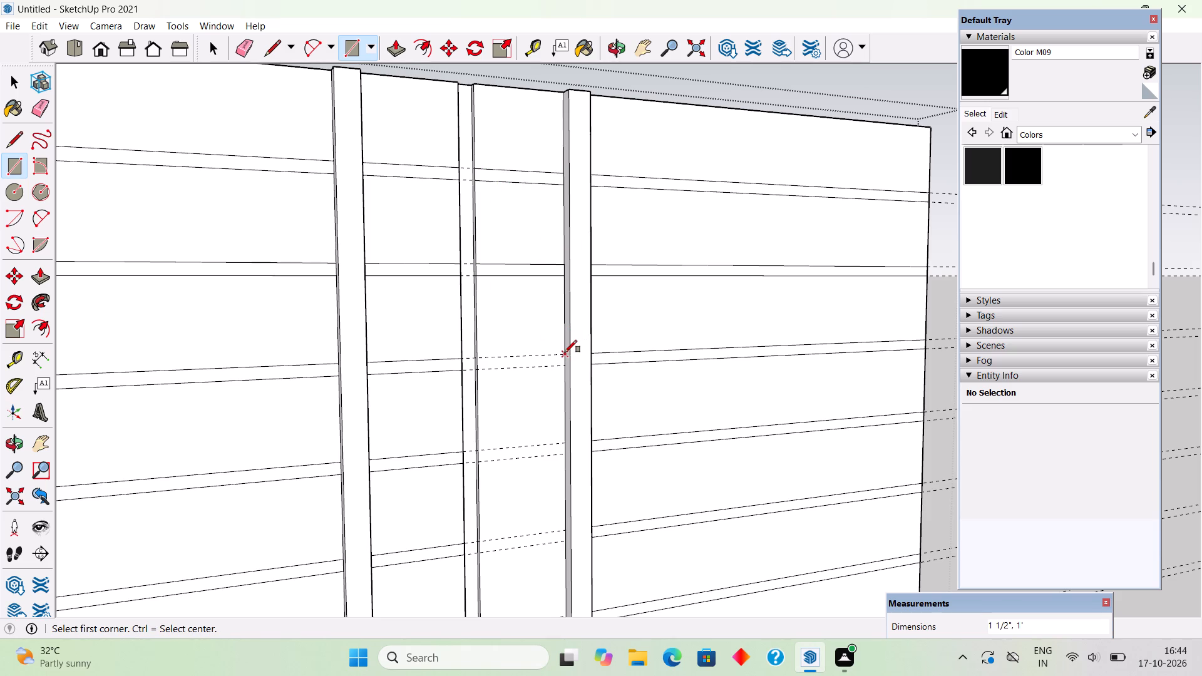
left_click(477, 374)
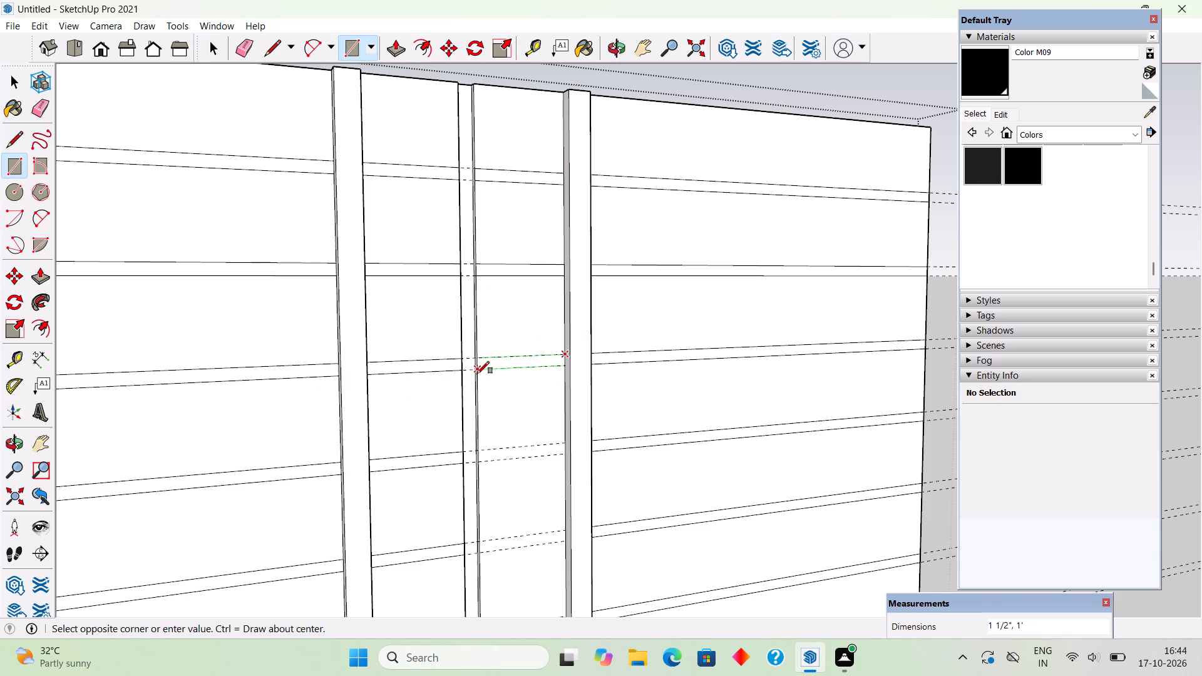
left_click(562, 443)
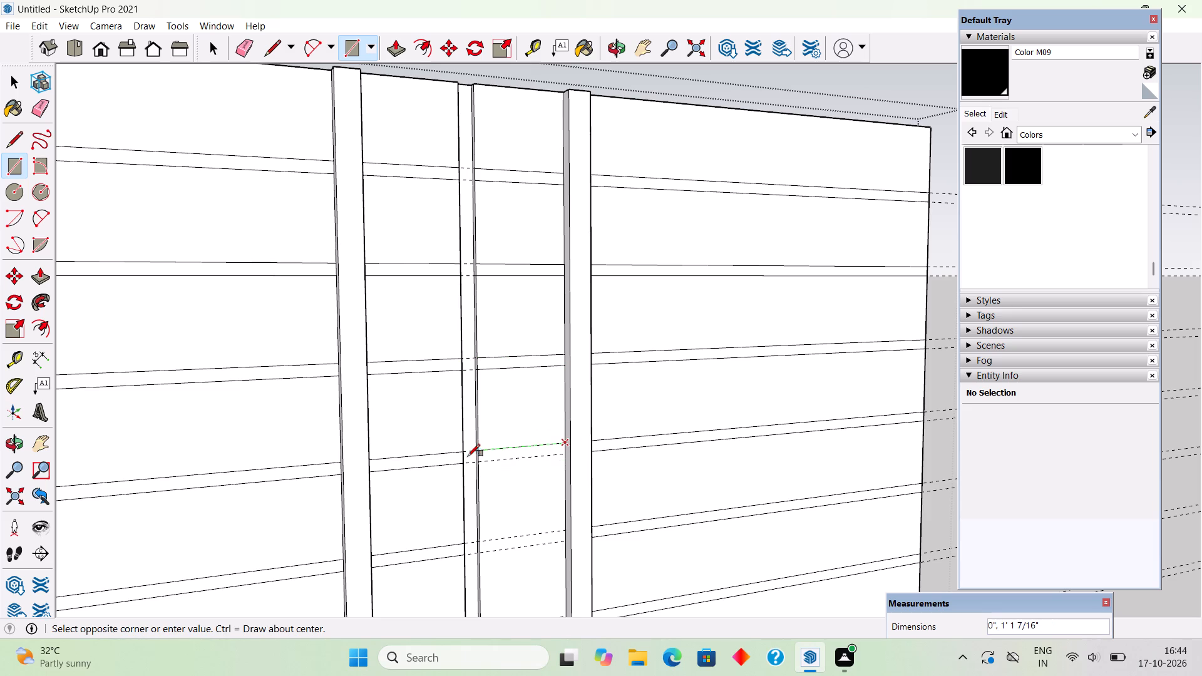
left_click(474, 463)
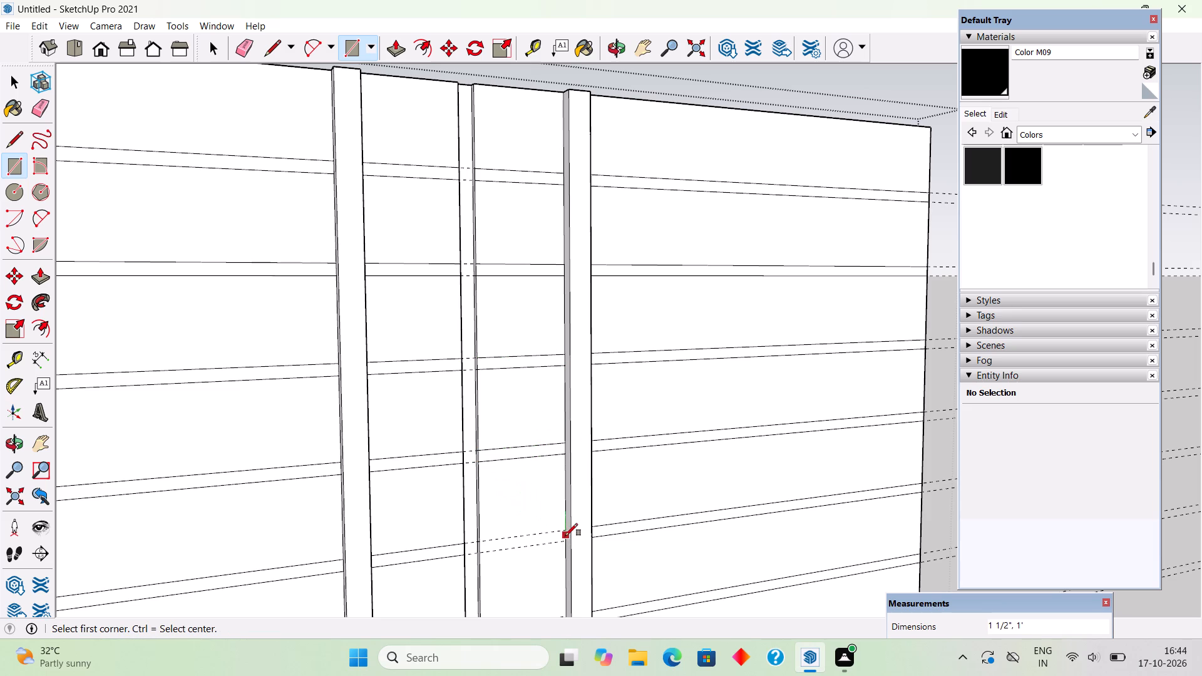
left_click(565, 531)
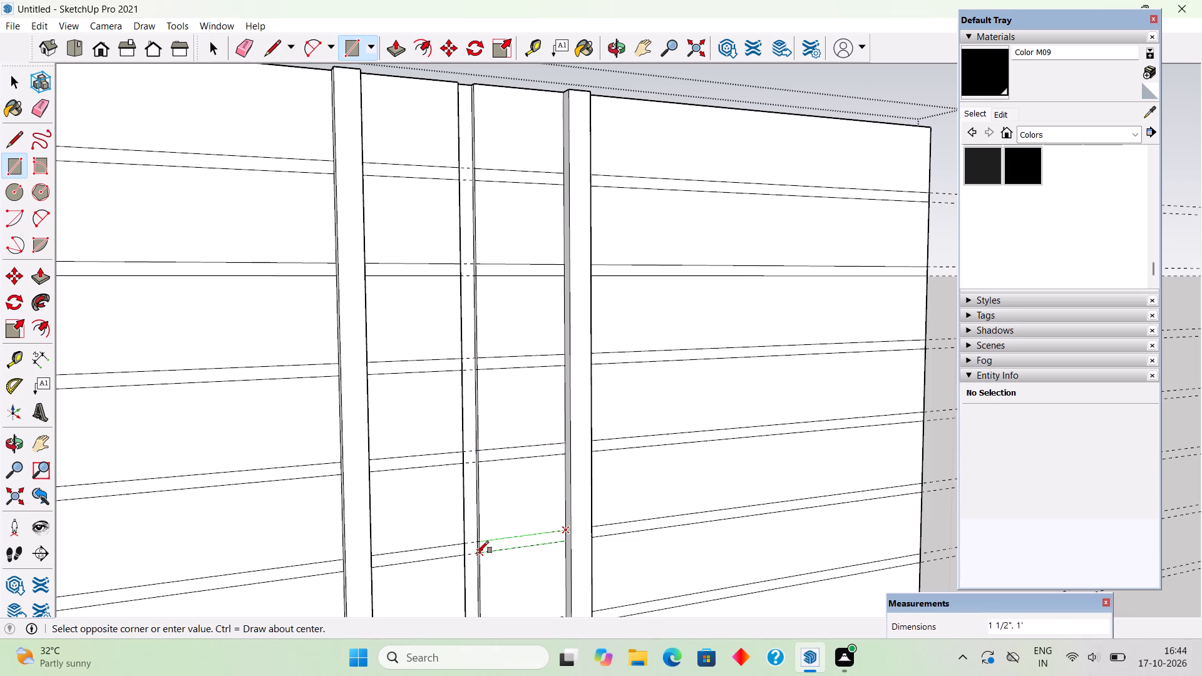
left_click(476, 553)
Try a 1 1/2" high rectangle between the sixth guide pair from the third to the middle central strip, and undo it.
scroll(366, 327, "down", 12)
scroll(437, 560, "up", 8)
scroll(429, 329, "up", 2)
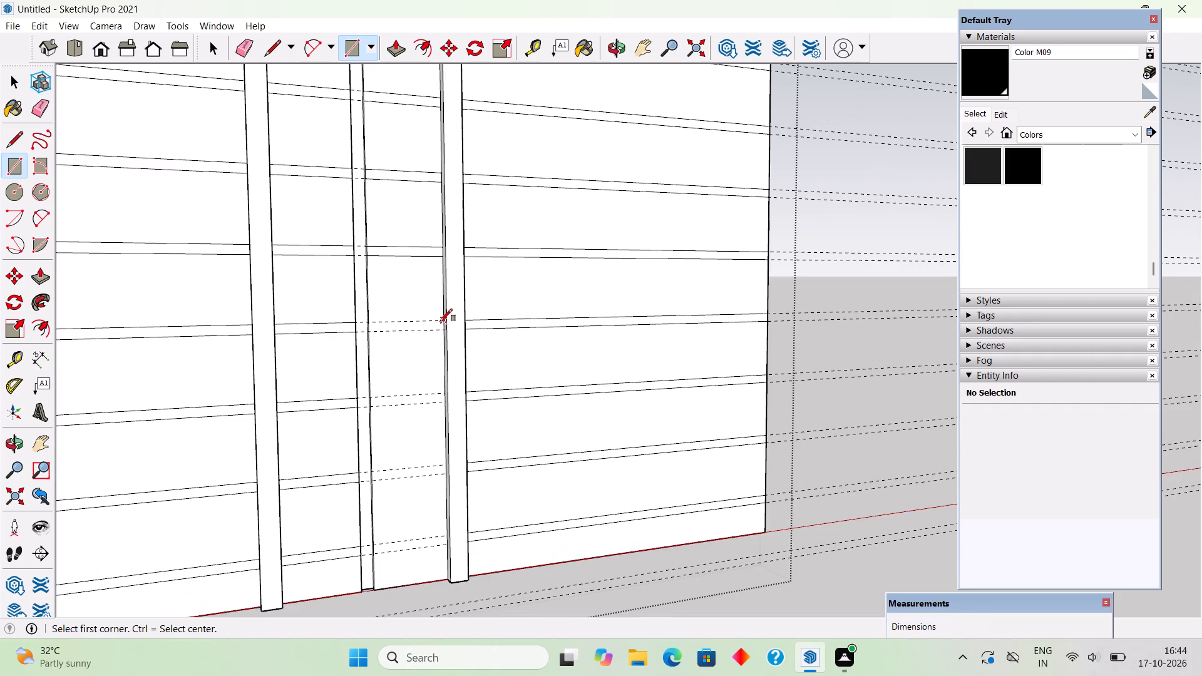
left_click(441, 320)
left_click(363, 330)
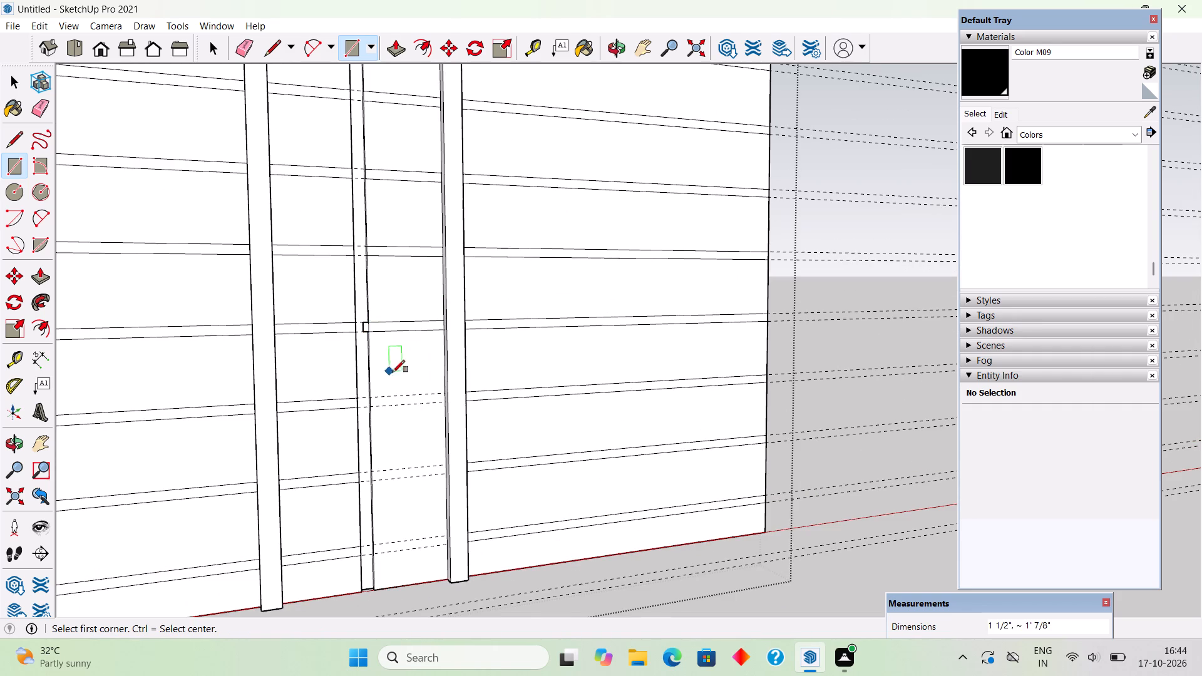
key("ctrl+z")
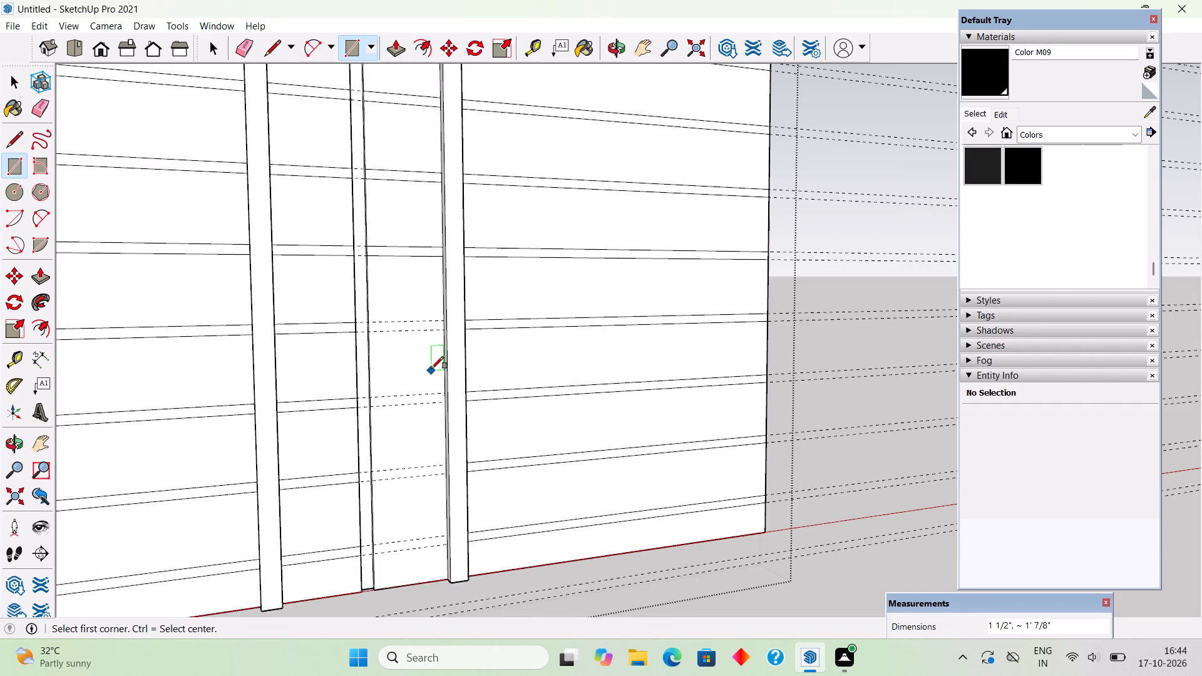
Draw 1 1/2" by 1' rectangles between the sixth to ninth guide pairs, each spanning from the third to the middle central strip.
scroll(437, 325, "up", 5)
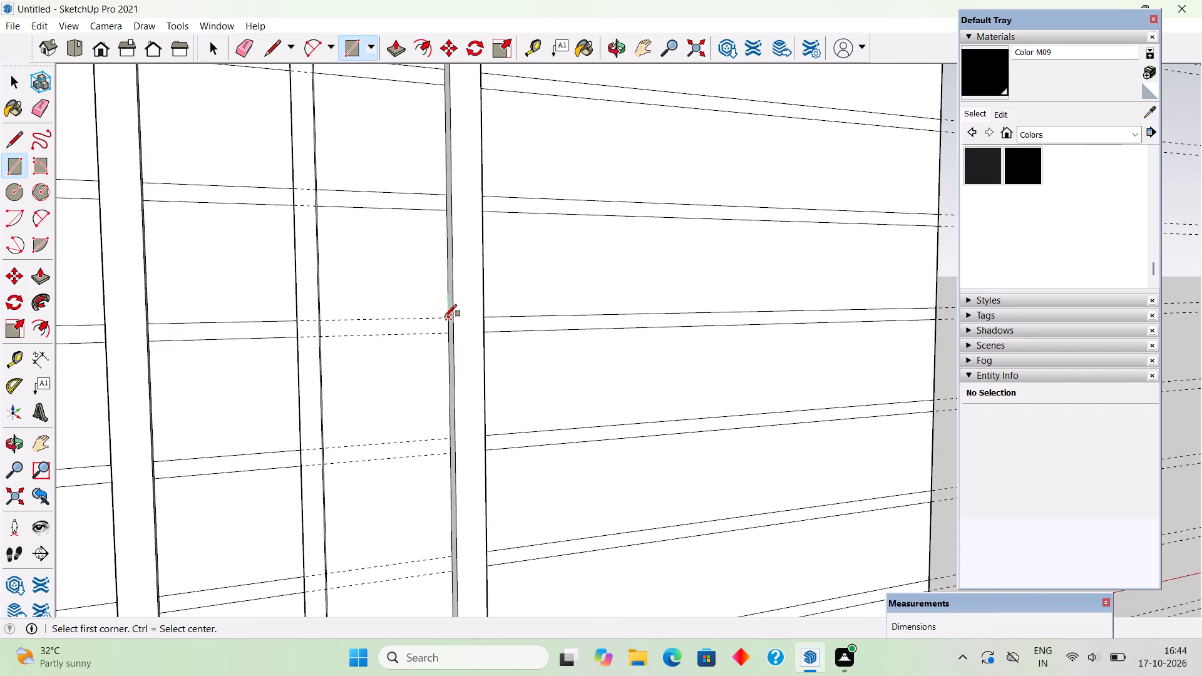
left_click(444, 317)
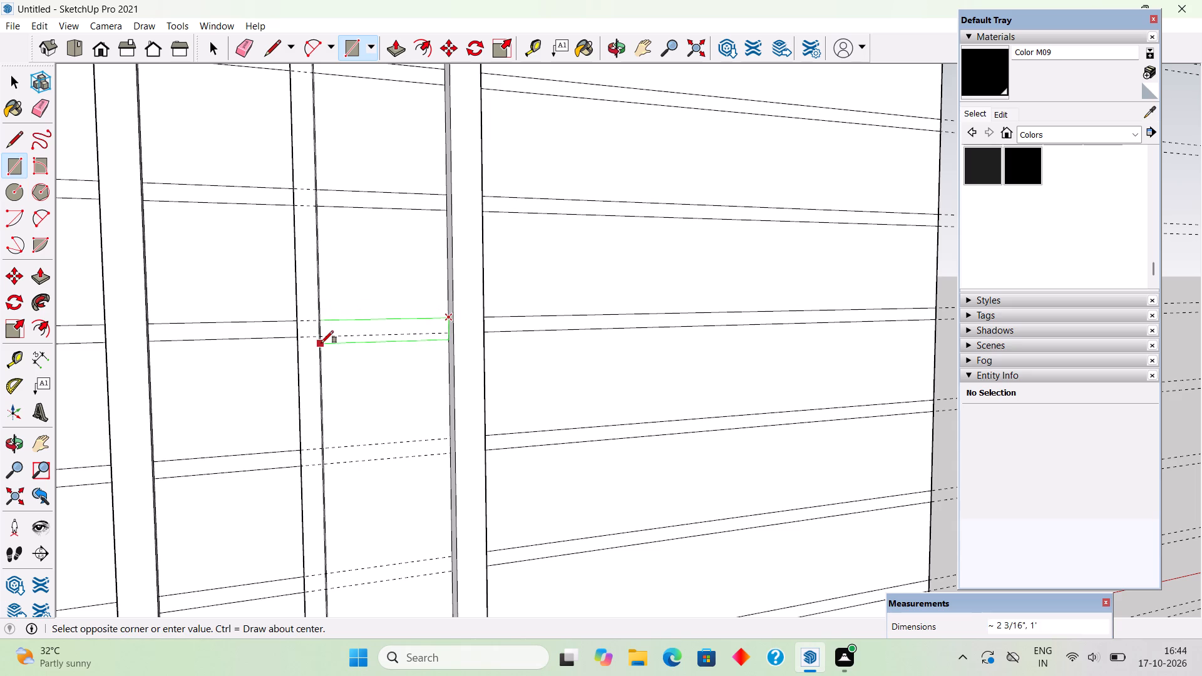
left_click(321, 339)
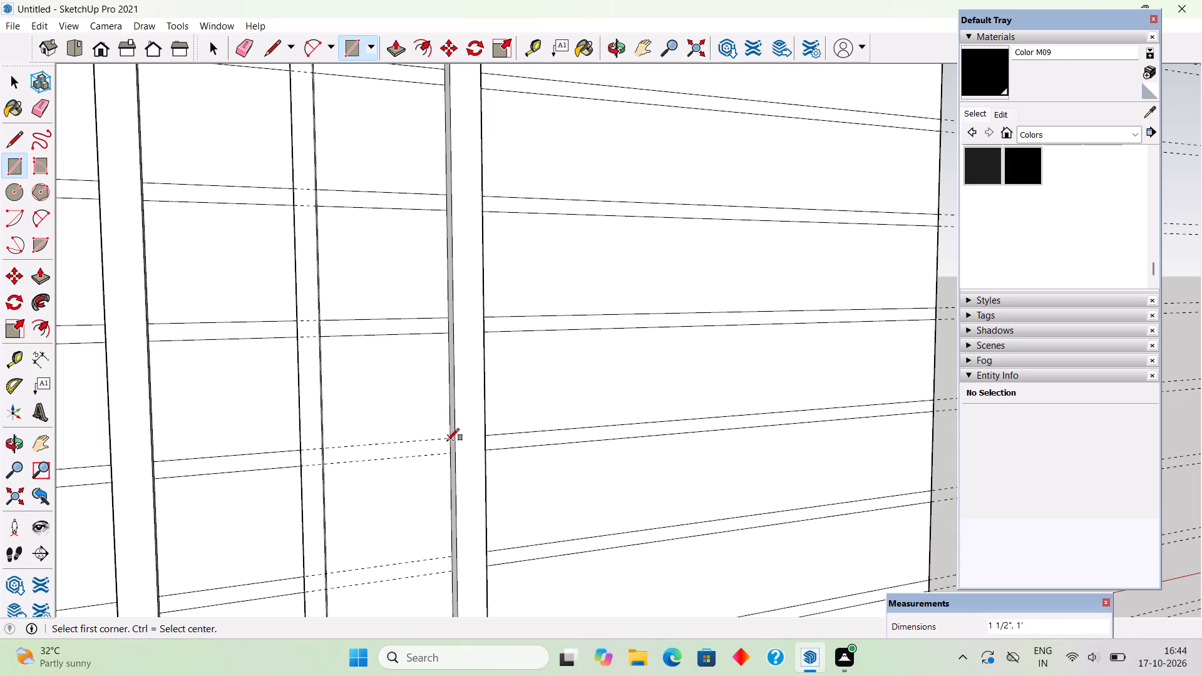
left_click(447, 441)
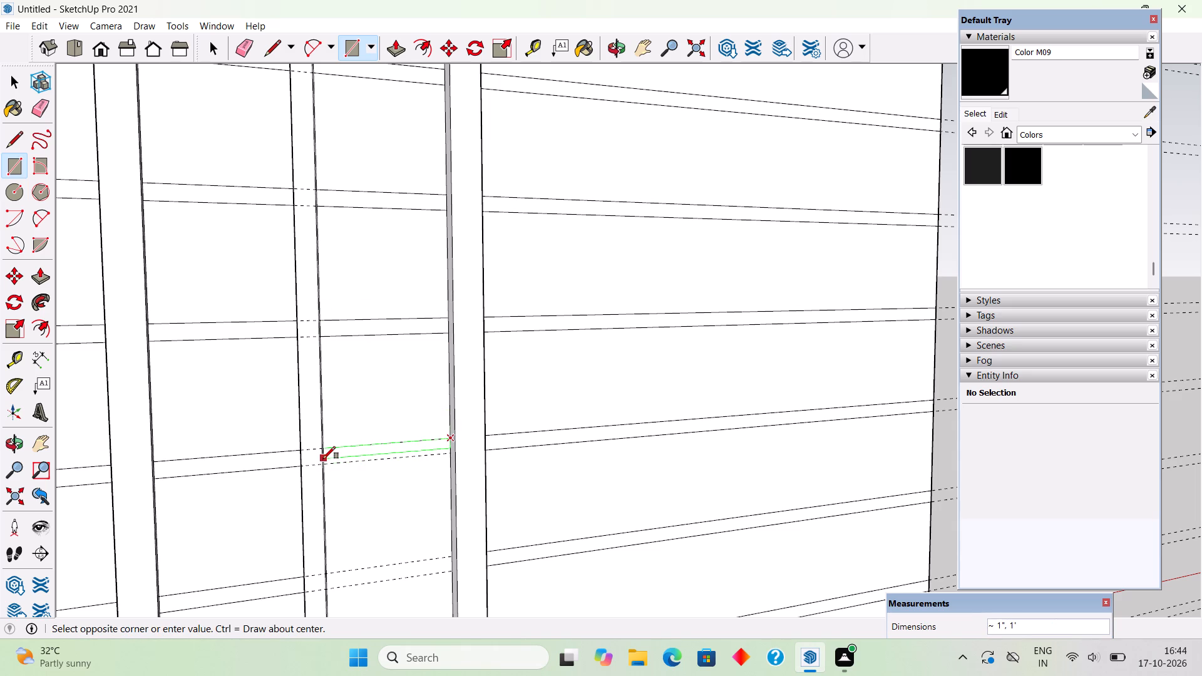
left_click(324, 463)
scroll(336, 318, "down", 4)
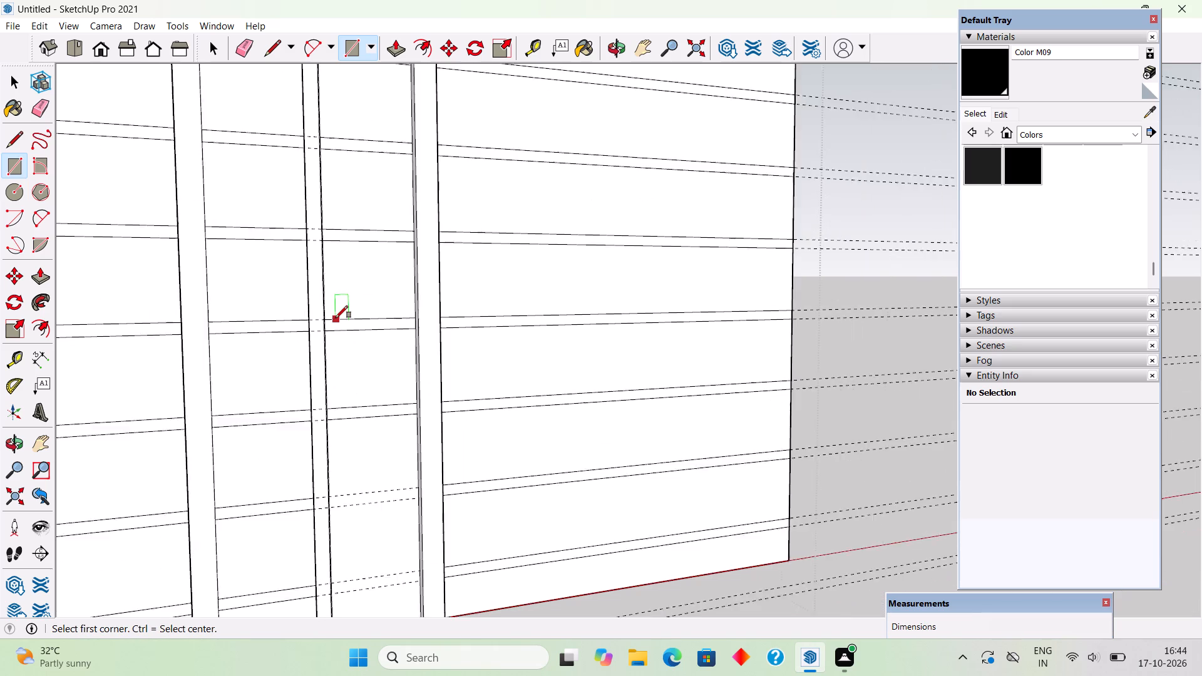
scroll(336, 318, "down", 4)
scroll(369, 602, "up", 6)
scroll(380, 489, "up", 3)
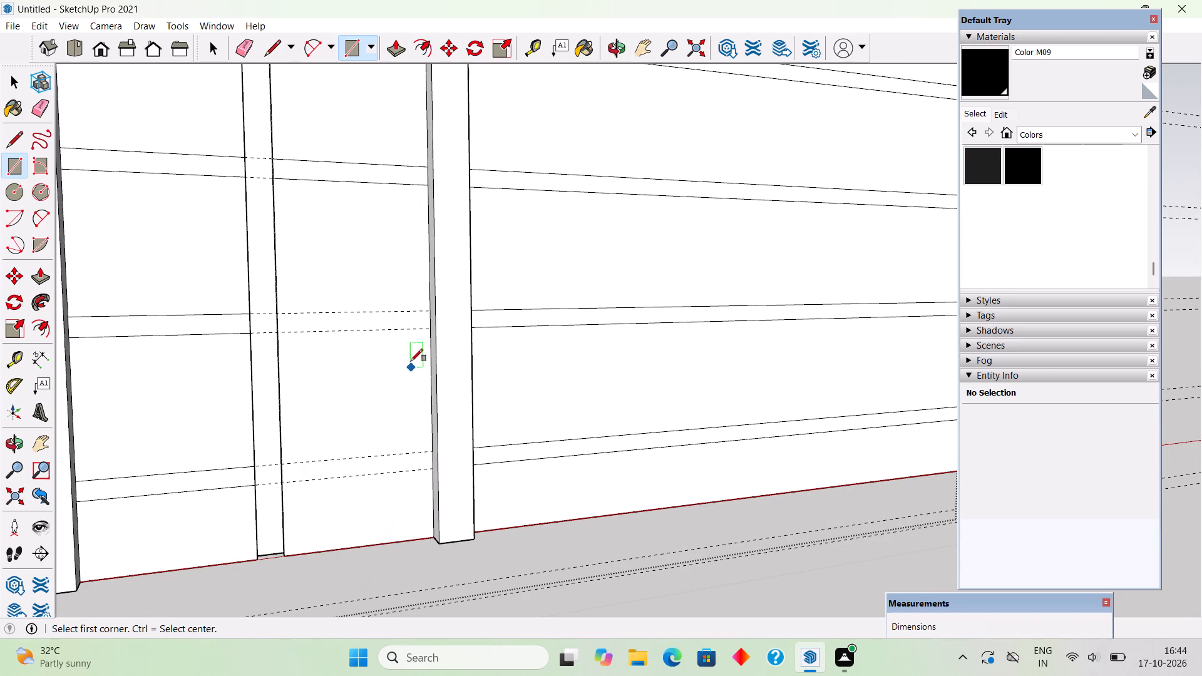
left_click(430, 313)
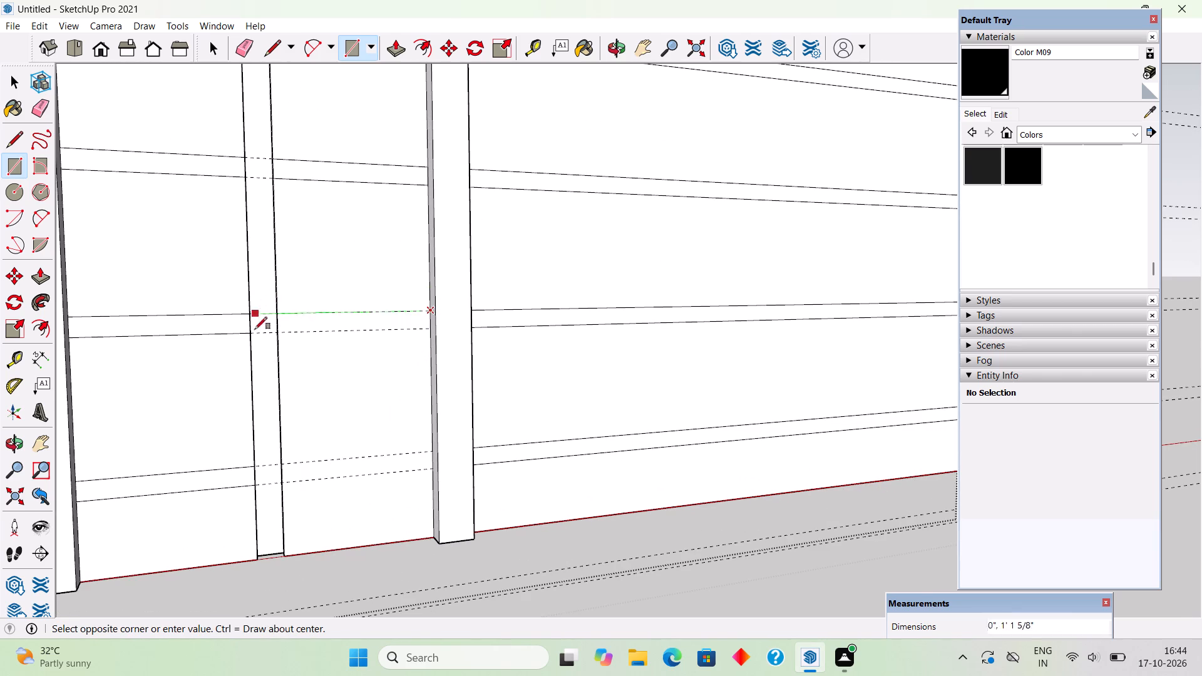
left_click(276, 331)
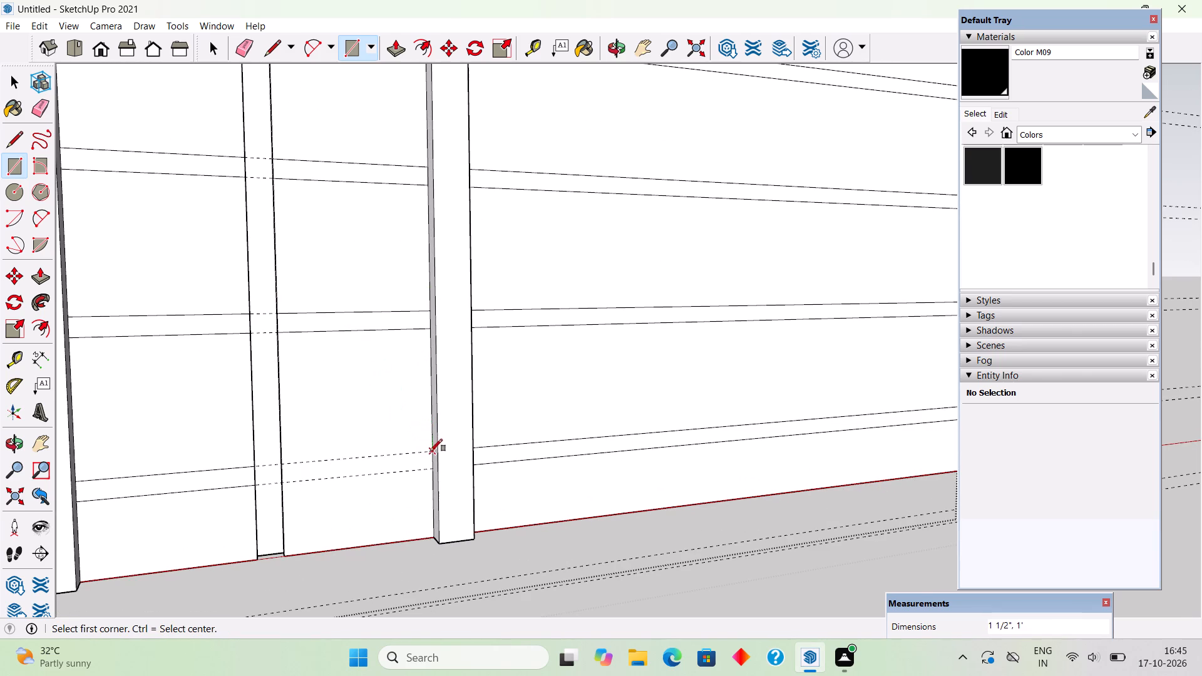
left_click(431, 453)
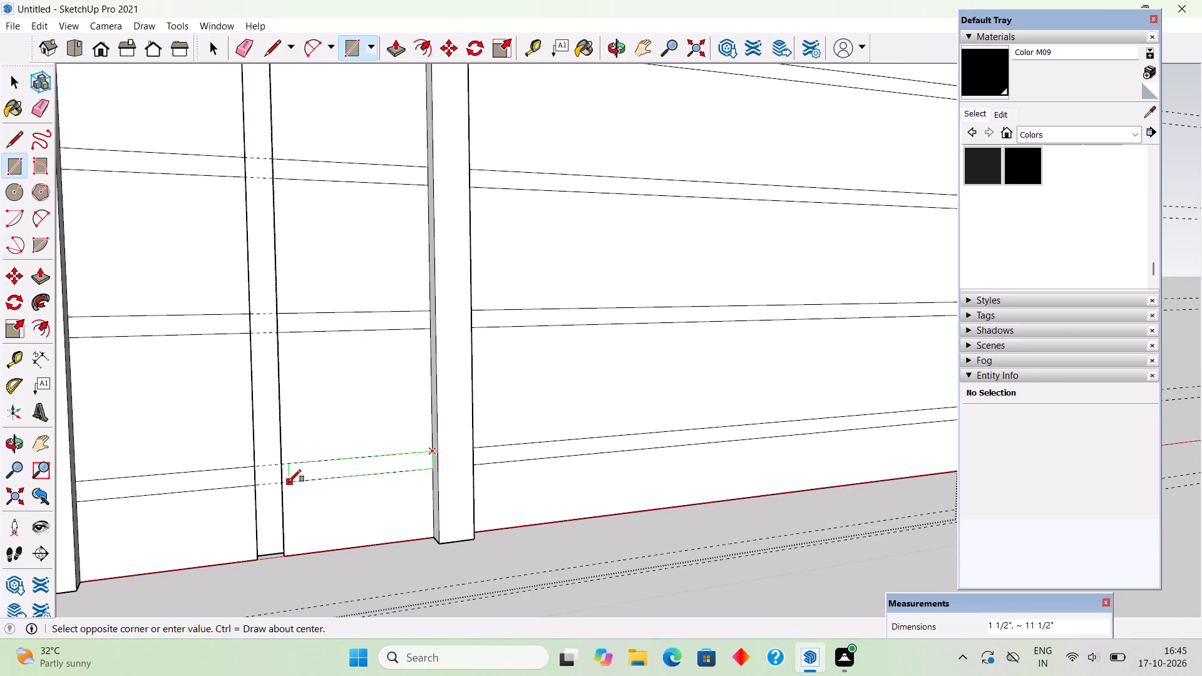
left_click(284, 484)
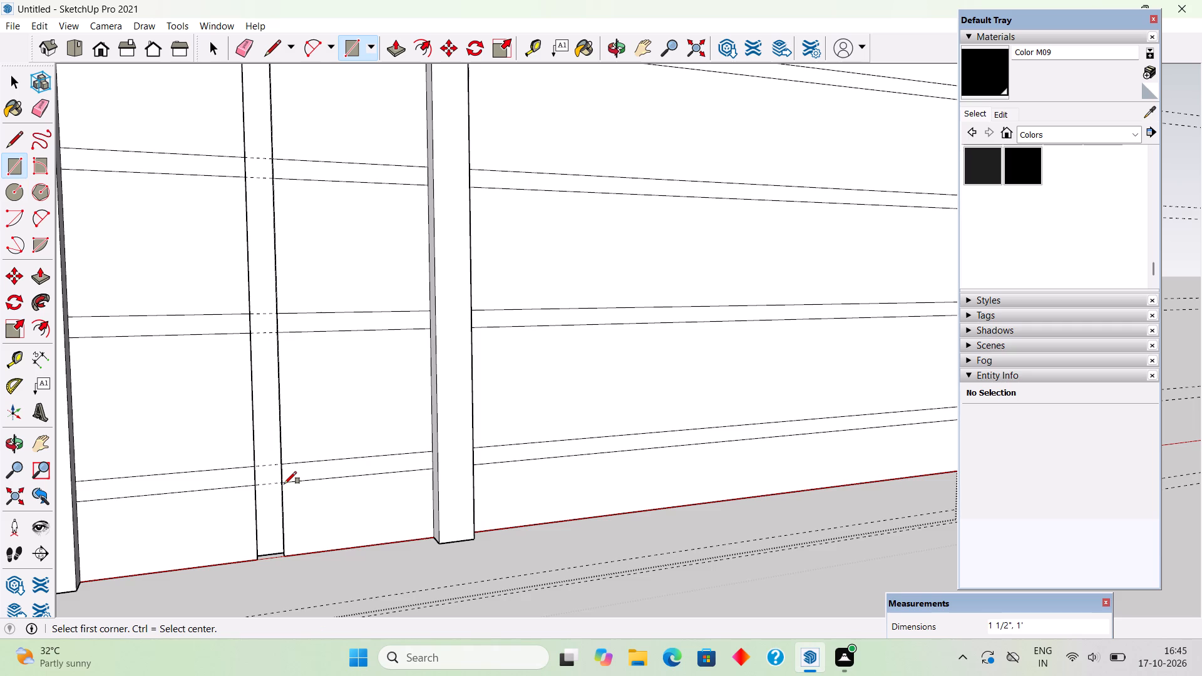
Push/Pull the top four horizontal panels between the slats and the first central strip outward by 1".
key("space")
scroll(284, 484, "down", 20)
scroll(284, 484, "up", 1)
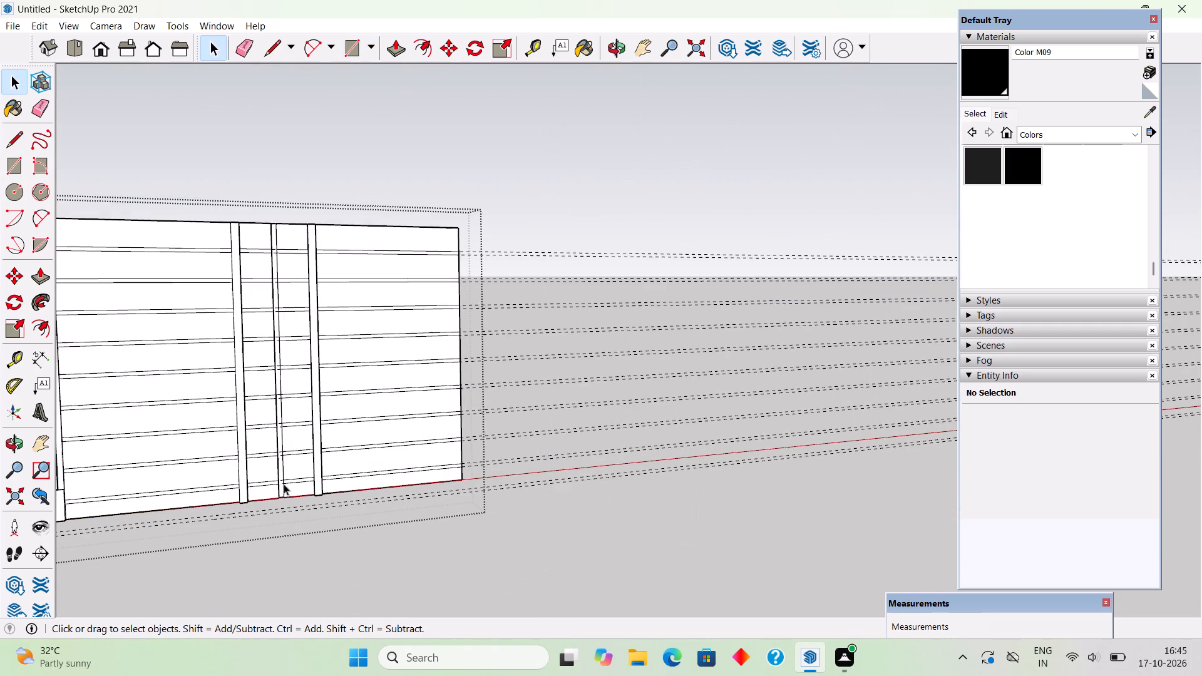
scroll(282, 486, "down", 5)
middle_click_drag(210, 438, 311, 445)
scroll(106, 353, "down", 2)
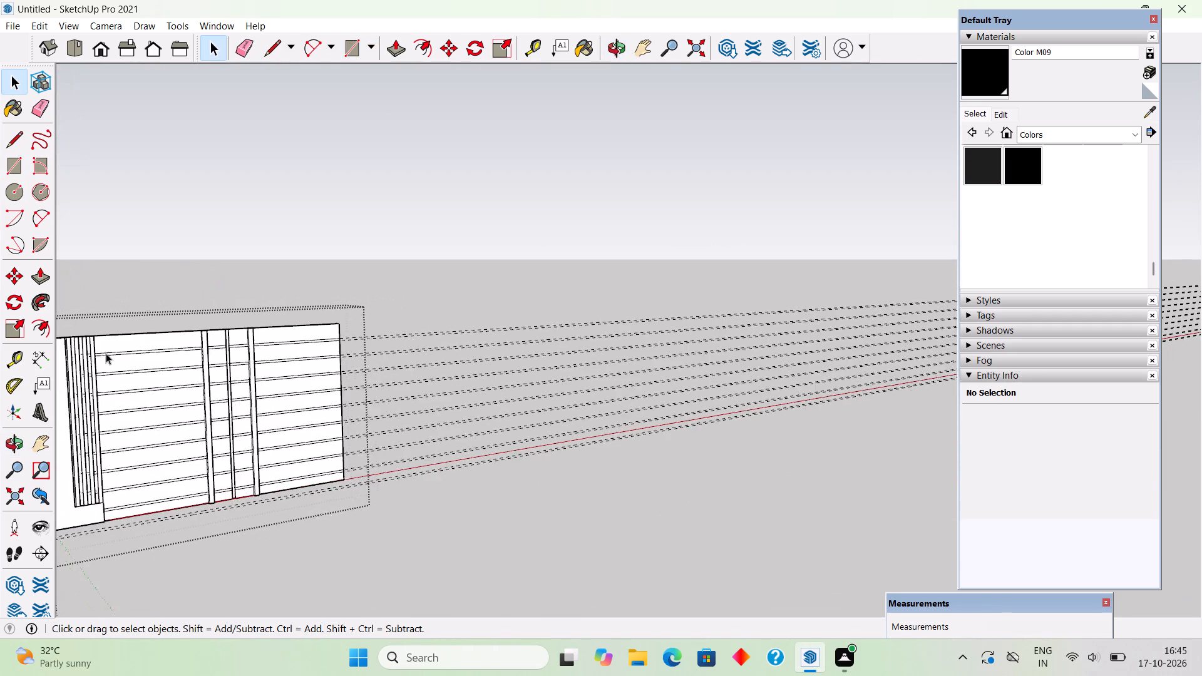
scroll(106, 353, "down", 3)
scroll(63, 445, "up", 4)
scroll(63, 445, "down", 8)
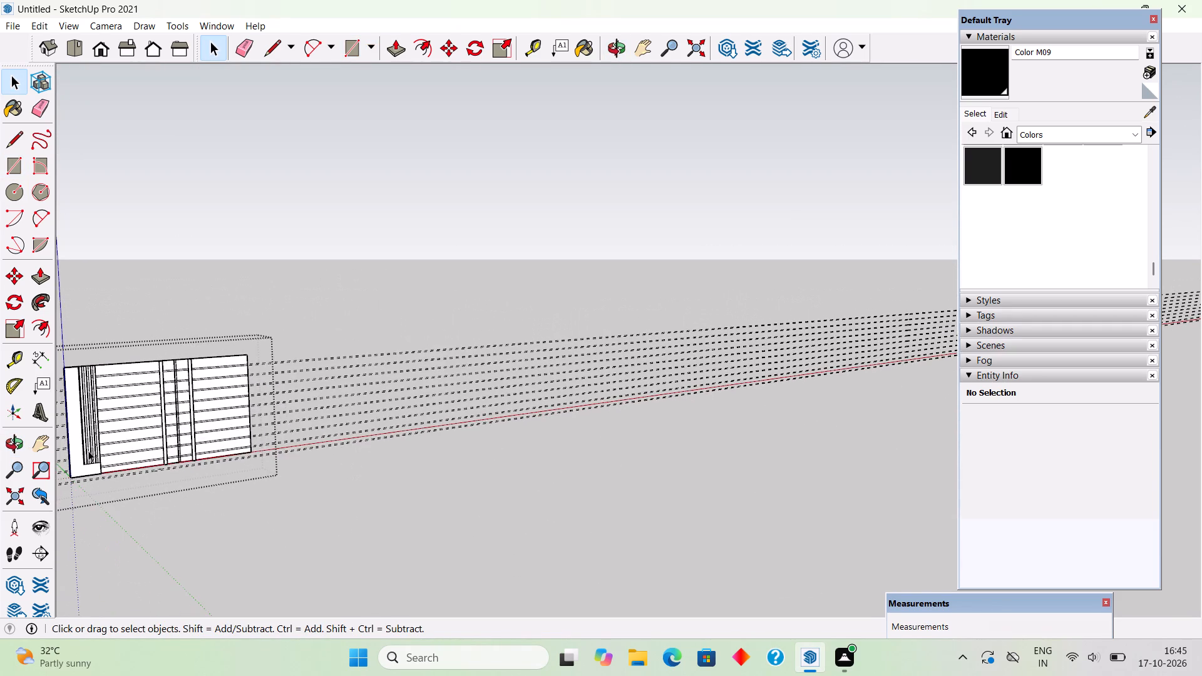
scroll(71, 459, "up", 6)
middle_click_drag(95, 443, 111, 438)
scroll(111, 438, "down", 1)
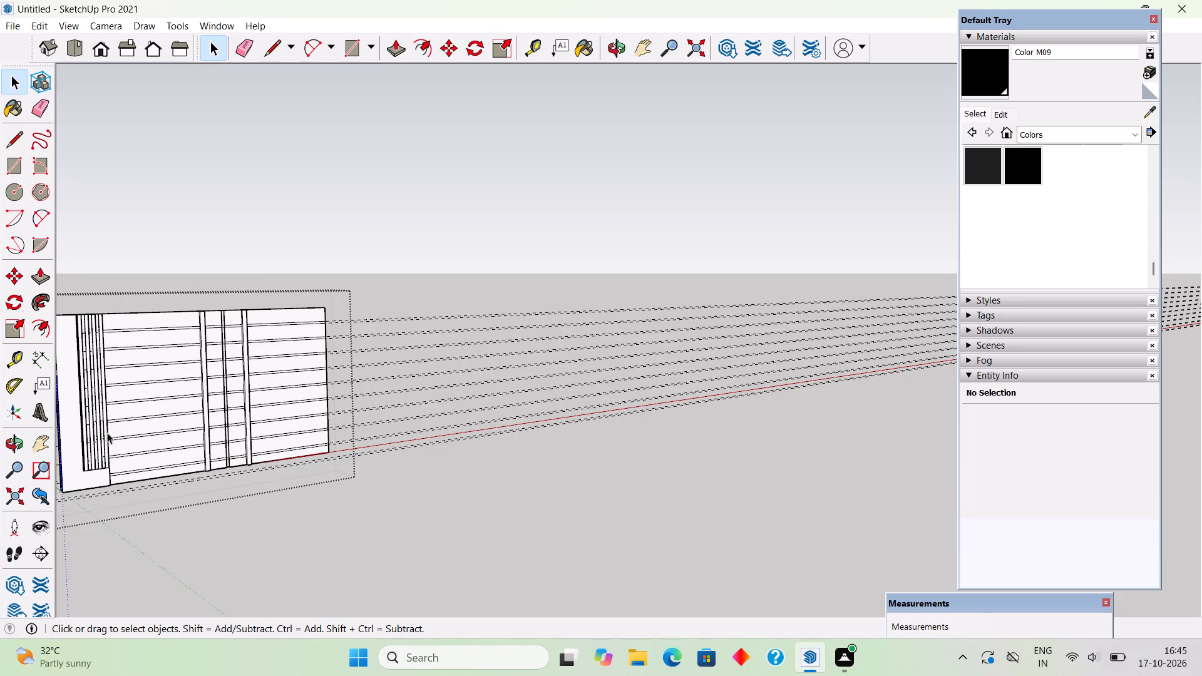
scroll(106, 431, "down", 5)
scroll(361, 250, "down", 8)
scroll(157, 407, "up", 6)
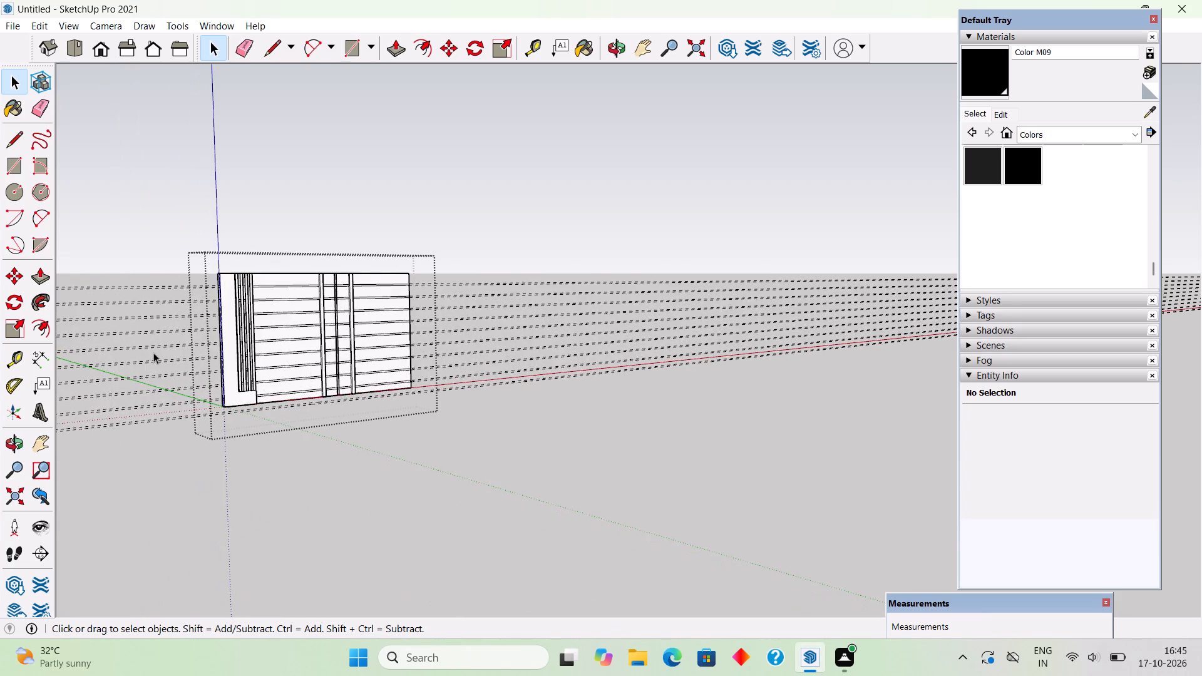
scroll(153, 352, "up", 7)
middle_click_drag(307, 330, 314, 378)
scroll(302, 269, "up", 5)
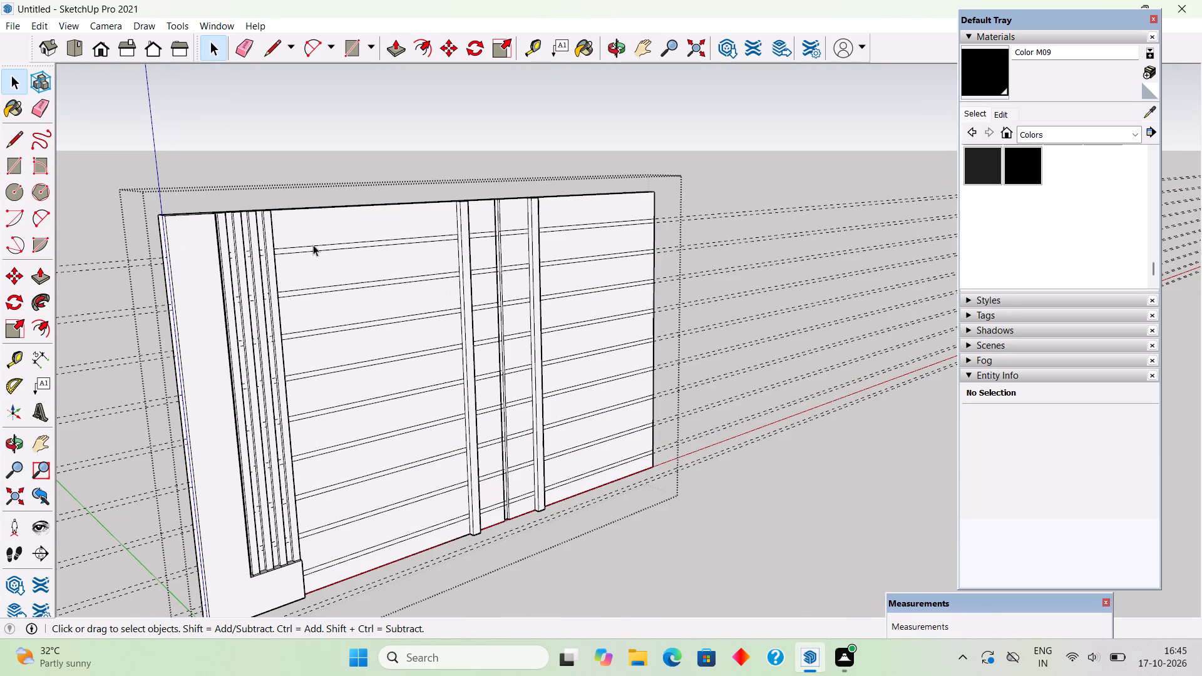
key("p")
left_click(323, 233)
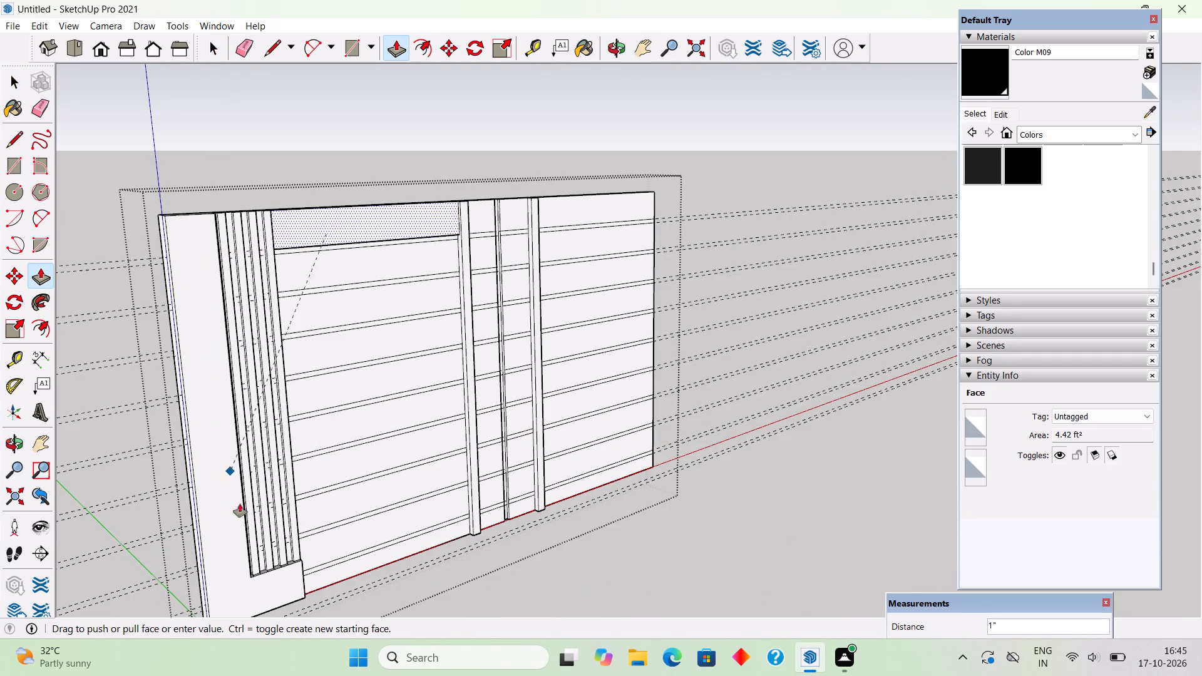
left_click(280, 585)
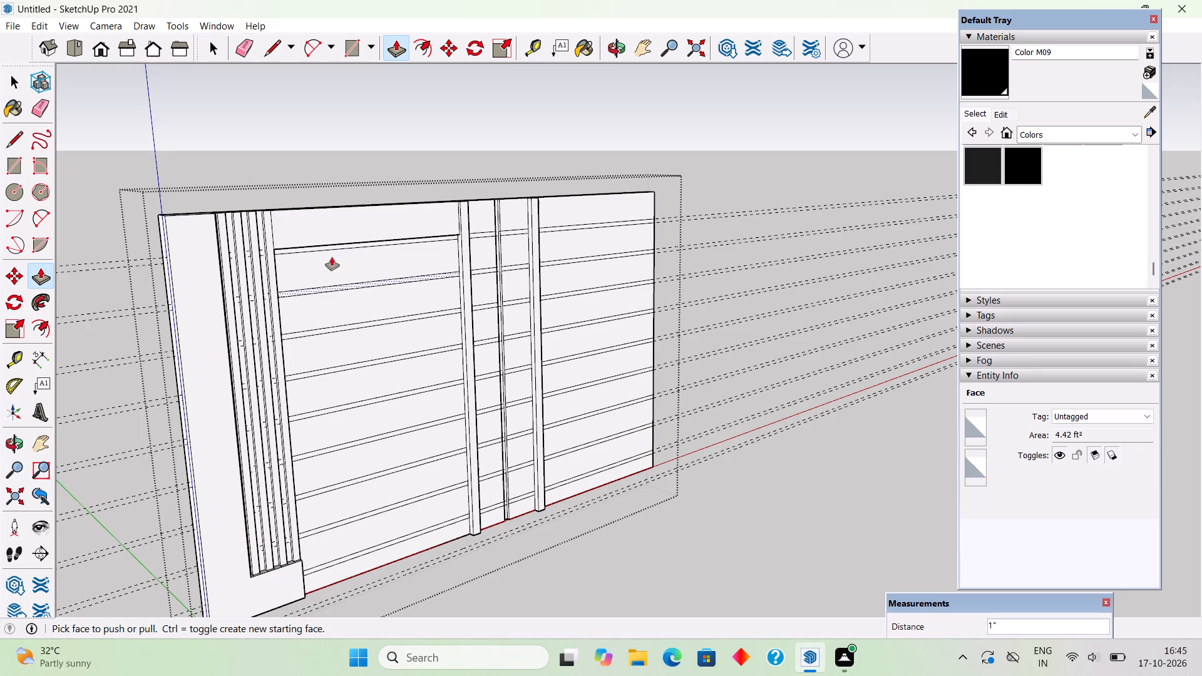
double_click(337, 269)
scroll(383, 215, "up", 4)
scroll(540, 289, "up", 3)
double_click(416, 370)
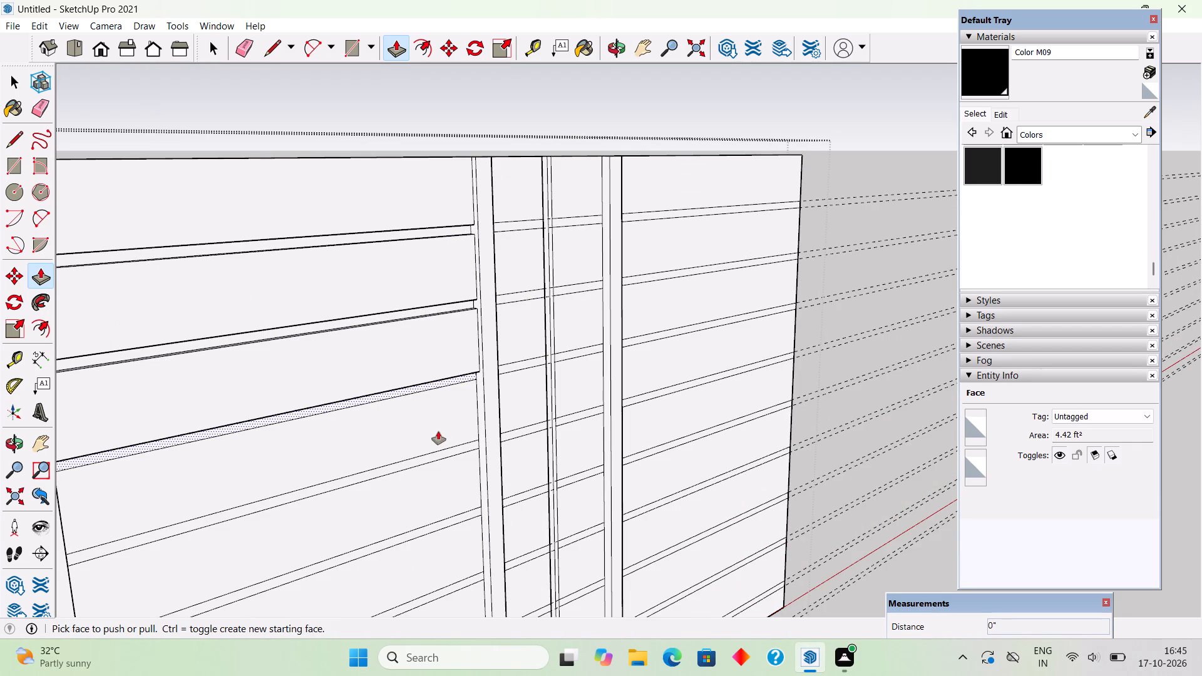
double_click(438, 431)
Pull out the top four panels between the first and middle central strips, and pull the top panel between the middle and third strips 2".
double_click(530, 407)
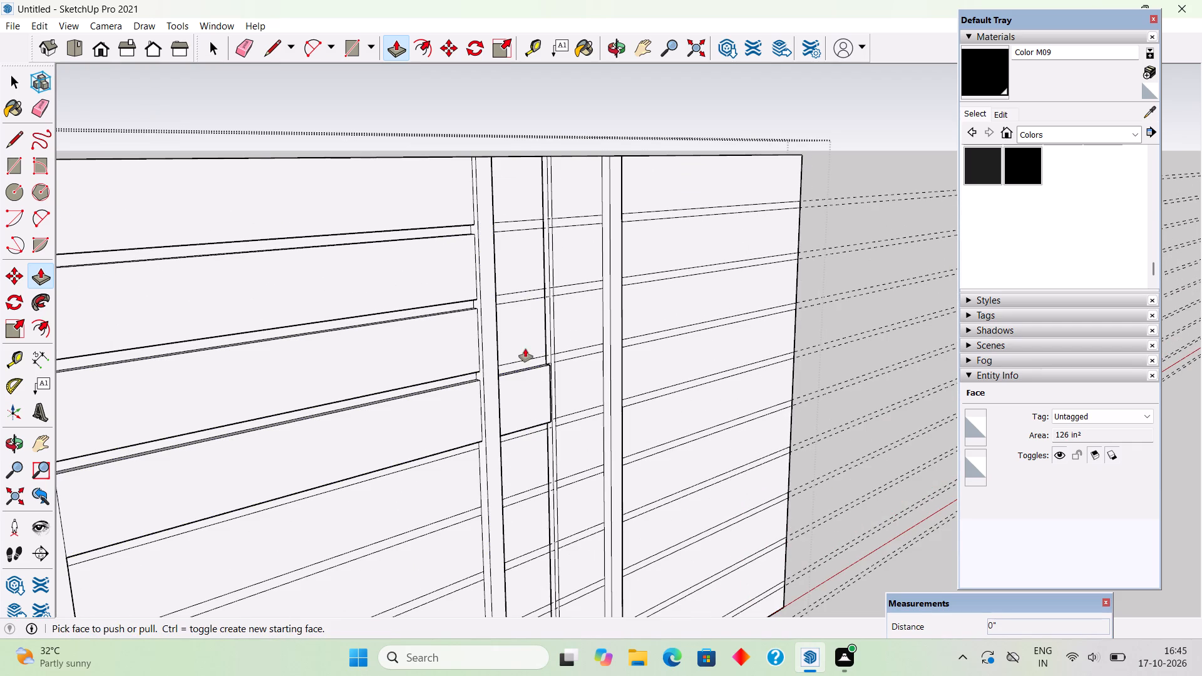
double_click(525, 349)
double_click(520, 269)
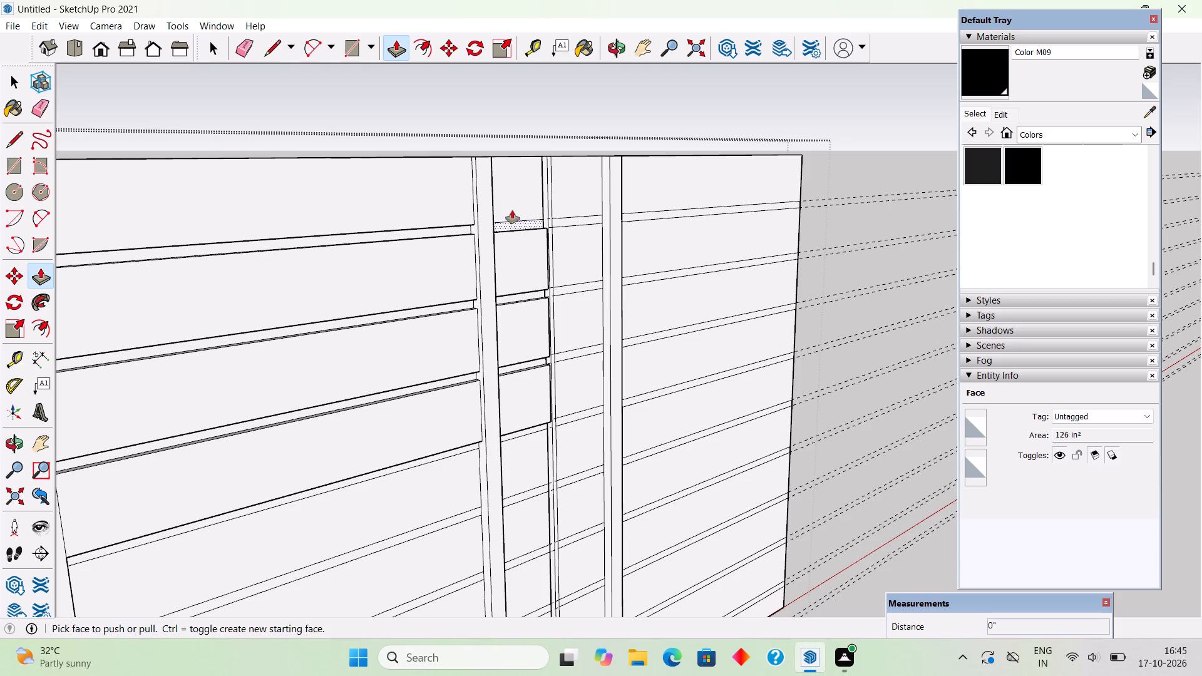
double_click(512, 210)
double_click(557, 192)
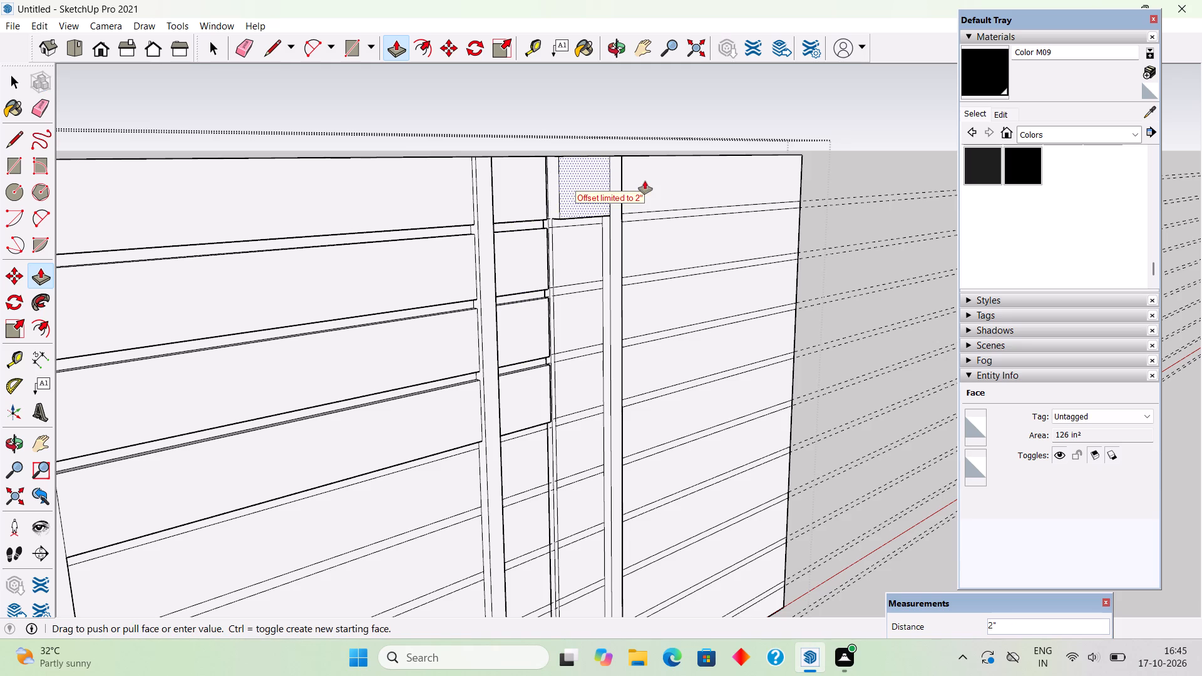
left_click(645, 181)
left_click(646, 182)
Pull out the top four wide horizontal panels beyond the third central strip.
double_click(653, 254)
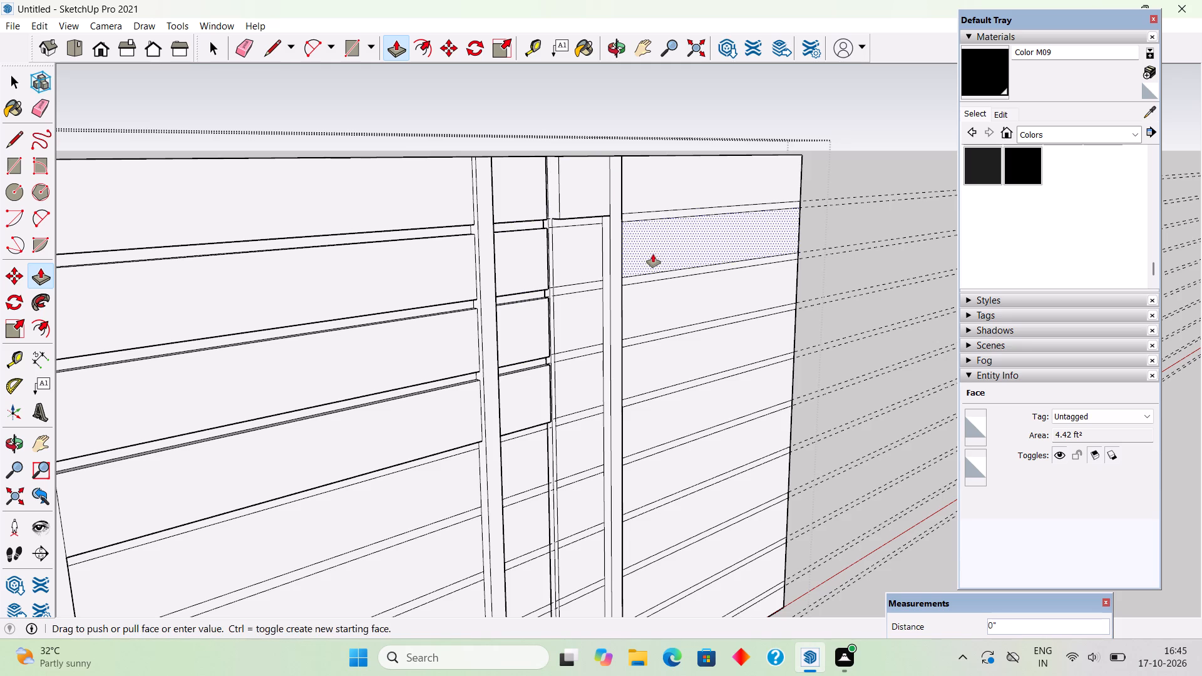
double_click(645, 205)
double_click(672, 319)
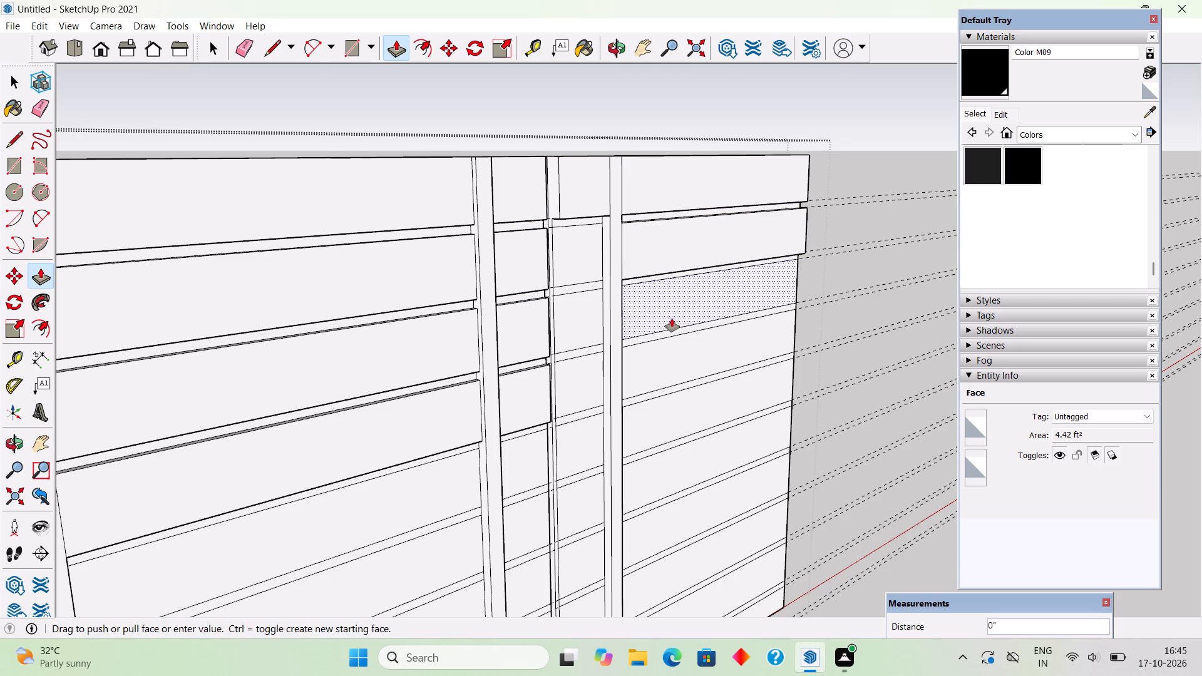
double_click(686, 361)
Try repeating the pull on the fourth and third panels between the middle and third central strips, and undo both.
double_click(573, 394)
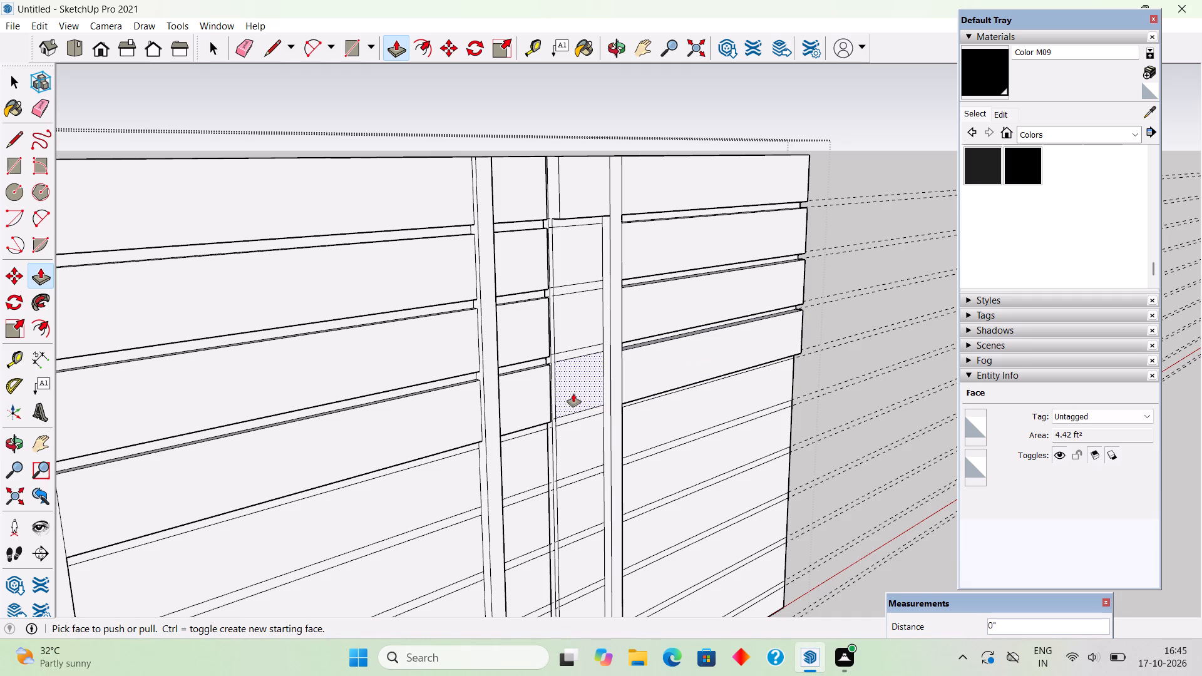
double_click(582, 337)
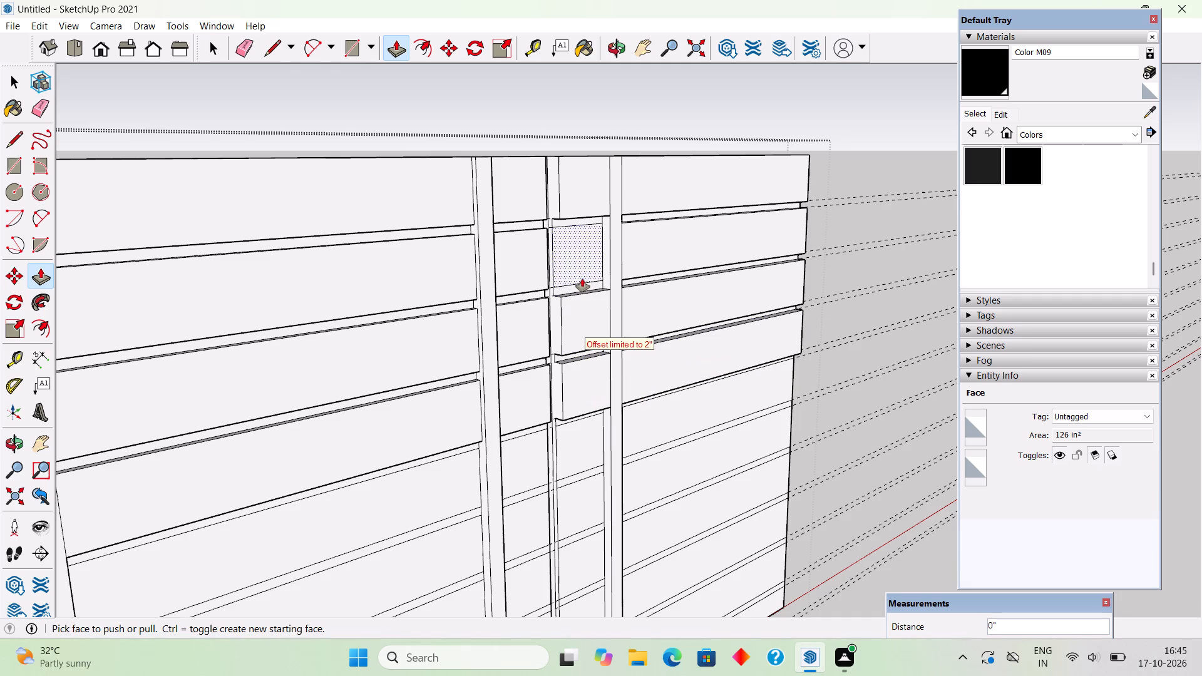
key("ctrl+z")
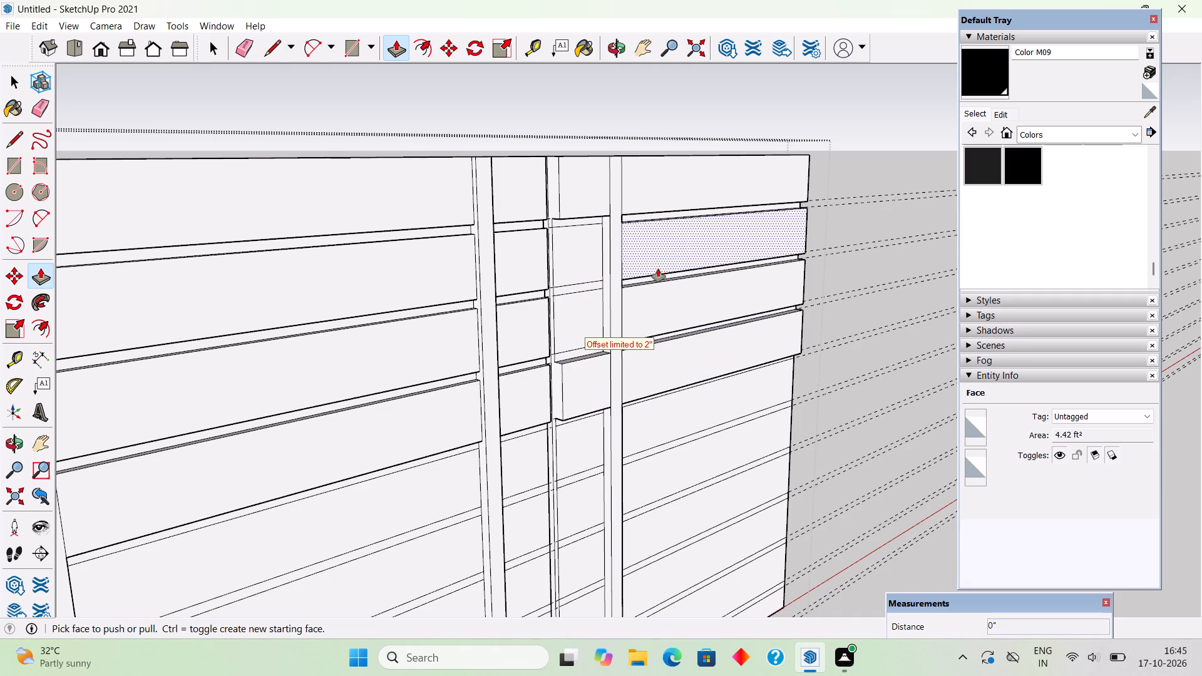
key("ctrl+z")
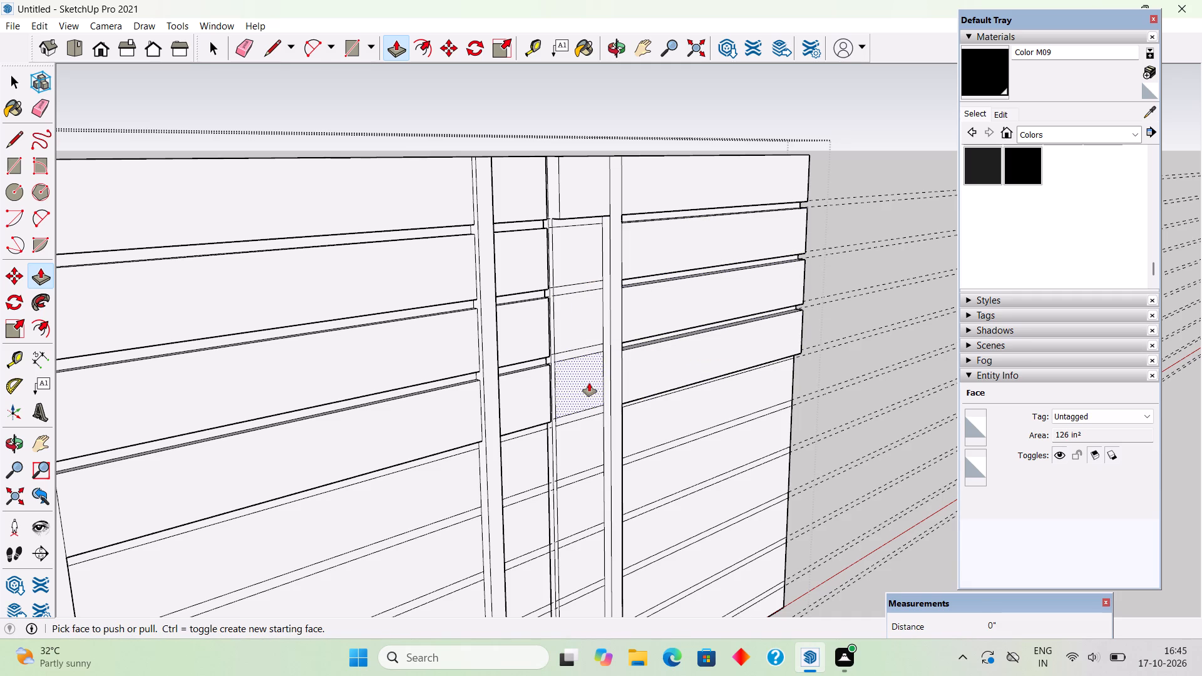
Pull out the fourth, third and second panels between the middle and third central strips, matching the adjacent raised panels.
left_click(589, 383)
left_click(534, 398)
left_click(570, 321)
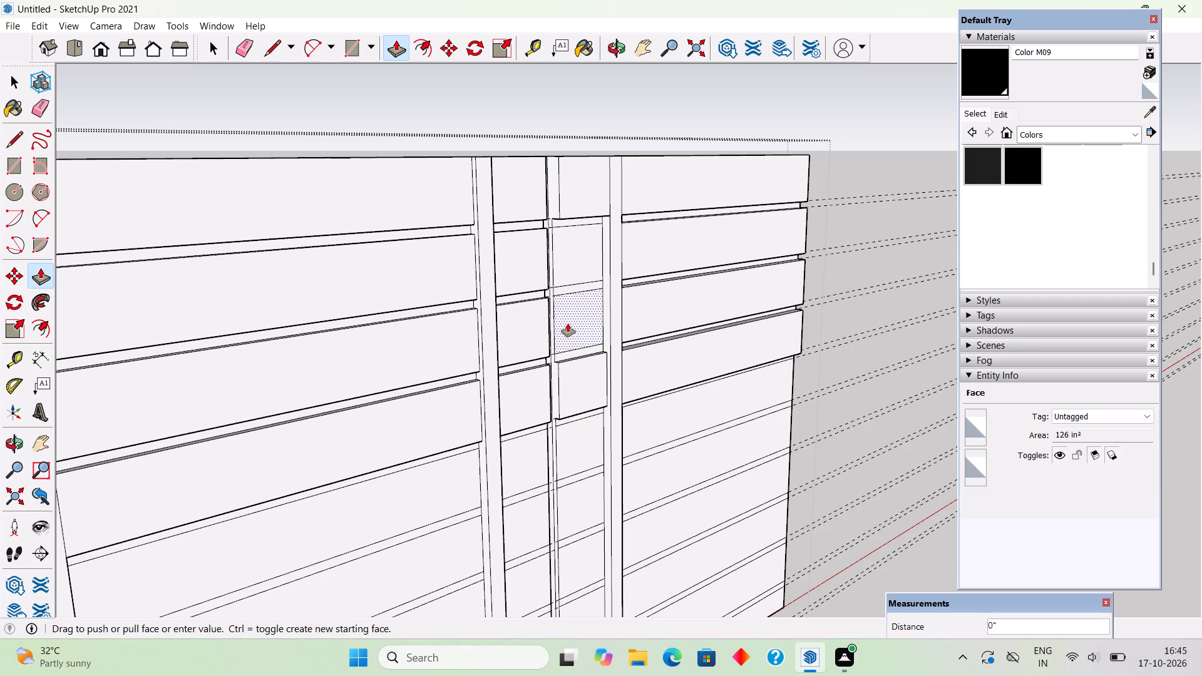
left_click(535, 379)
left_click_drag(563, 247, 563, 253)
Between the first and middle central strips, pull the third panel out 1" and push the second panel in 2".
left_click(522, 331)
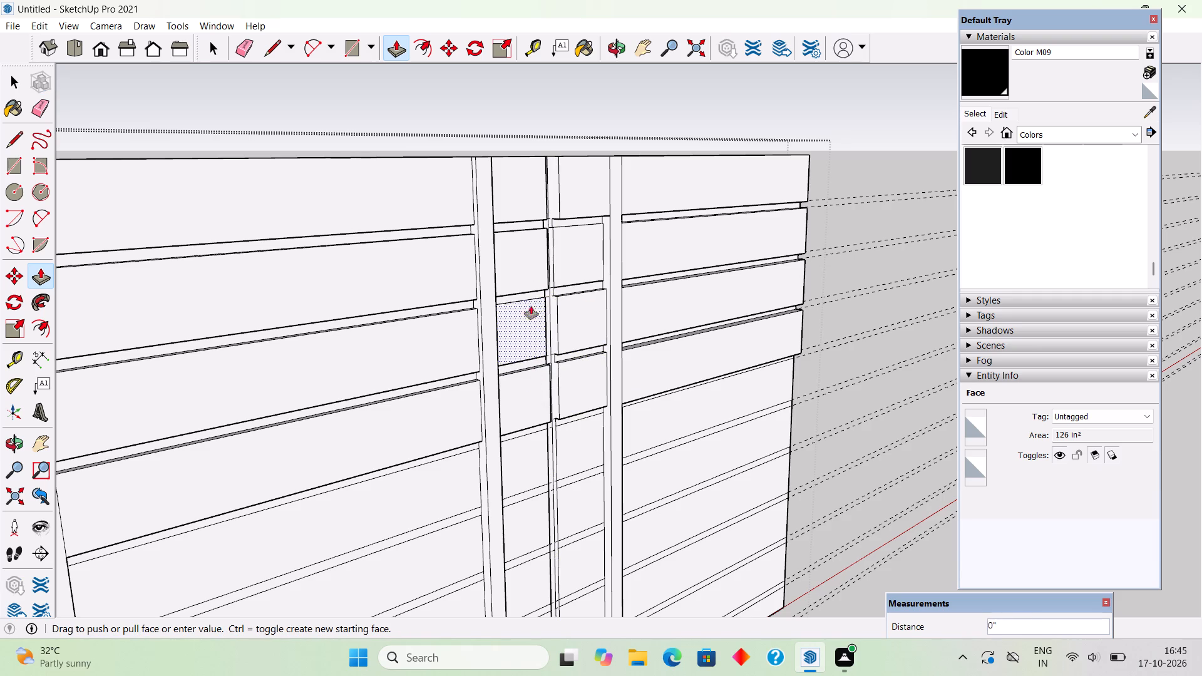
left_click(516, 412)
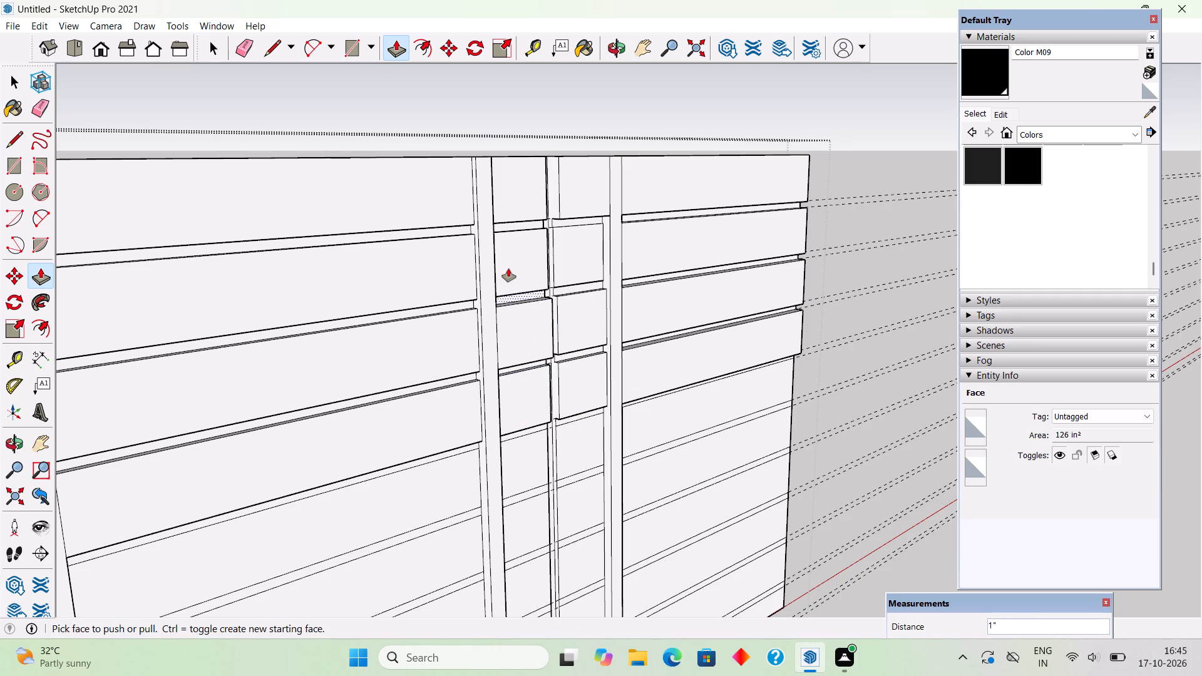
left_click(508, 269)
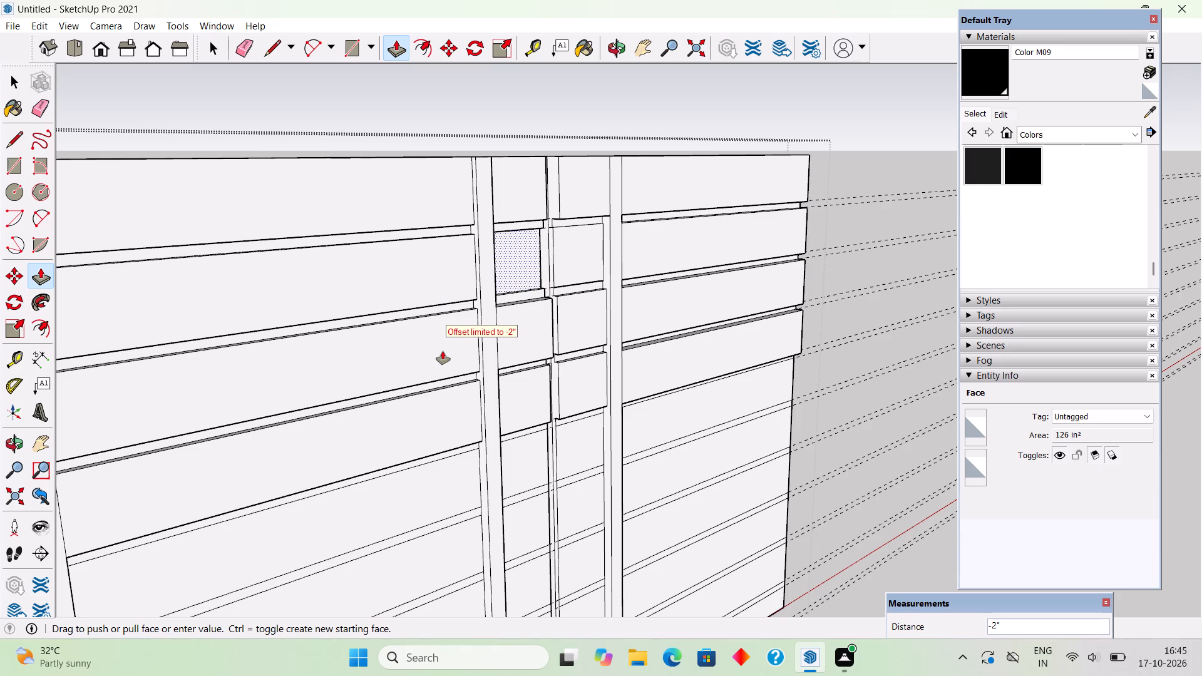
left_click(443, 351)
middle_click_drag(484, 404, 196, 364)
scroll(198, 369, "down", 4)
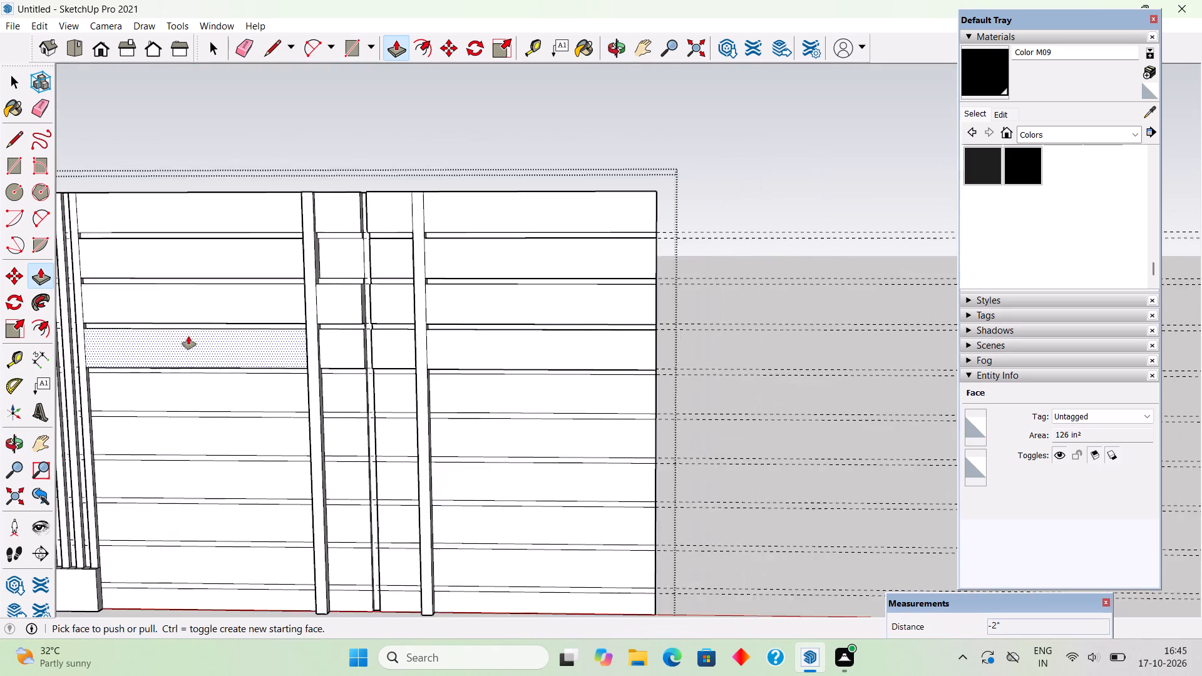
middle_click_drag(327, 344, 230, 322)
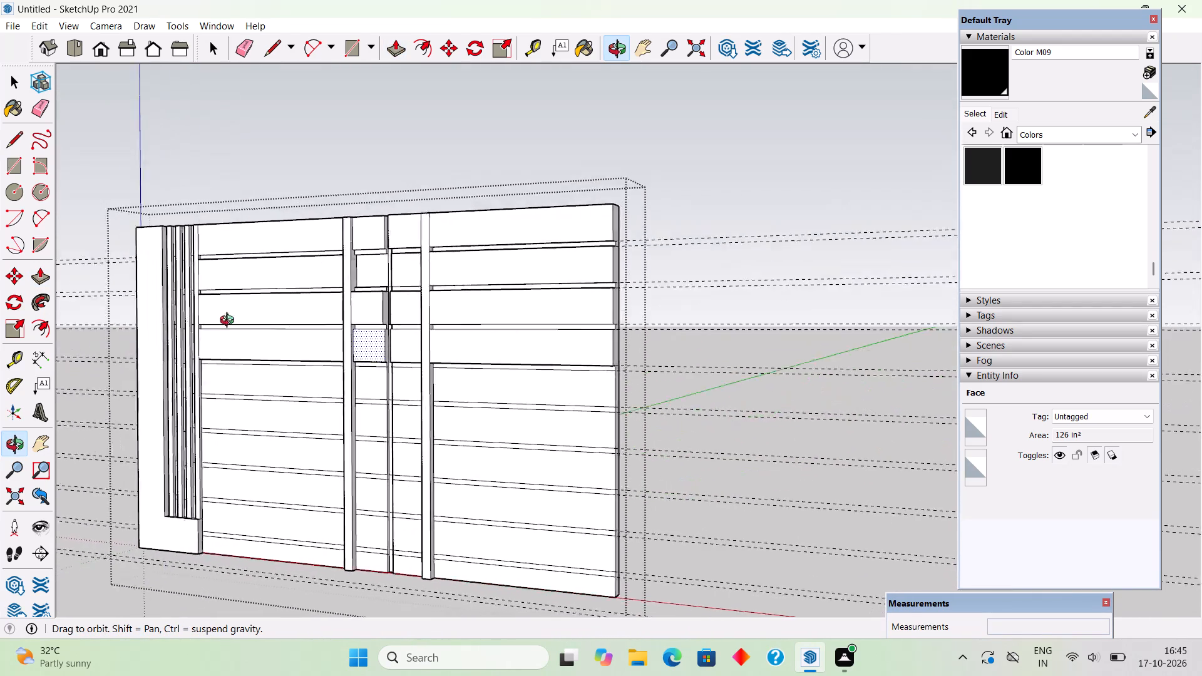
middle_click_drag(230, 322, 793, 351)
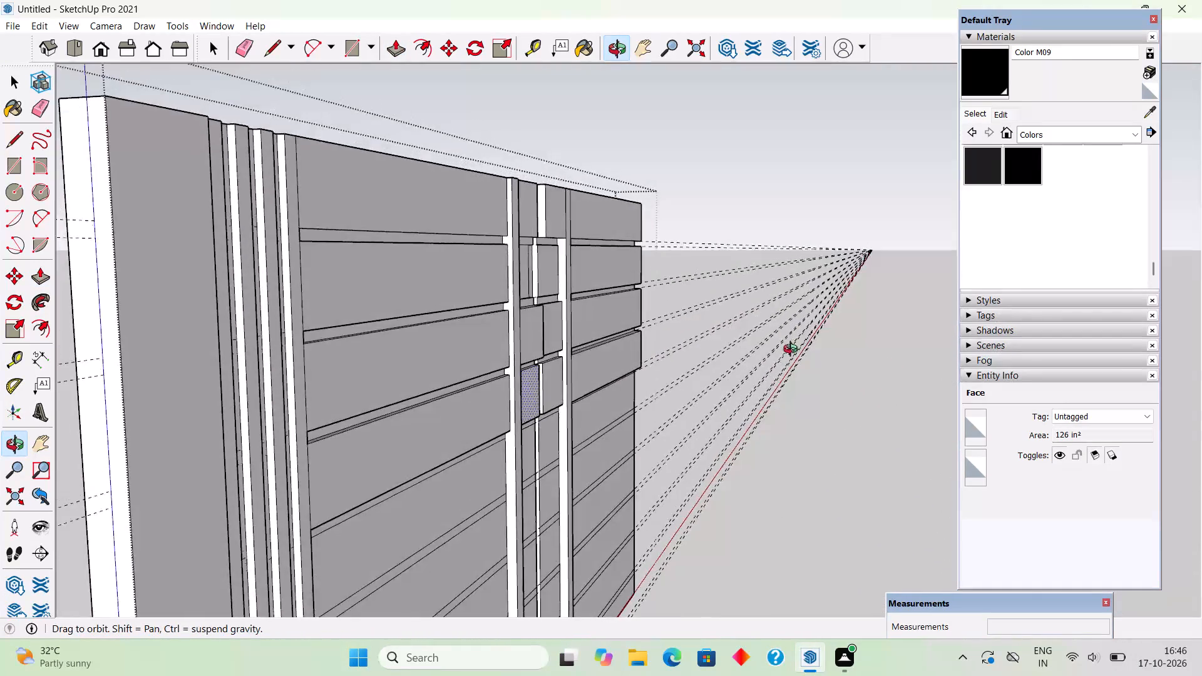
Between the first and middle central strips, pull the second panel out 1", and pull it out another 1".
middle_click_drag(793, 351, 656, 362)
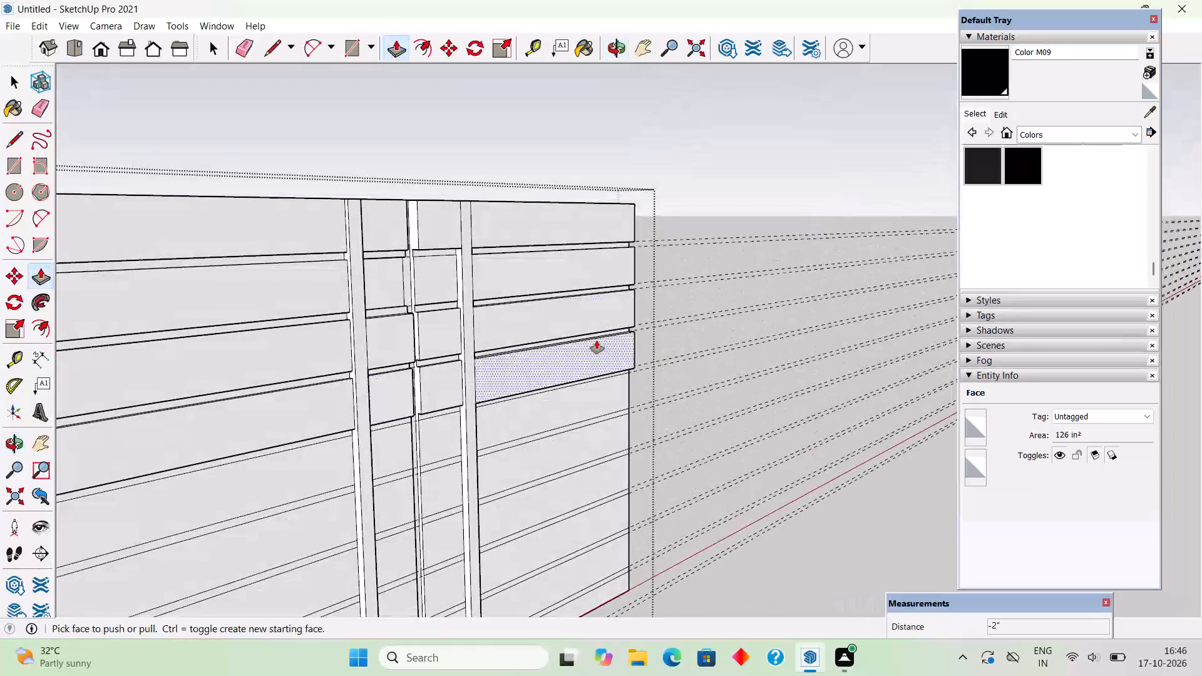
left_click(375, 279)
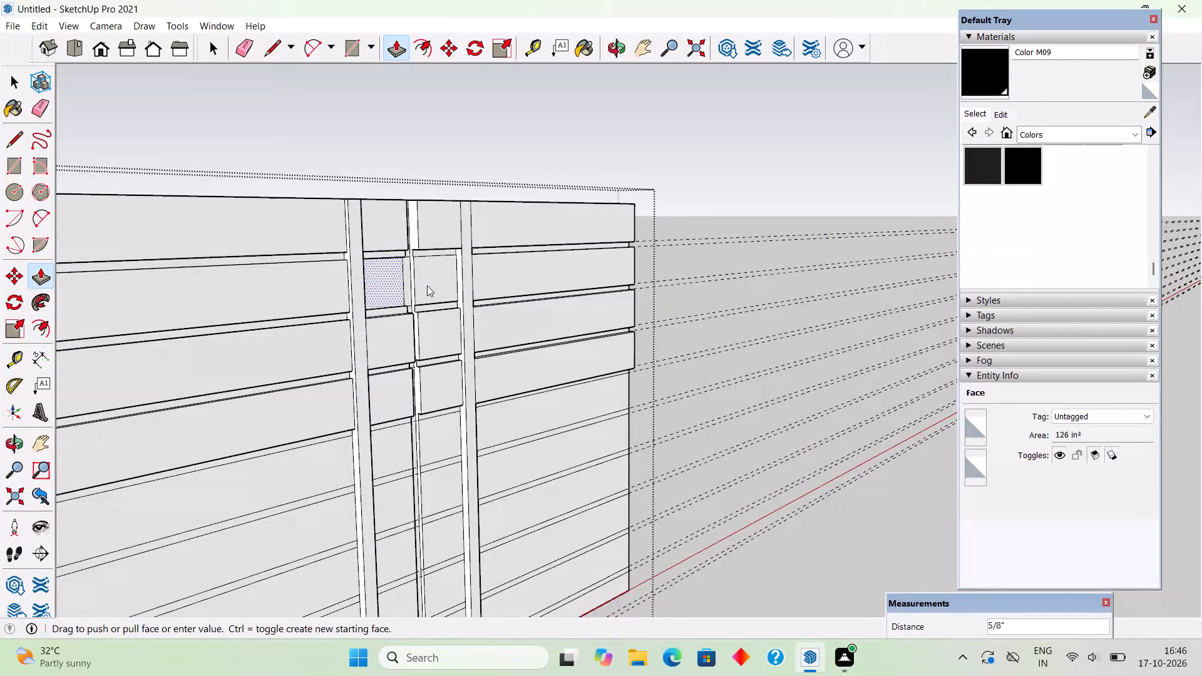
scroll(440, 278, "down", 4)
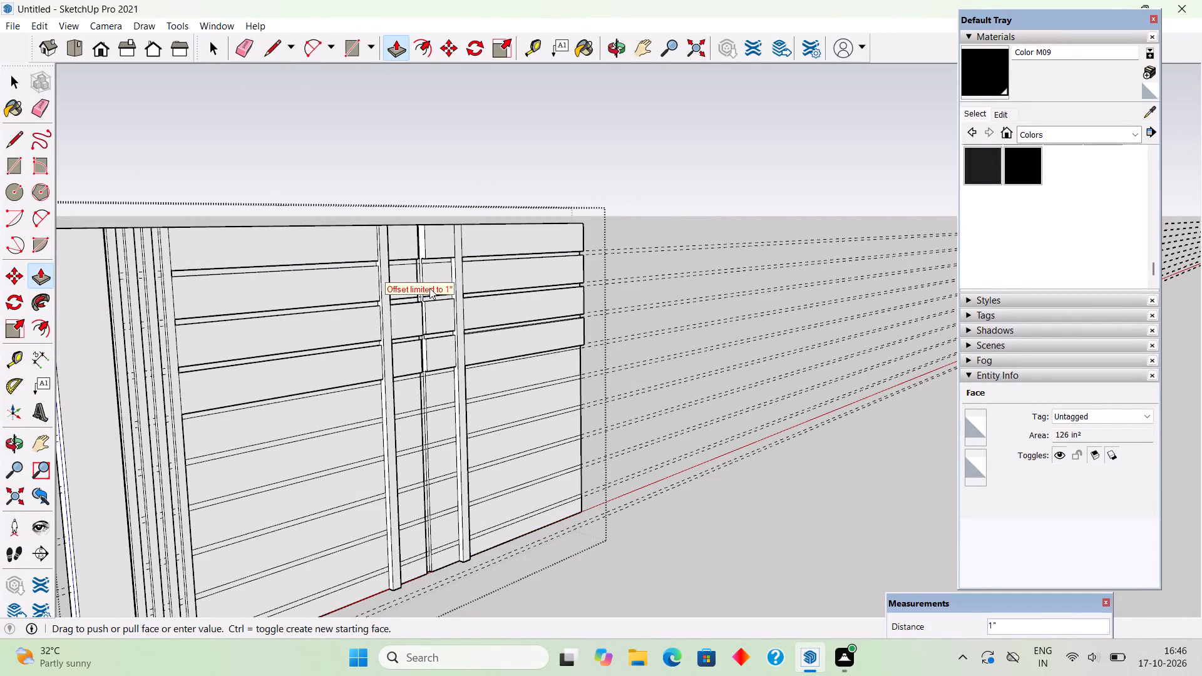
left_click(444, 276)
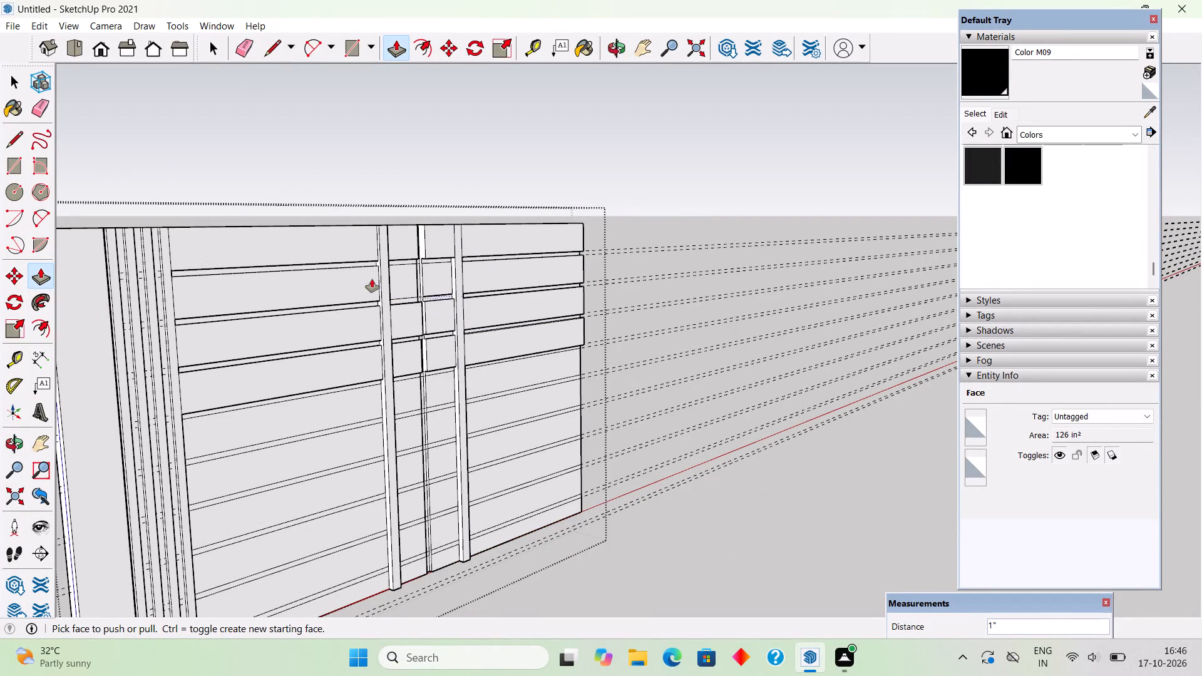
left_click(408, 282)
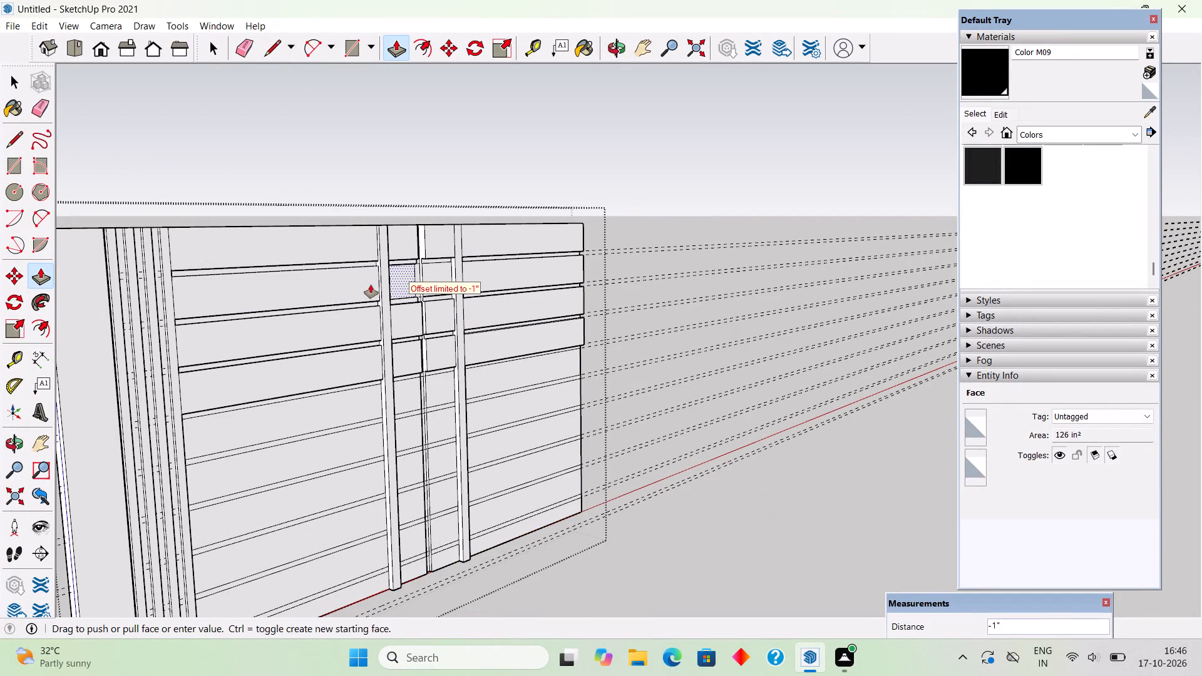
left_click(443, 312)
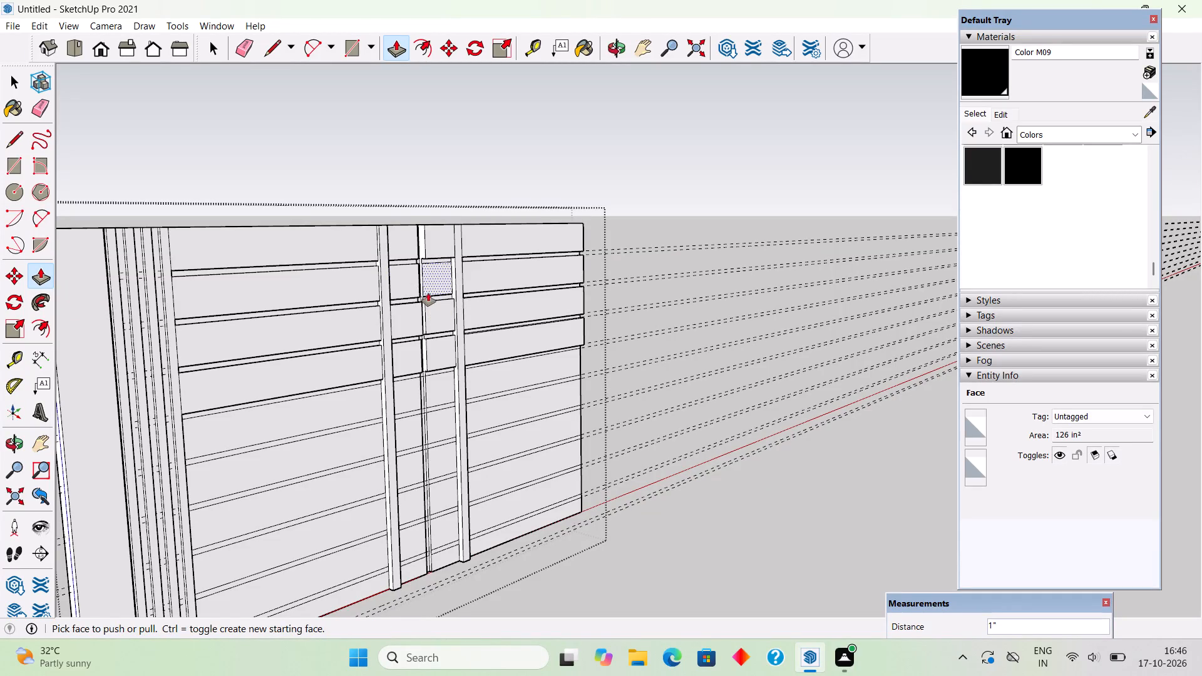
Pull the fifth wide horizontal panel between the slats and the first central strip outward twice, 1" each time.
middle_click_drag(429, 297, 366, 409)
scroll(498, 387, "down", 1)
middle_click_drag(495, 386, 215, 295)
scroll(466, 303, "up", 10)
middle_click_drag(471, 290, 253, 236)
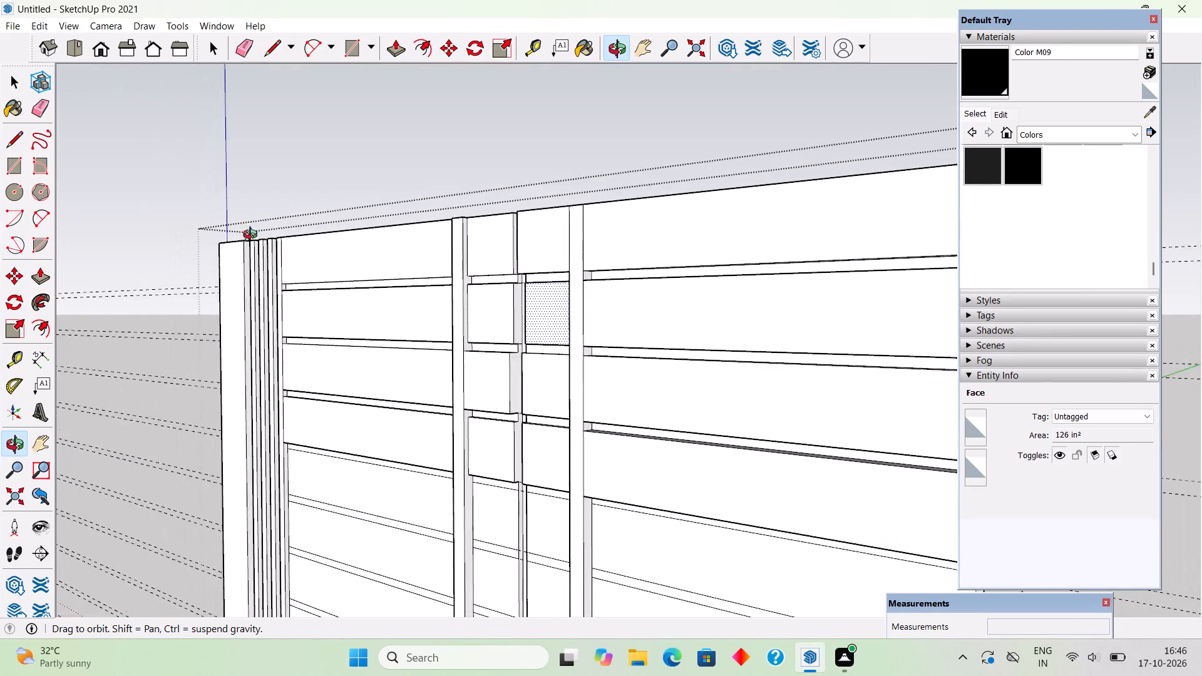
middle_click_drag(253, 236, 508, 287)
scroll(508, 287, "down", 1)
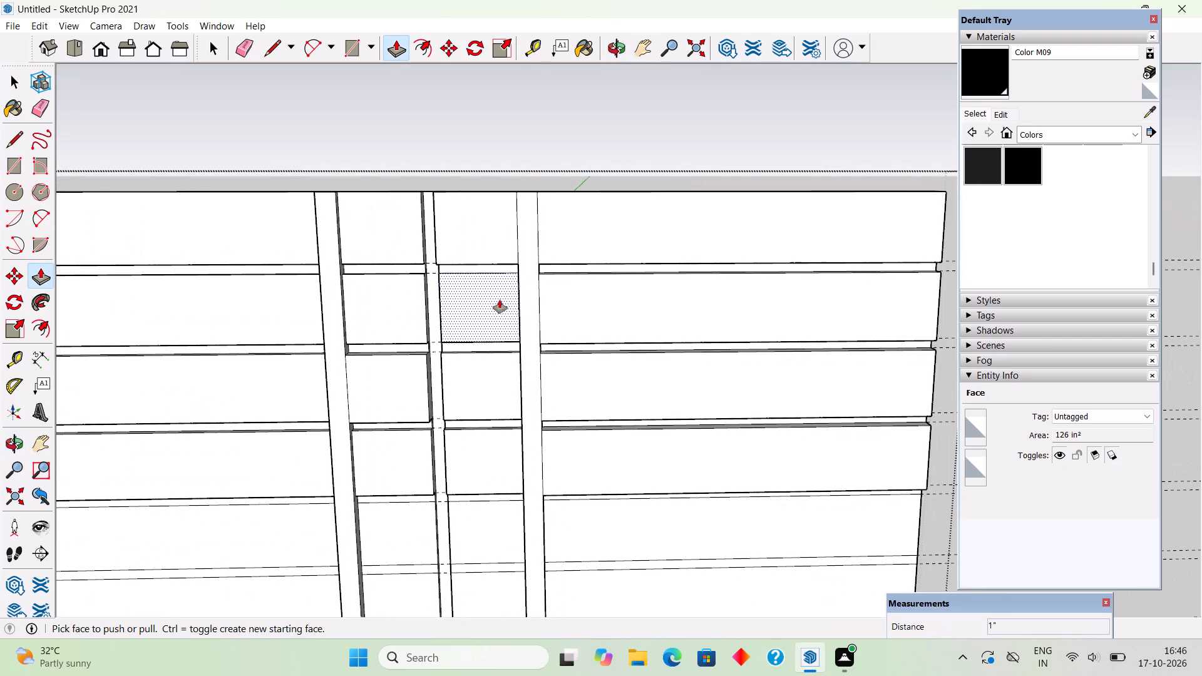
scroll(536, 233, "down", 7)
double_click(377, 372)
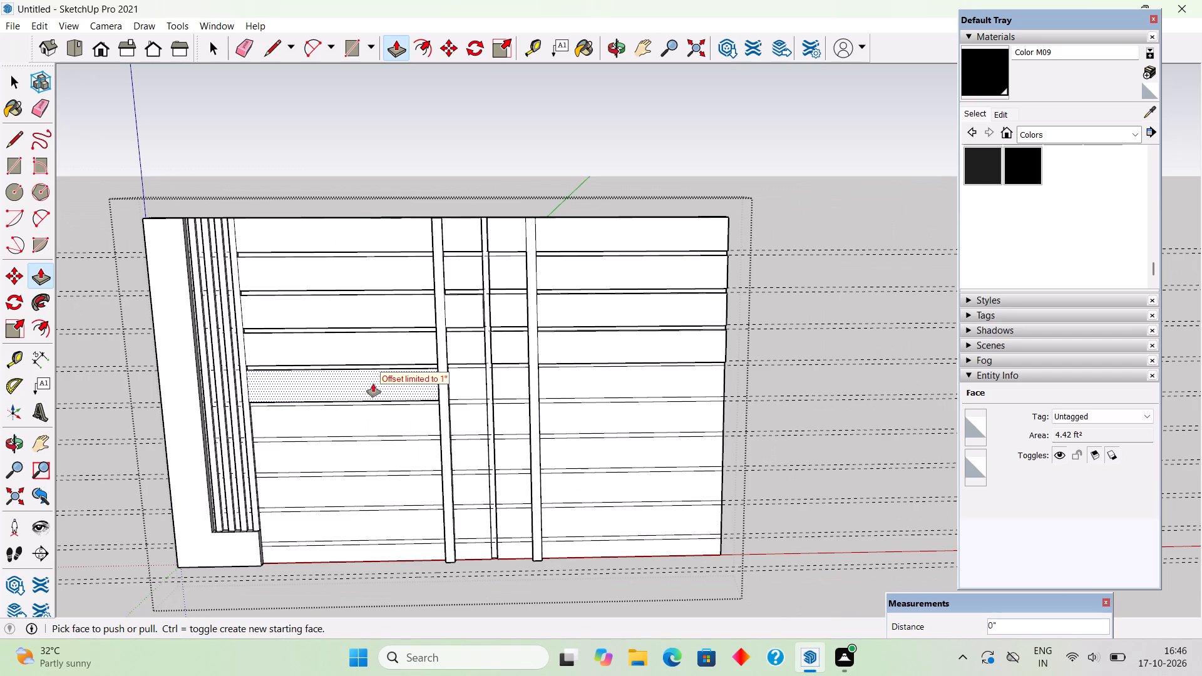
scroll(386, 431, "down", 1)
middle_click_drag(423, 431, 717, 374)
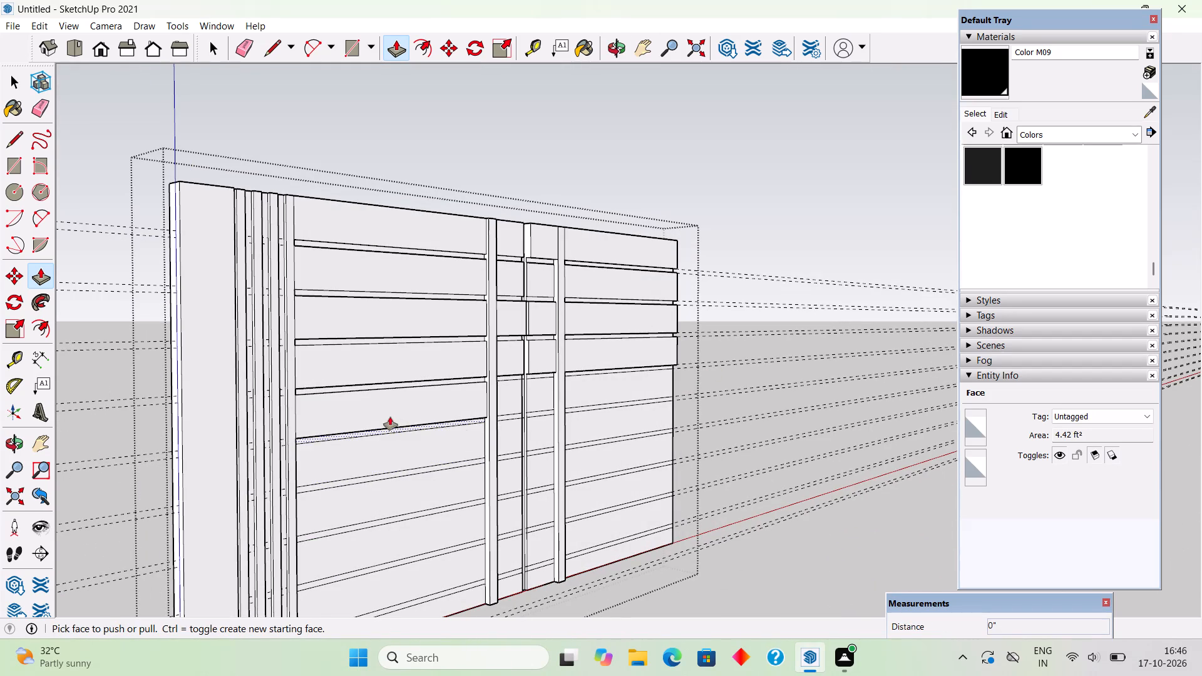
left_click(390, 417)
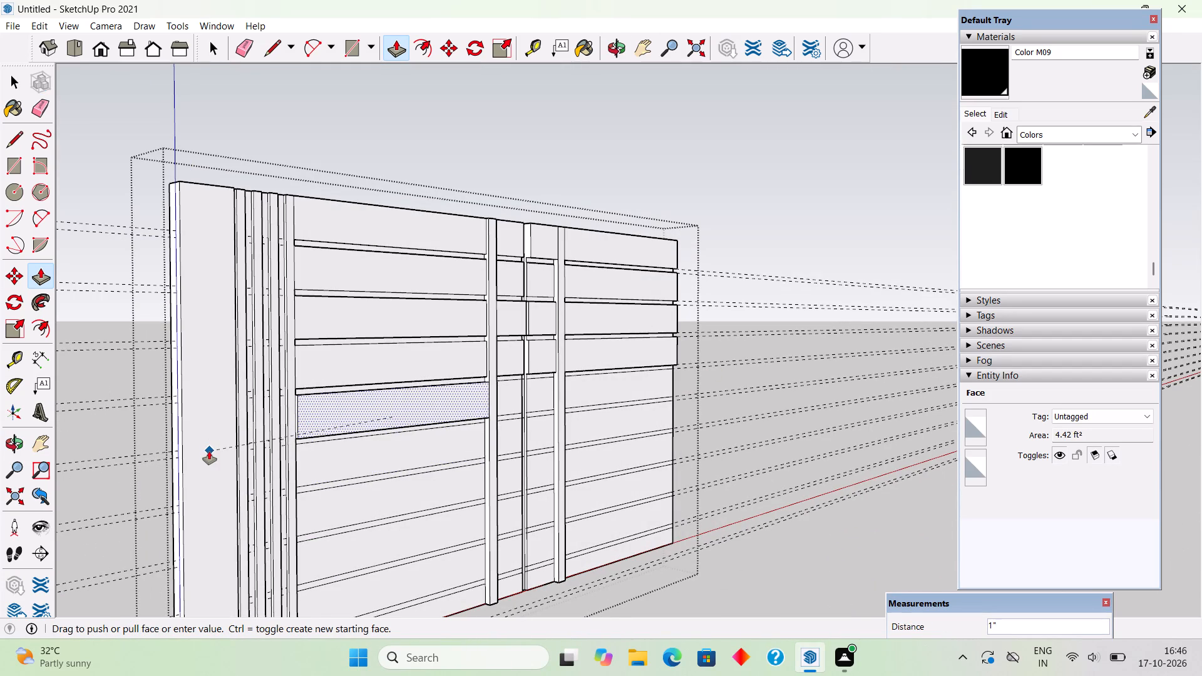
left_click(209, 451)
Pull the sixth to tenth wide horizontal panels between the slats and the first central strip out 1" each.
left_click(340, 470)
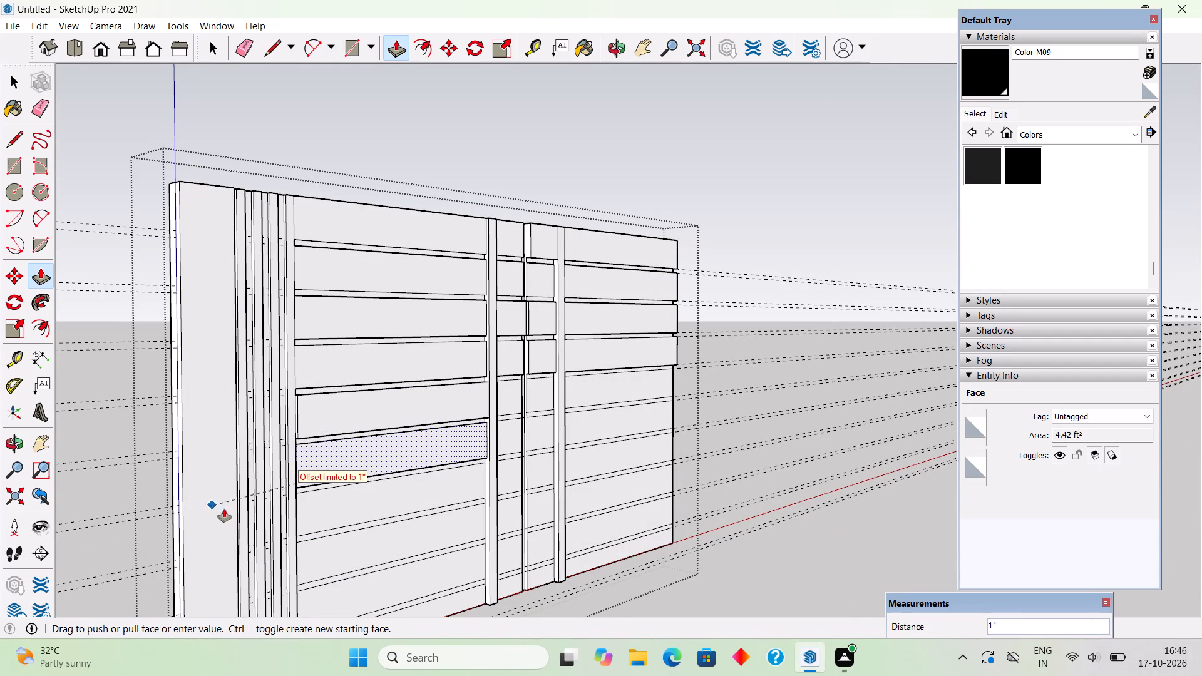
left_click(224, 516)
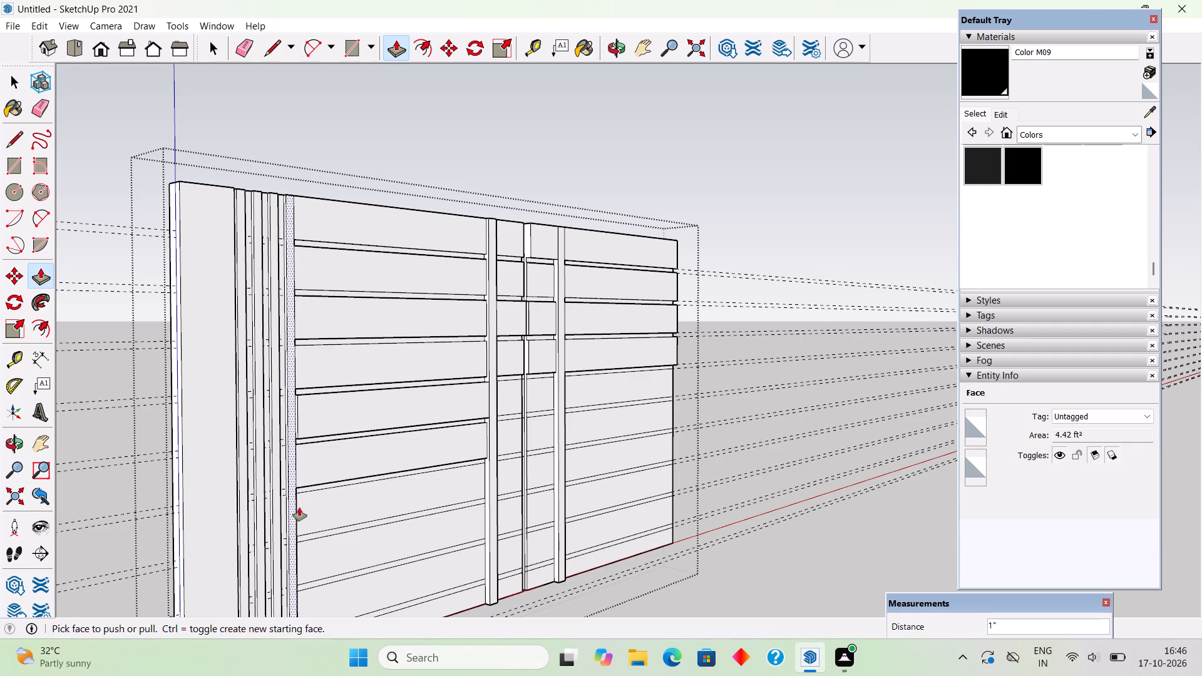
double_click(299, 508)
double_click(362, 541)
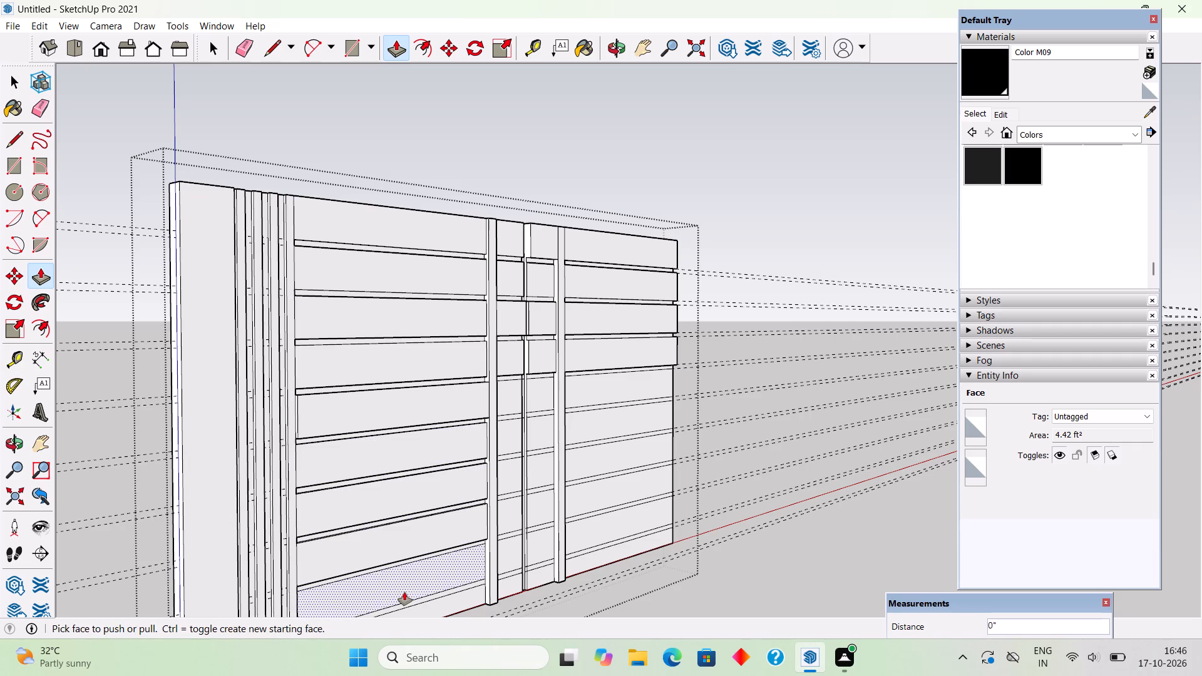
double_click(404, 592)
double_click(434, 608)
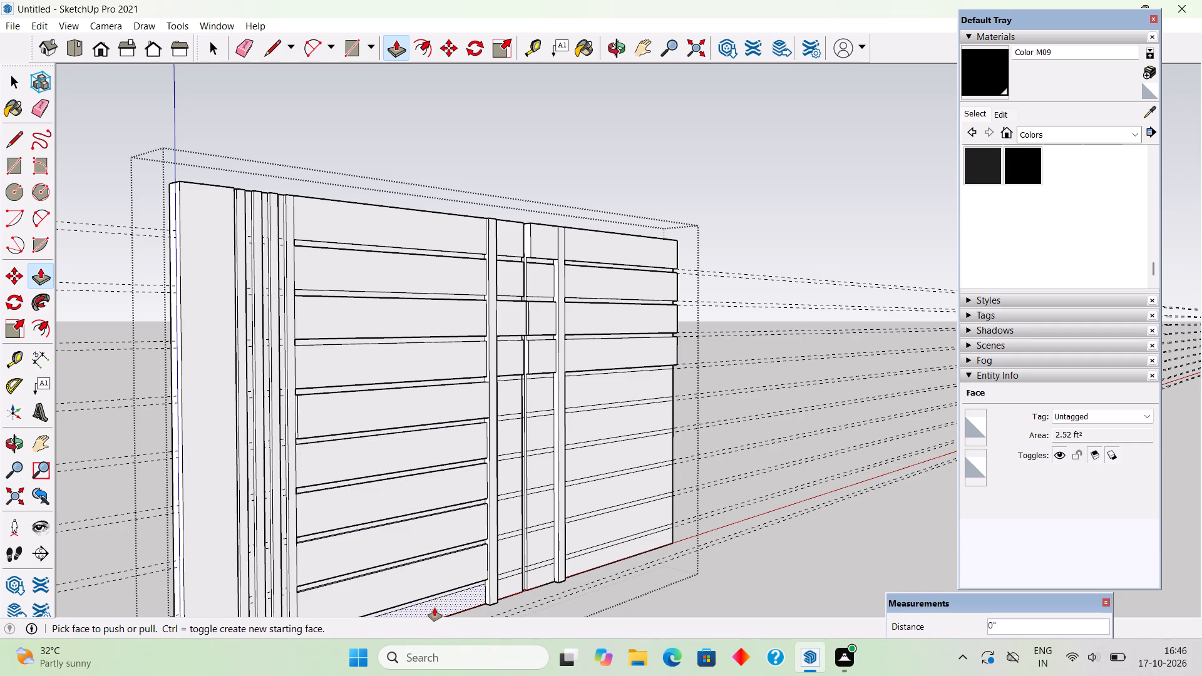
Between the first and middle central strips, pull the lower six panels out by the same 1".
left_click(508, 583)
left_click(508, 583)
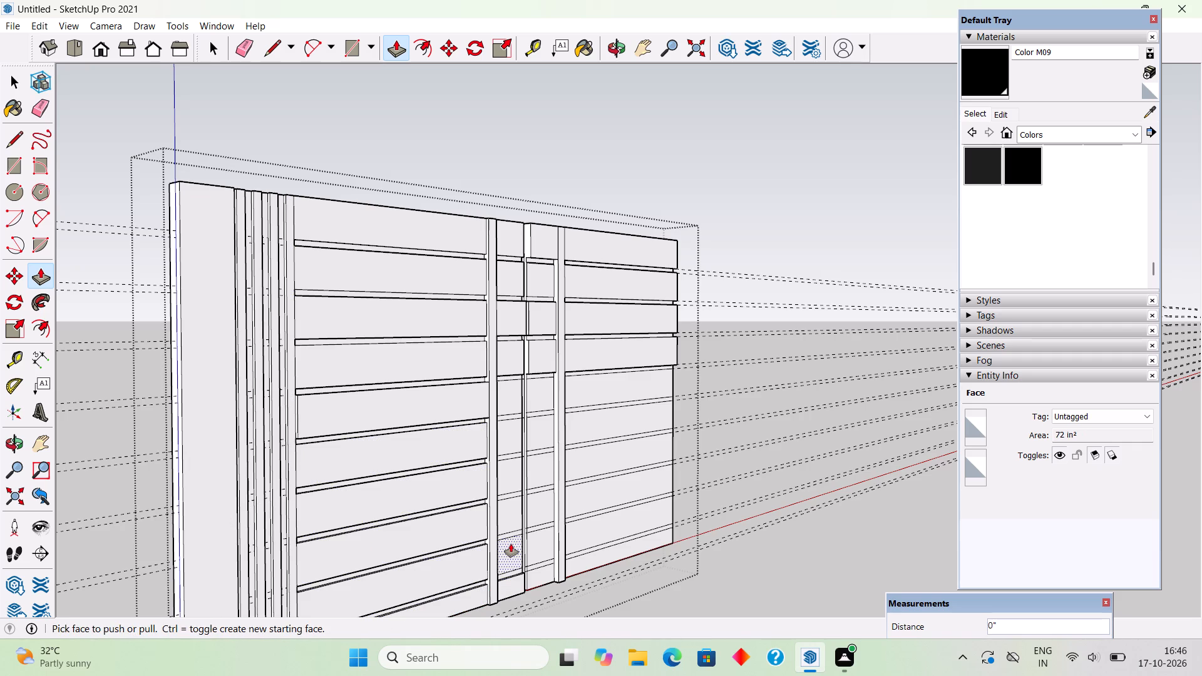
double_click(511, 544)
double_click(511, 515)
double_click(512, 467)
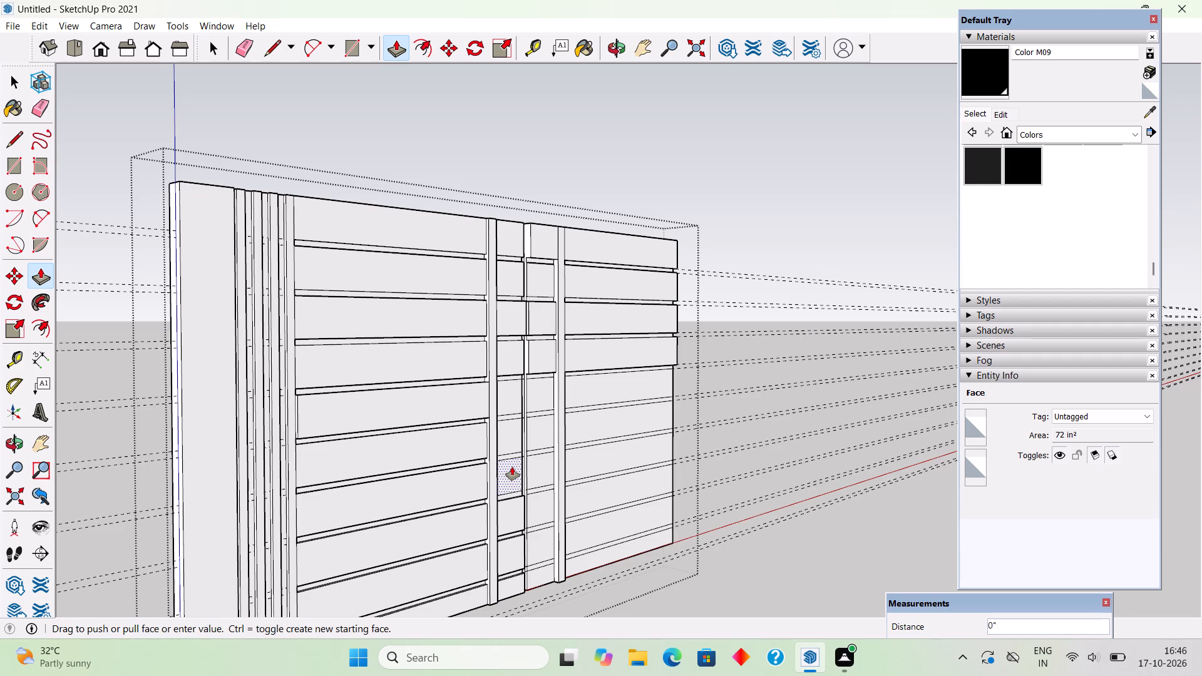
double_click(519, 433)
double_click(516, 402)
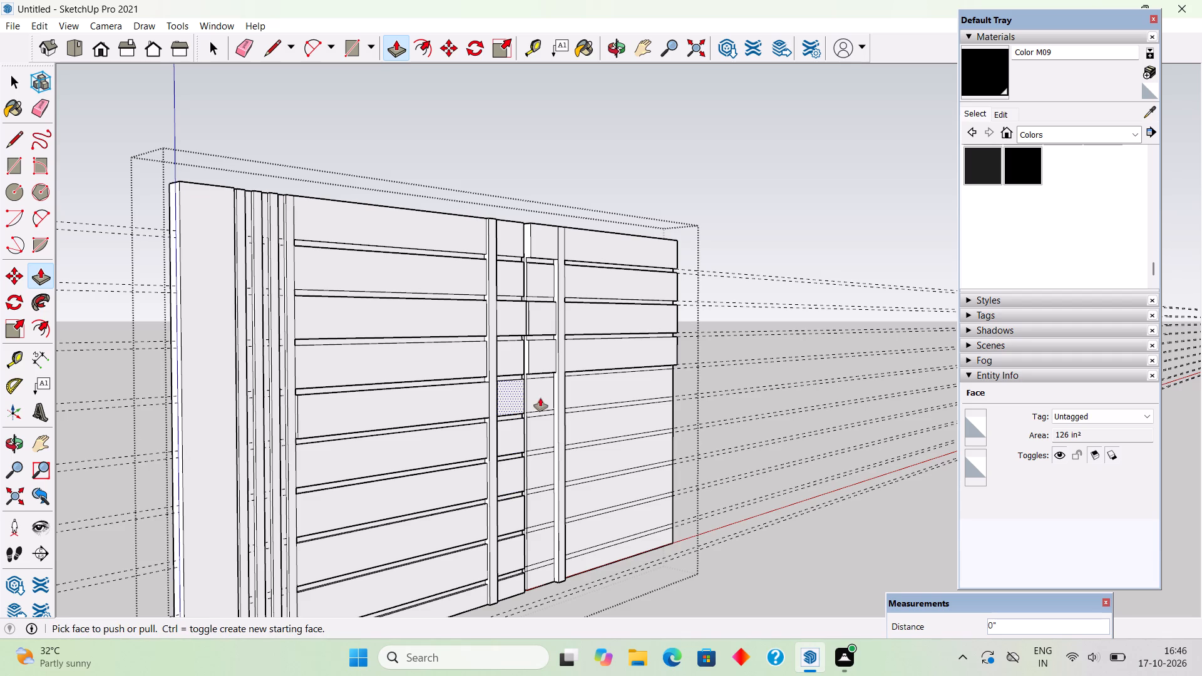
Between the middle and third central strips, pull the lower six panels out by the same 1".
double_click(541, 397)
double_click(546, 436)
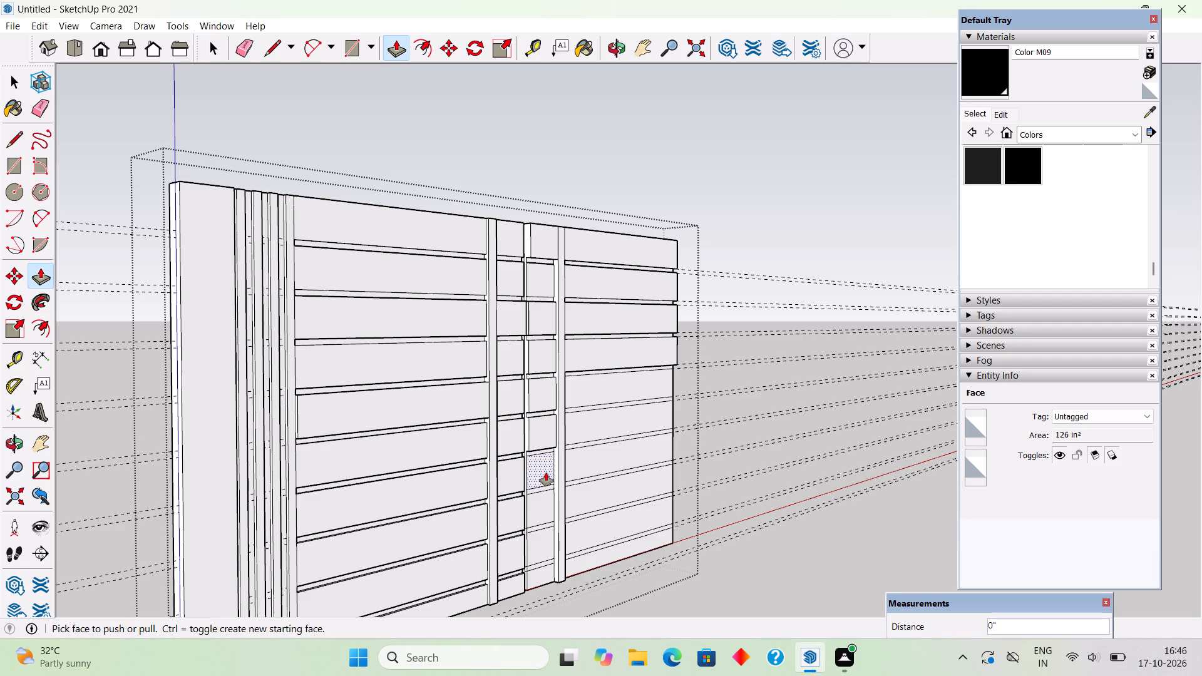
double_click(546, 473)
double_click(547, 494)
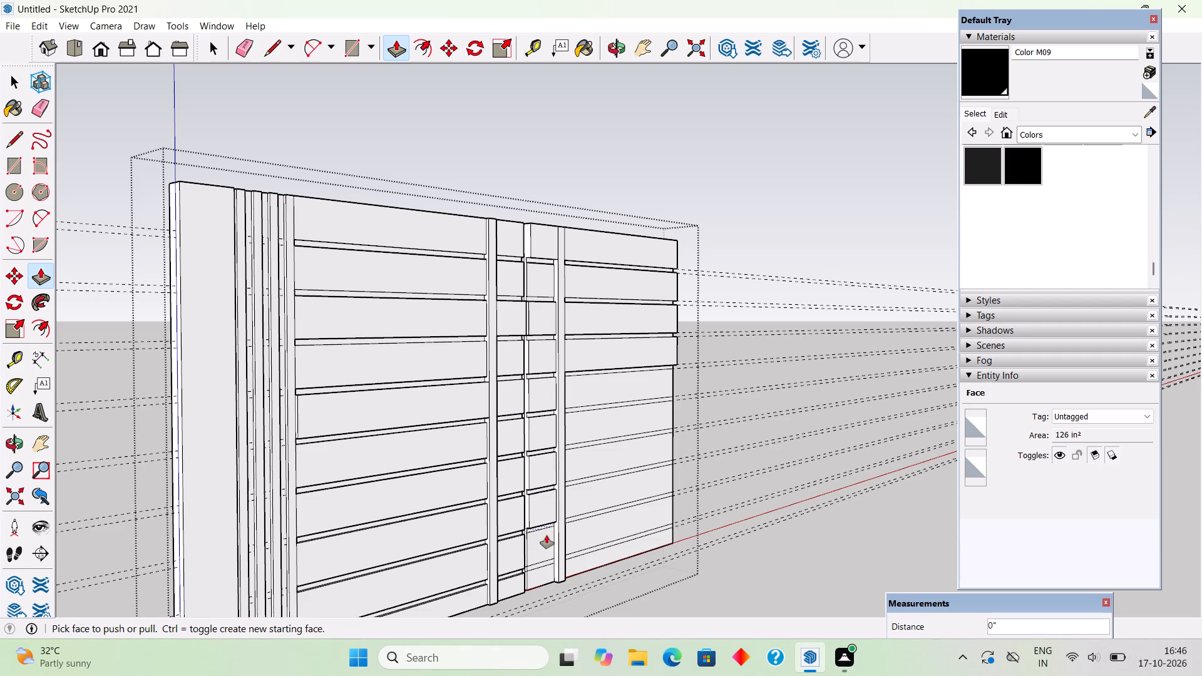
double_click(547, 535)
double_click(549, 569)
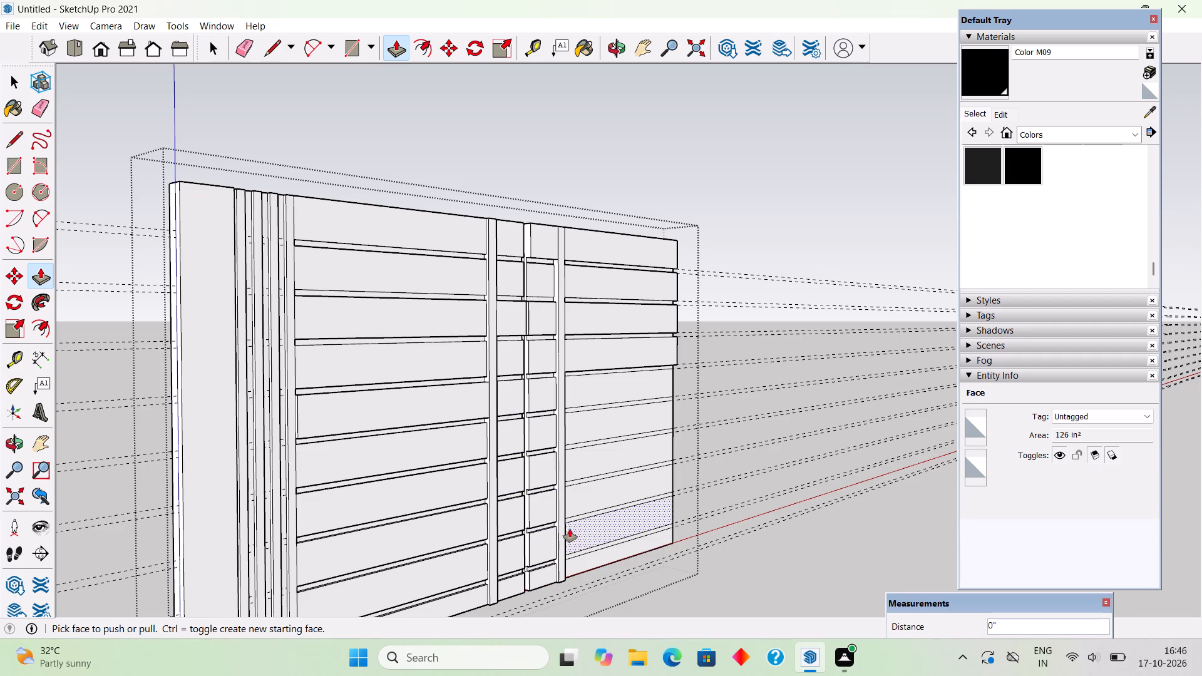
Beyond the third central strip, pull the lower six wide panels out 1" each and repeat the pull on the fourth panel.
double_click(578, 529)
double_click(583, 558)
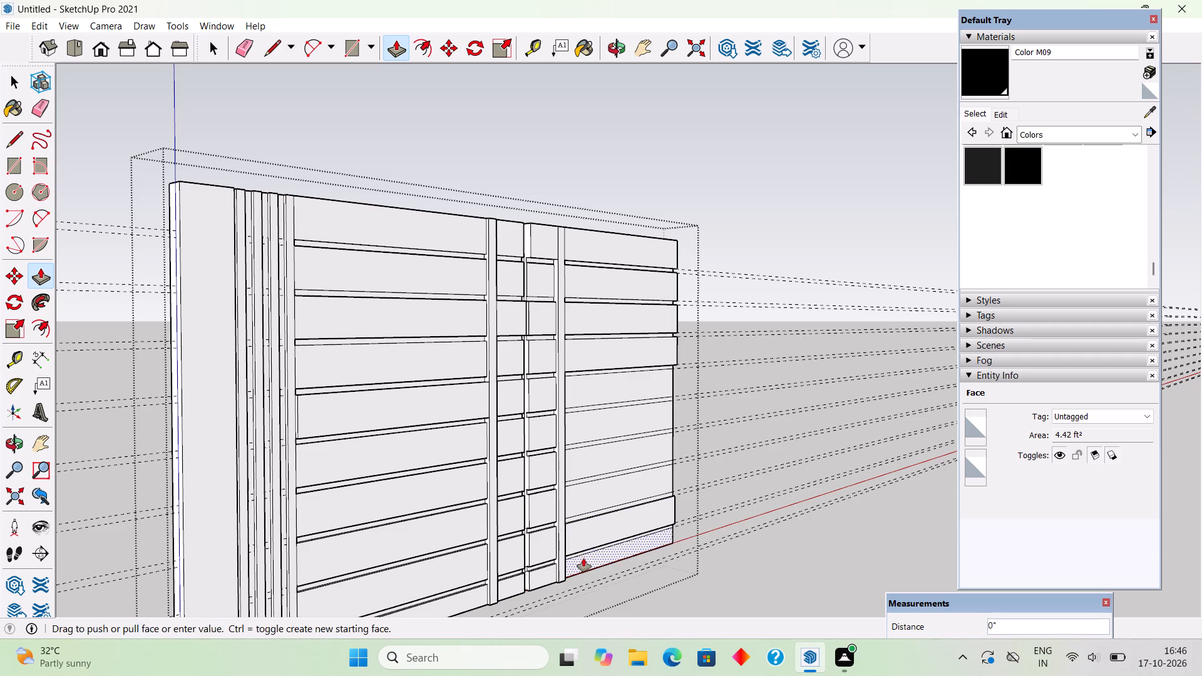
double_click(585, 484)
double_click(585, 468)
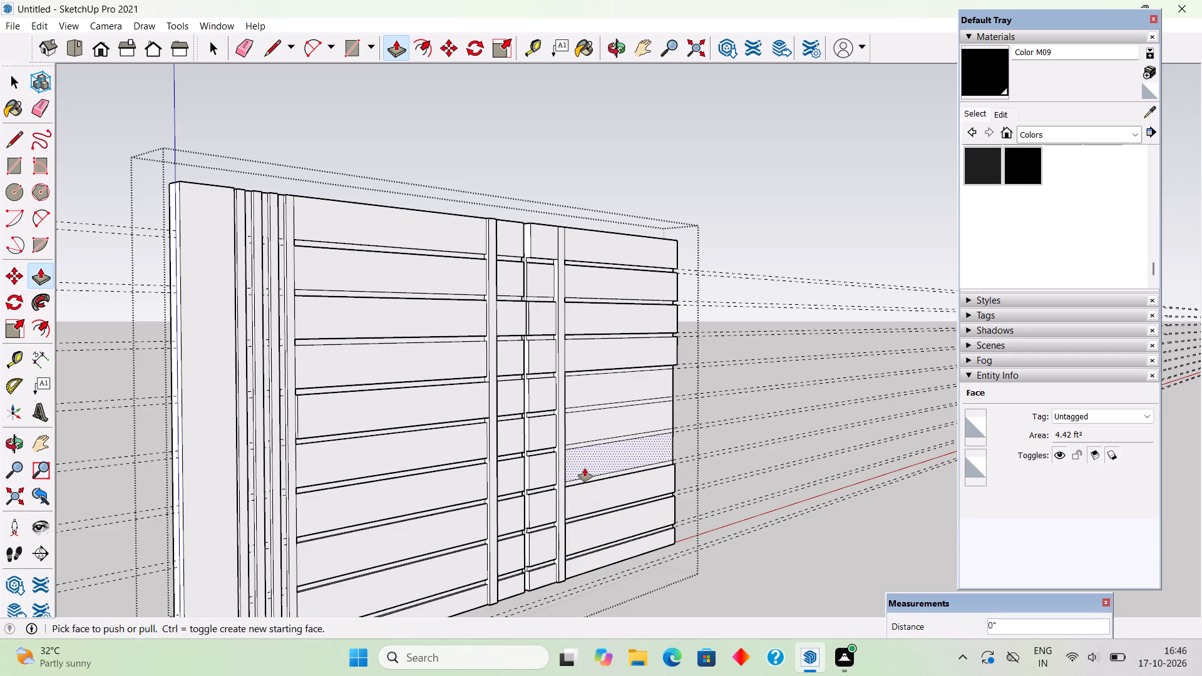
double_click(583, 417)
double_click(582, 388)
left_click(582, 354)
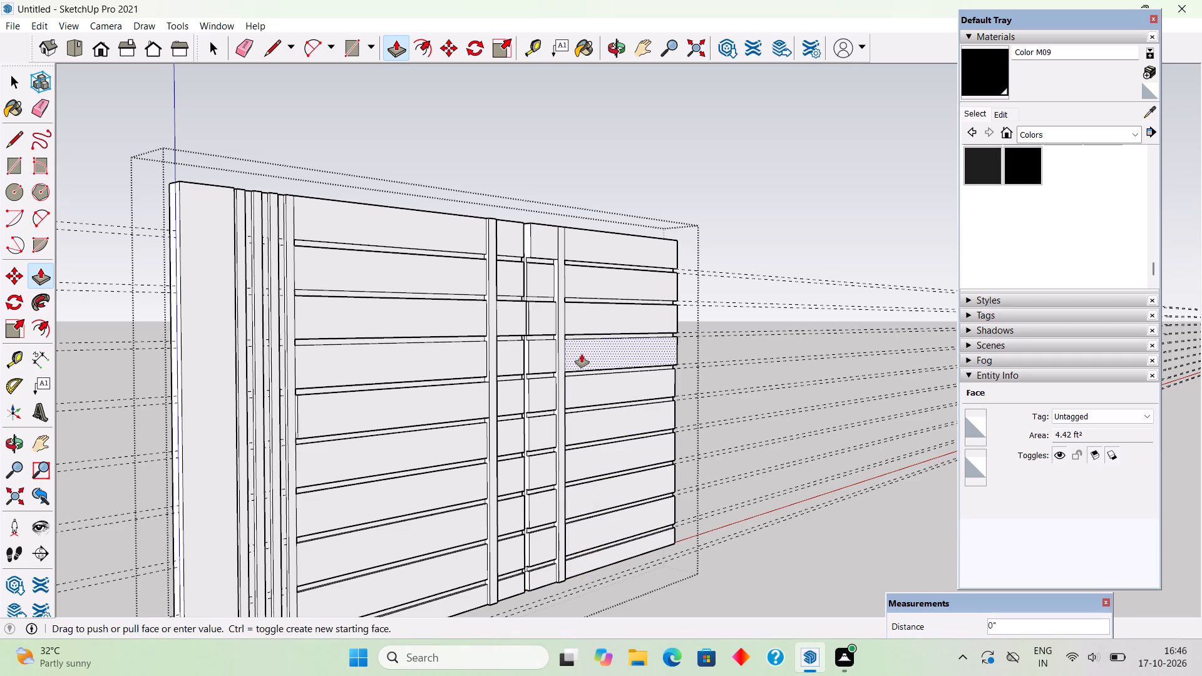
left_click(582, 354)
Beyond the third central strip, push the fourth wide panel in 2" and the third, second and top ones in 1", level with the lower panels.
middle_click_drag(587, 416, 188, 396)
middle_click_drag(678, 453, 659, 449)
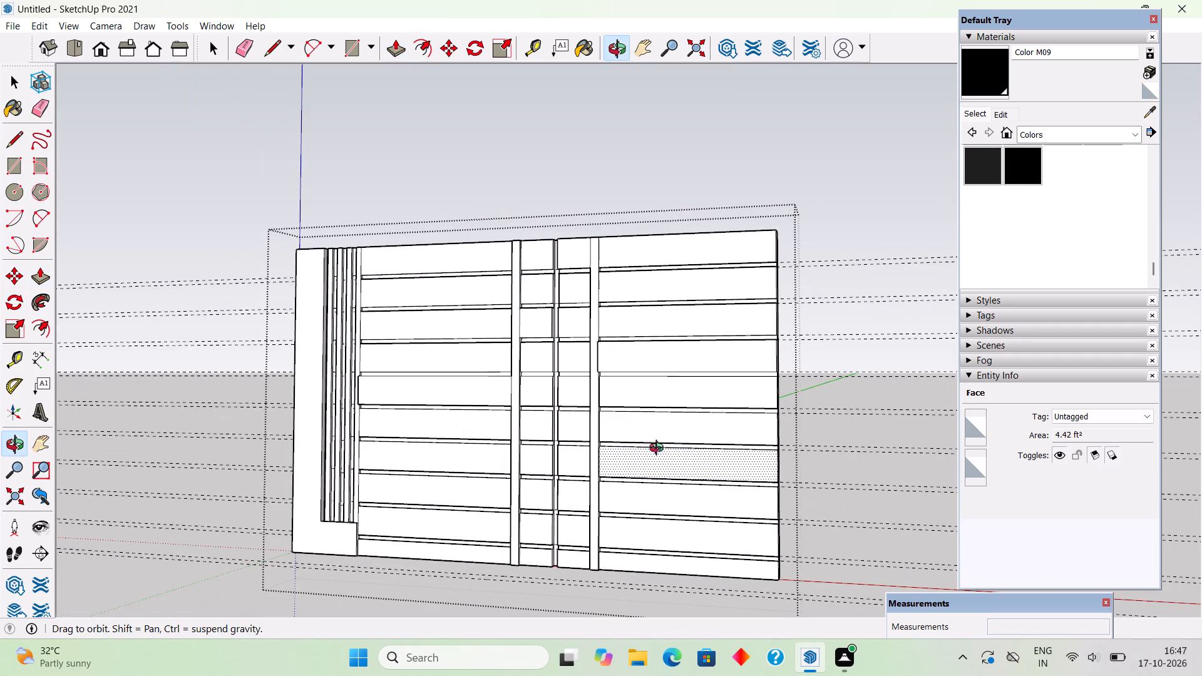
middle_click_drag(659, 449, 275, 432)
scroll(607, 365, "up", 2)
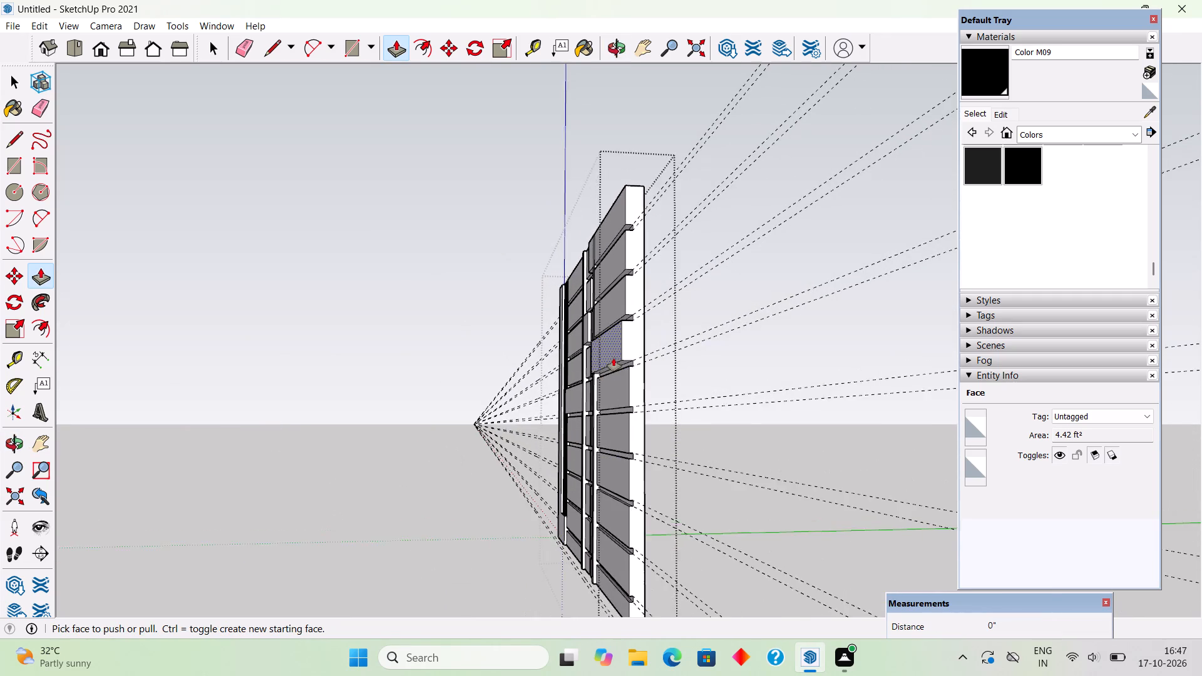
scroll(614, 358, "up", 1)
left_click(614, 341)
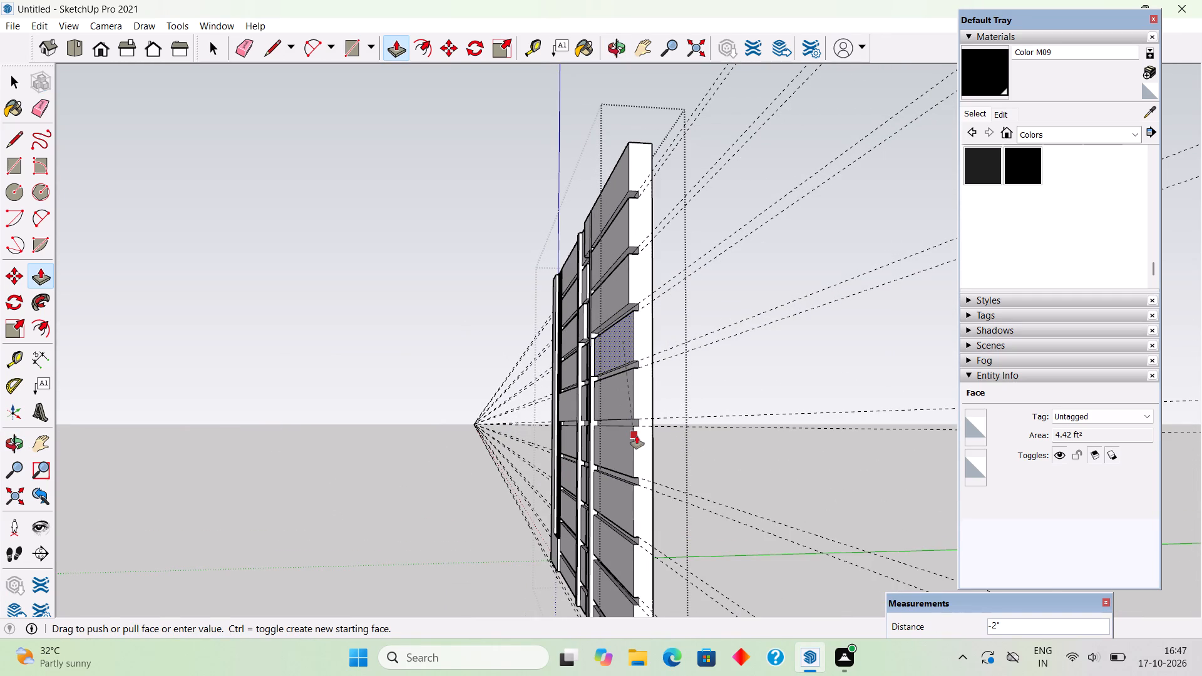
left_click(637, 436)
left_click(614, 288)
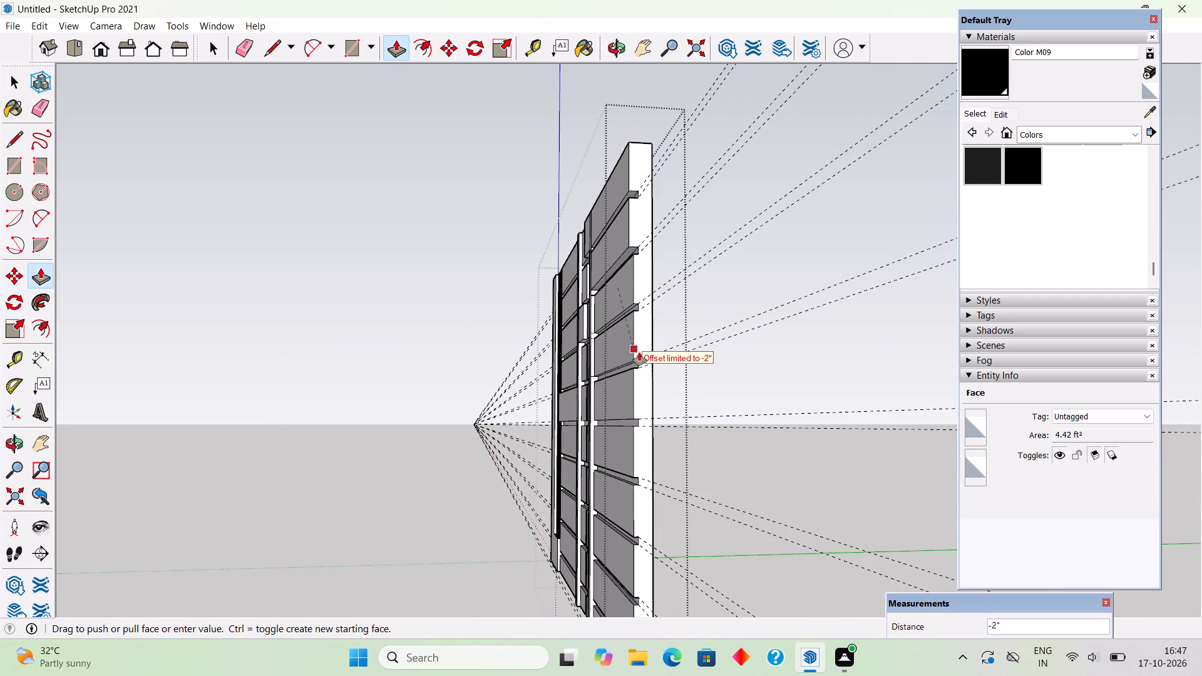
left_click(634, 337)
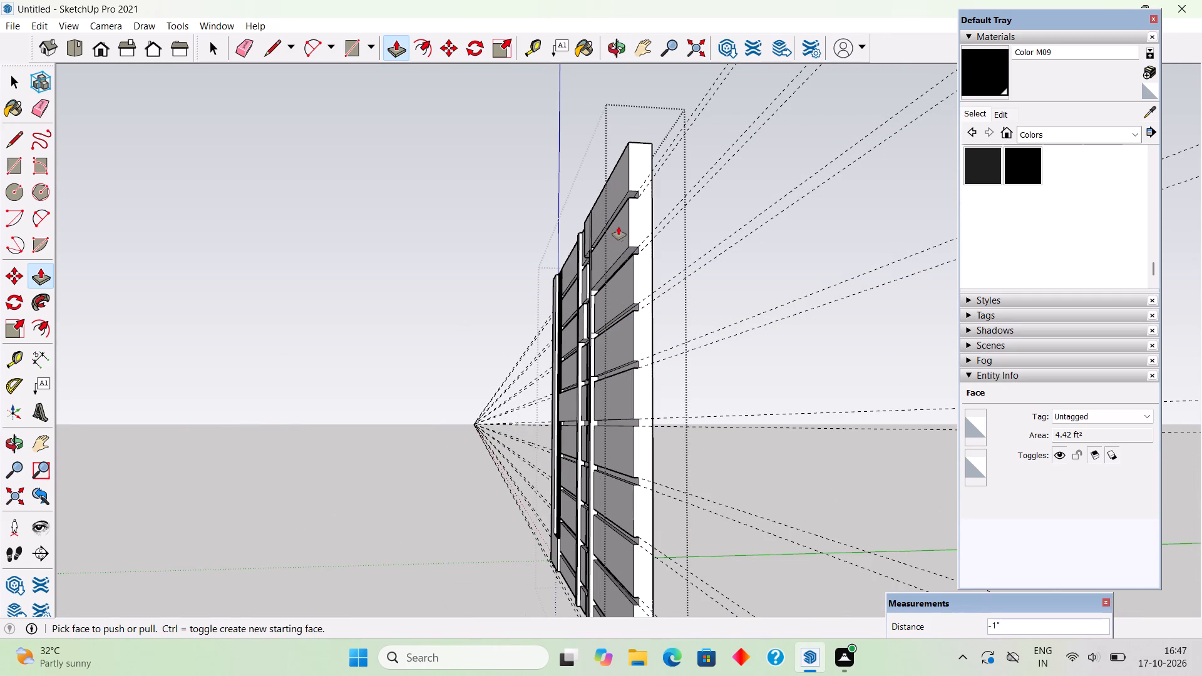
left_click(619, 227)
left_click(629, 285)
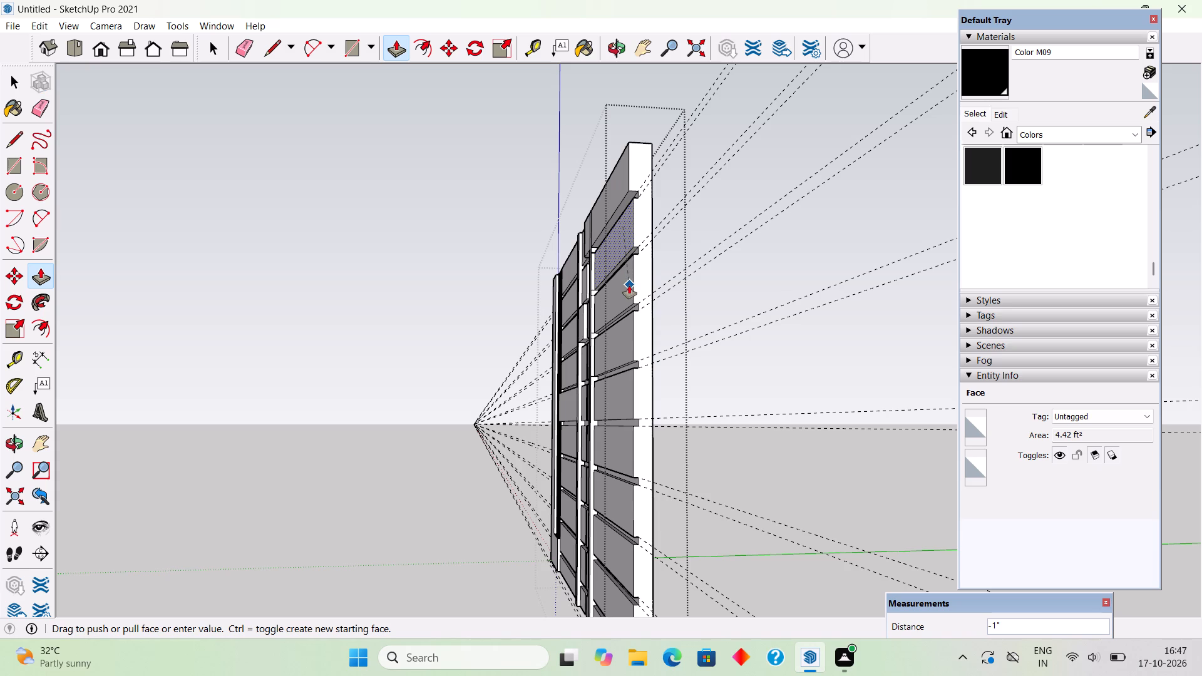
left_click(620, 163)
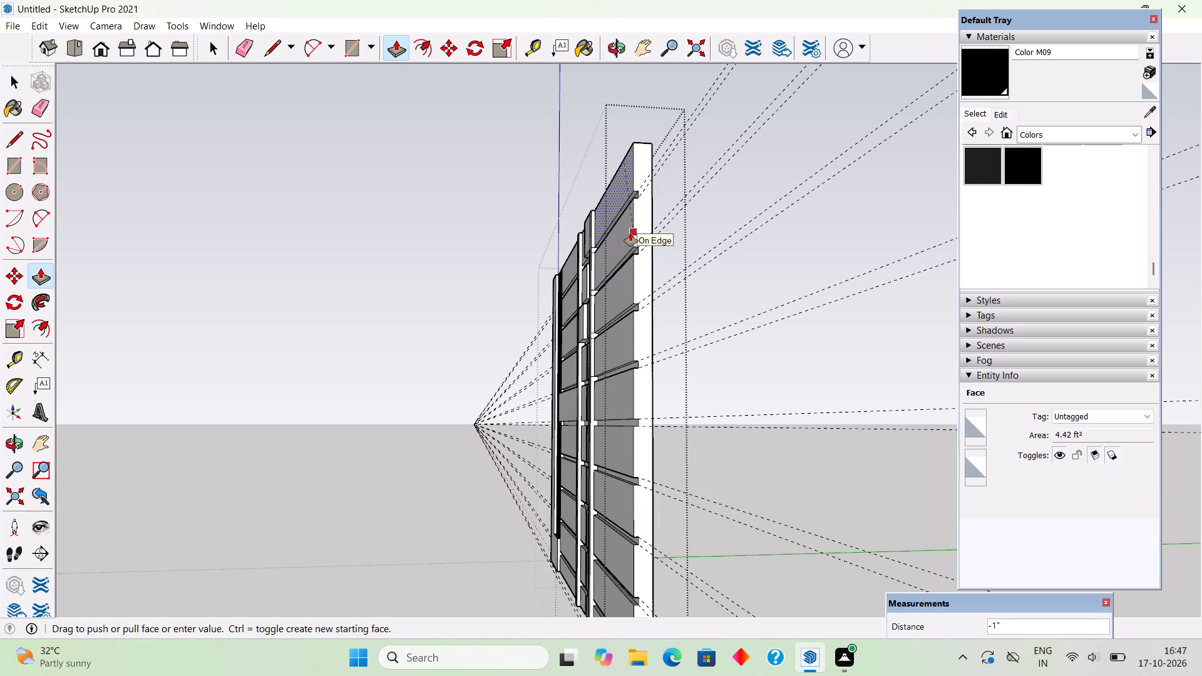
left_click(630, 233)
Push the top panel between the middle and third central strips in 1", level with the adjacent wide panel.
scroll(630, 233, "down", 7)
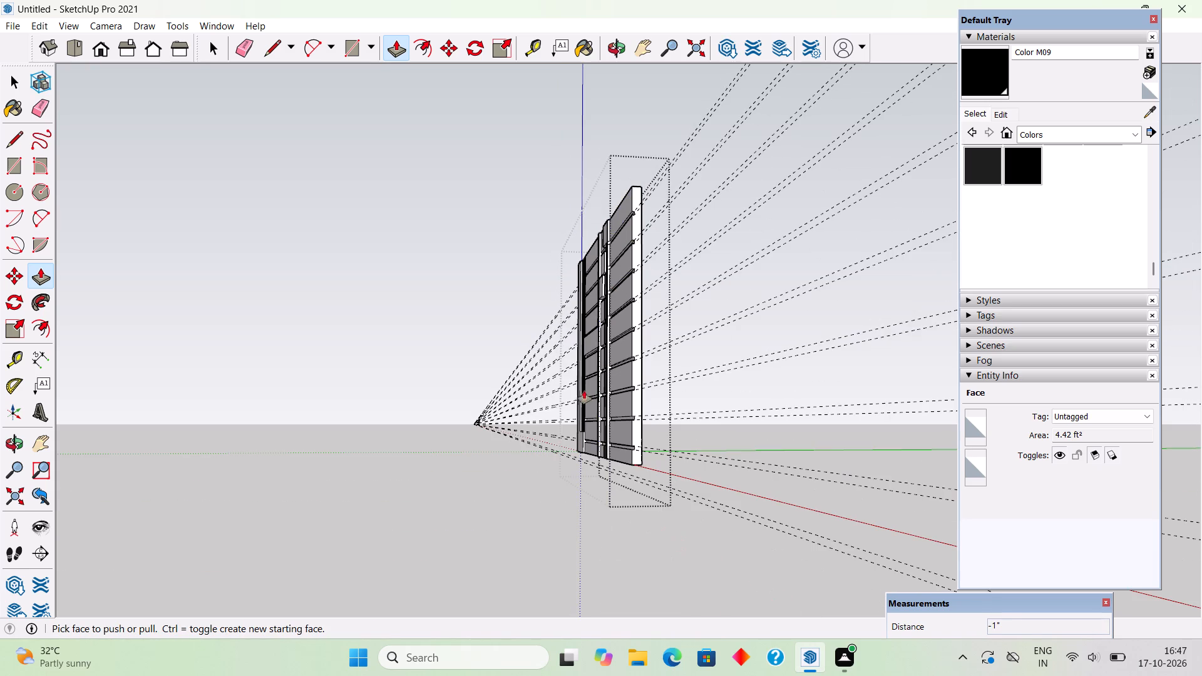
middle_click_drag(657, 459, 831, 454)
middle_click_drag(463, 401, 1015, 498)
middle_click_drag(518, 487, 586, 488)
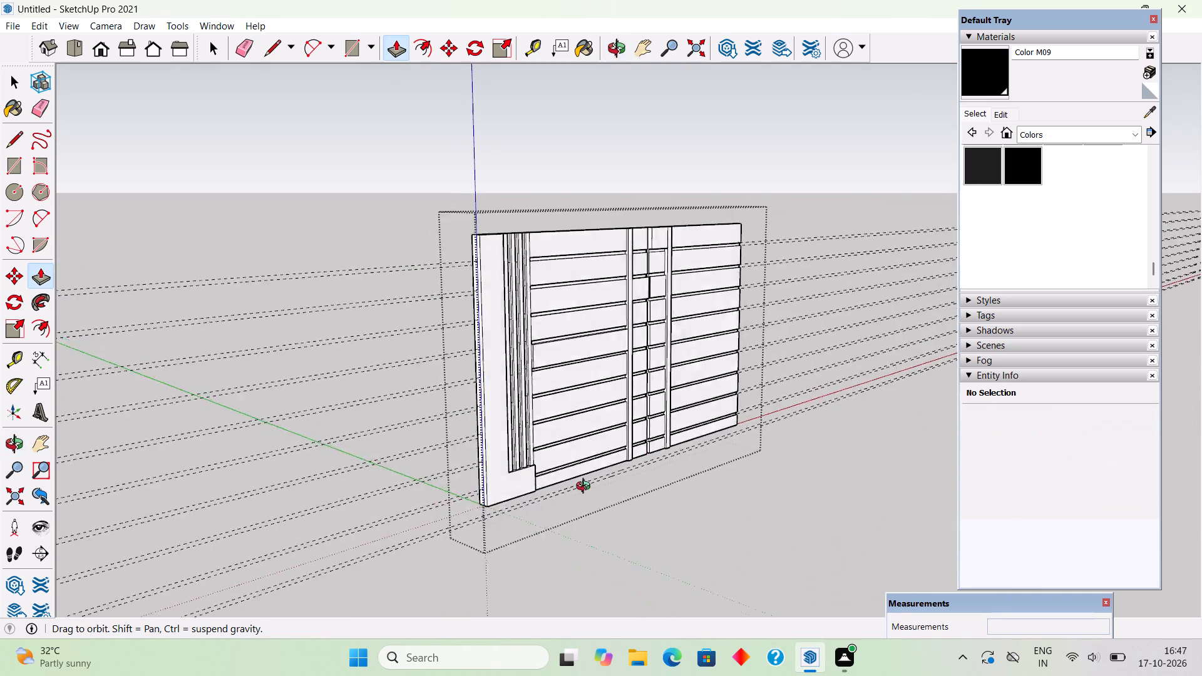
middle_click_drag(586, 488, 764, 537)
scroll(654, 245, "up", 9)
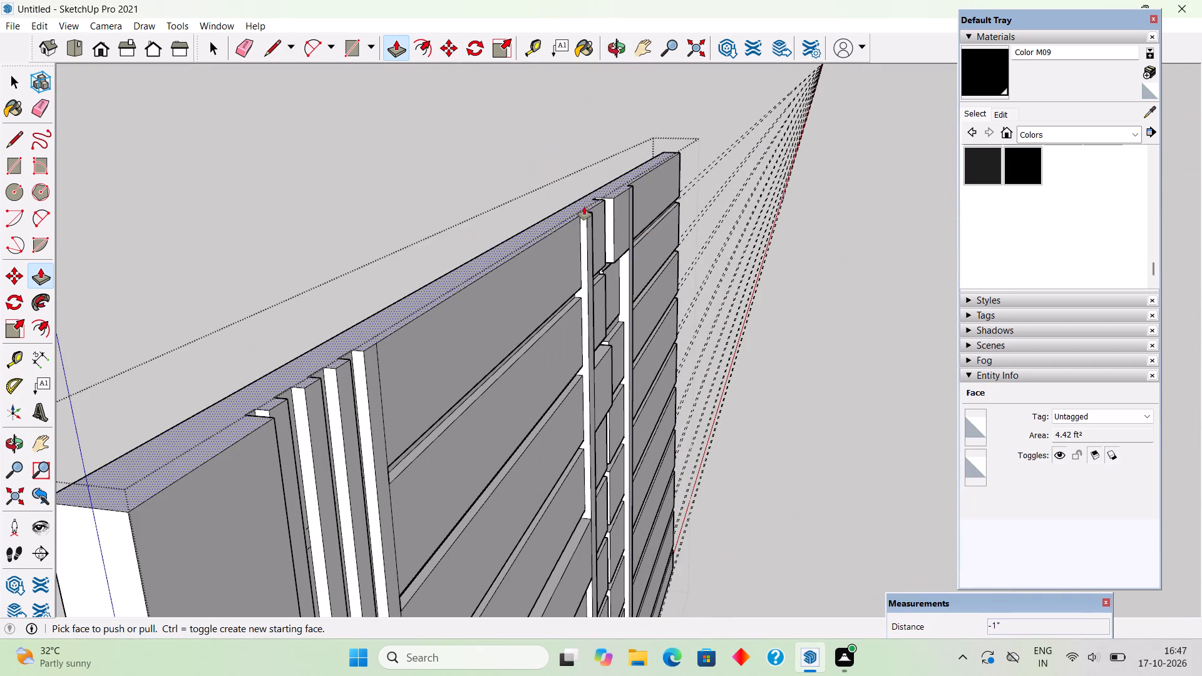
left_click(616, 220)
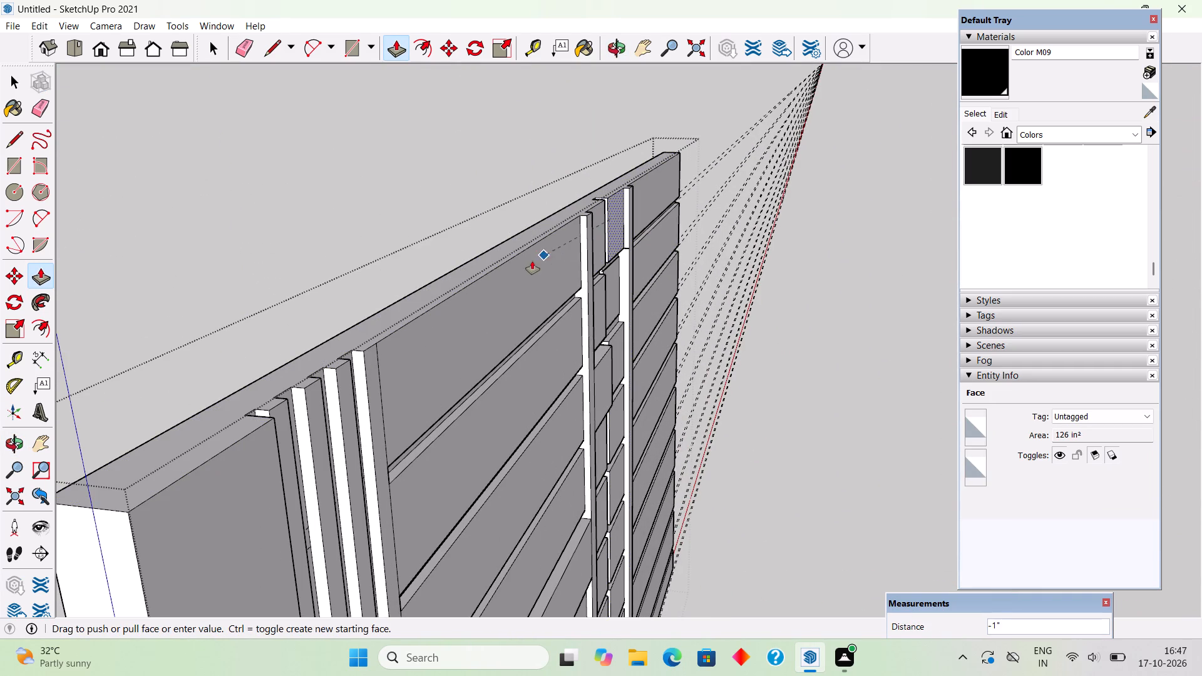
left_click(530, 262)
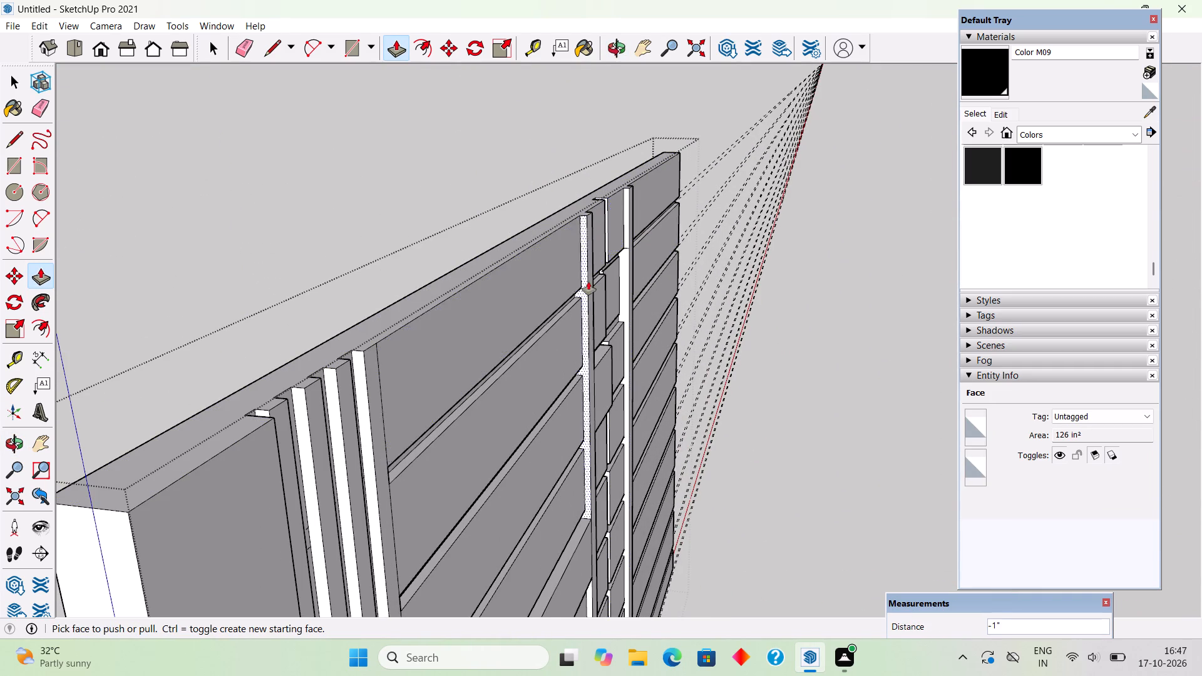
Close the infill panel group and delete all guides from the model.
scroll(589, 283, "down", 3)
scroll(666, 355, "down", 3)
middle_click_drag(657, 396, 459, 366)
scroll(459, 366, "down", 2)
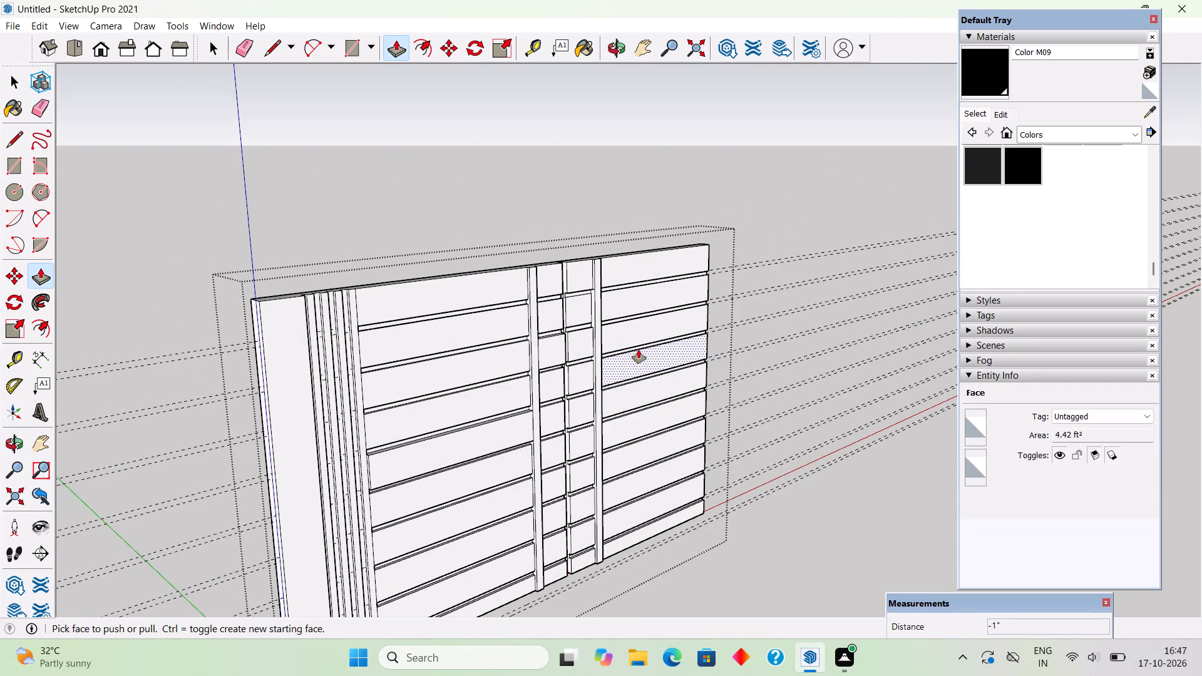
scroll(657, 282, "down", 4)
middle_click_drag(654, 449, 485, 443)
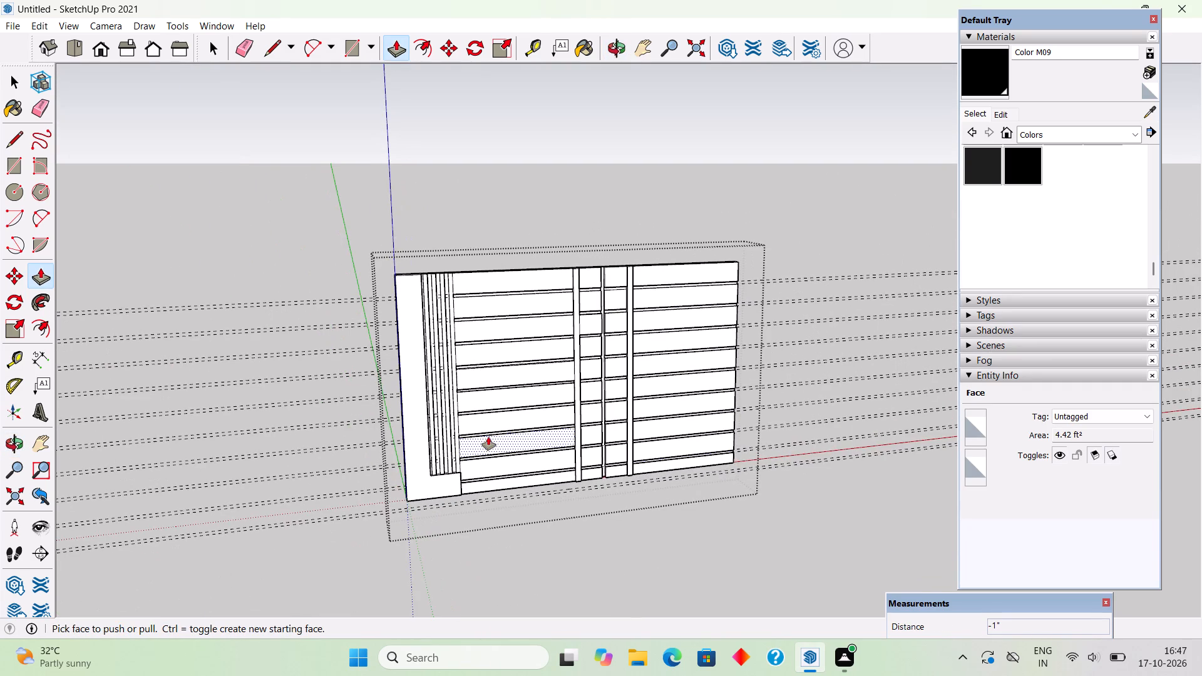
key("space")
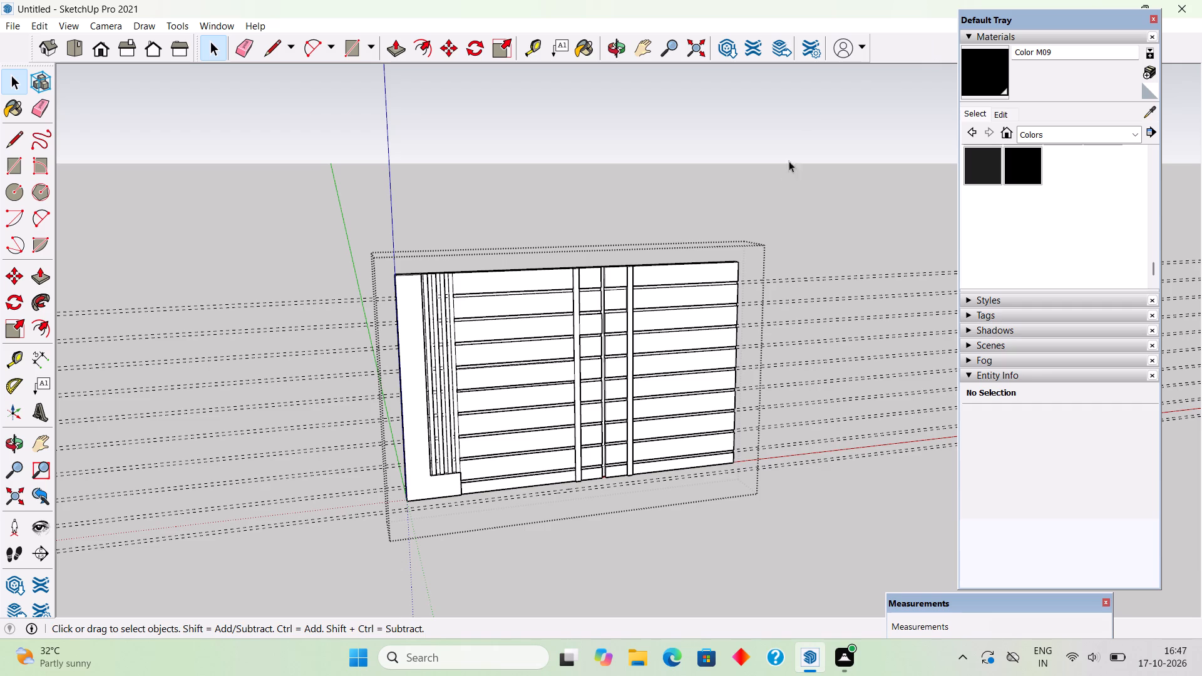
left_click(622, 215)
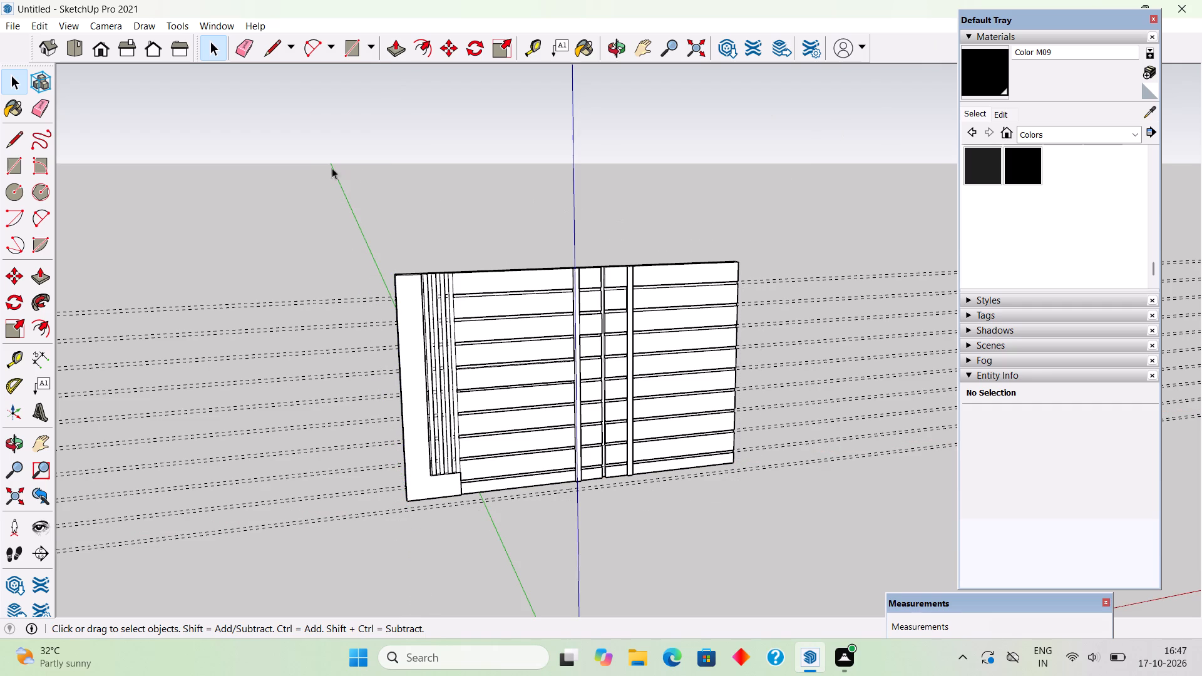
left_click(43, 31)
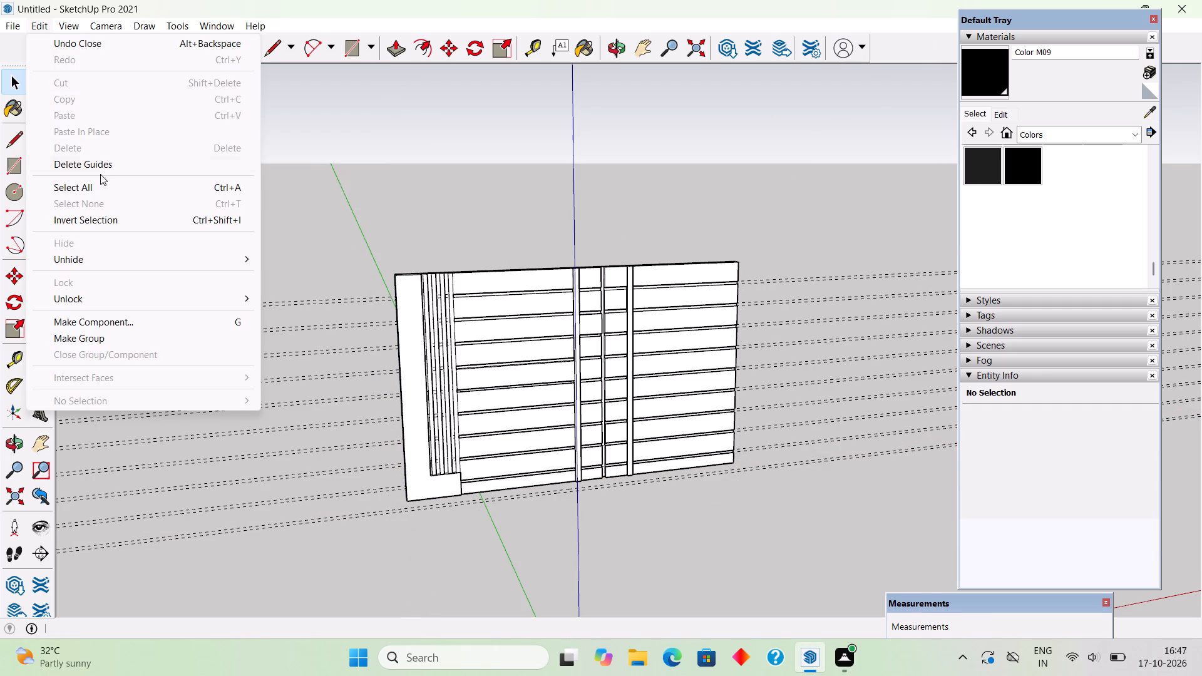
left_click(111, 157)
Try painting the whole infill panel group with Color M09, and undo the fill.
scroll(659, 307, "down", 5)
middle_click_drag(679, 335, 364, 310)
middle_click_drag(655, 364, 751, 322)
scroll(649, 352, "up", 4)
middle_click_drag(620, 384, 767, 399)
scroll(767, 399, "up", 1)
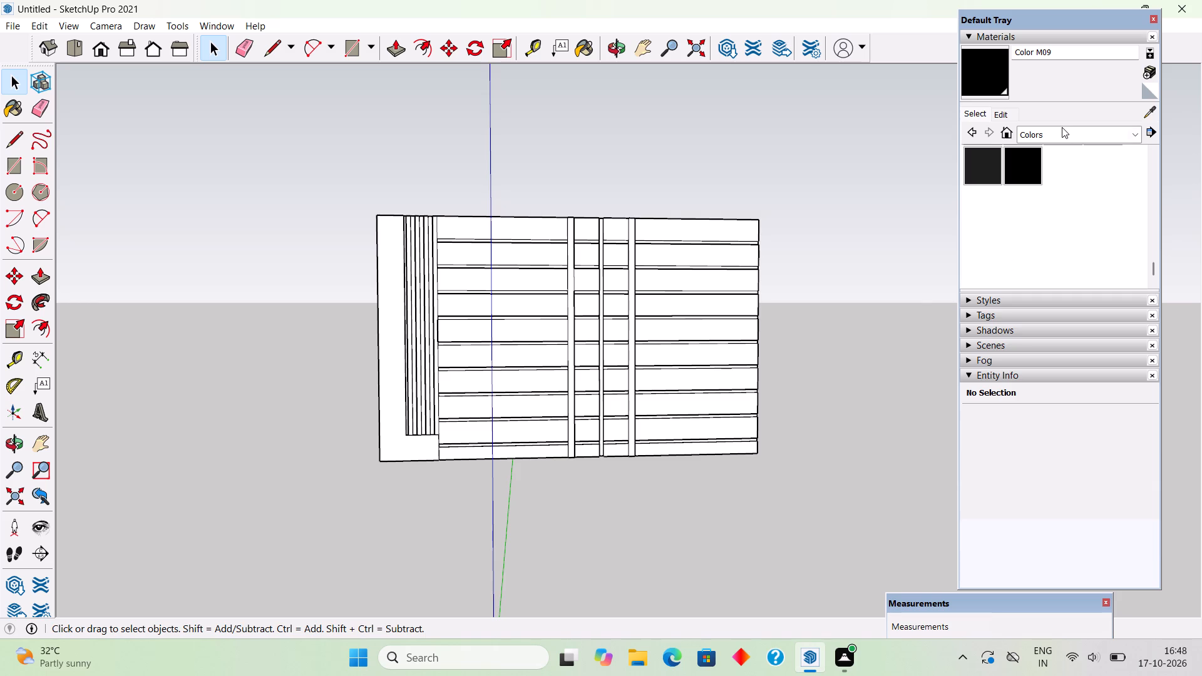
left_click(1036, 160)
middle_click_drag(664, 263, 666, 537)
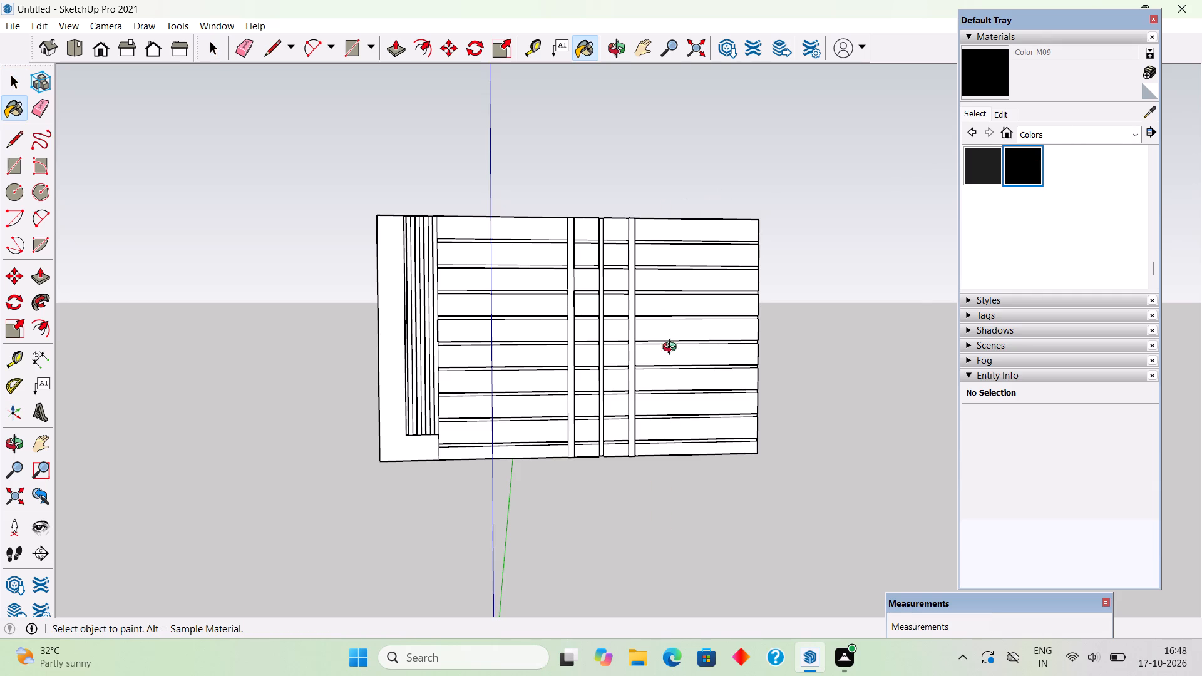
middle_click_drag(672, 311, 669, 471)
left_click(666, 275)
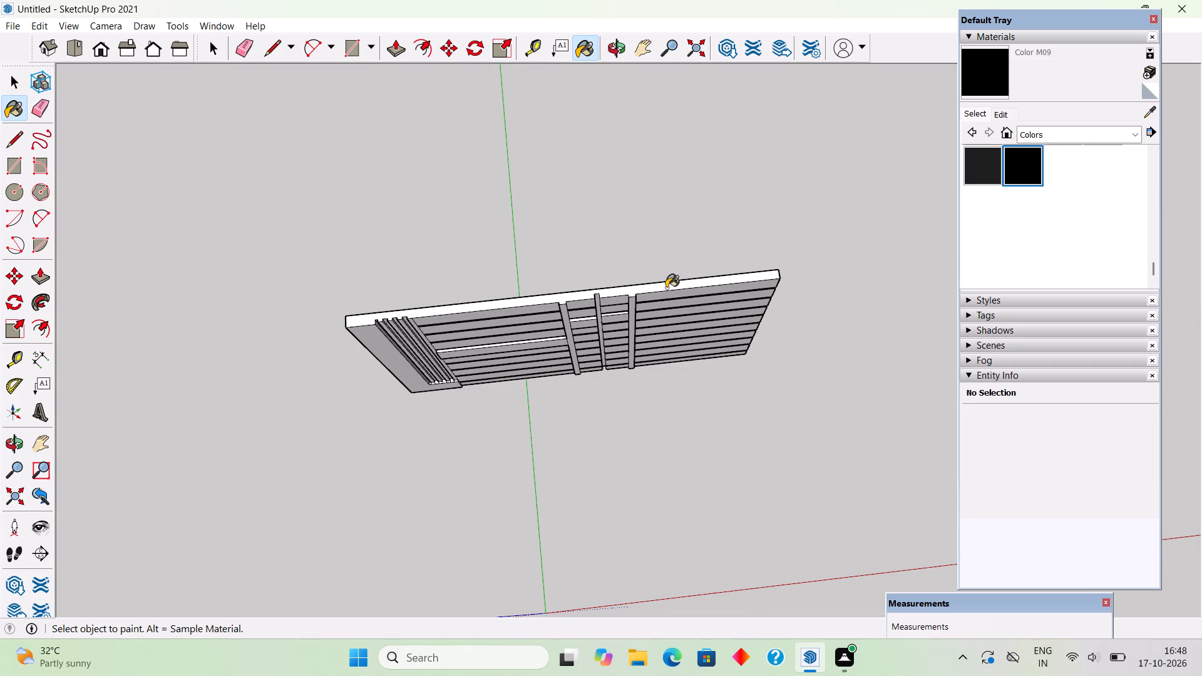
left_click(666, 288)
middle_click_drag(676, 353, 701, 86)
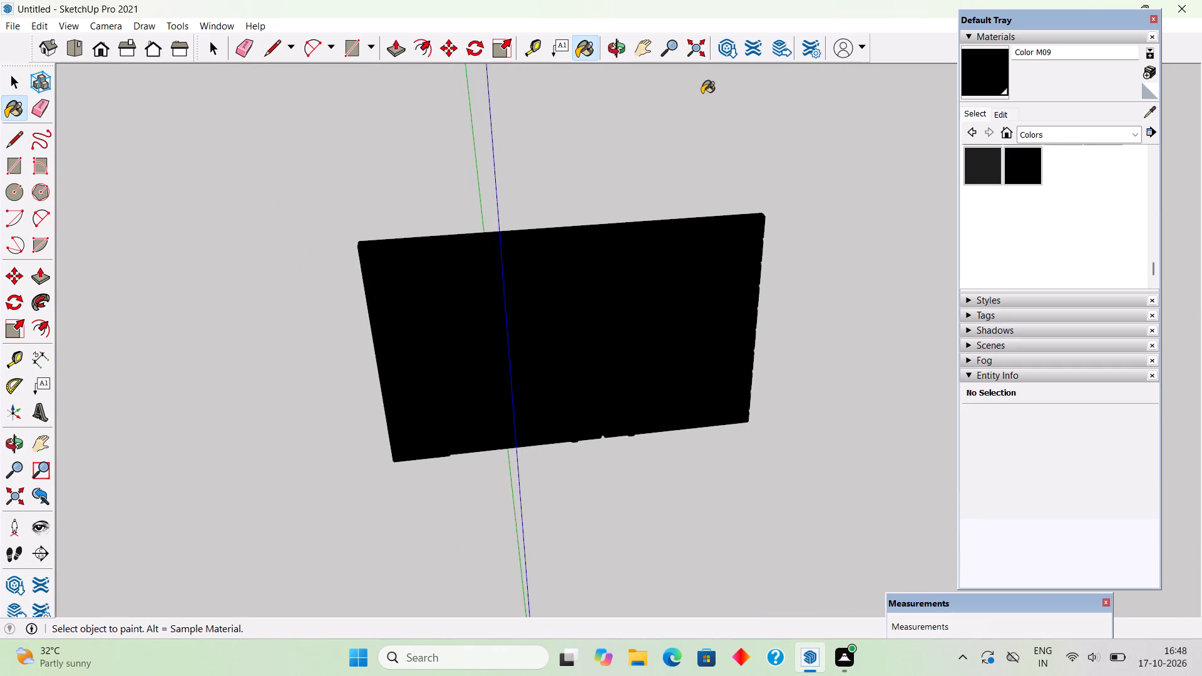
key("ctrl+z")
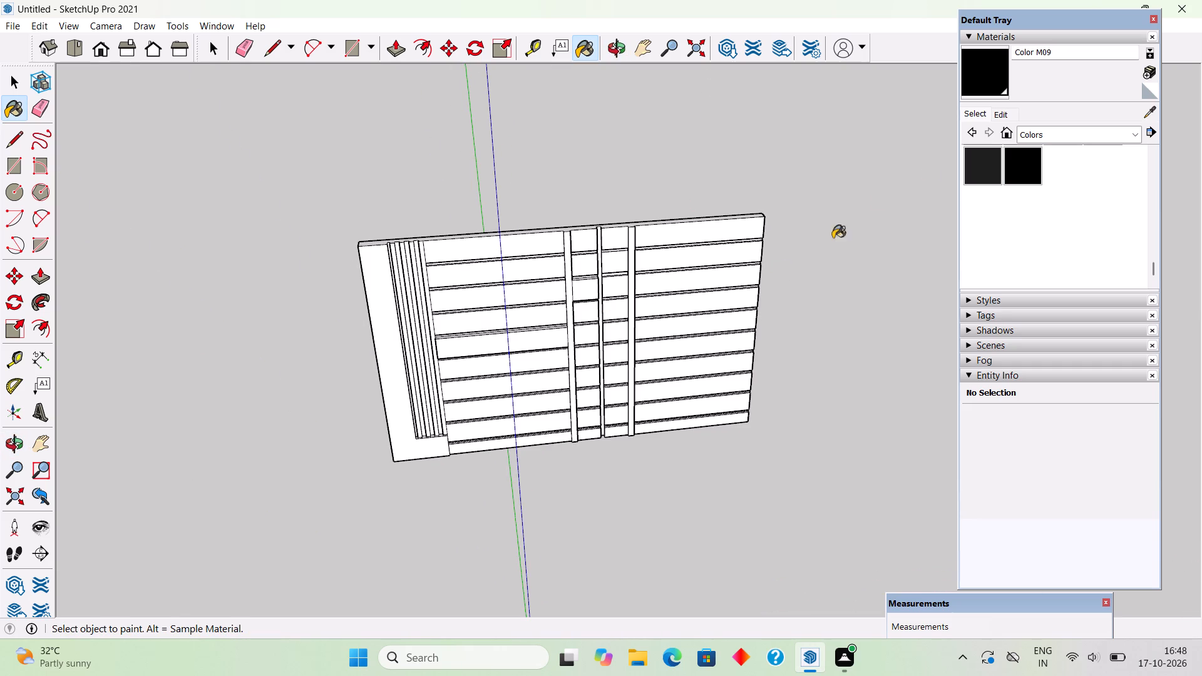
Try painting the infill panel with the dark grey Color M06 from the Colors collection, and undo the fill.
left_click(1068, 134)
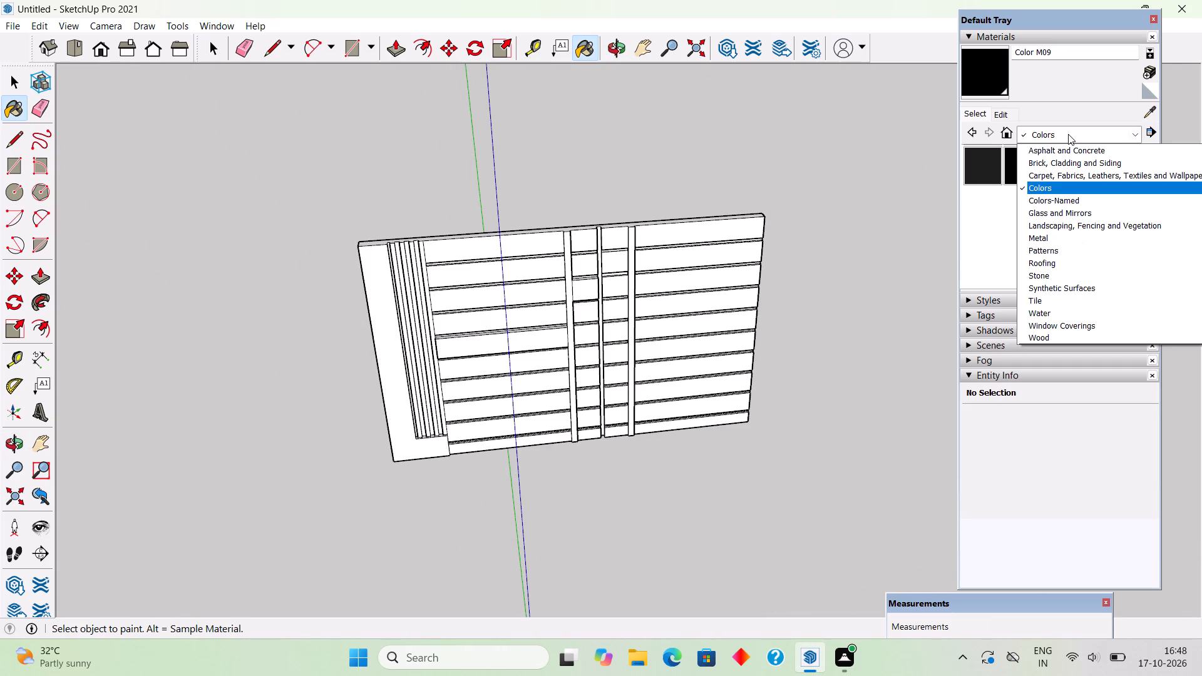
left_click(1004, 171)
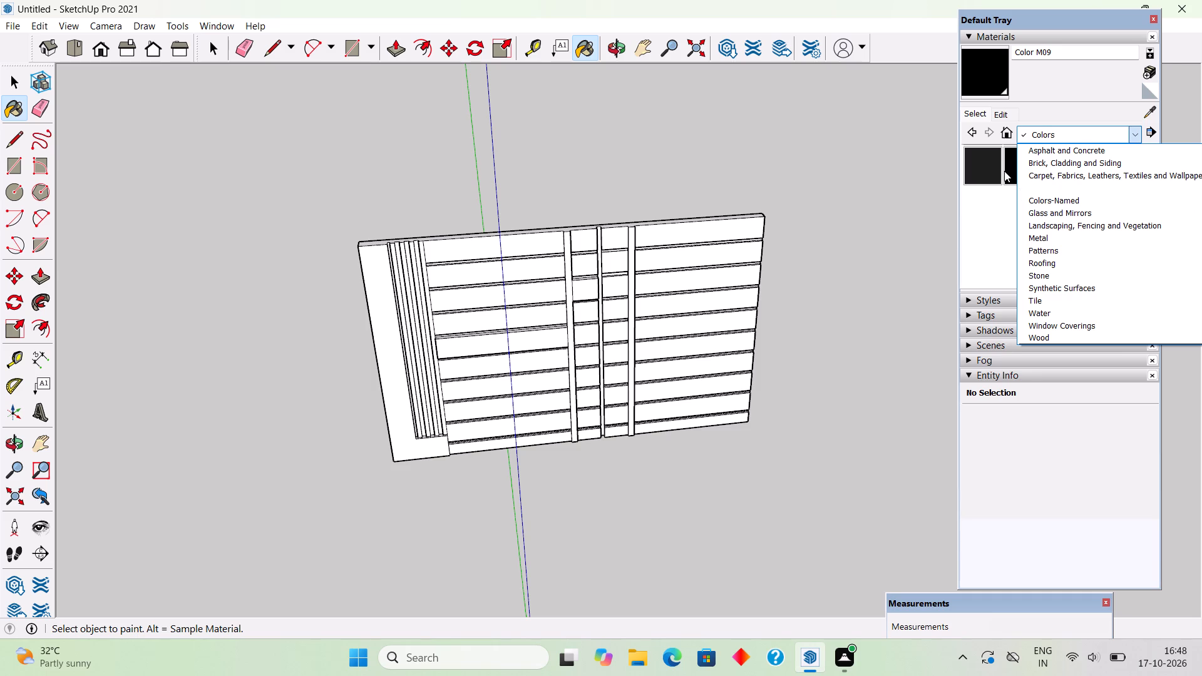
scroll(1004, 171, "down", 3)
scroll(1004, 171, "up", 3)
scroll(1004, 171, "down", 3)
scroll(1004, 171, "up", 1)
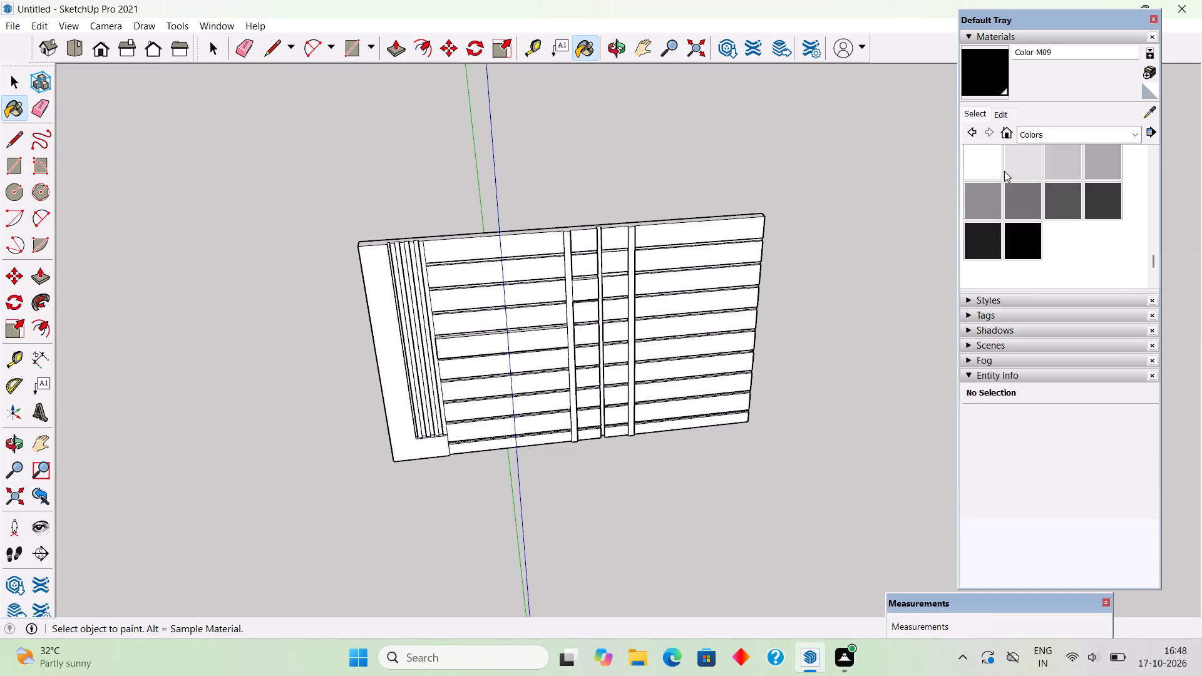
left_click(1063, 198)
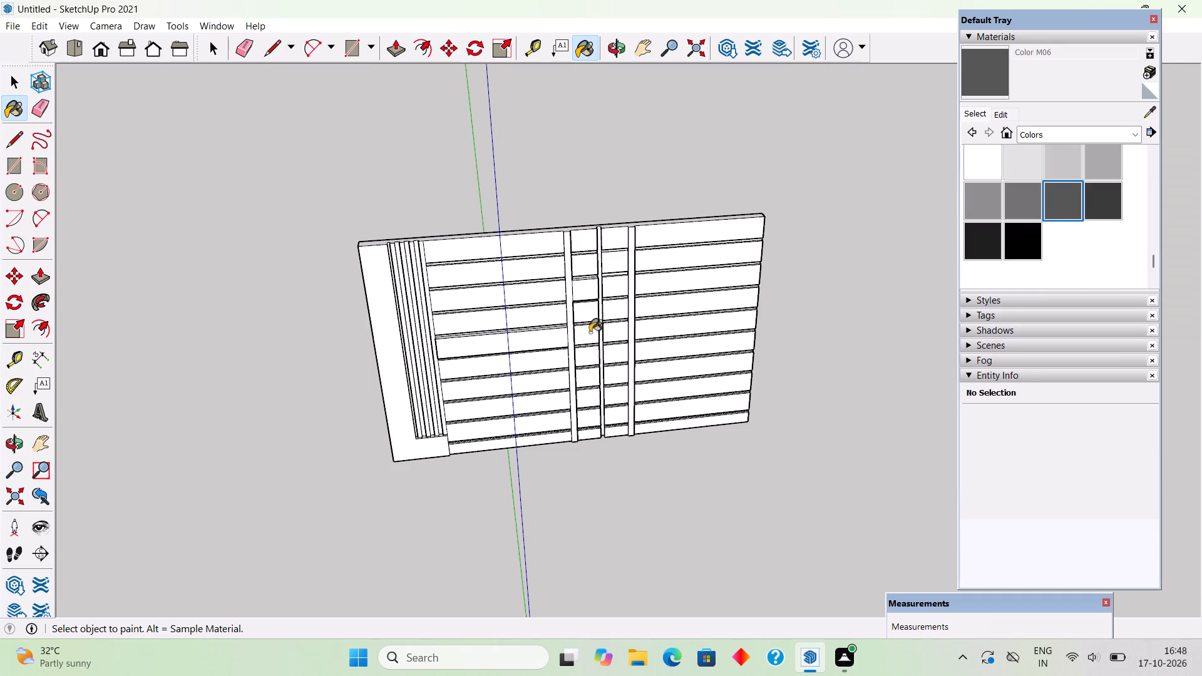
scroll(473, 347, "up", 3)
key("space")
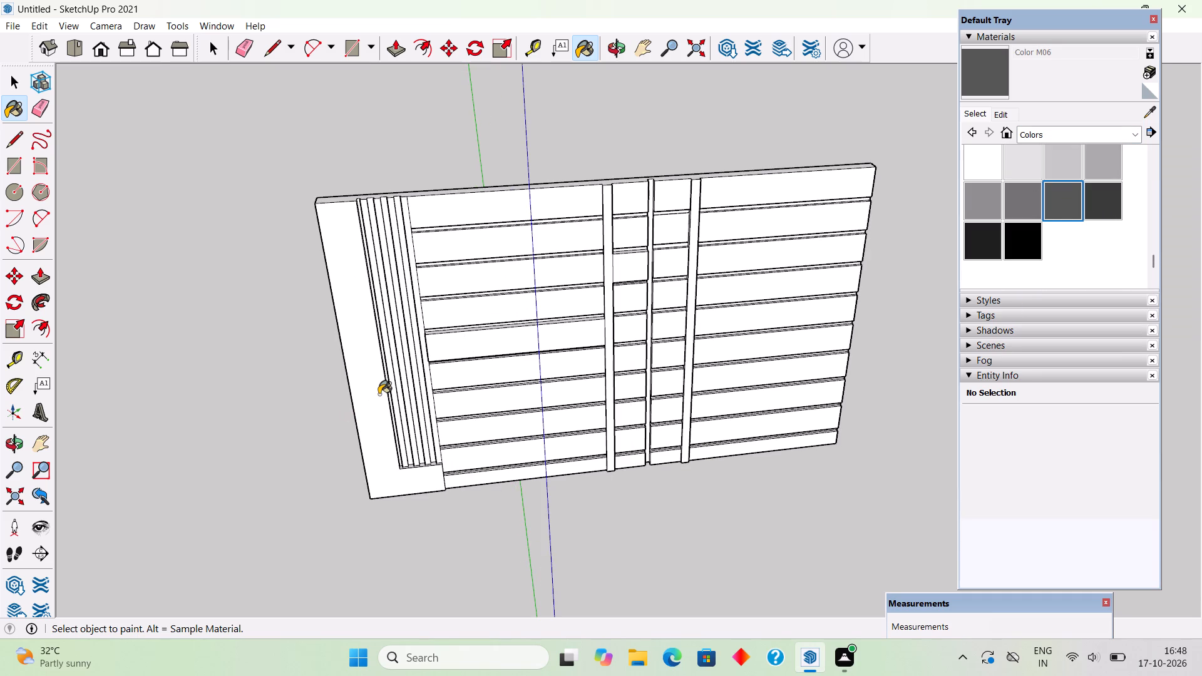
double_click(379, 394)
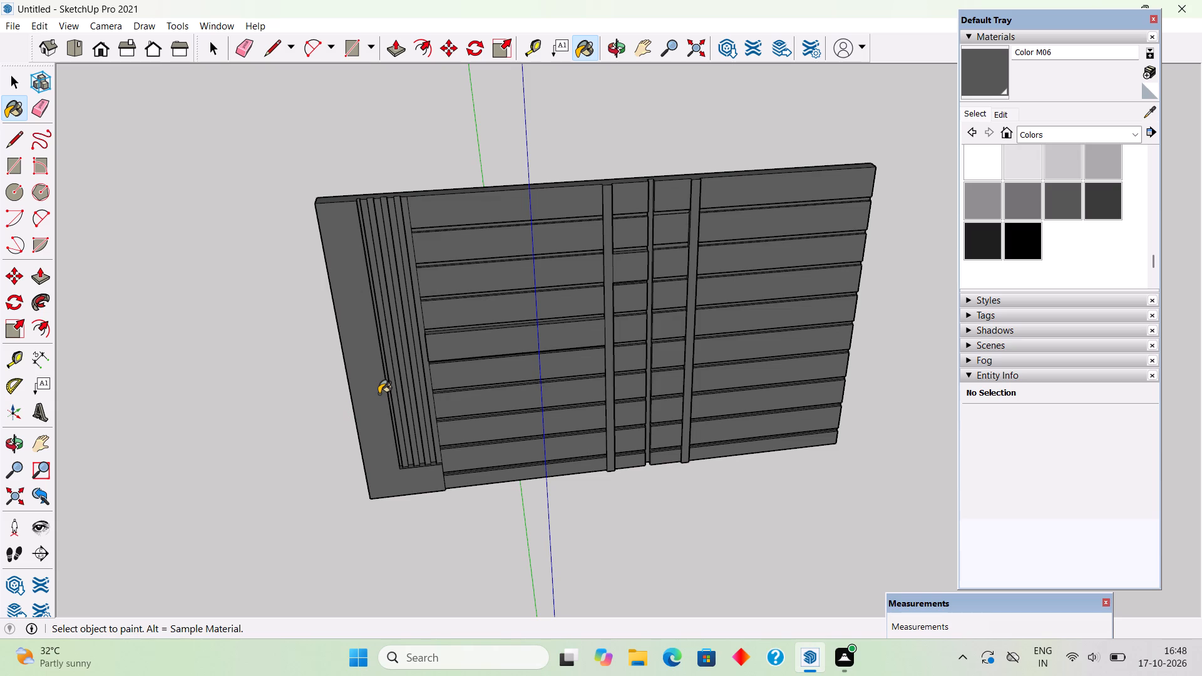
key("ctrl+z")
Open the infill panel group for editing and paint only the L-shaped border's front face with Color M06.
key("space")
triple_click(379, 394)
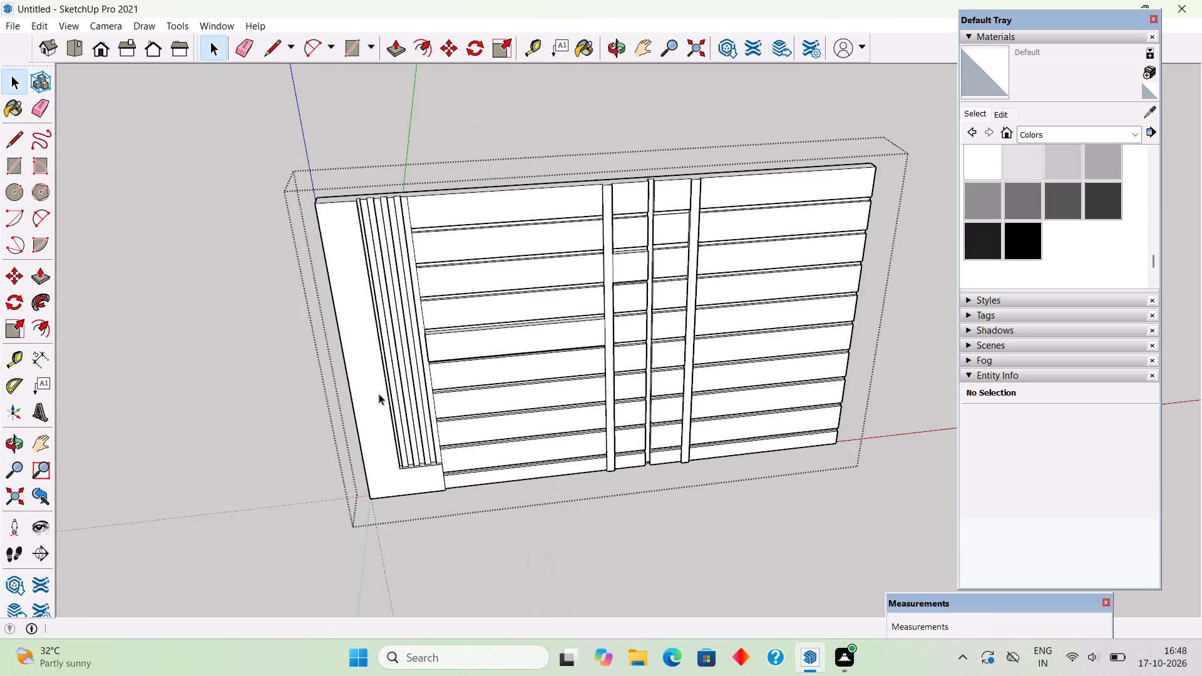
left_click(379, 394)
scroll(374, 395, "up", 4)
left_click(374, 393)
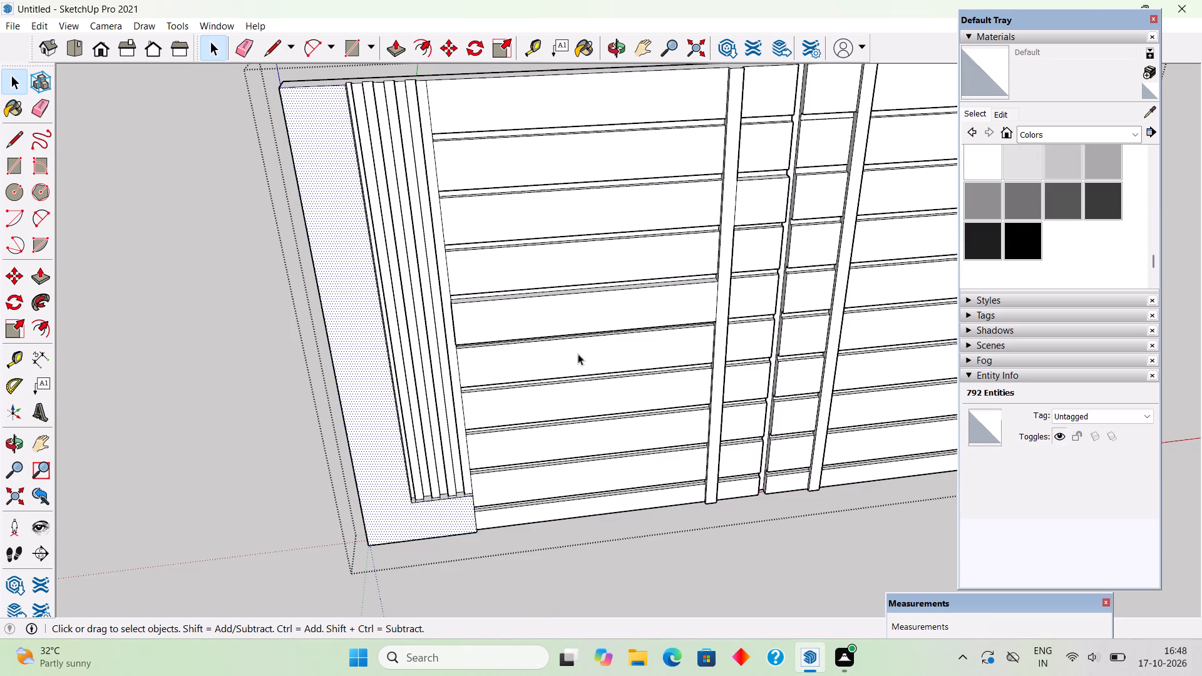
left_click(1072, 205)
left_click(374, 386)
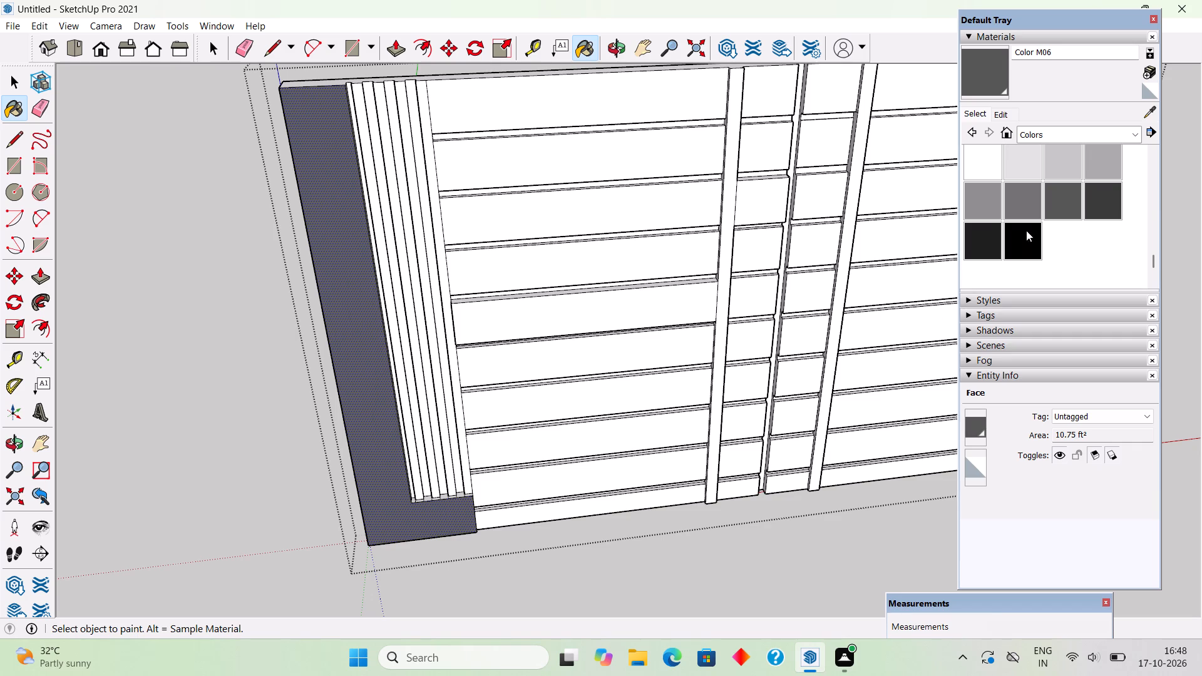
Paint the front faces of the four vertical slats beside the L-shaped border with Color M07.
left_click(1105, 195)
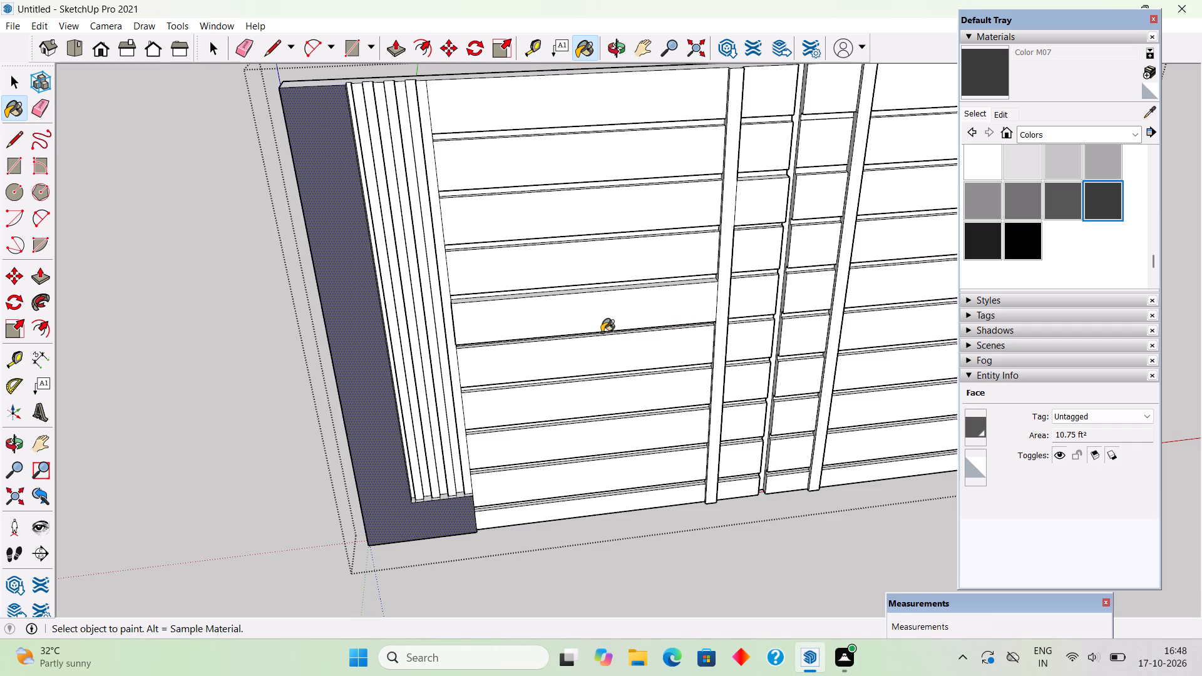
scroll(397, 334, "up", 5)
left_click(393, 342)
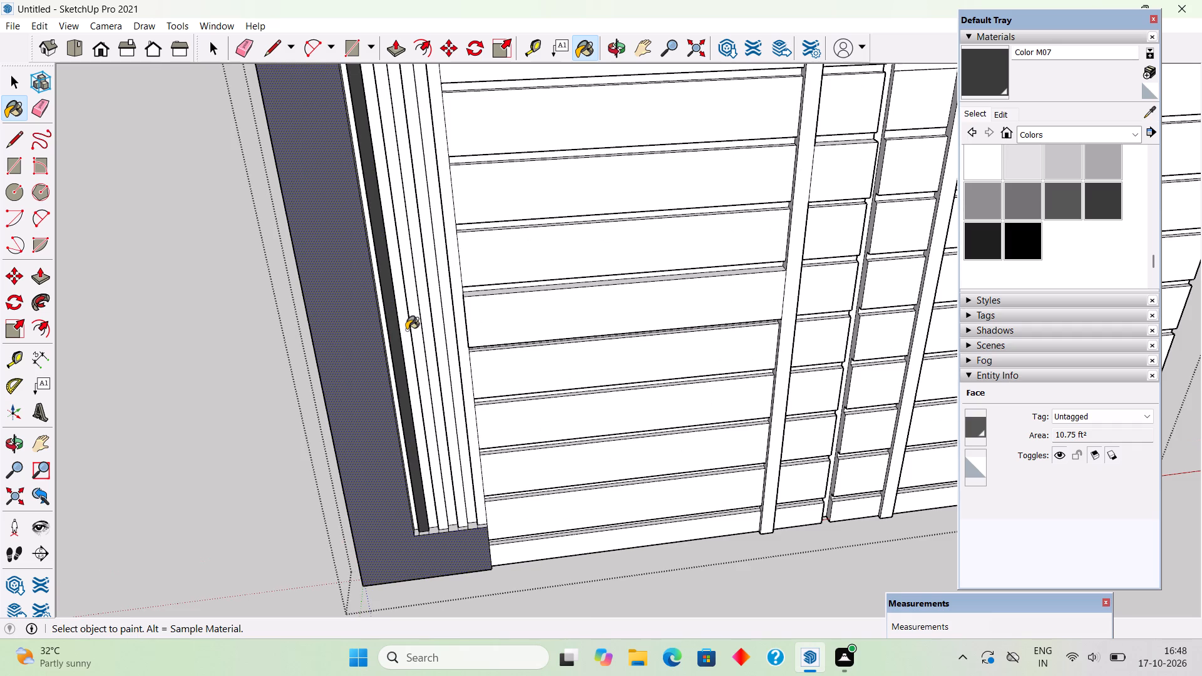
left_click(415, 325)
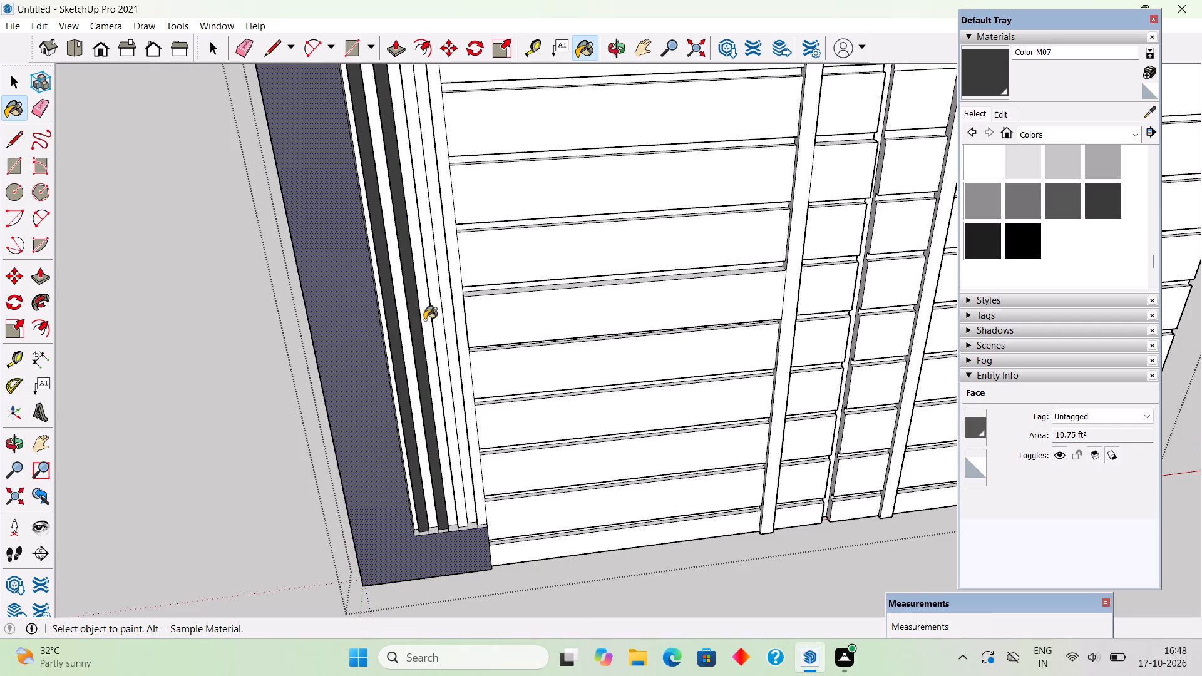
left_click(436, 315)
left_click(458, 314)
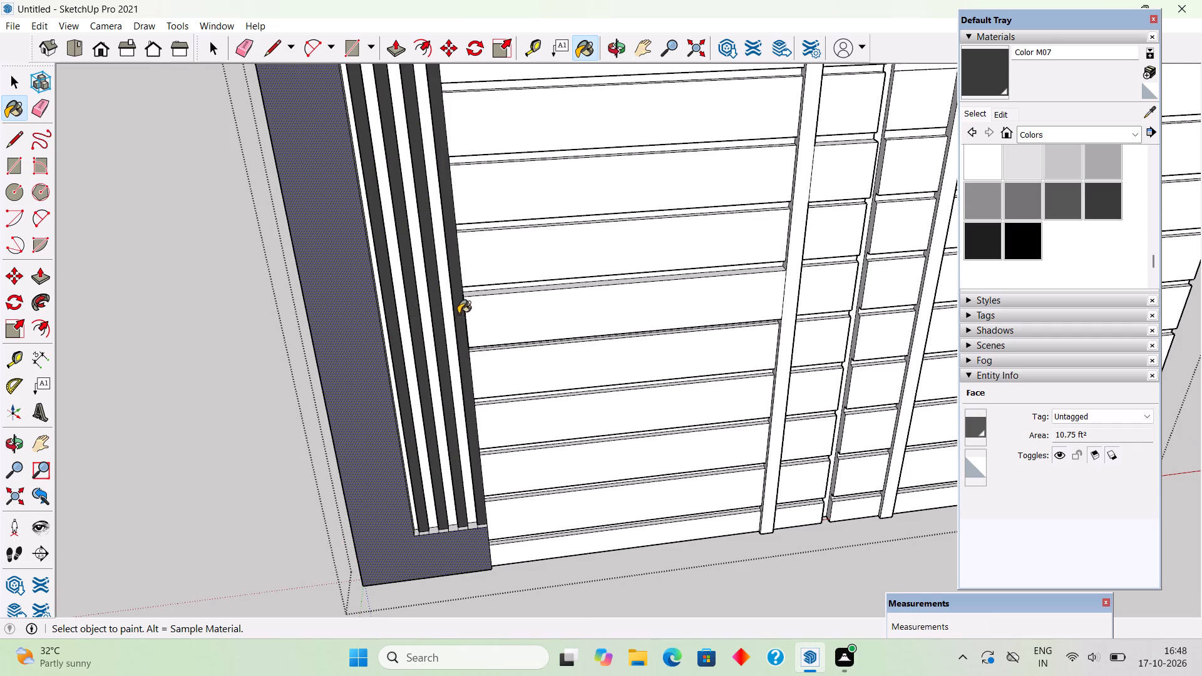
Paint the front faces of the third and first central vertical strips with Color M07, leaving the middle strip unpainted.
scroll(443, 349, "down", 5)
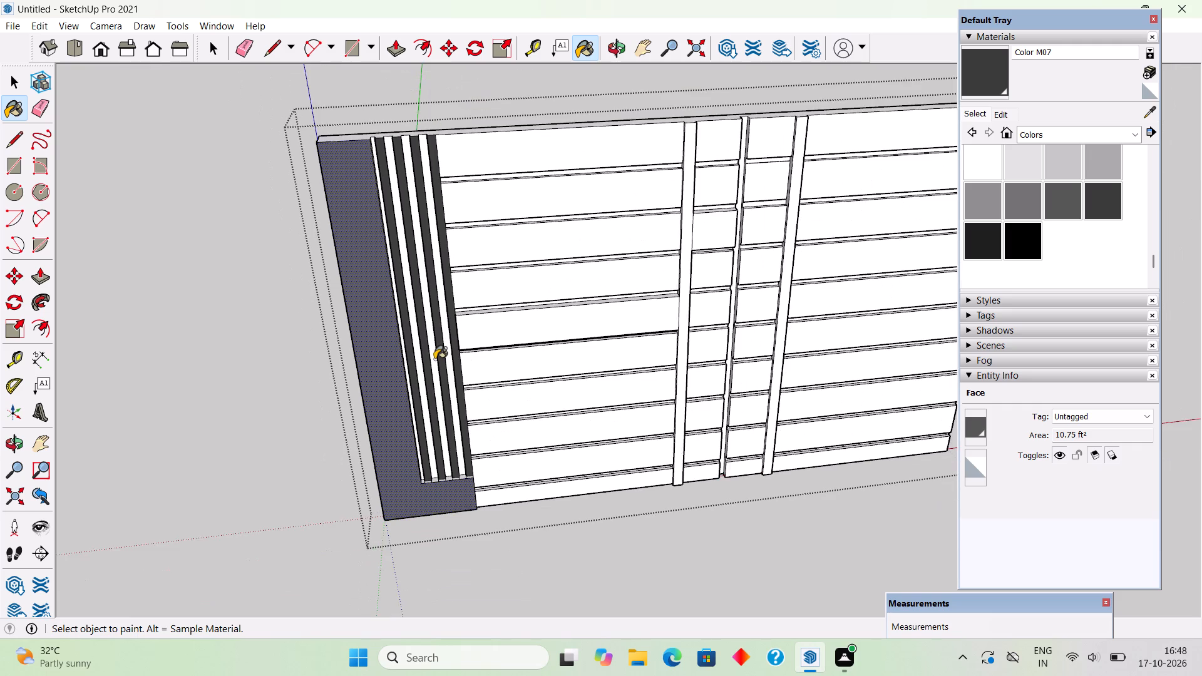
scroll(433, 361, "down", 3)
middle_click_drag(590, 394, 553, 220)
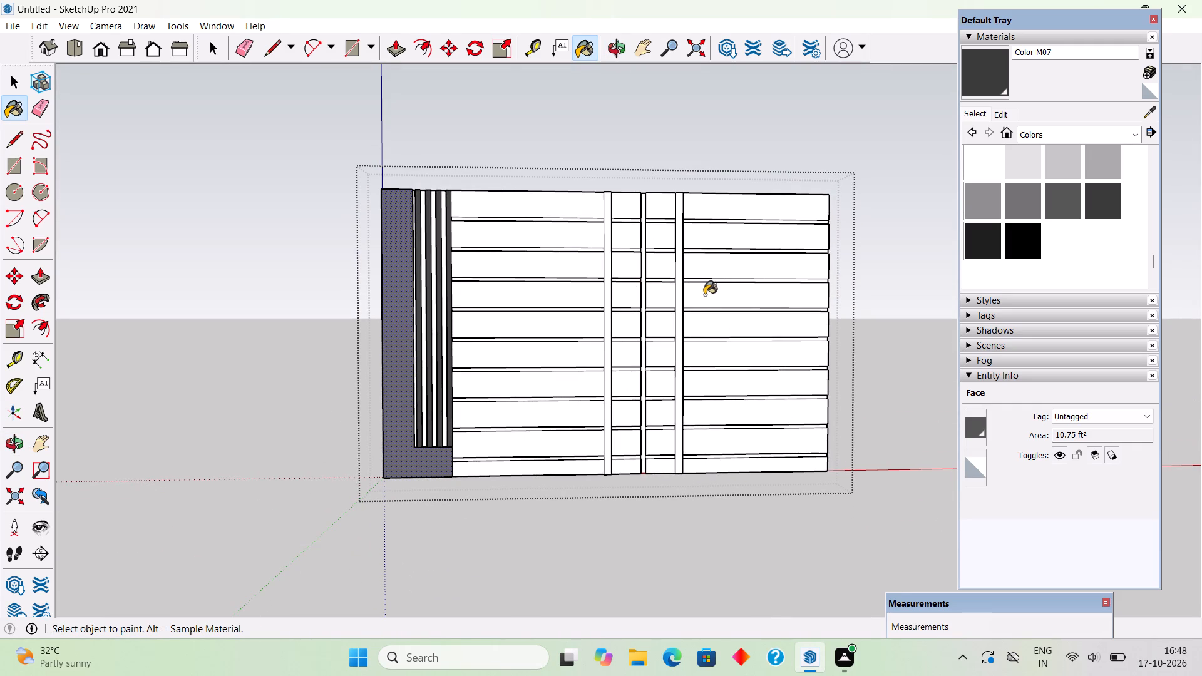
scroll(657, 306, "up", 3)
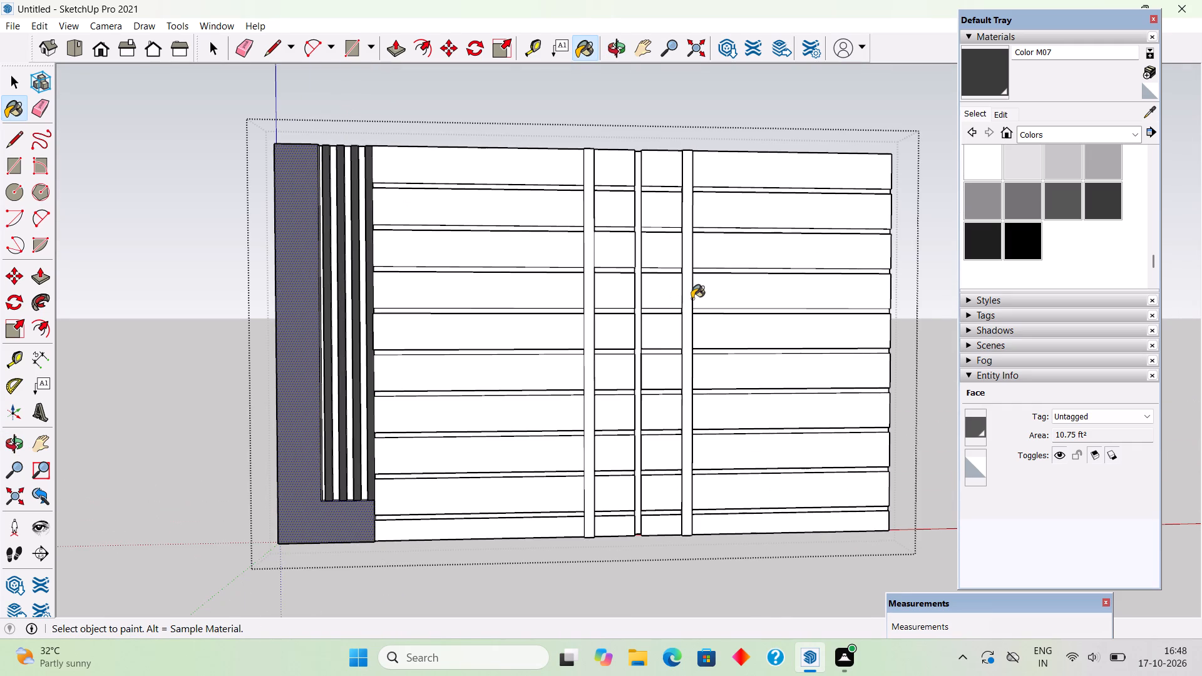
left_click(686, 307)
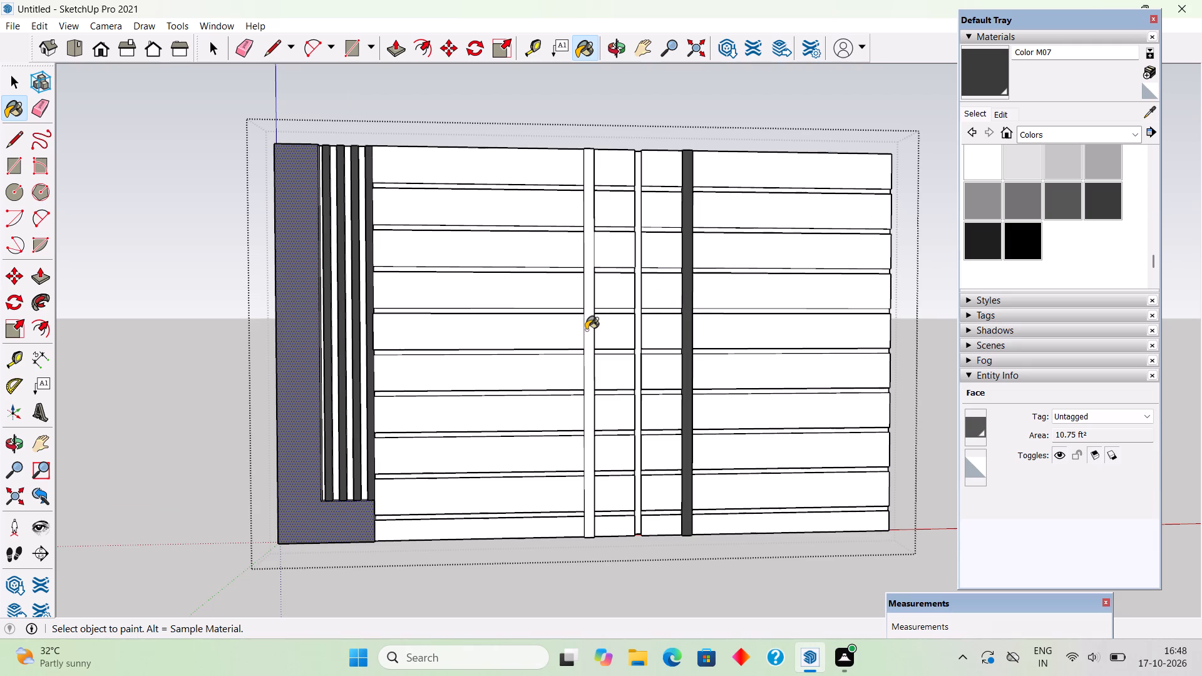
left_click(586, 330)
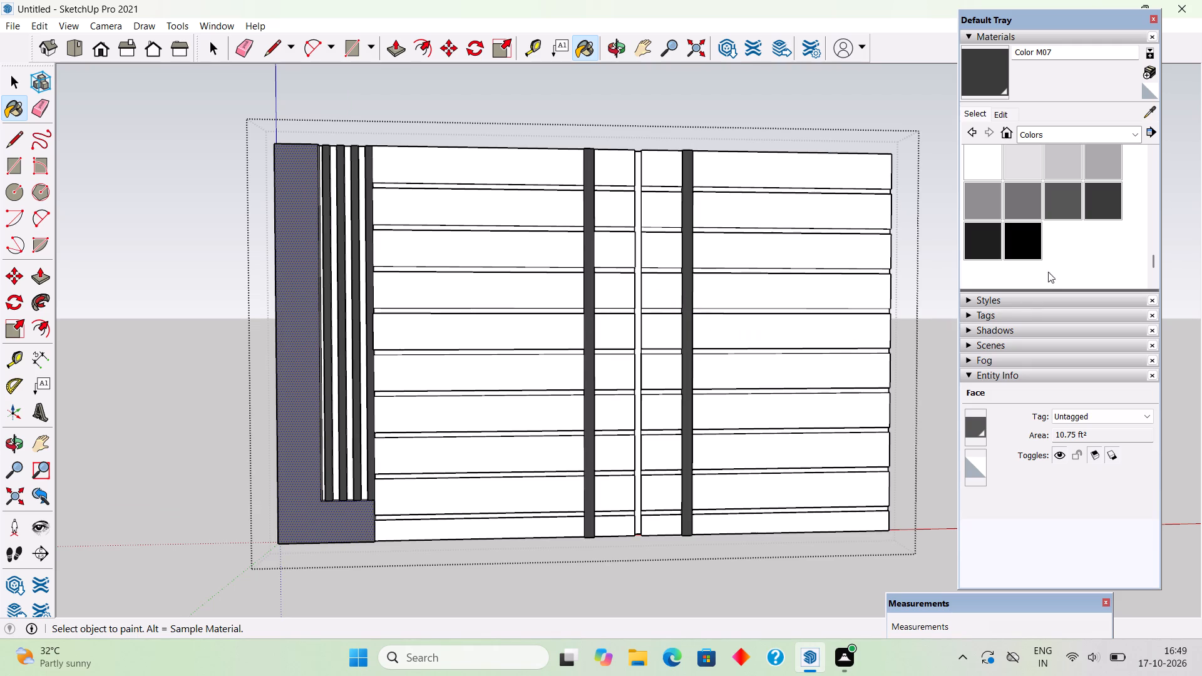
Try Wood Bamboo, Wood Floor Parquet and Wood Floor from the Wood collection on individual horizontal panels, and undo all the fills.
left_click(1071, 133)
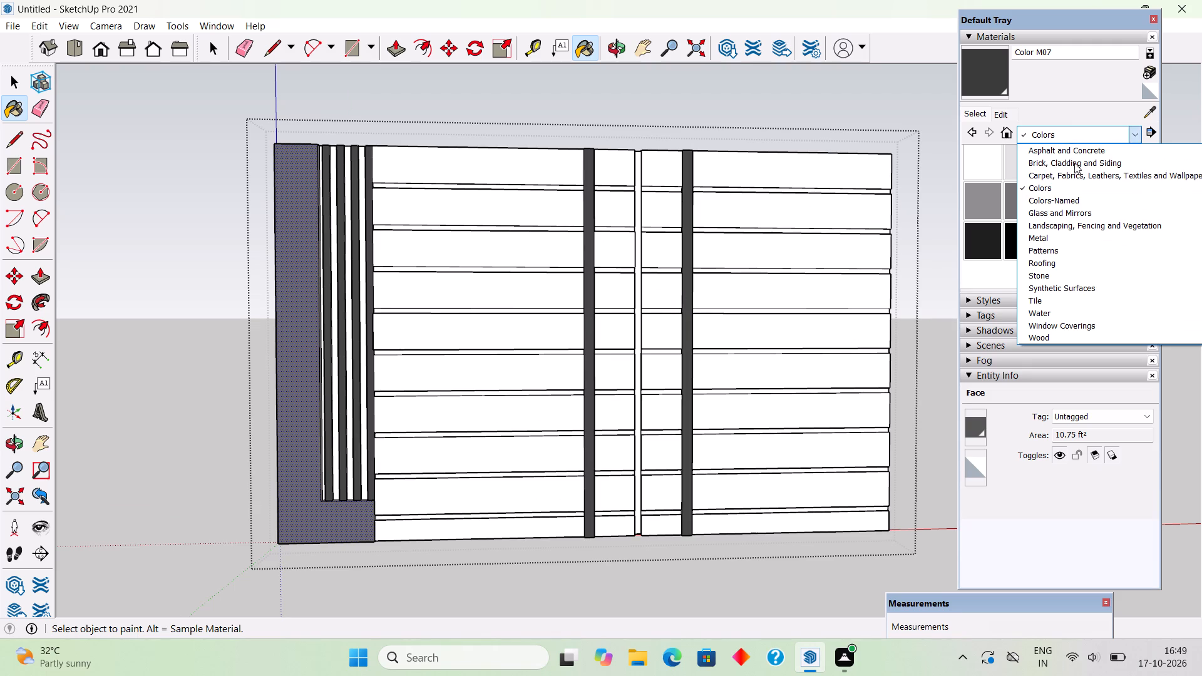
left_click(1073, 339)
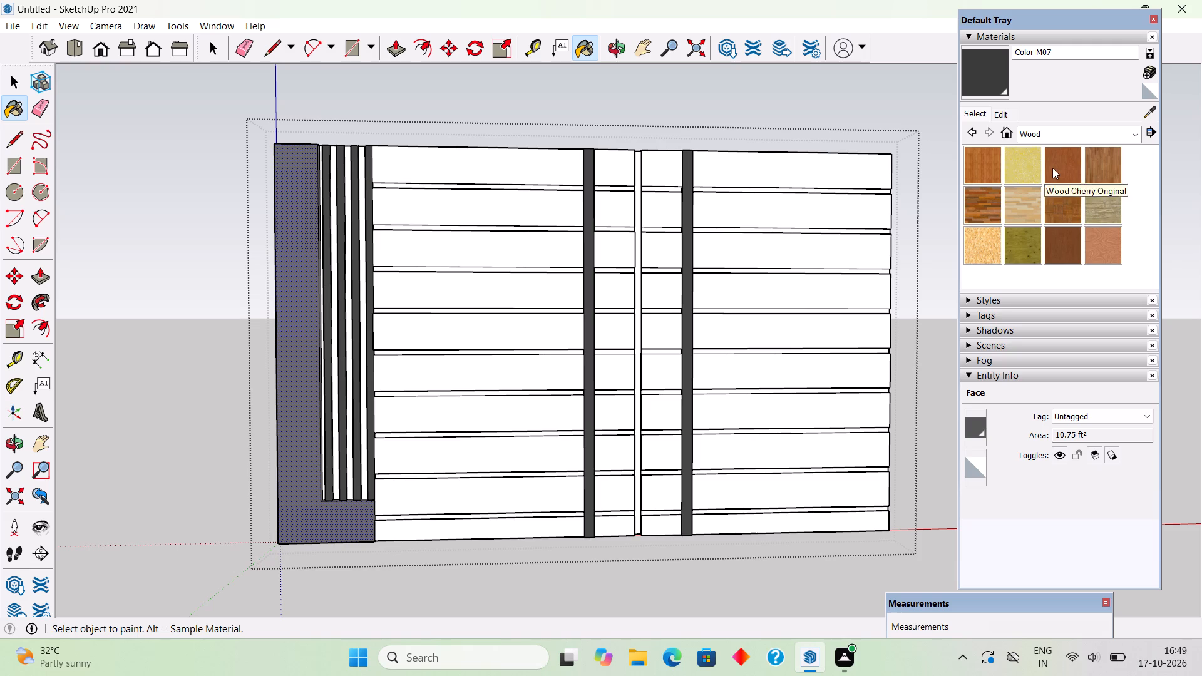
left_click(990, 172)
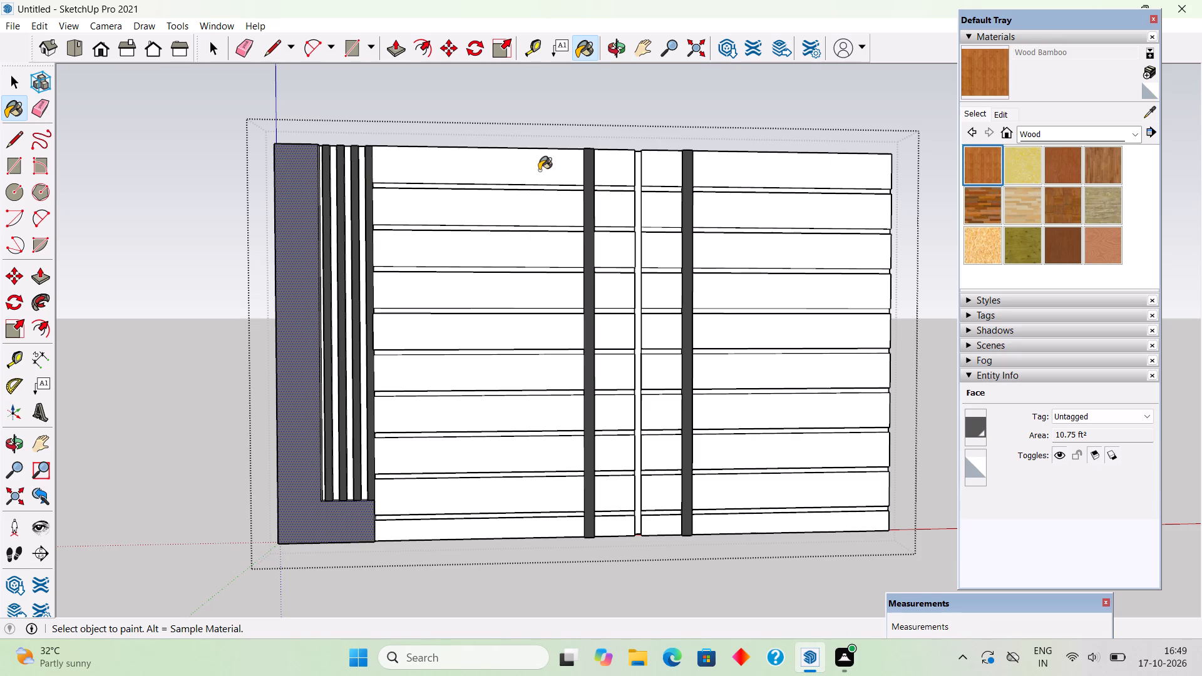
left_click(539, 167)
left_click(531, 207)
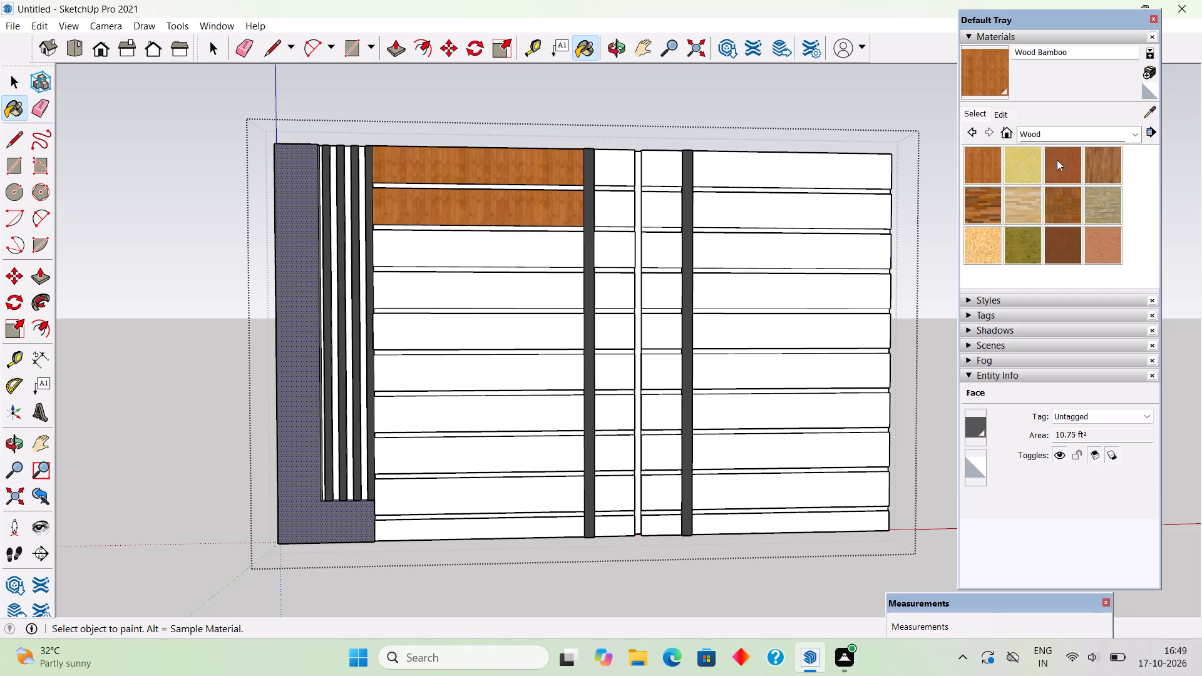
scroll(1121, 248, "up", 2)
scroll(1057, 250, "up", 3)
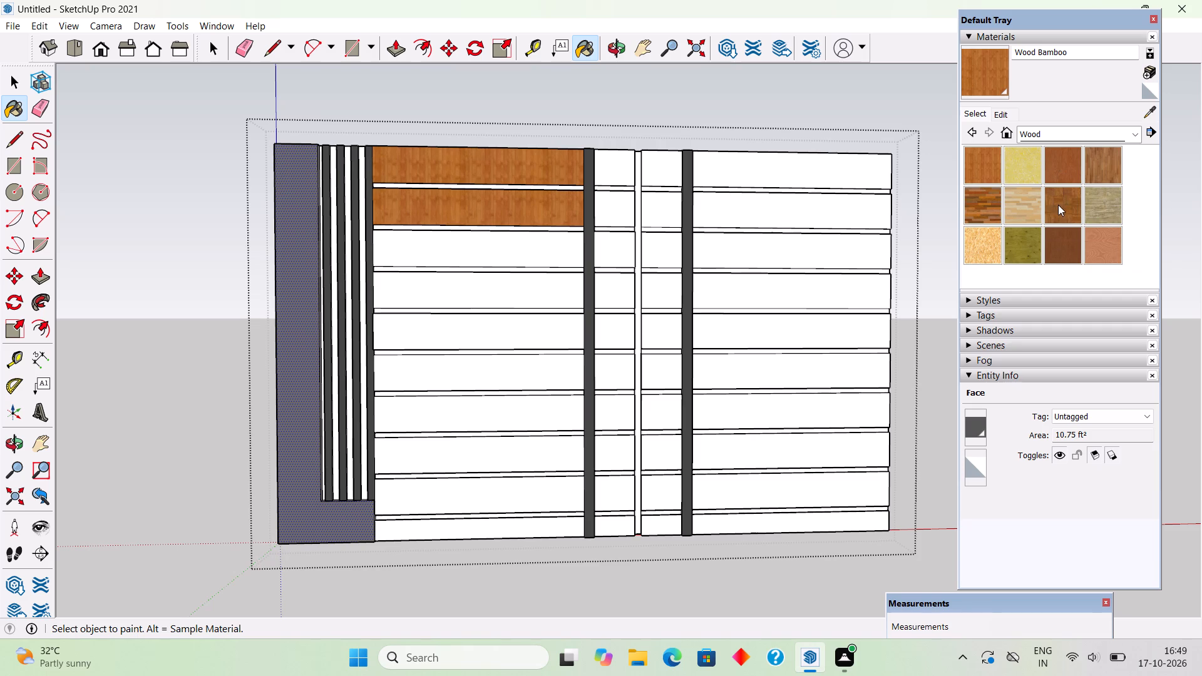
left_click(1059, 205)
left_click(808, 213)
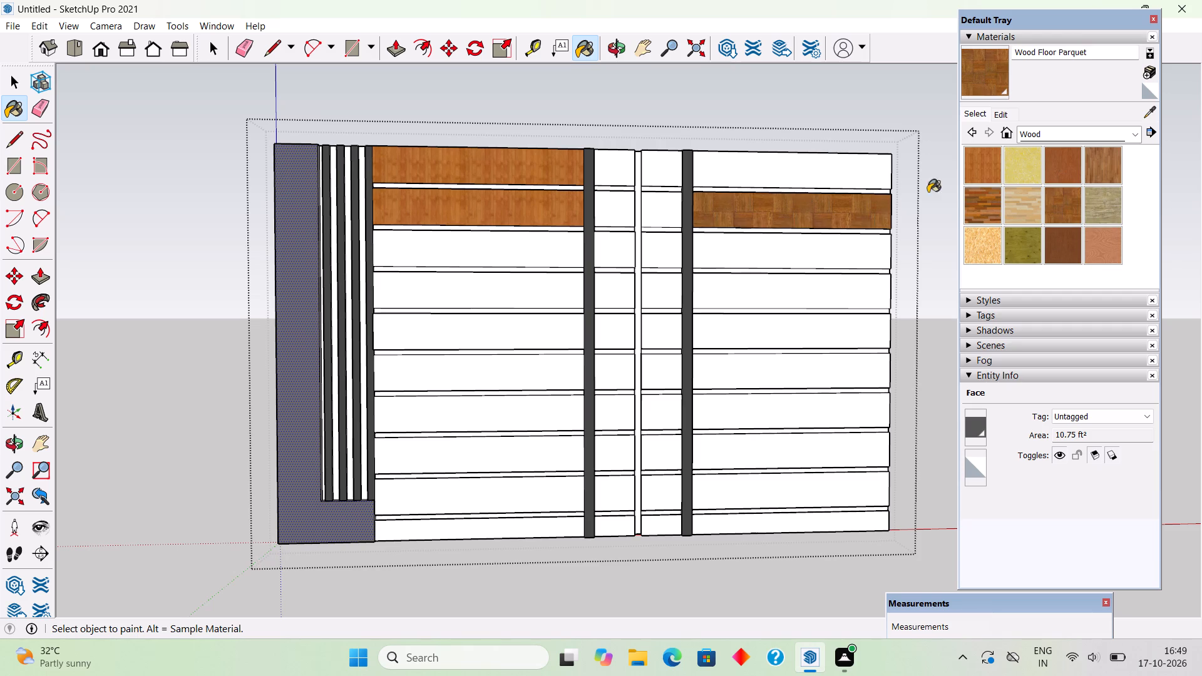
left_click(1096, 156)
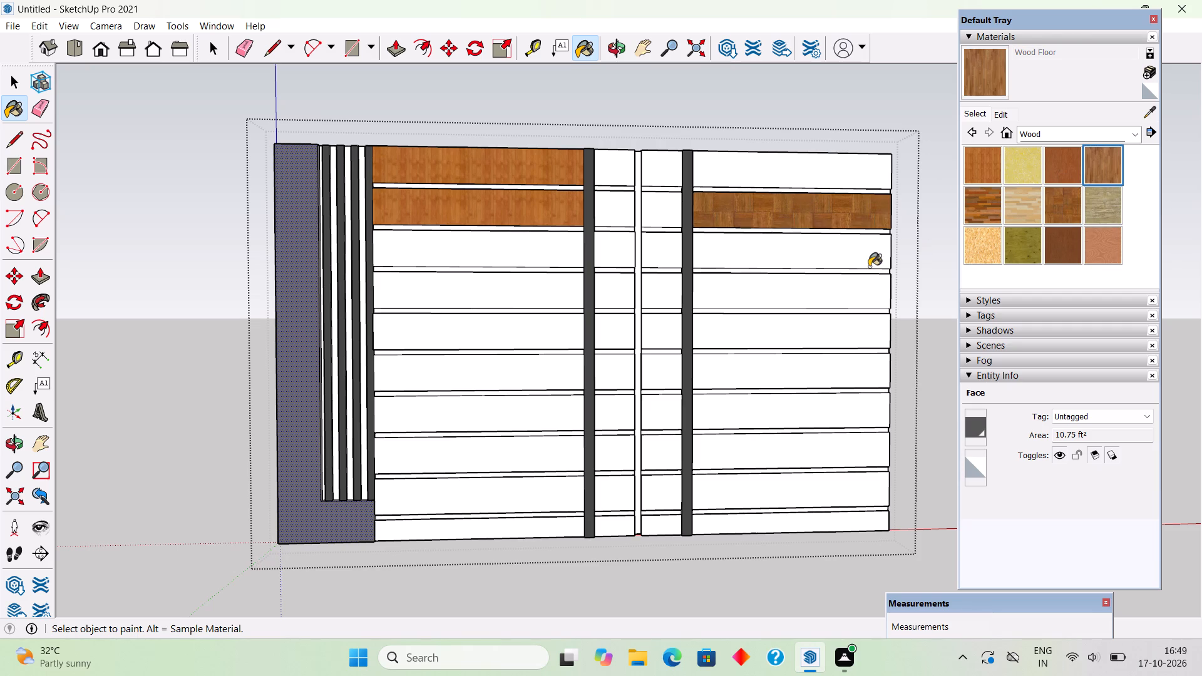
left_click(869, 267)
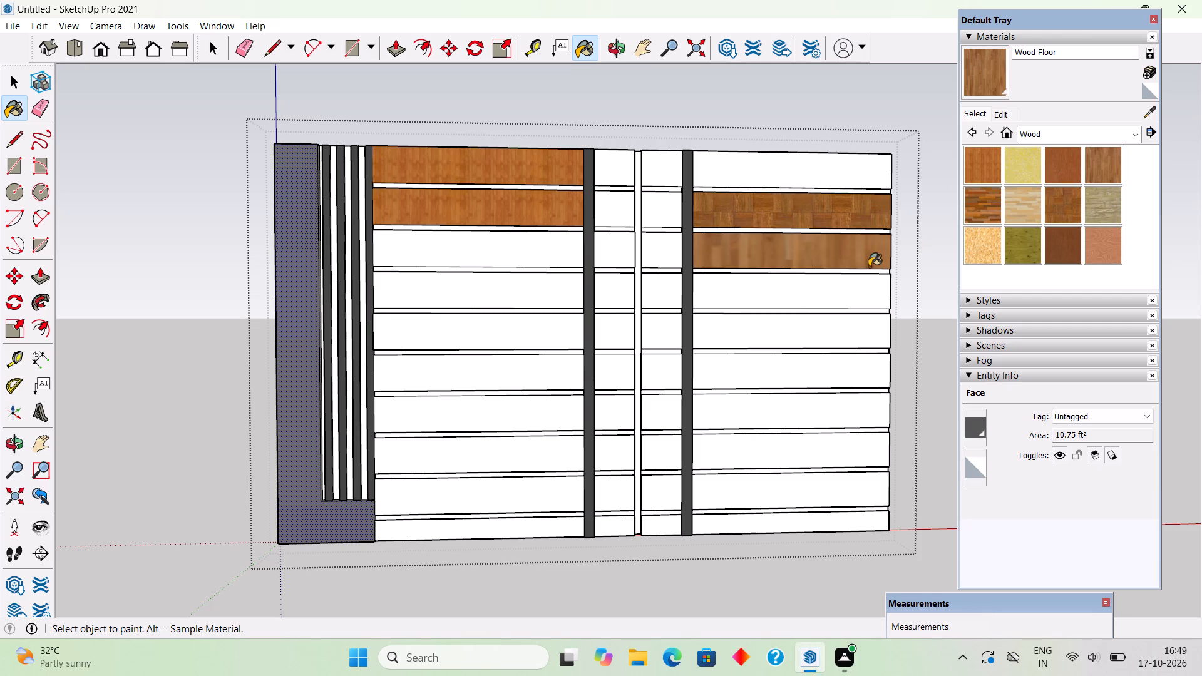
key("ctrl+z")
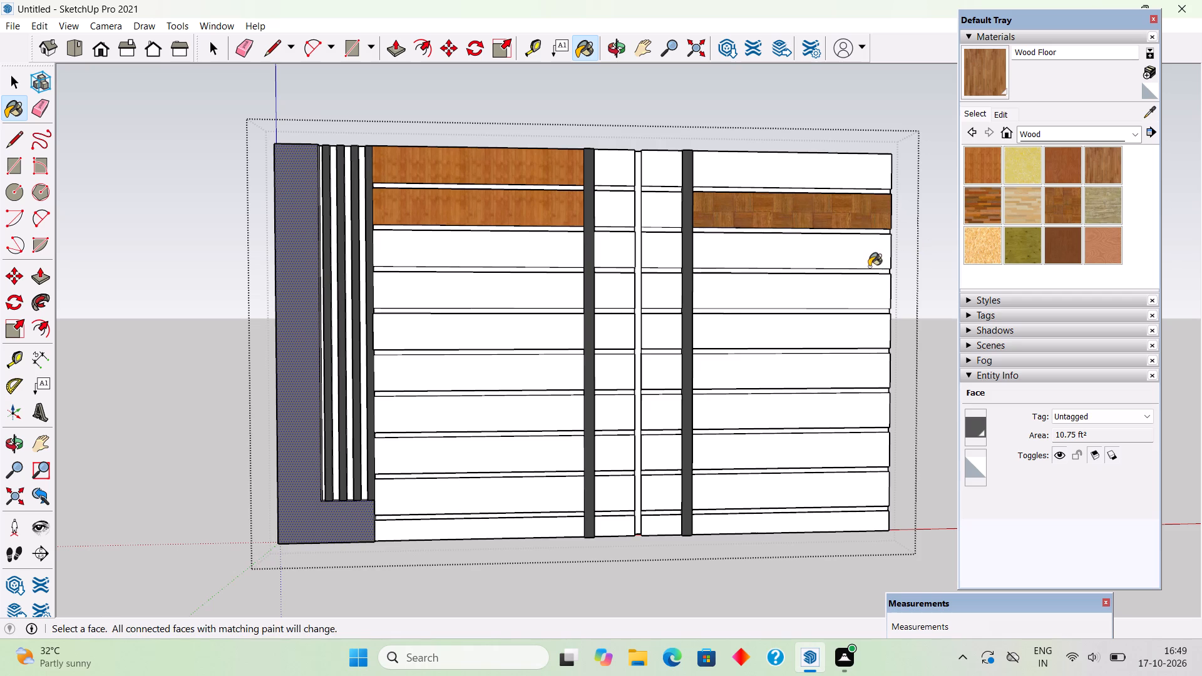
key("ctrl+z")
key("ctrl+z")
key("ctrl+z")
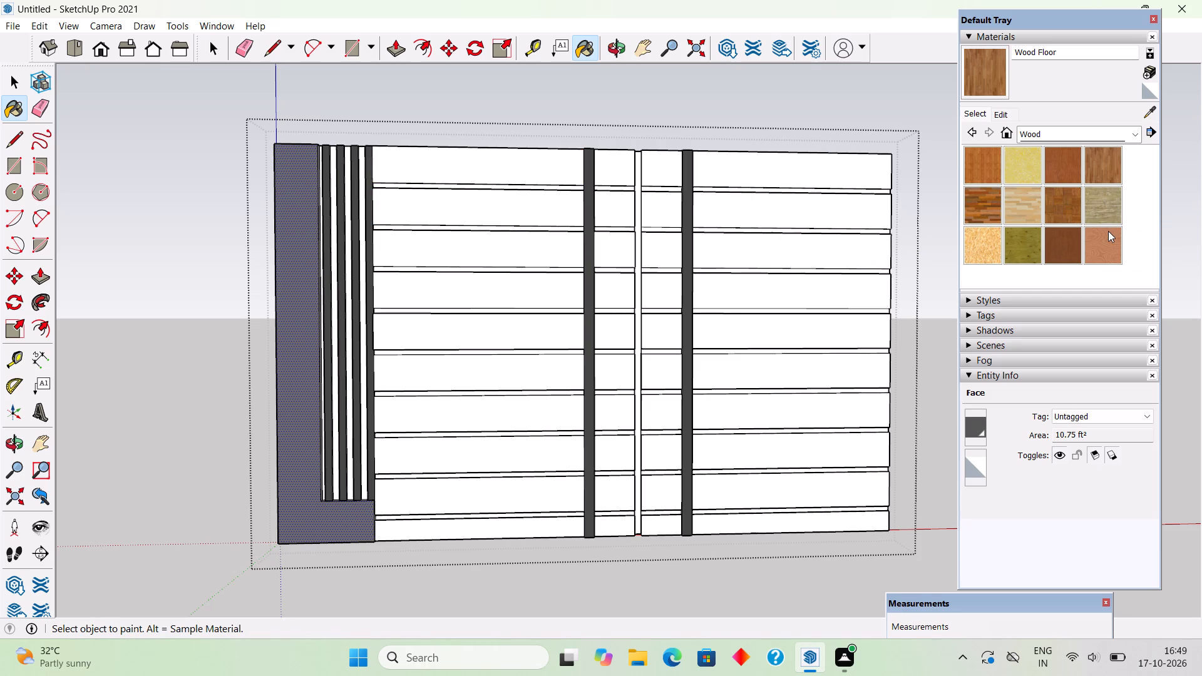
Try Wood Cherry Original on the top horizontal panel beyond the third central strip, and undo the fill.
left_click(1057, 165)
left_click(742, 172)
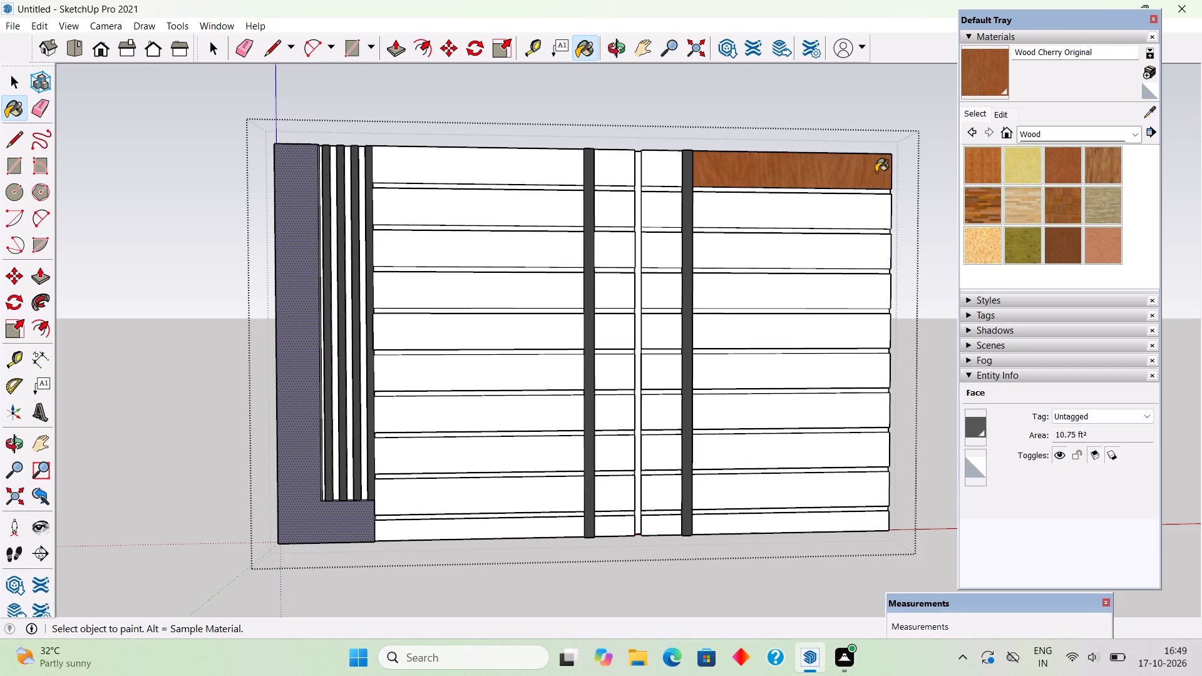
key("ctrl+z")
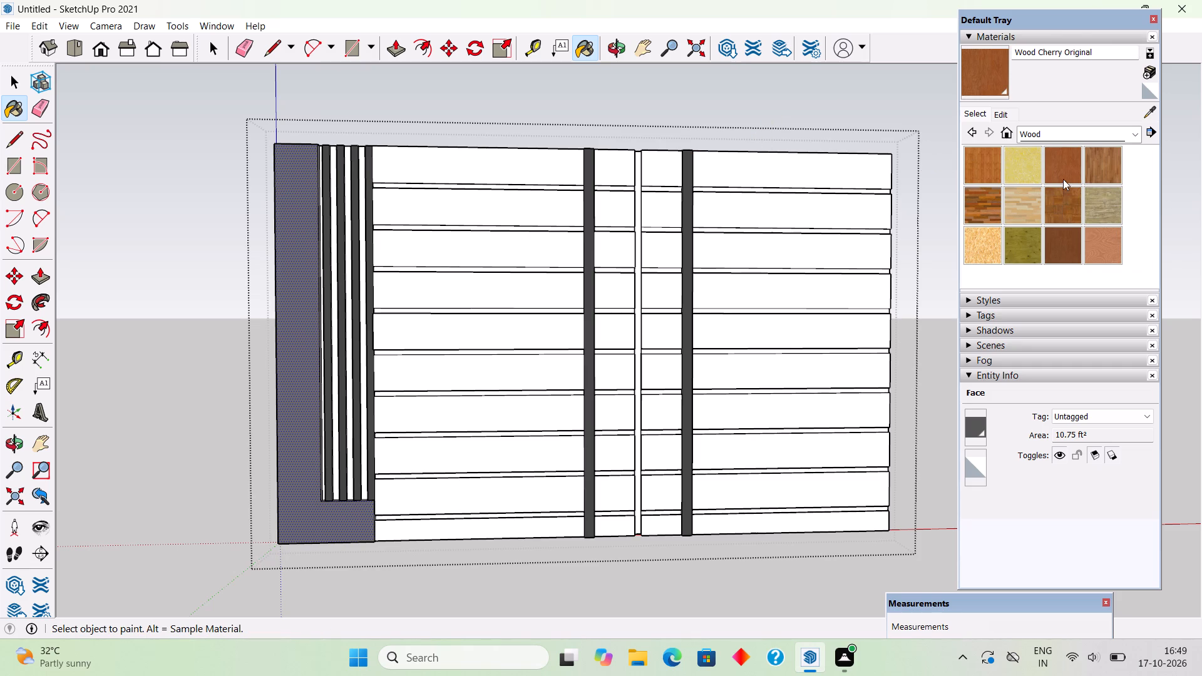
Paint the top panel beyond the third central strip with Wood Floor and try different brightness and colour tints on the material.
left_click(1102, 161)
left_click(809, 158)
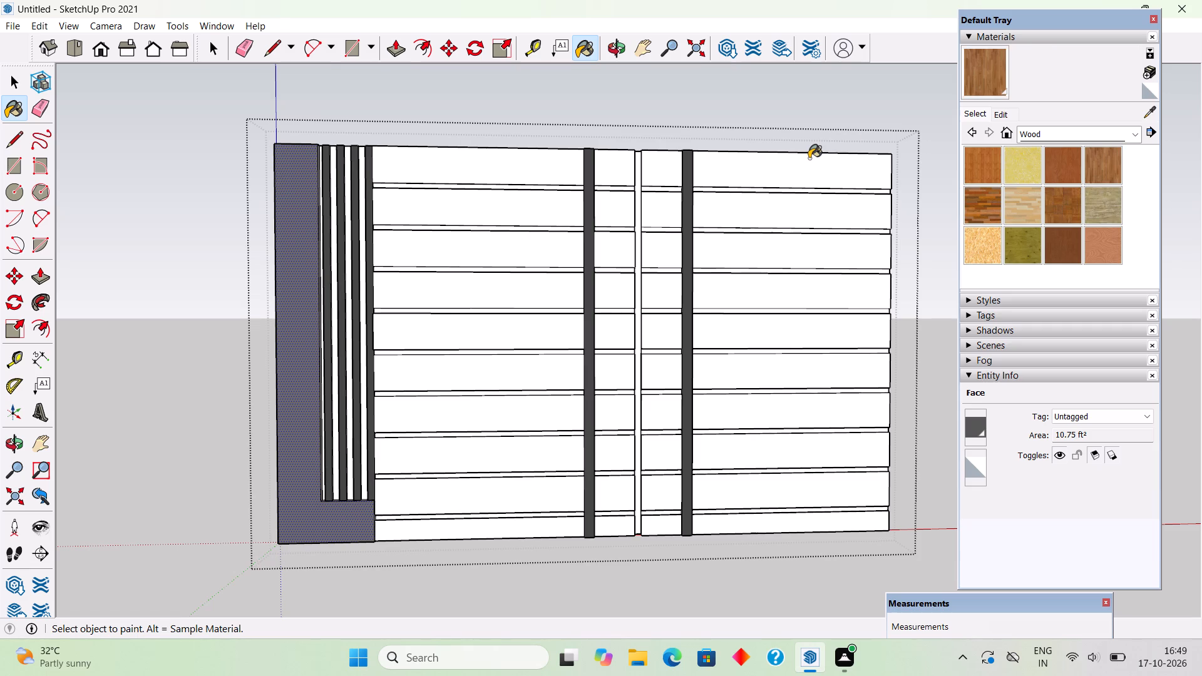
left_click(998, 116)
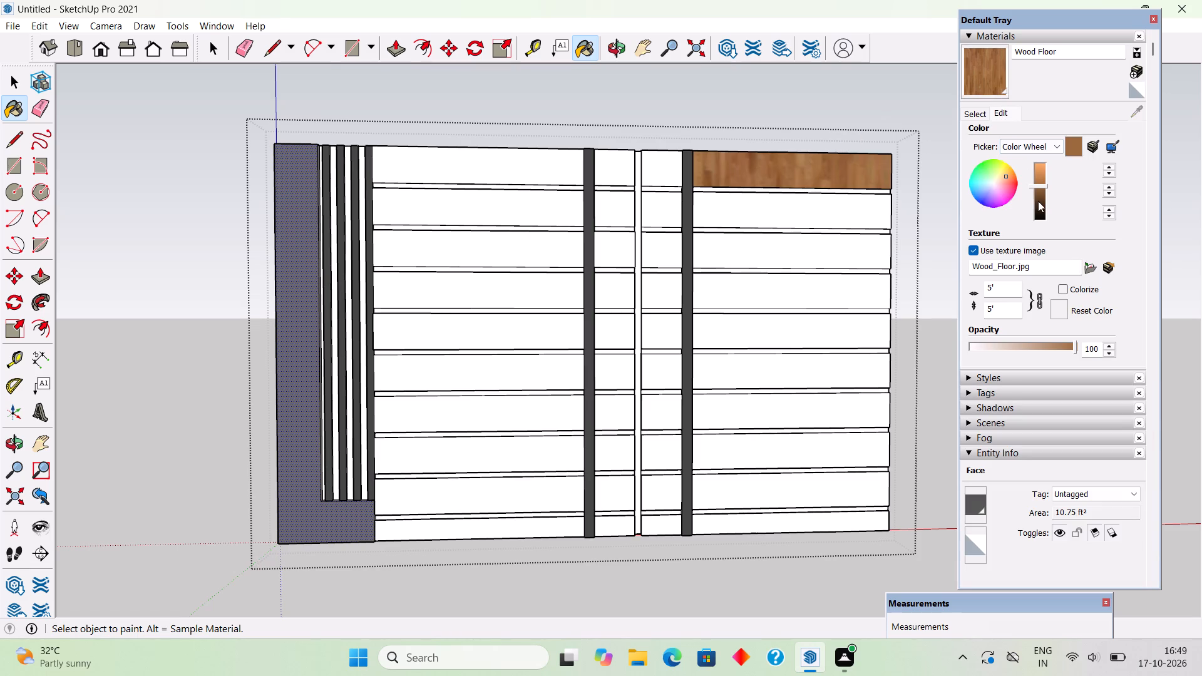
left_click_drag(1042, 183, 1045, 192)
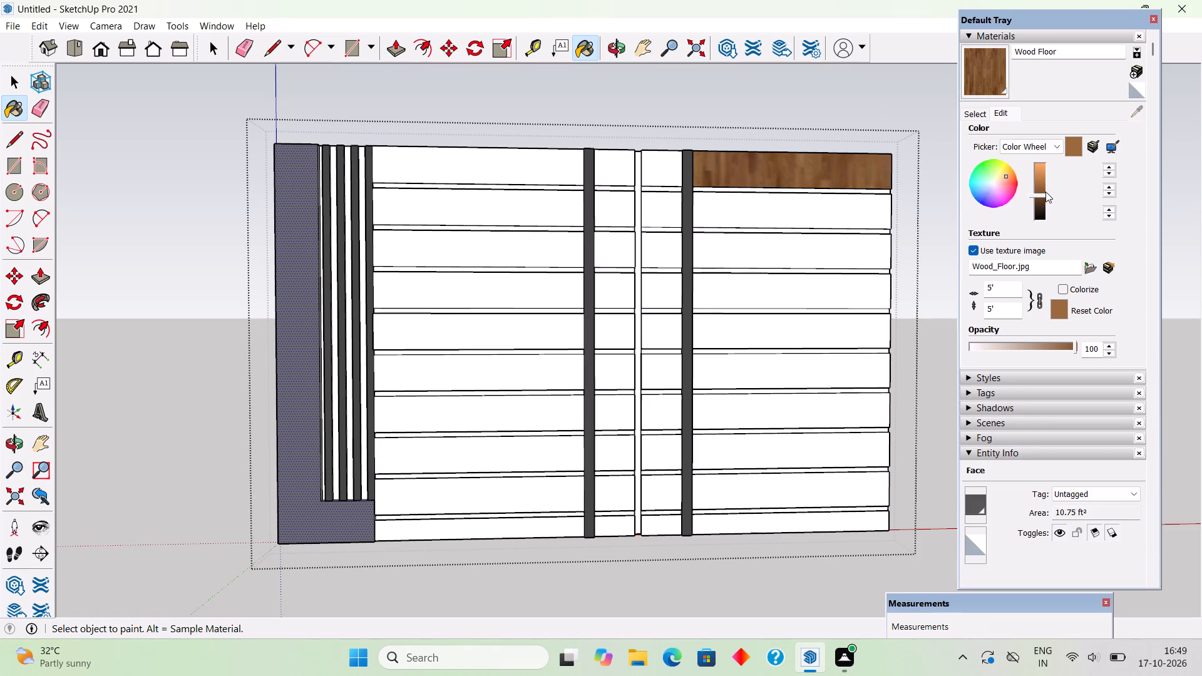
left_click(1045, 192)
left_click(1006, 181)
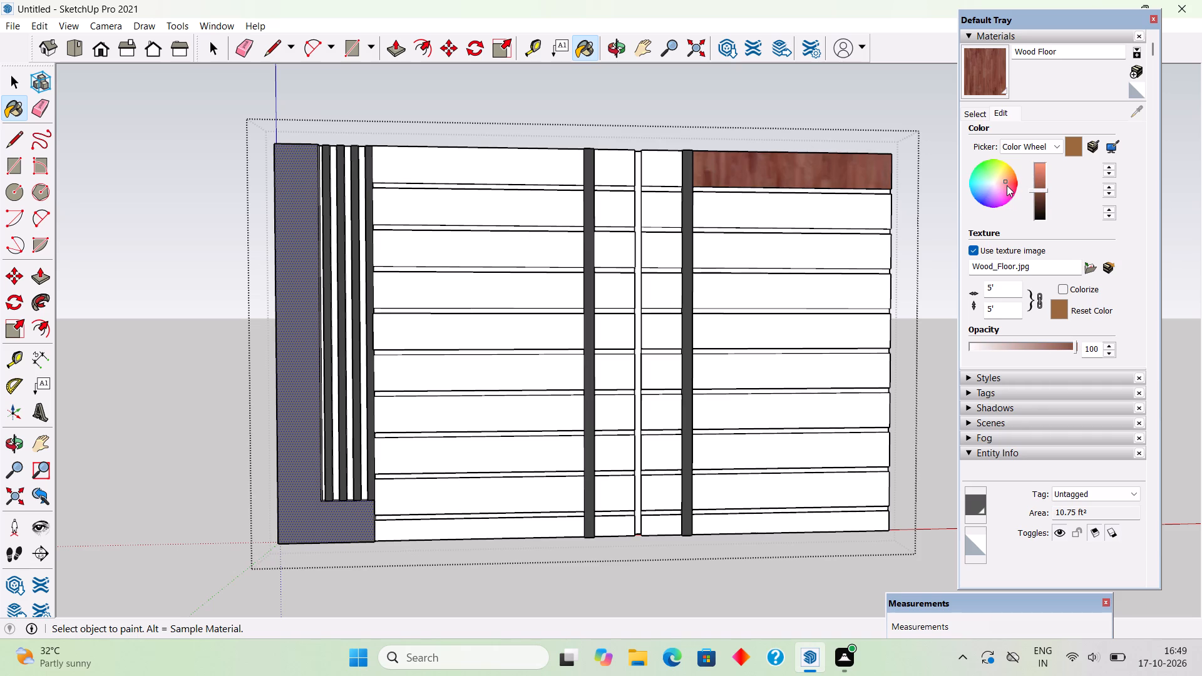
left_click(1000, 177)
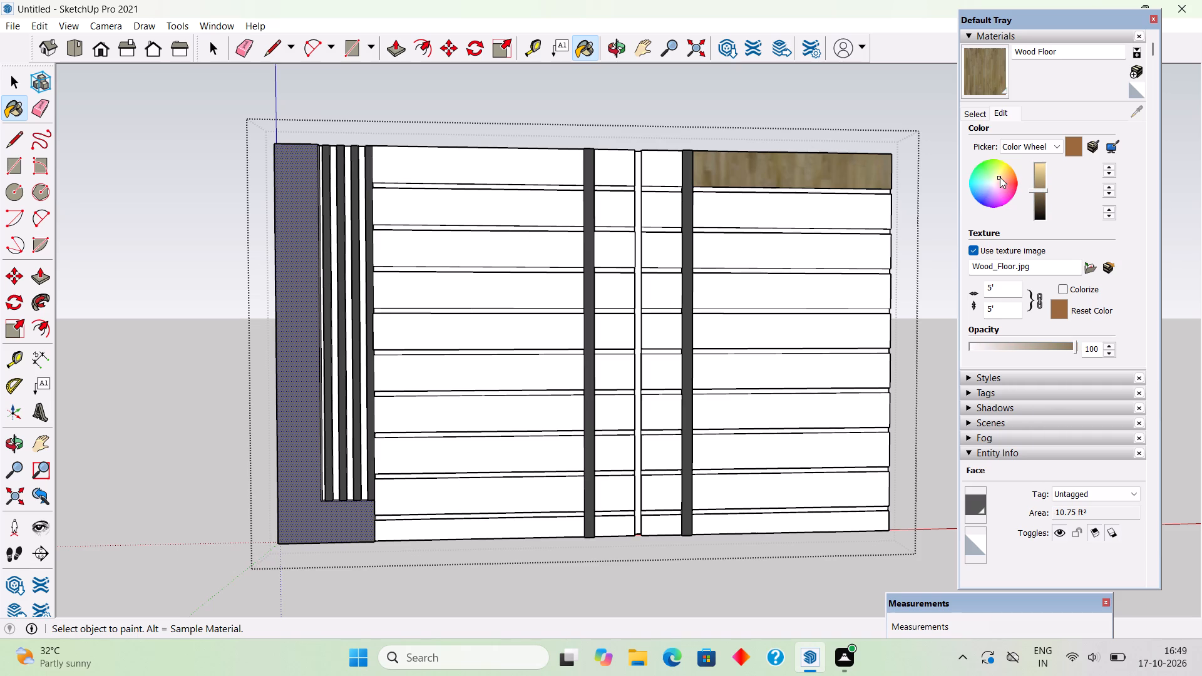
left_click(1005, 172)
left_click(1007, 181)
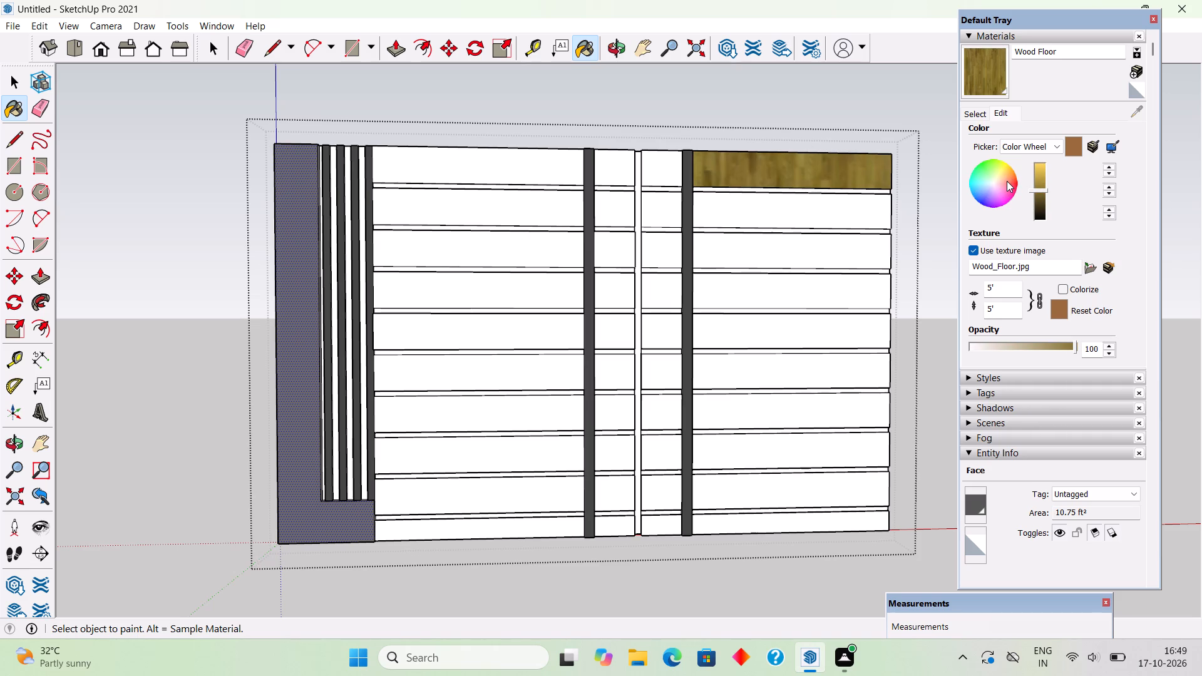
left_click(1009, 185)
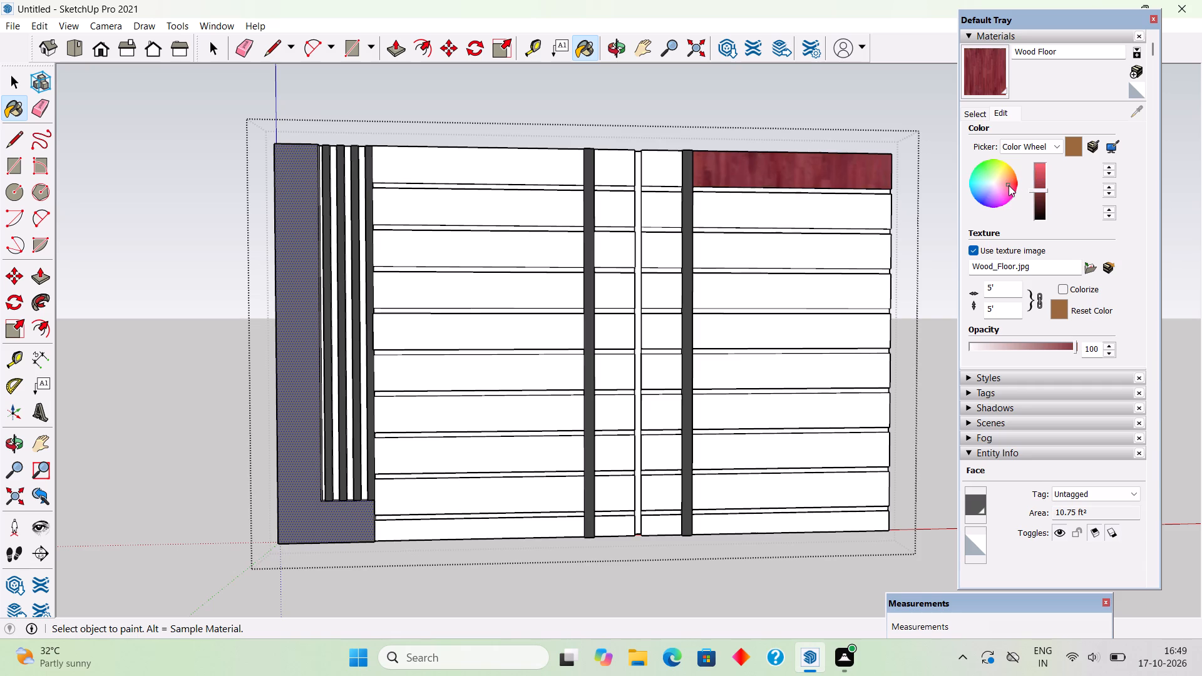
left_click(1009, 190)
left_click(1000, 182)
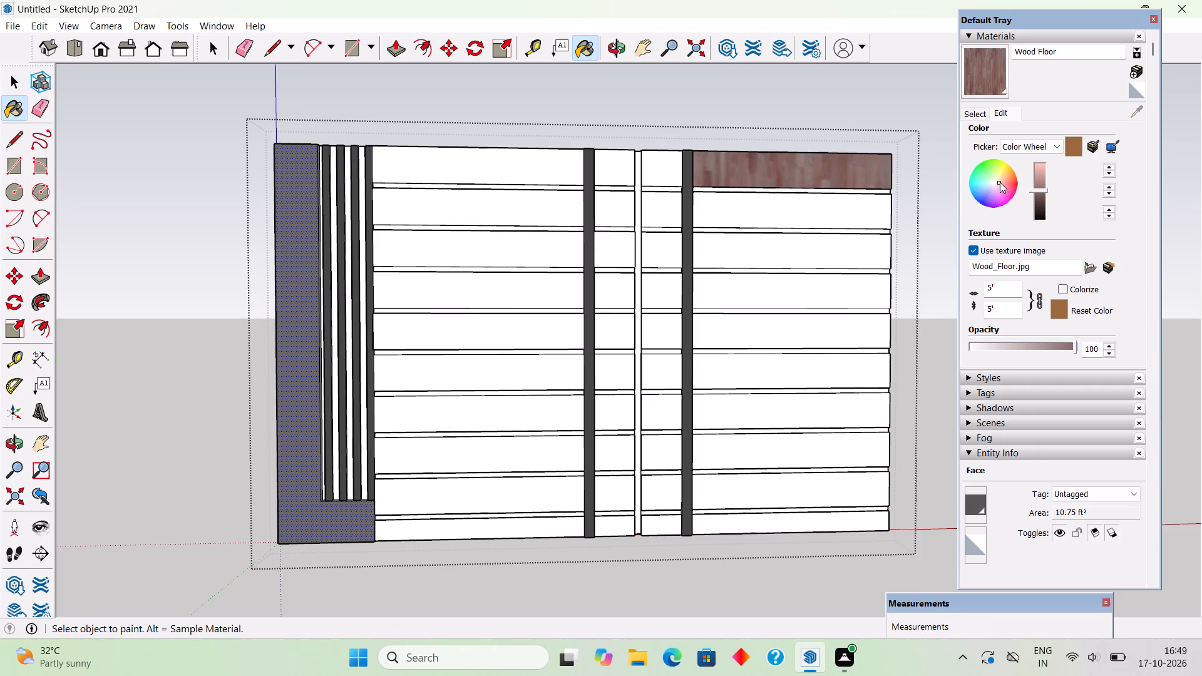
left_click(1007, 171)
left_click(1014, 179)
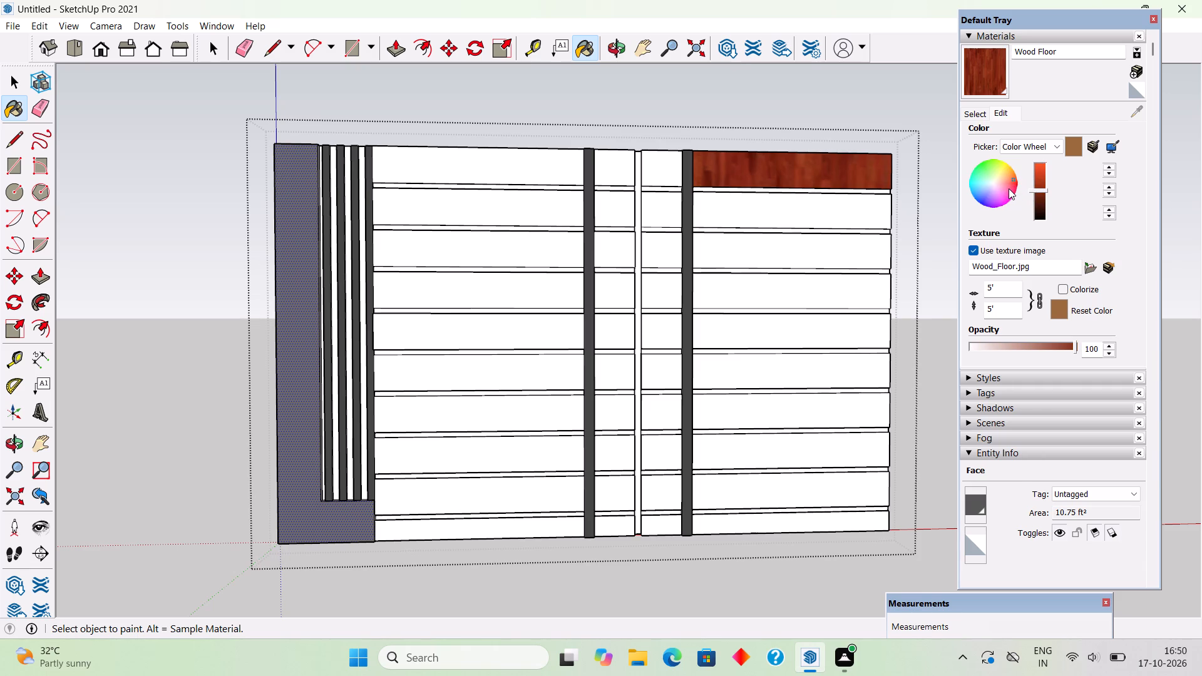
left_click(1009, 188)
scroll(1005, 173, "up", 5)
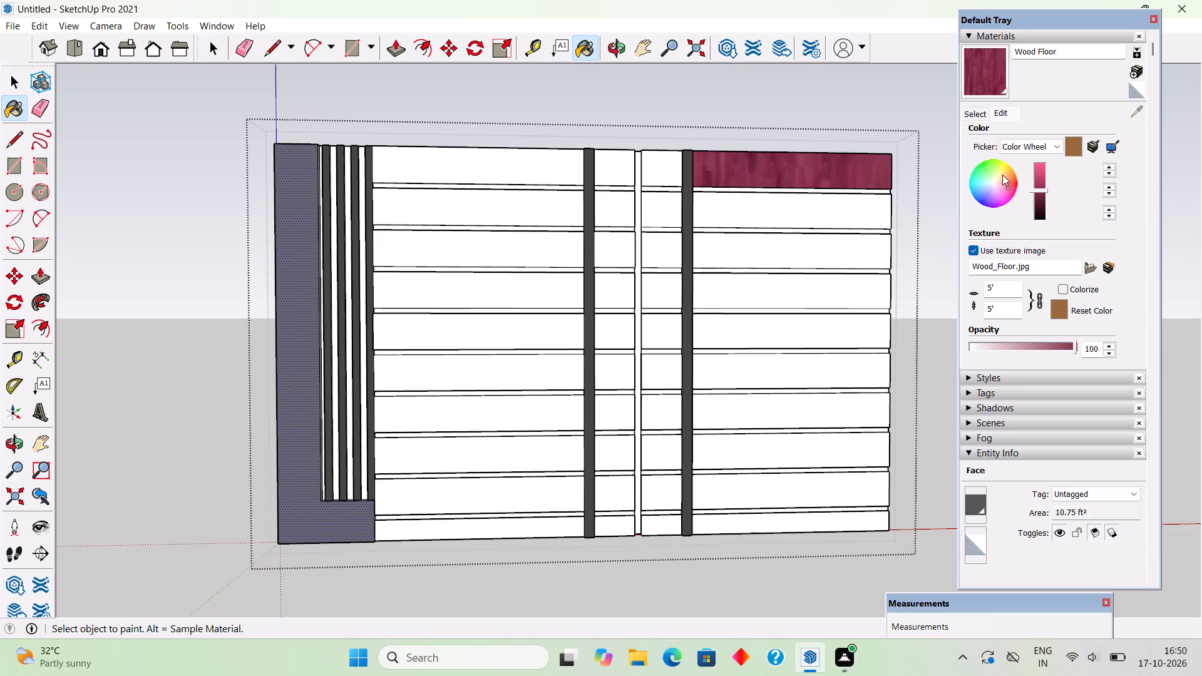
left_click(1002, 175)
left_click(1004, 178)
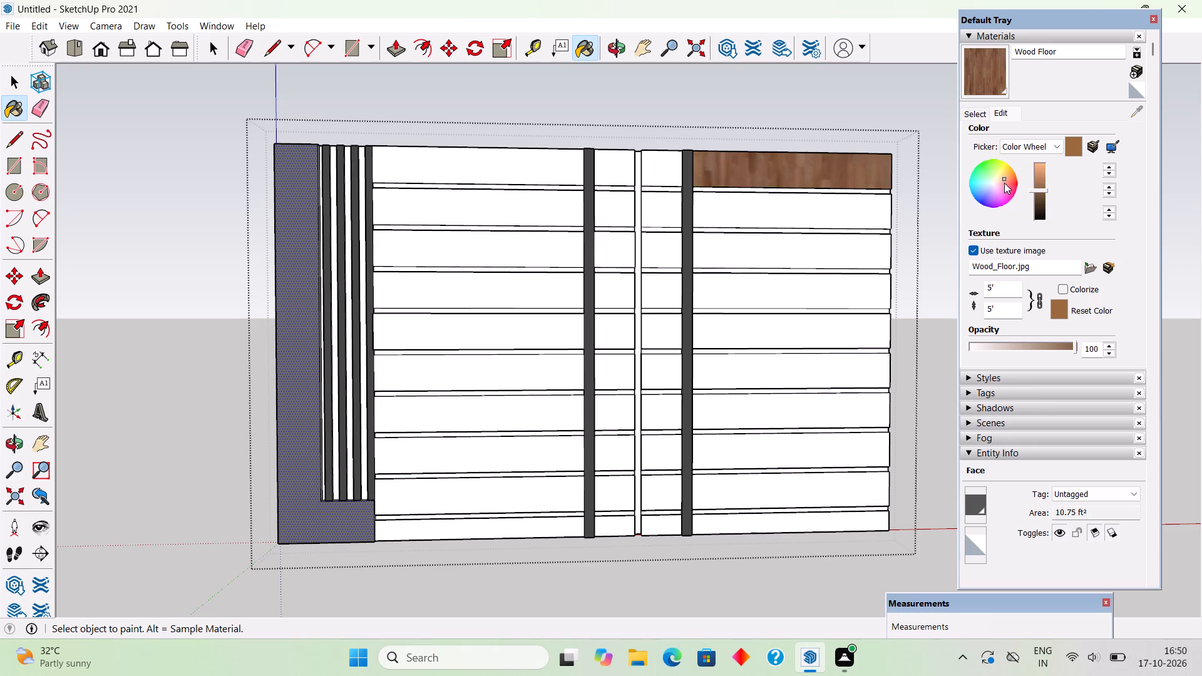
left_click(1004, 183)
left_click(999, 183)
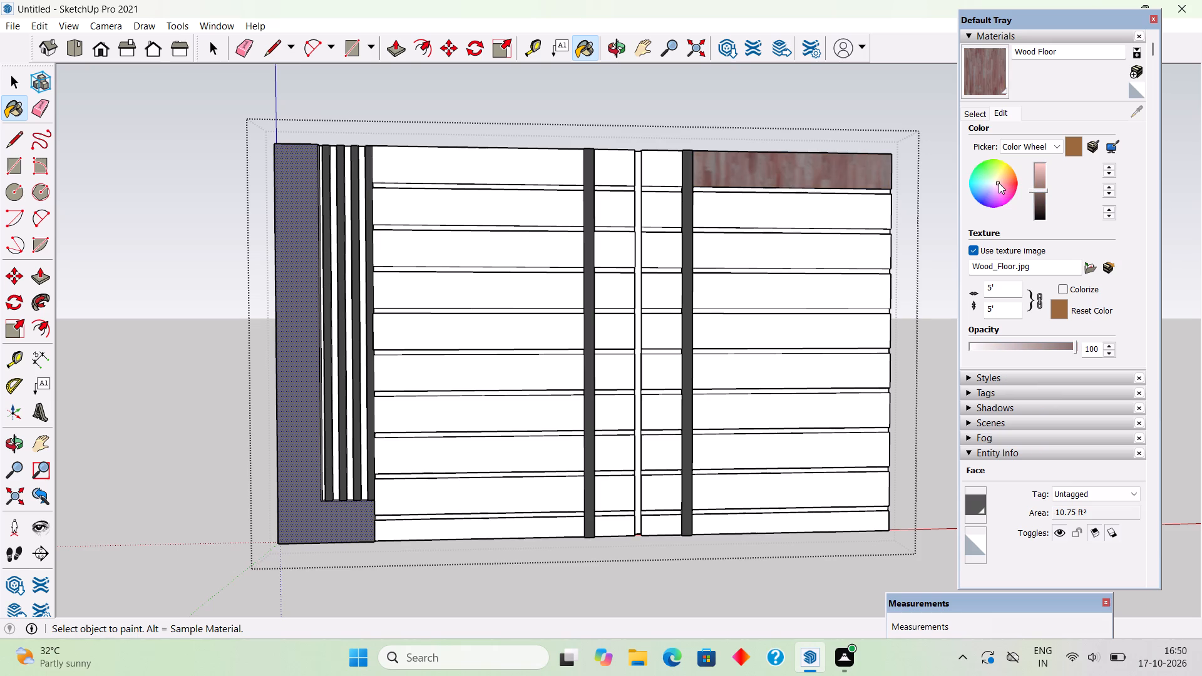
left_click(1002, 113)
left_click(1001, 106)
Paint the three top-row panels between the first central strip and the end farthest from the L-shaped border with the untinted Wood Floor material.
left_click(977, 114)
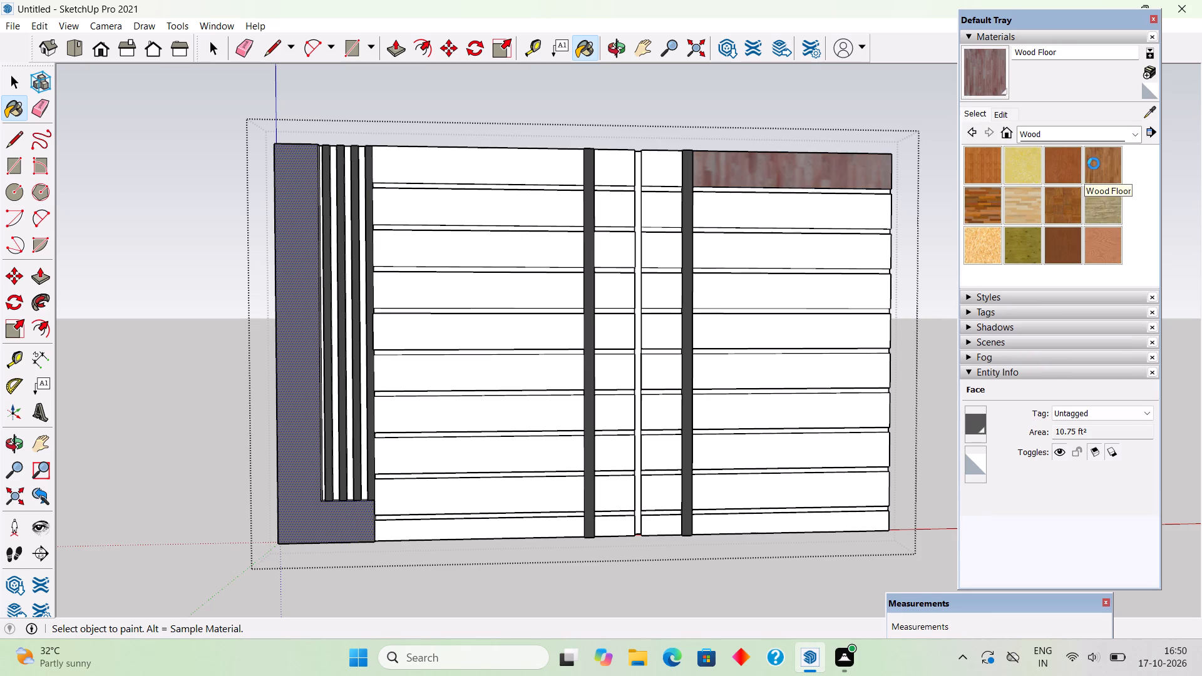
left_click(1096, 164)
left_click(790, 163)
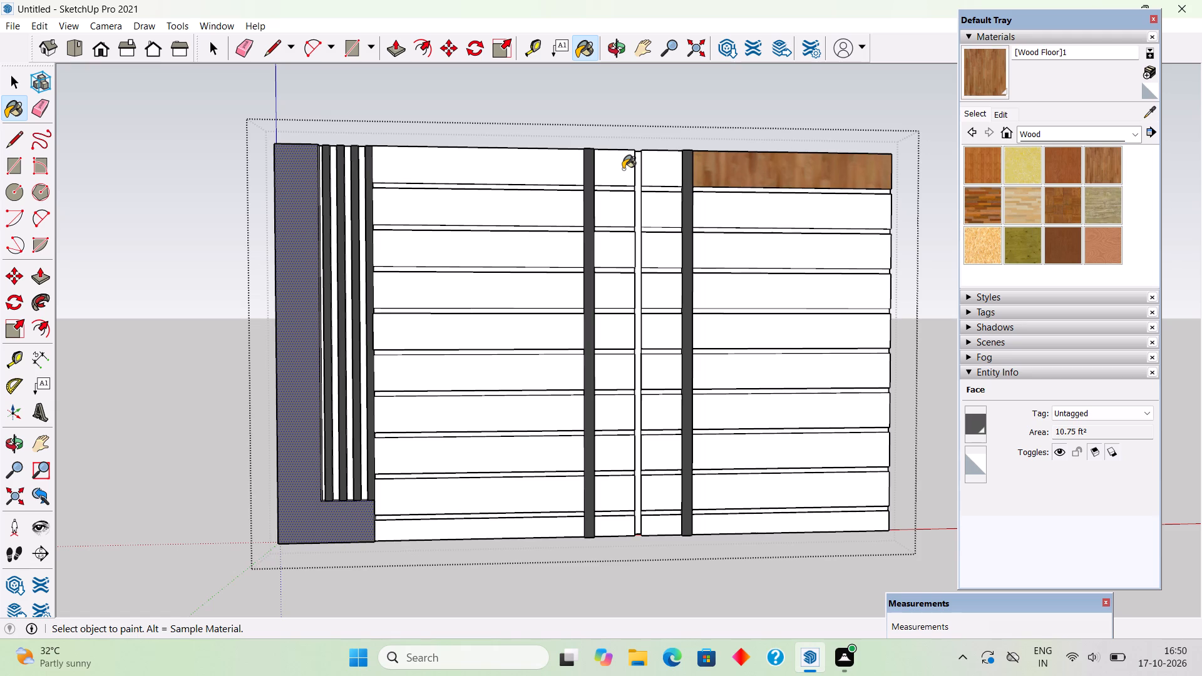
left_click(622, 169)
left_click(667, 169)
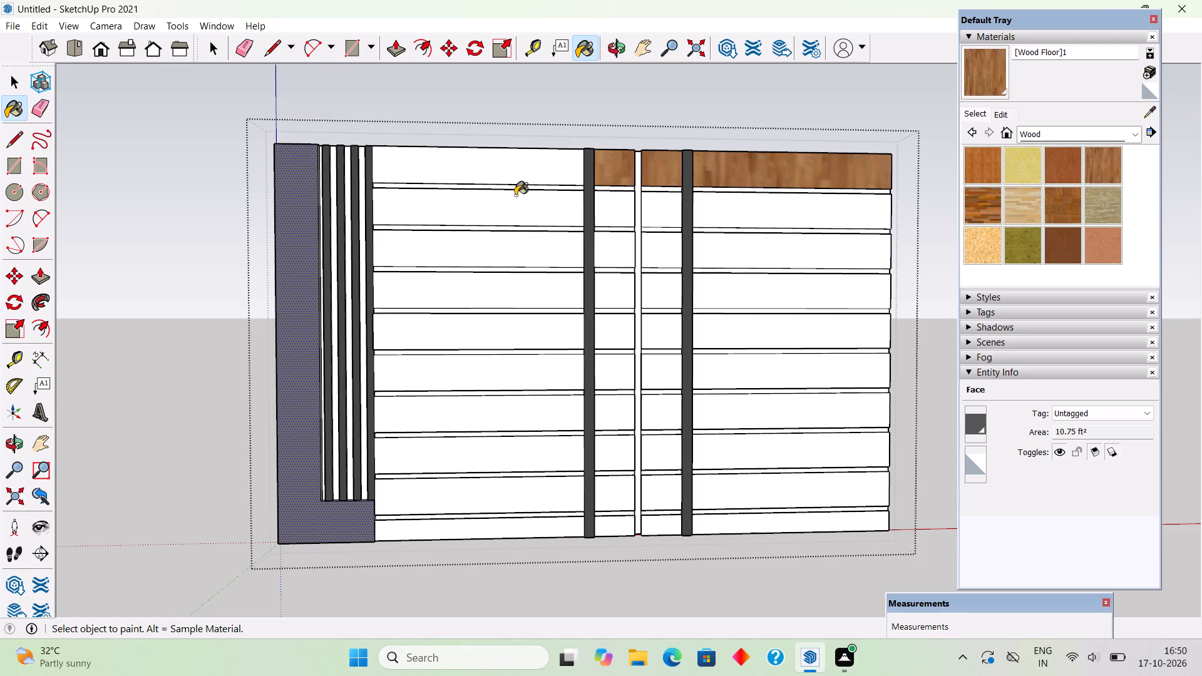
Paint all ten horizontal panels between the vertical slats and the first central strip with Wood Floor, leaving the grooves unpainted.
left_click(515, 170)
left_click(509, 202)
left_click(505, 262)
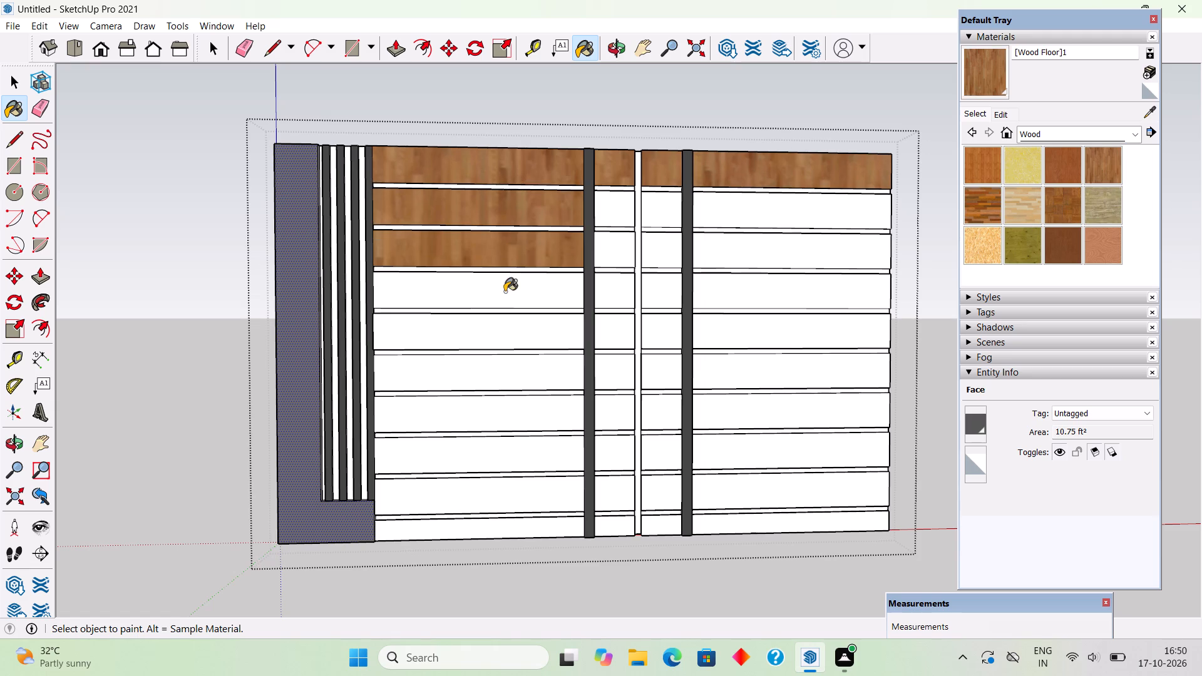
left_click(505, 292)
left_click(525, 332)
left_click(531, 371)
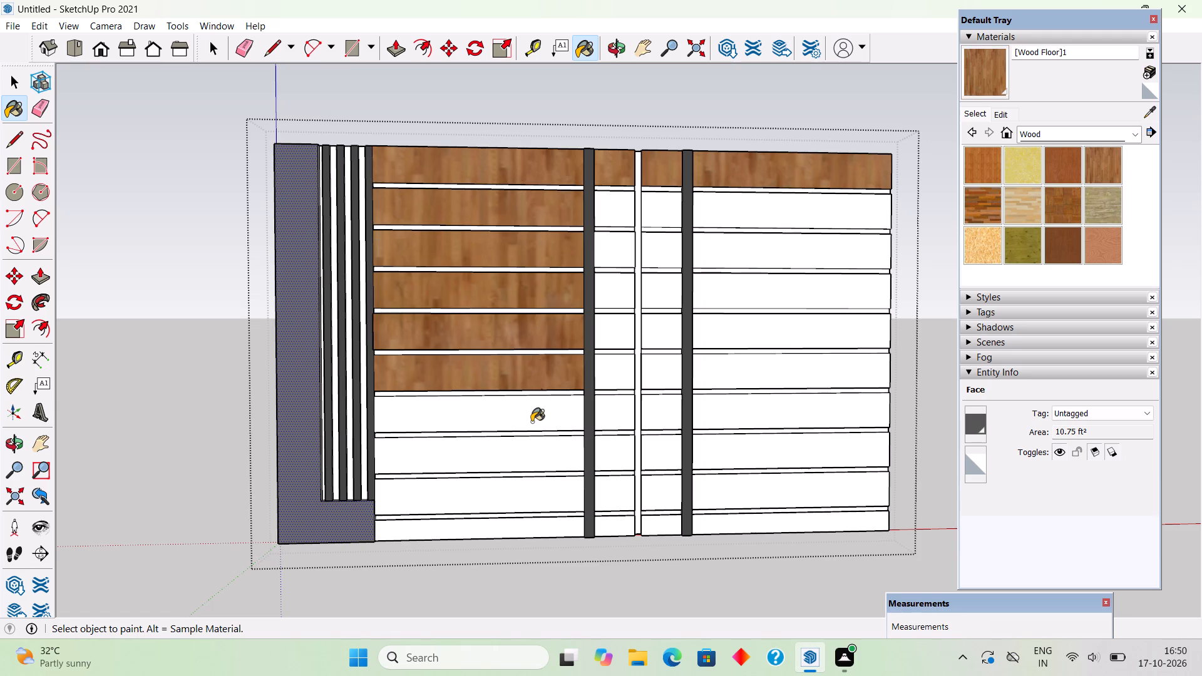
left_click_drag(532, 424, 514, 415)
left_click(526, 461)
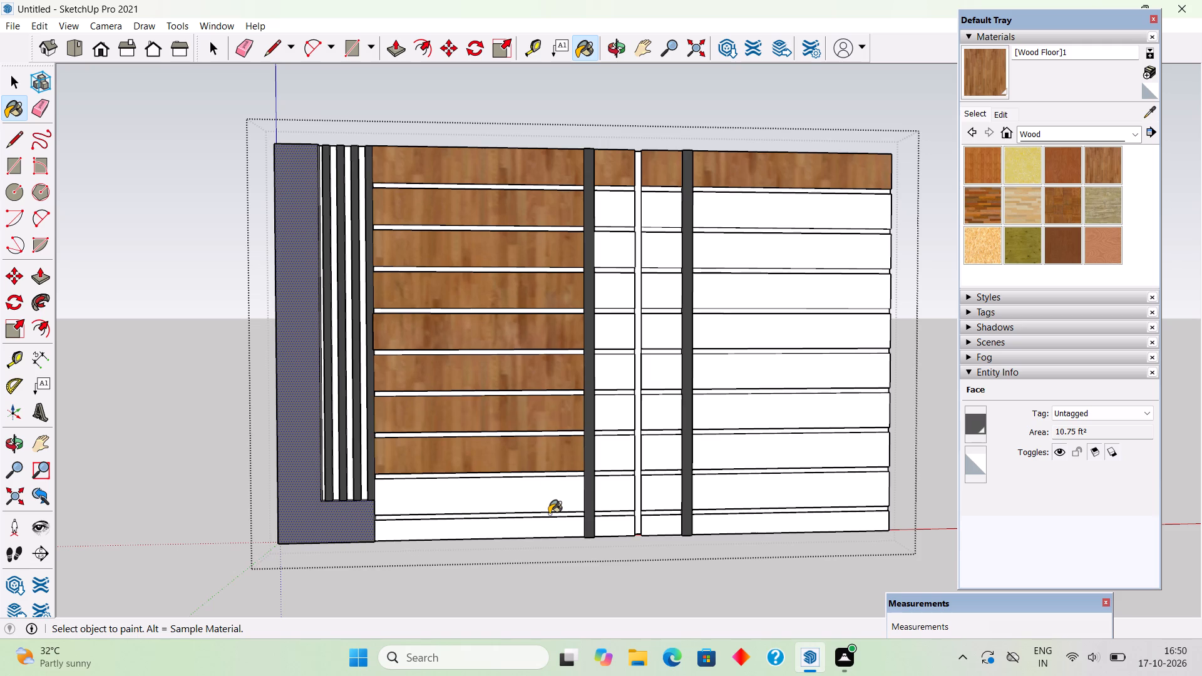
left_click(549, 514)
key("ctrl+z")
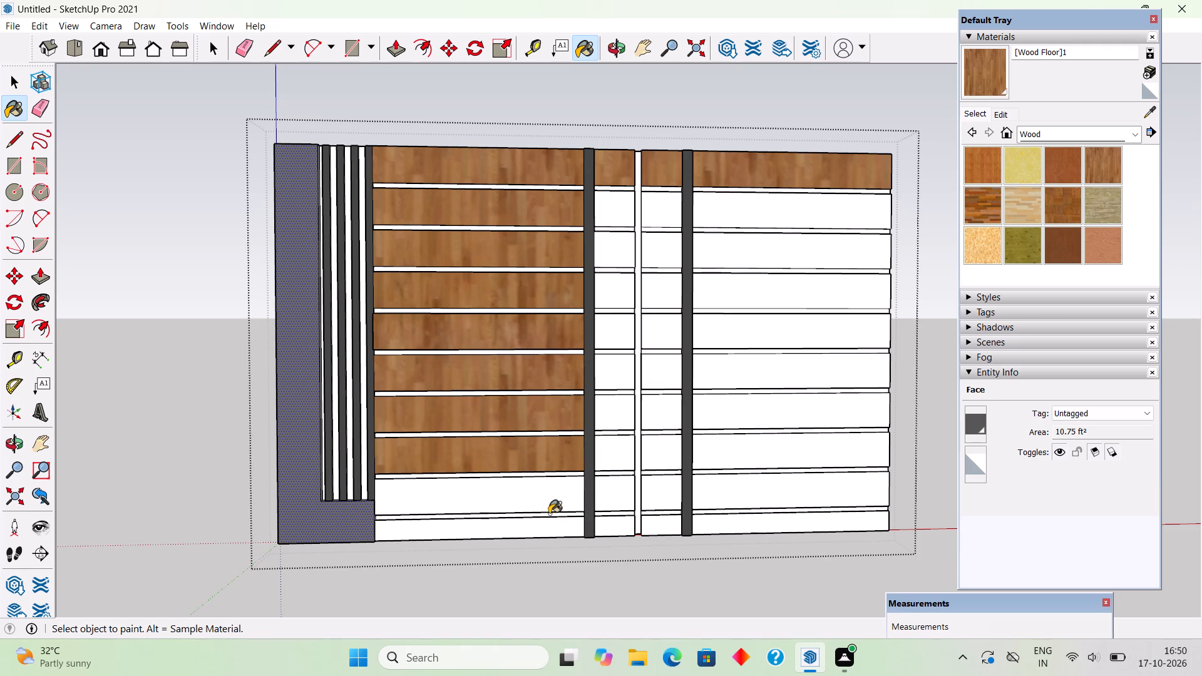
left_click(557, 505)
left_click(557, 528)
Paint all remaining horizontal panels in the two narrow columns between the first and third central strips with Wood Floor.
left_click(612, 500)
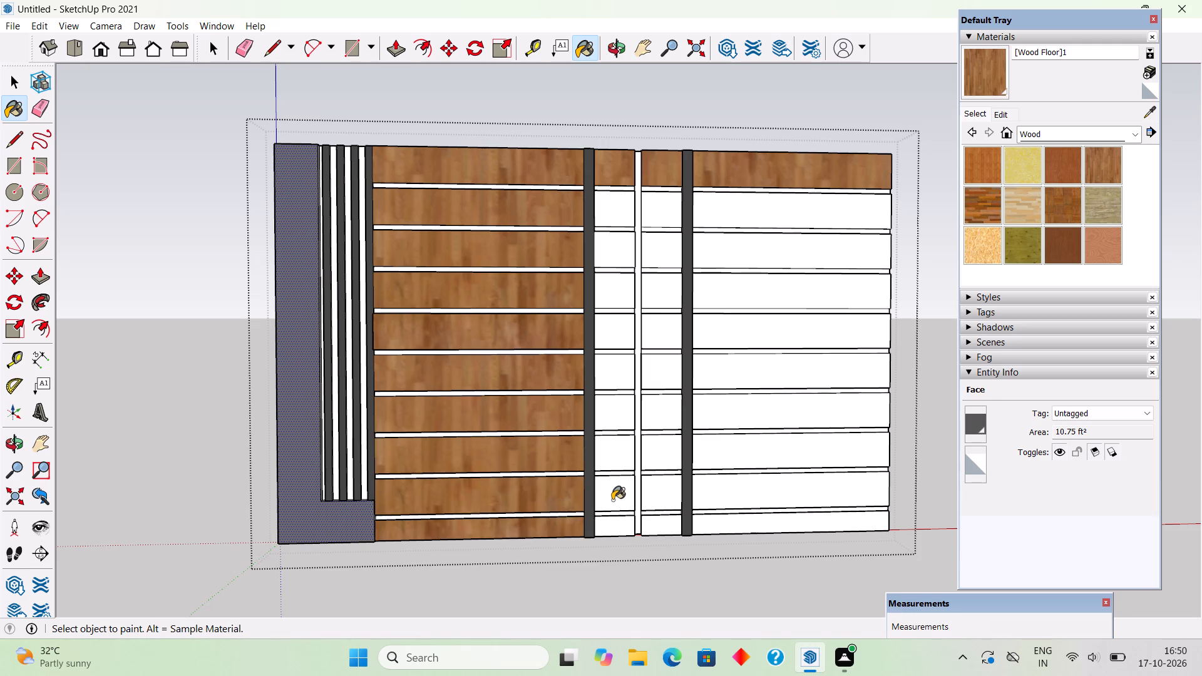
left_click(616, 530)
left_click(662, 499)
left_click(654, 526)
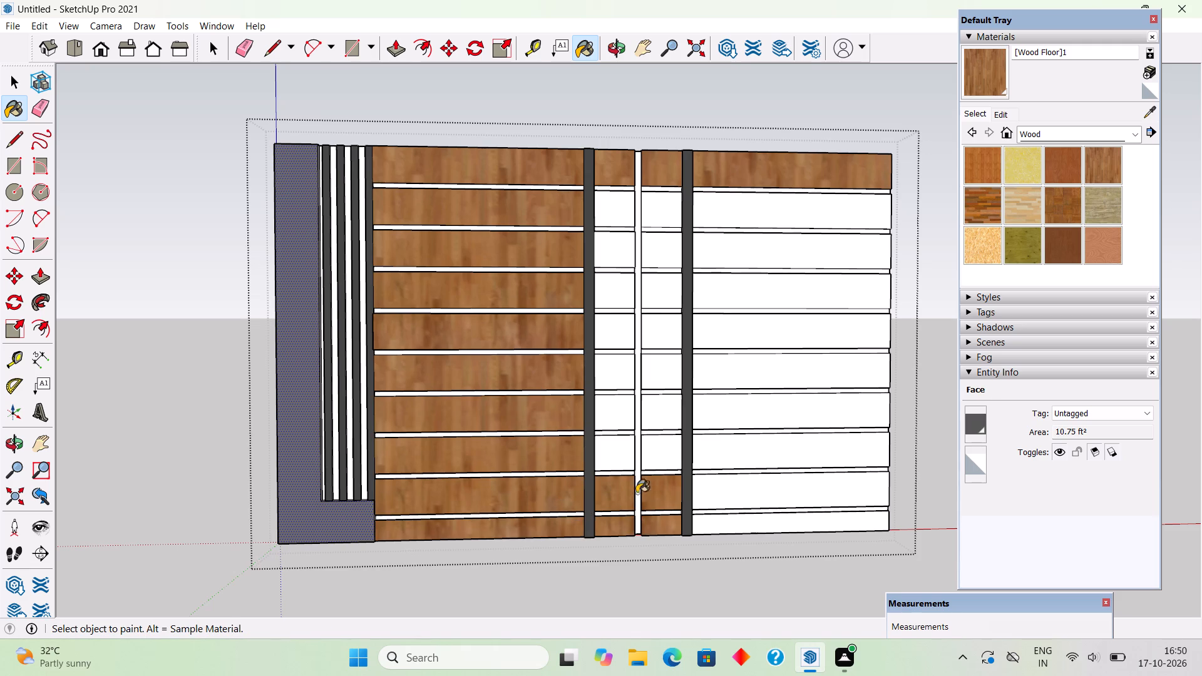
left_click(609, 458)
left_click(663, 453)
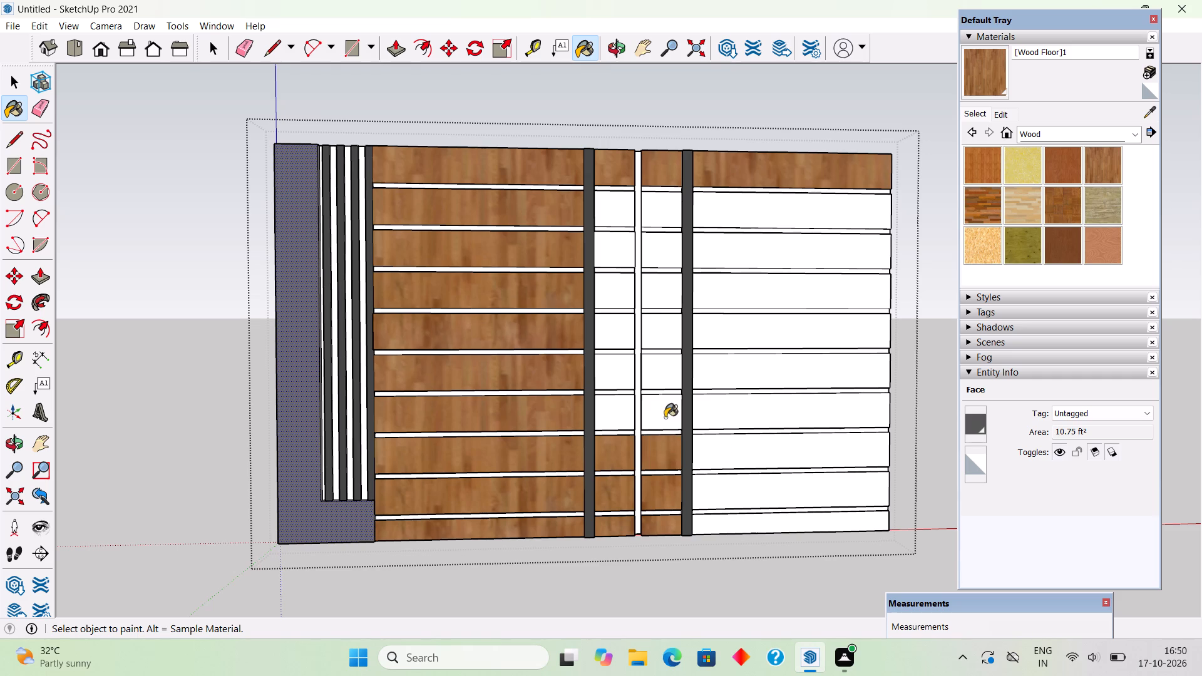
left_click(665, 417)
left_click(630, 414)
left_click(619, 381)
left_click(652, 371)
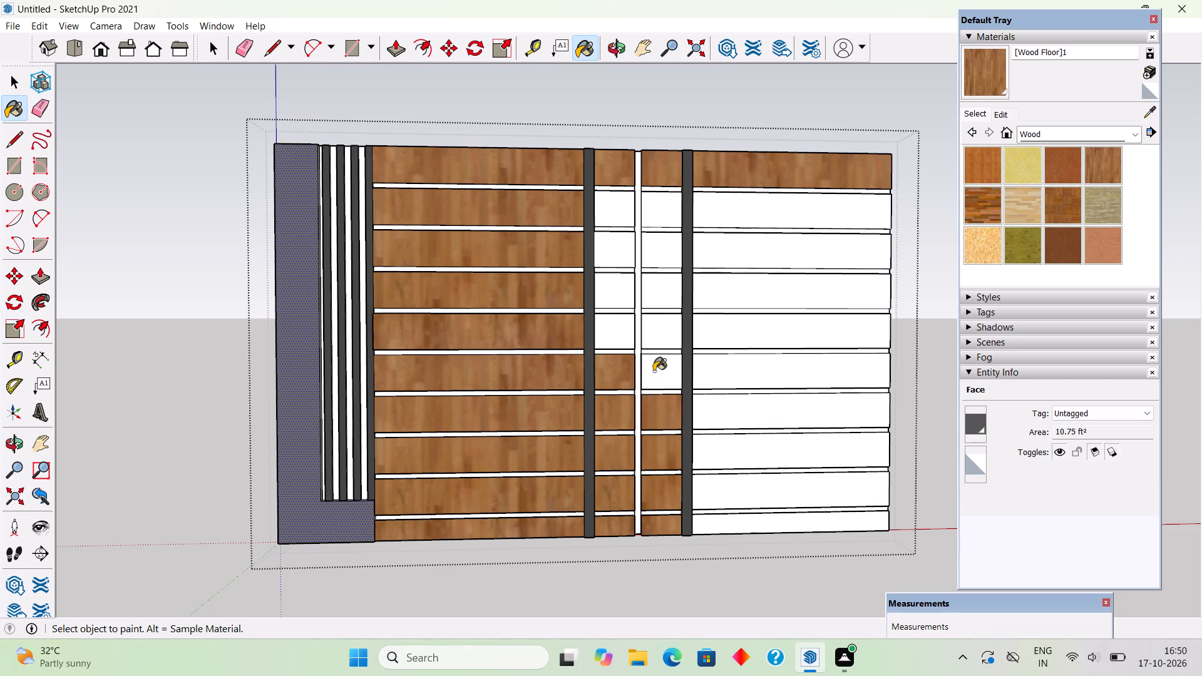
left_click(656, 337)
left_click(623, 327)
left_click(620, 302)
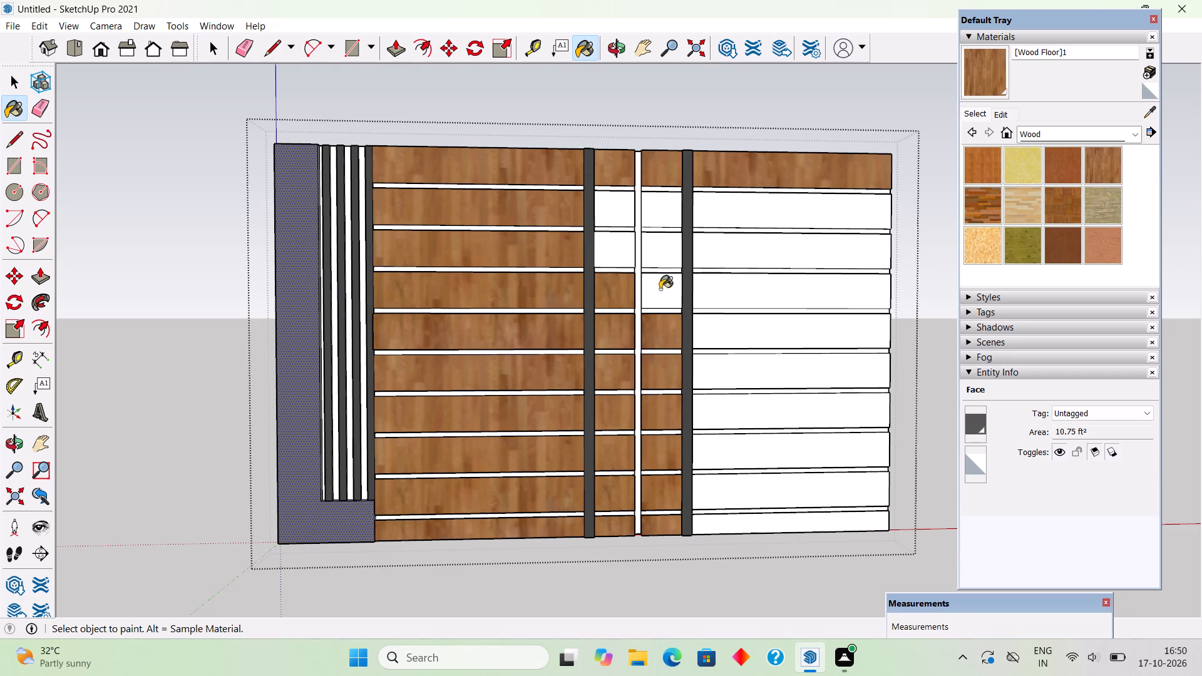
left_click(660, 289)
left_click(655, 254)
left_click(614, 247)
left_click(620, 210)
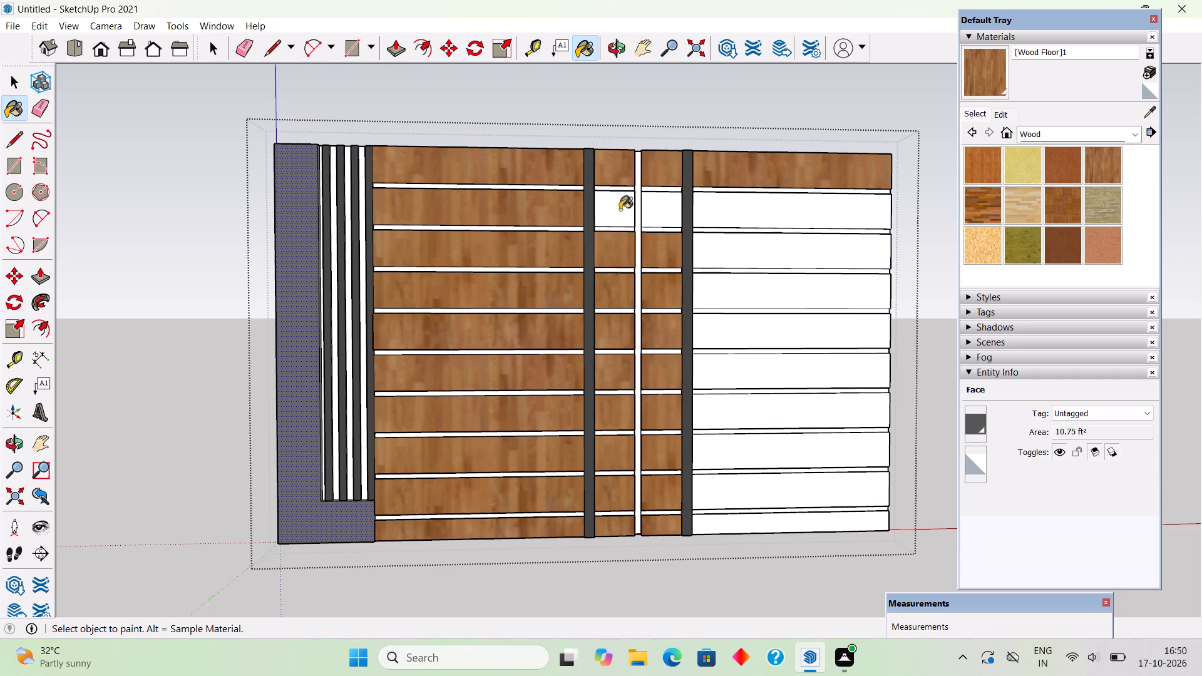
left_click(656, 207)
Paint the nine remaining horizontal panels beyond the third central strip with Wood Floor and close the group for editing.
left_click(750, 222)
left_click(749, 256)
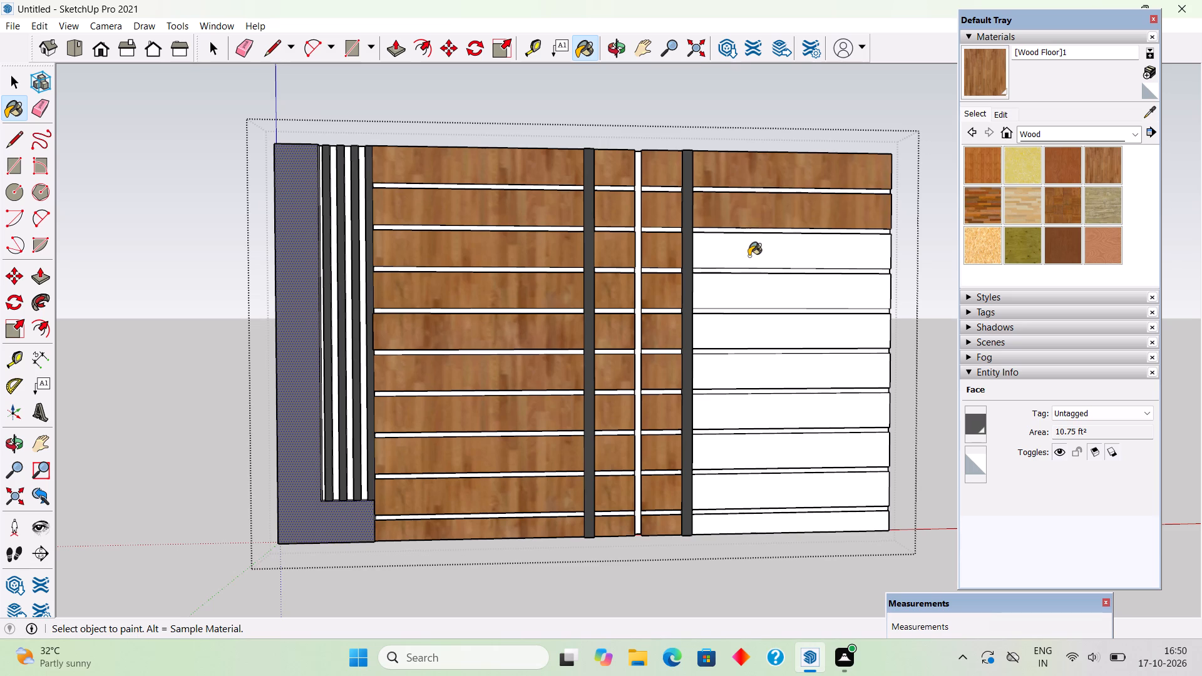
left_click(748, 299)
left_click(755, 335)
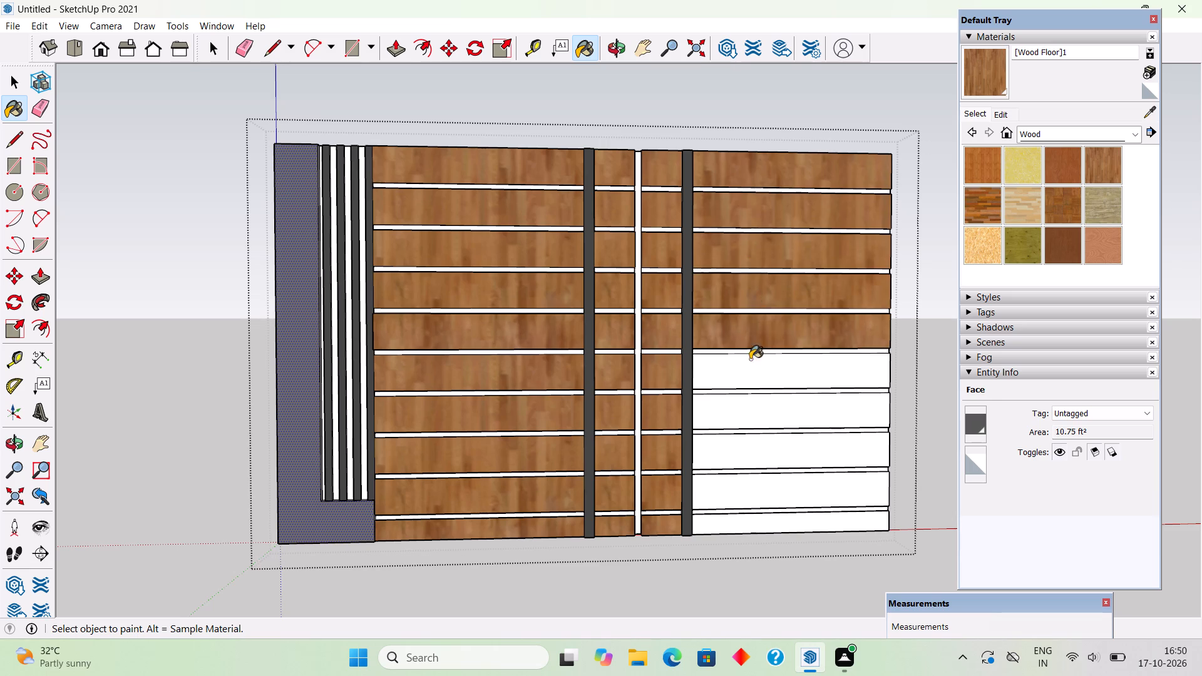
left_click(749, 367)
left_click(765, 419)
left_click(767, 449)
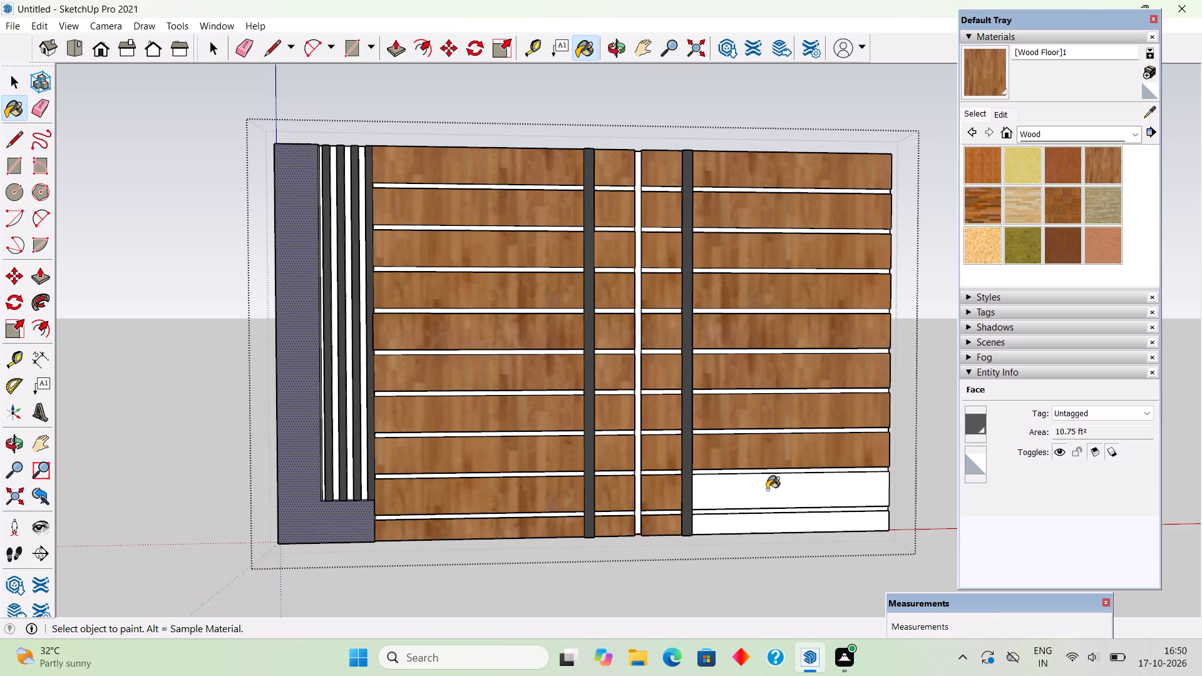
left_click(767, 489)
left_click(776, 520)
key("space")
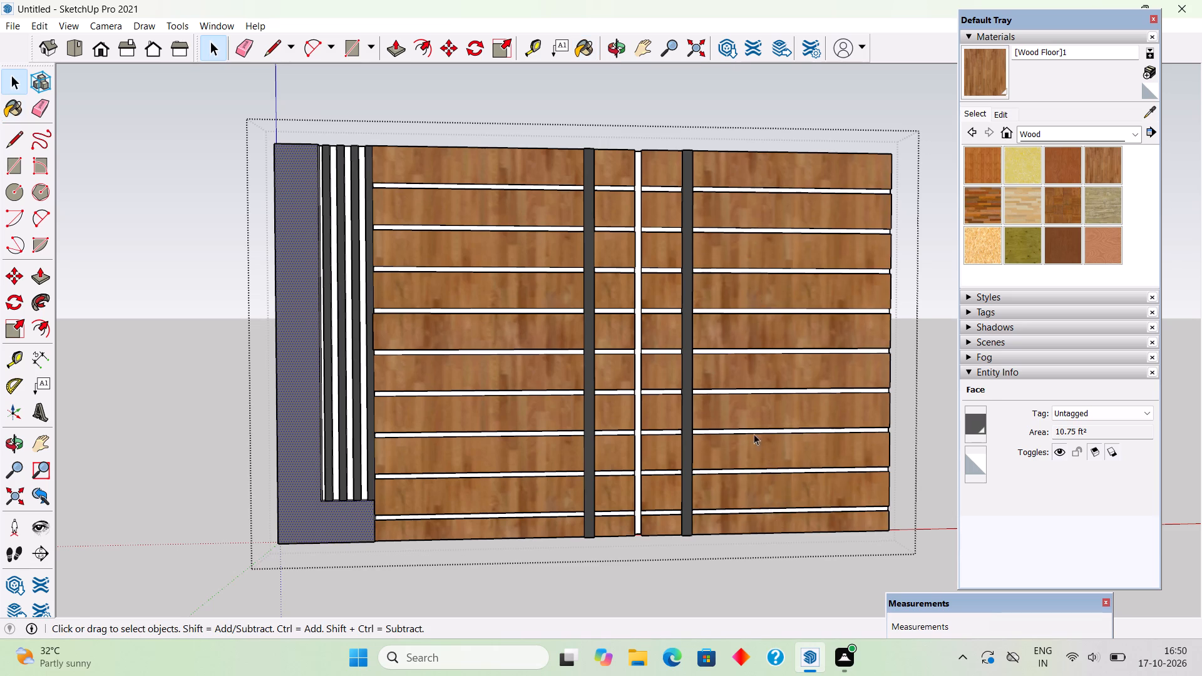
scroll(747, 420, "down", 5)
left_click(908, 382)
Examine the painted infill panel's front, edges and back from several angles.
middle_click_drag(820, 269, 741, 399)
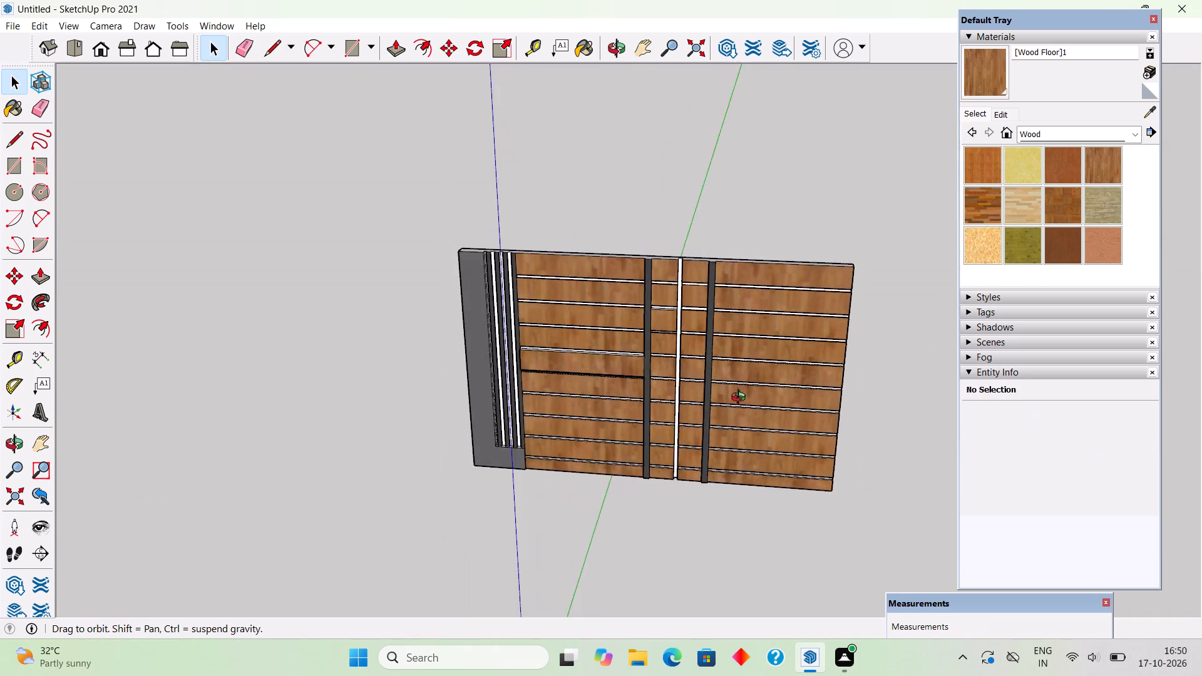
middle_click_drag(741, 399, 807, 392)
middle_click_drag(587, 447, 751, 280)
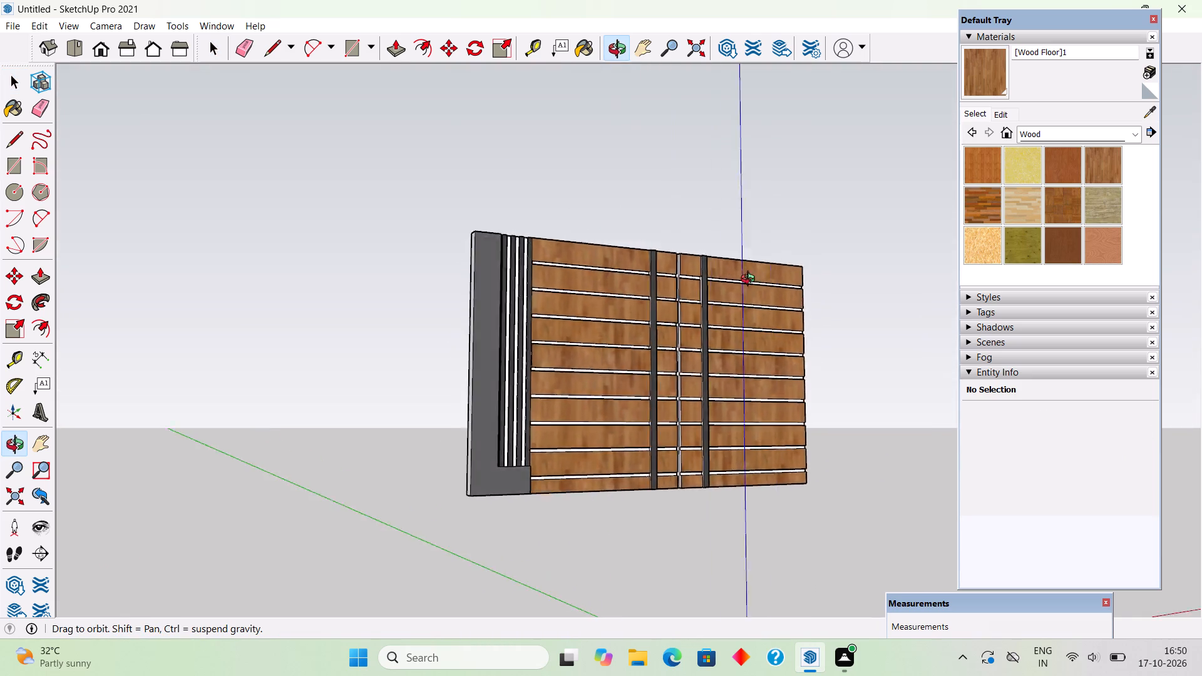
middle_click_drag(751, 280, 888, 484)
middle_click_drag(384, 376, 736, 489)
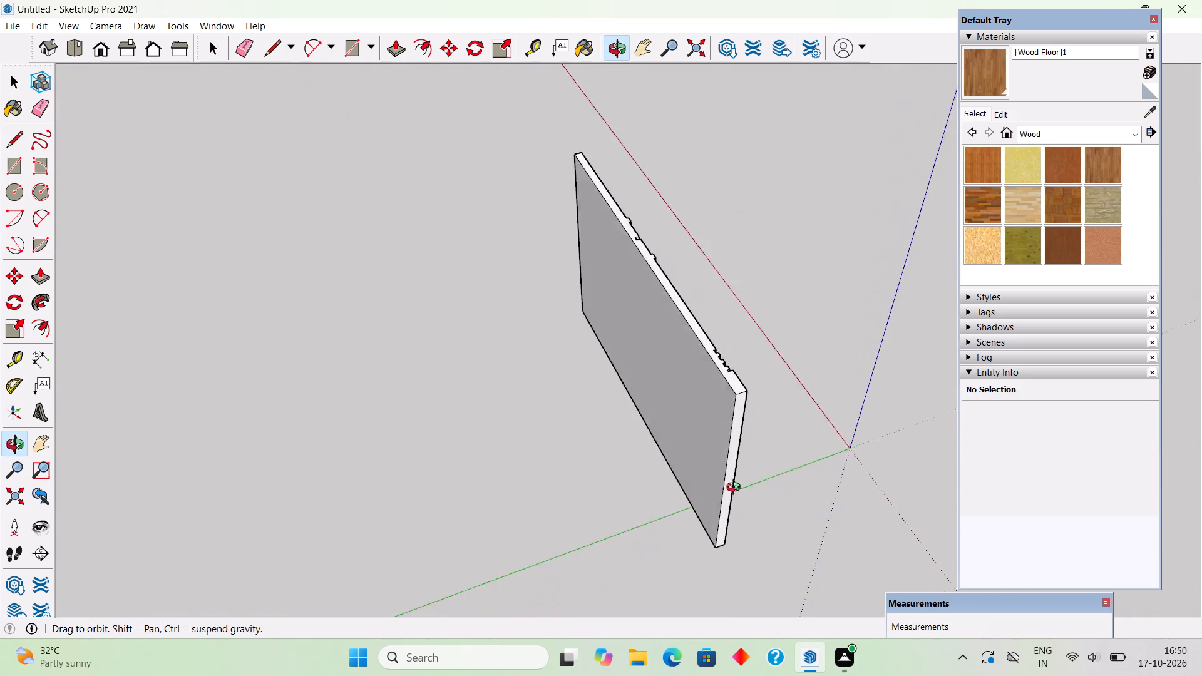
middle_click_drag(736, 489, 212, 328)
middle_click_drag(479, 370, 332, 339)
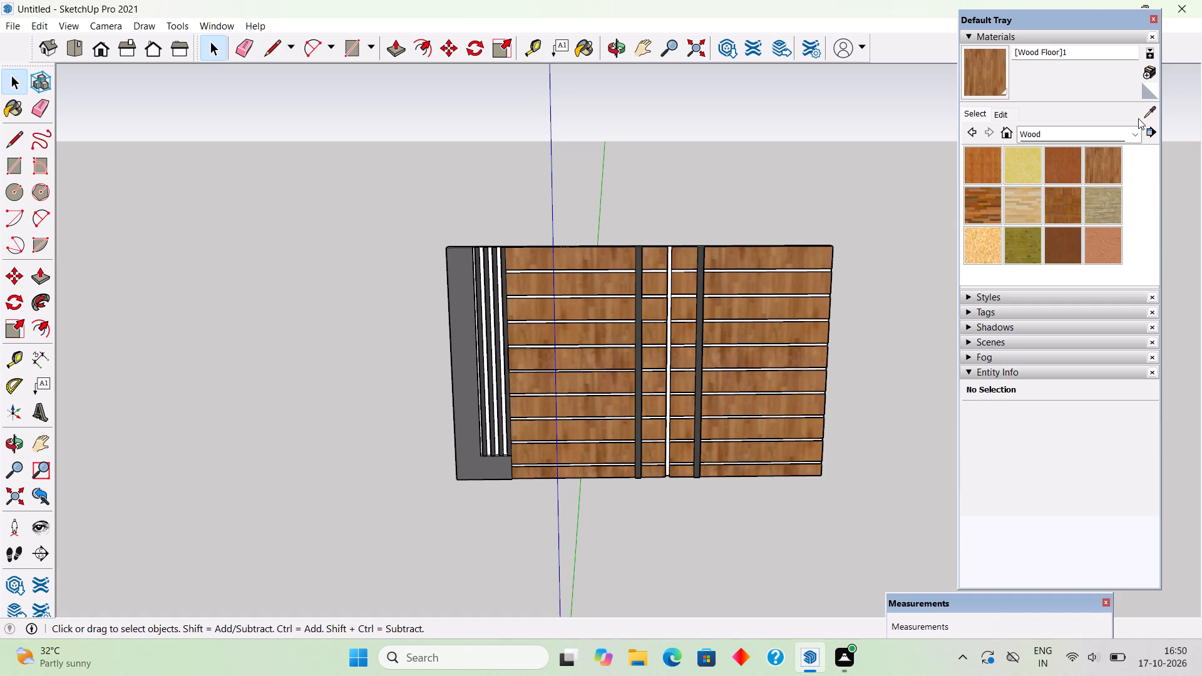
Paint the closed infill panel group with Color M08 from the Colors collection to fill its unpainted grooves, middle strip and edges.
left_click(1020, 130)
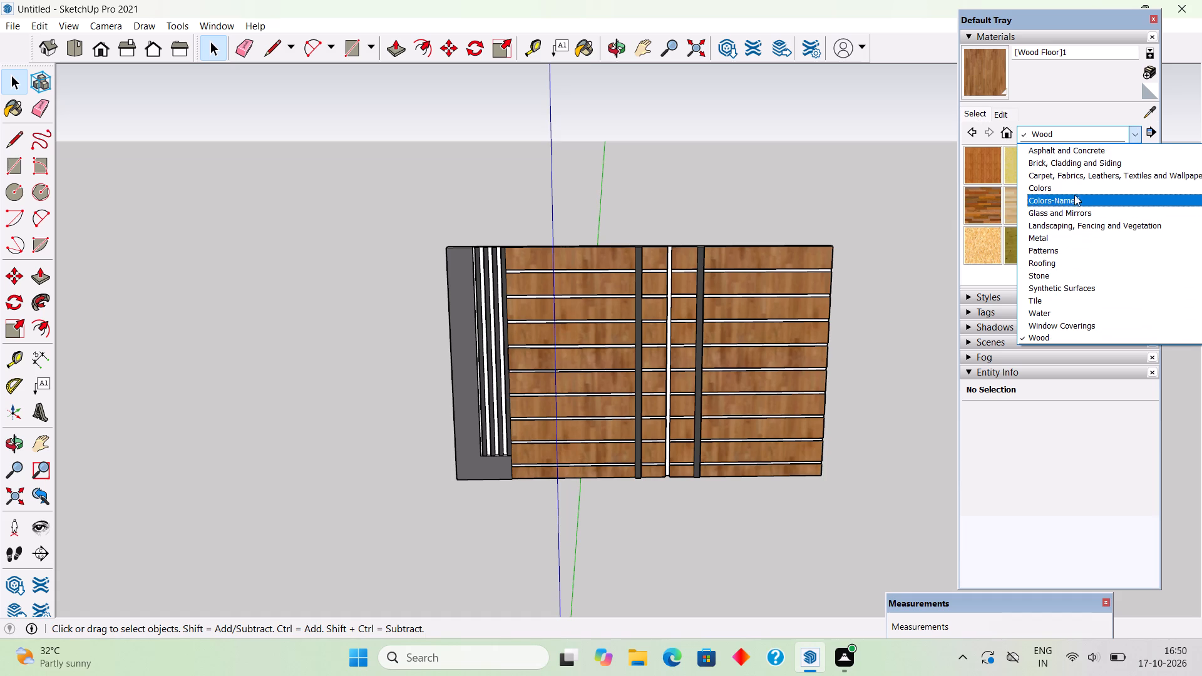
left_click(1074, 190)
scroll(1126, 202, "down", 6)
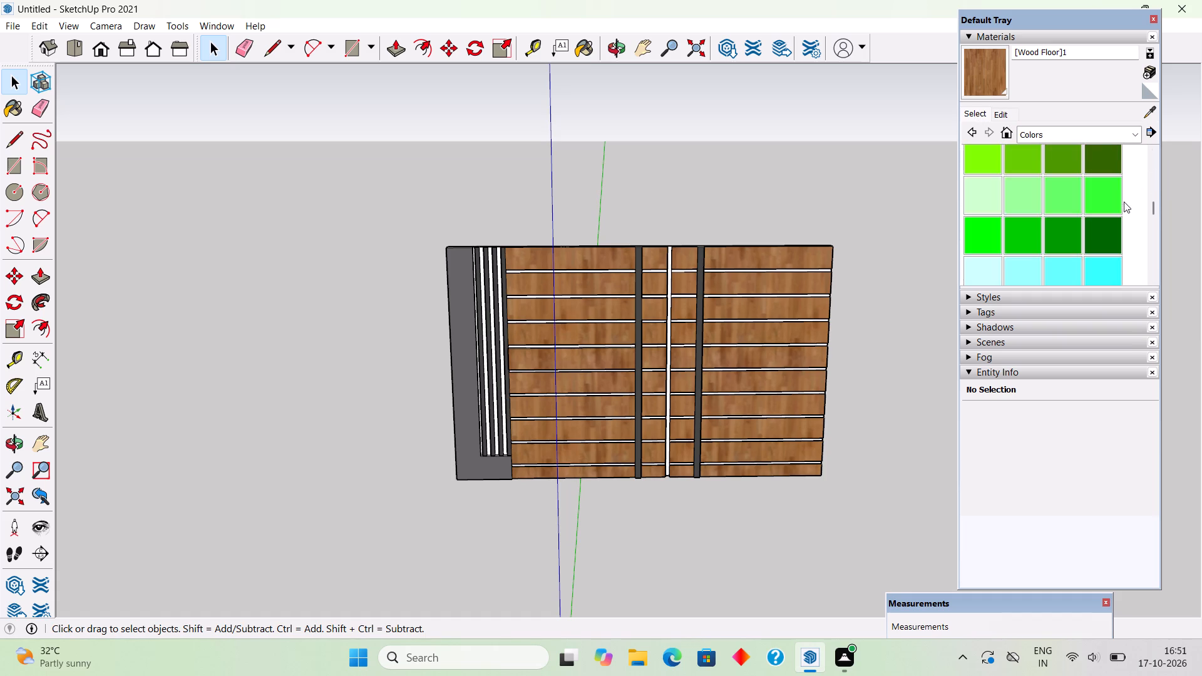
scroll(1123, 202, "down", 8)
left_click(982, 170)
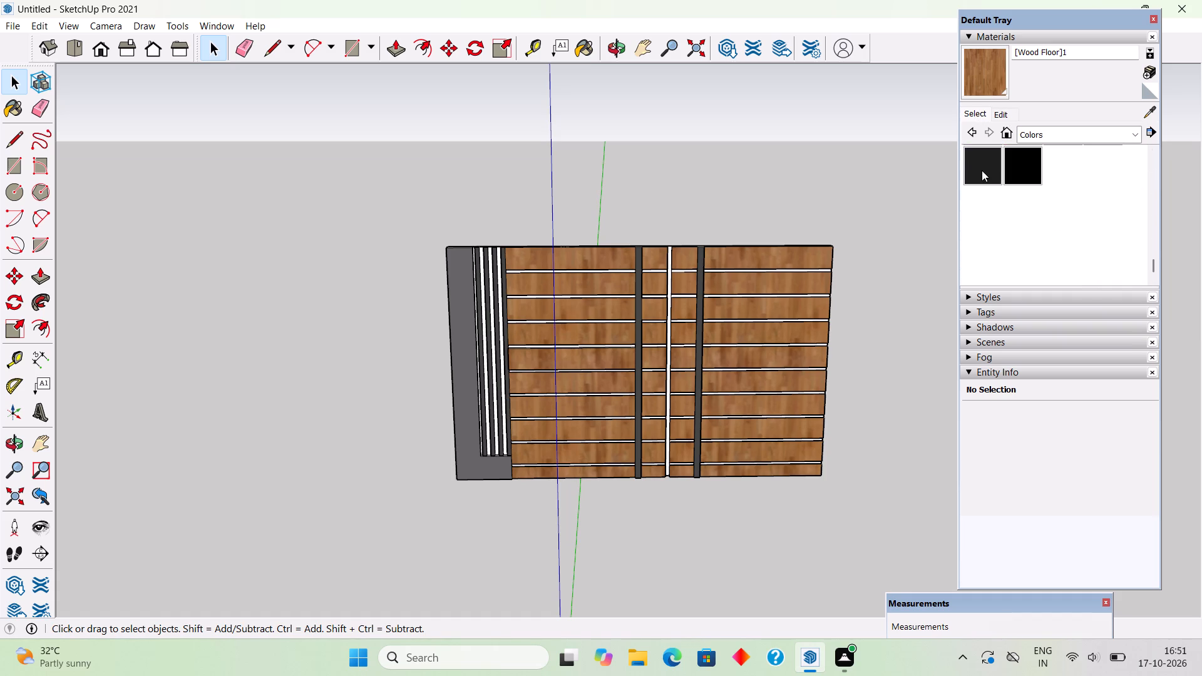
middle_click_drag(819, 315, 659, 466)
left_click(676, 376)
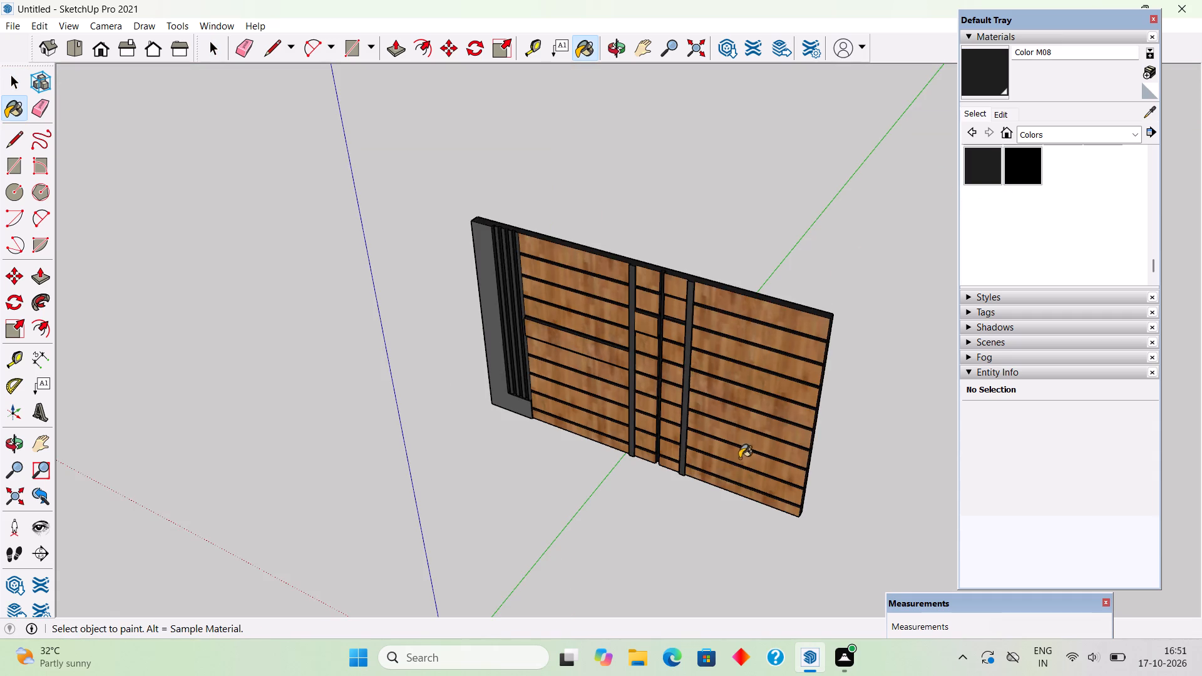
middle_click_drag(738, 458, 955, 383)
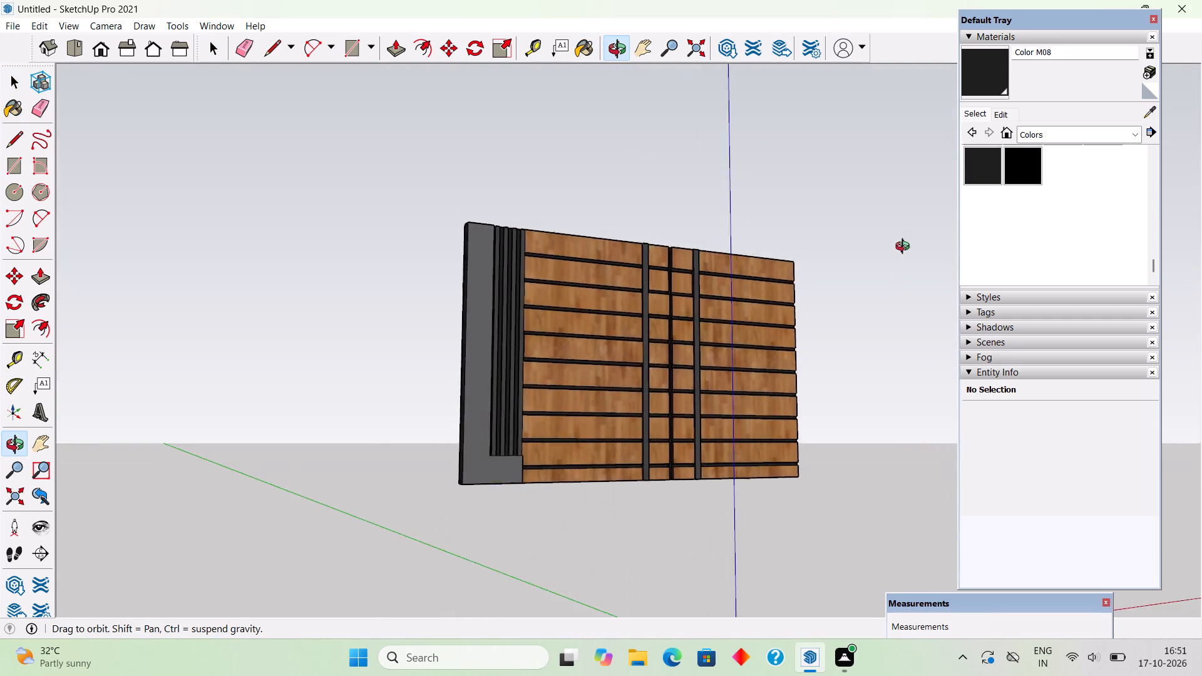